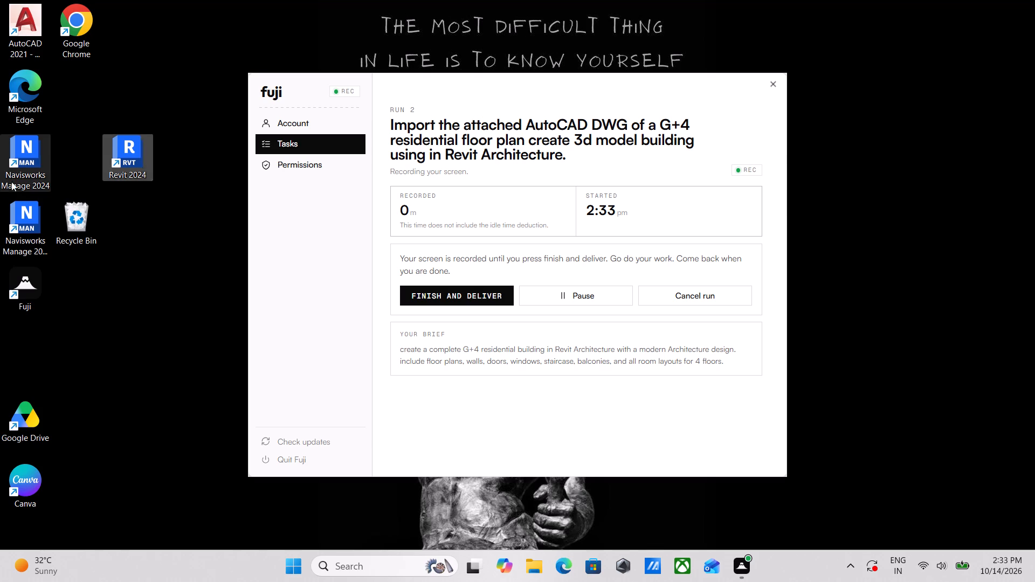
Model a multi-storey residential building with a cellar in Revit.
Launch Revit 2024 from the desktop.
double_click(140, 155)
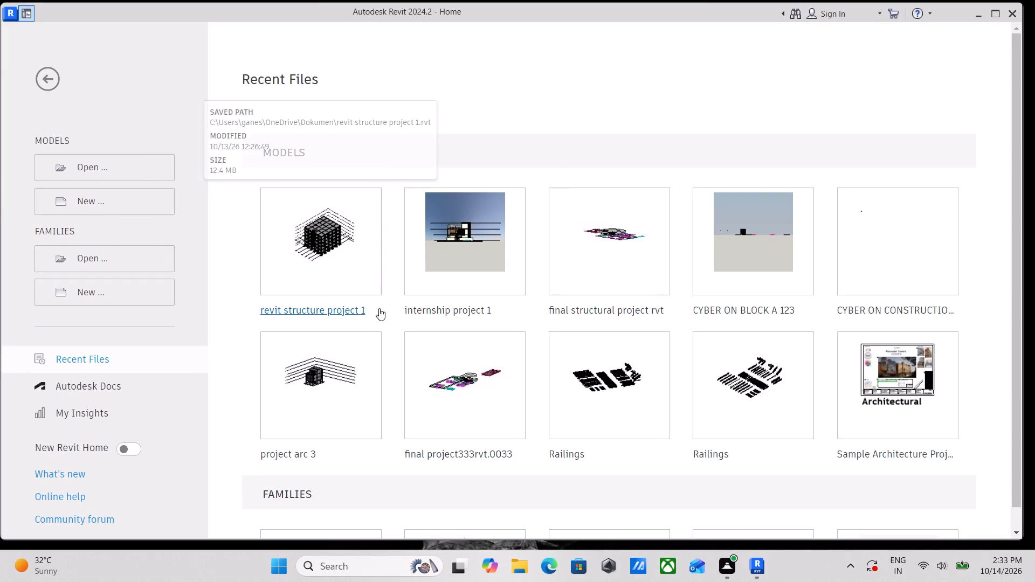
Create a new project from the "default" template file.
scroll(505, 288, up, 2)
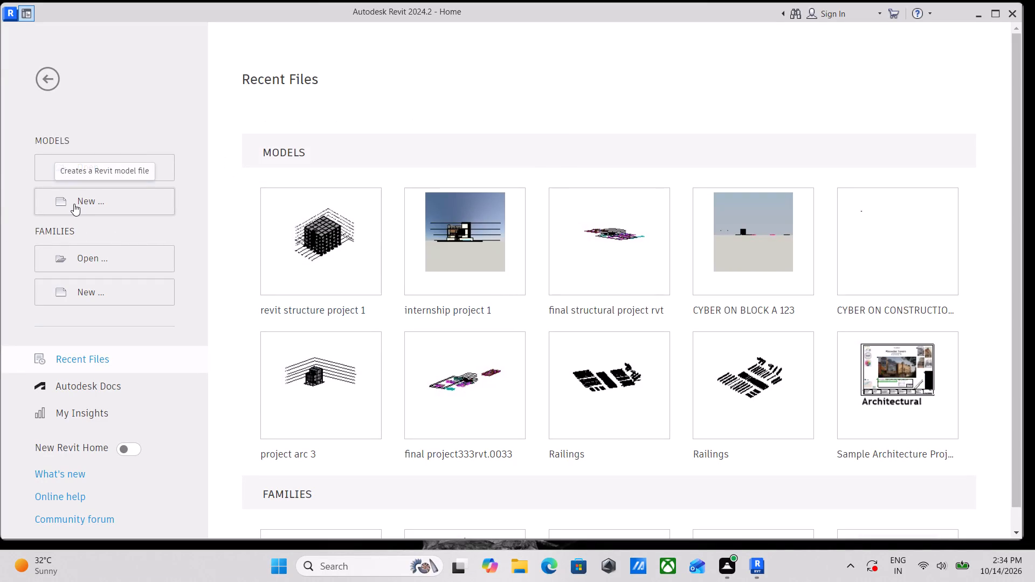
click(69, 198)
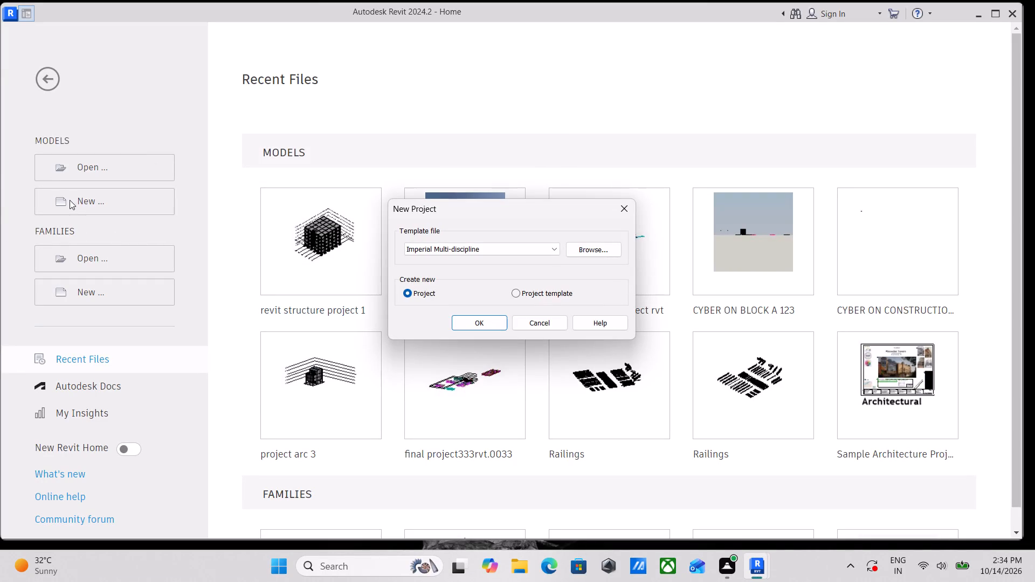
click(464, 246)
click(438, 287)
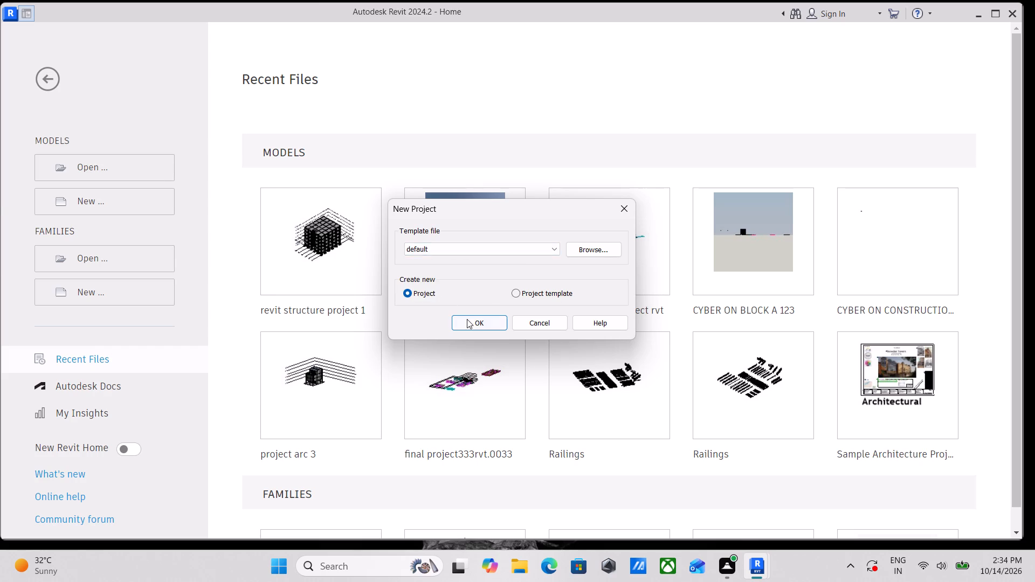
click(472, 322)
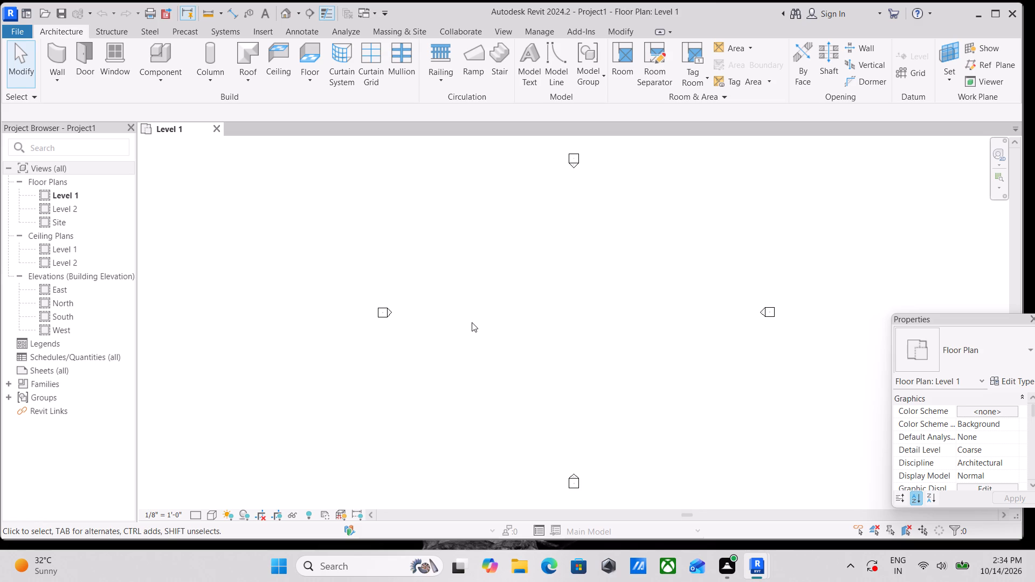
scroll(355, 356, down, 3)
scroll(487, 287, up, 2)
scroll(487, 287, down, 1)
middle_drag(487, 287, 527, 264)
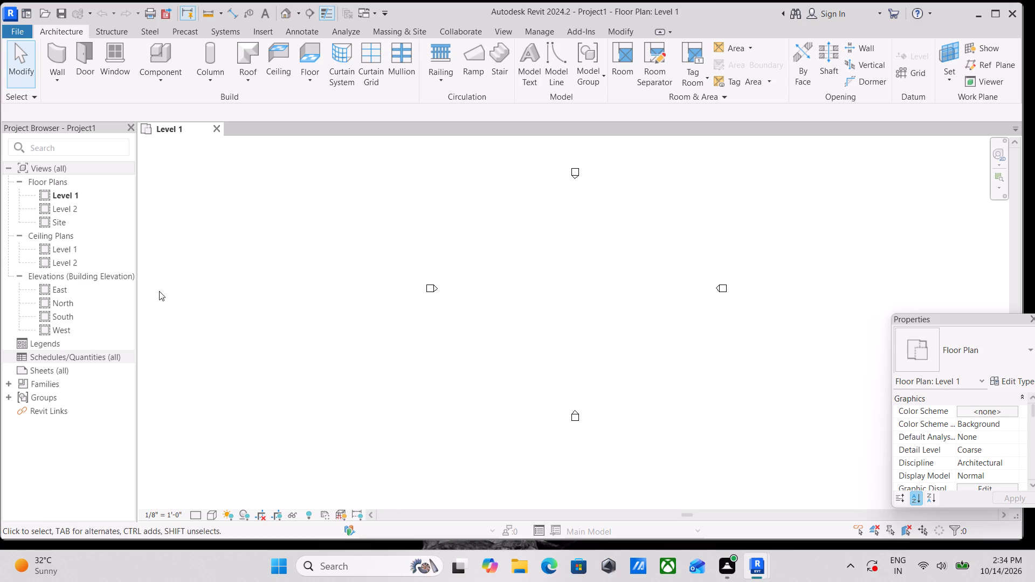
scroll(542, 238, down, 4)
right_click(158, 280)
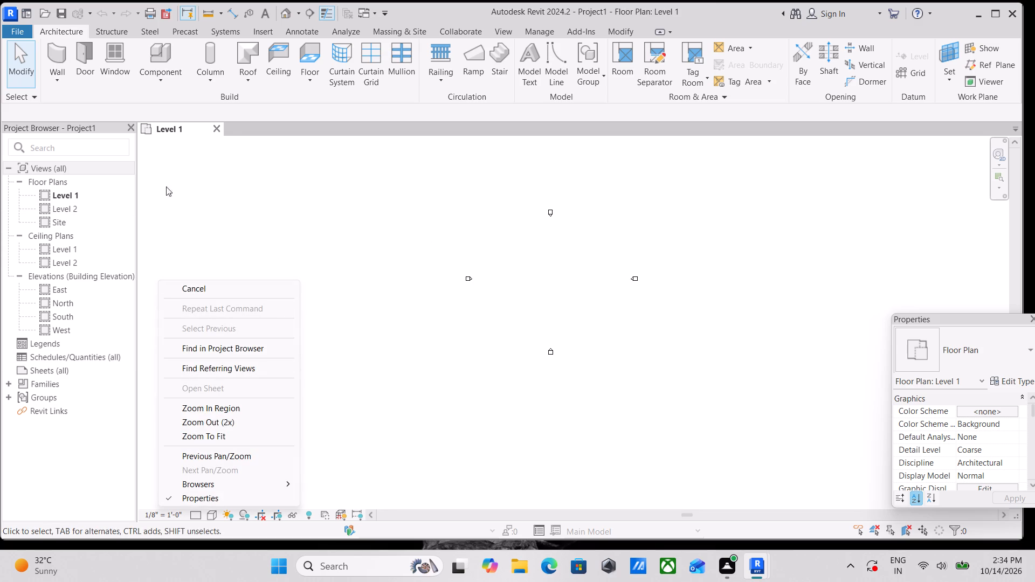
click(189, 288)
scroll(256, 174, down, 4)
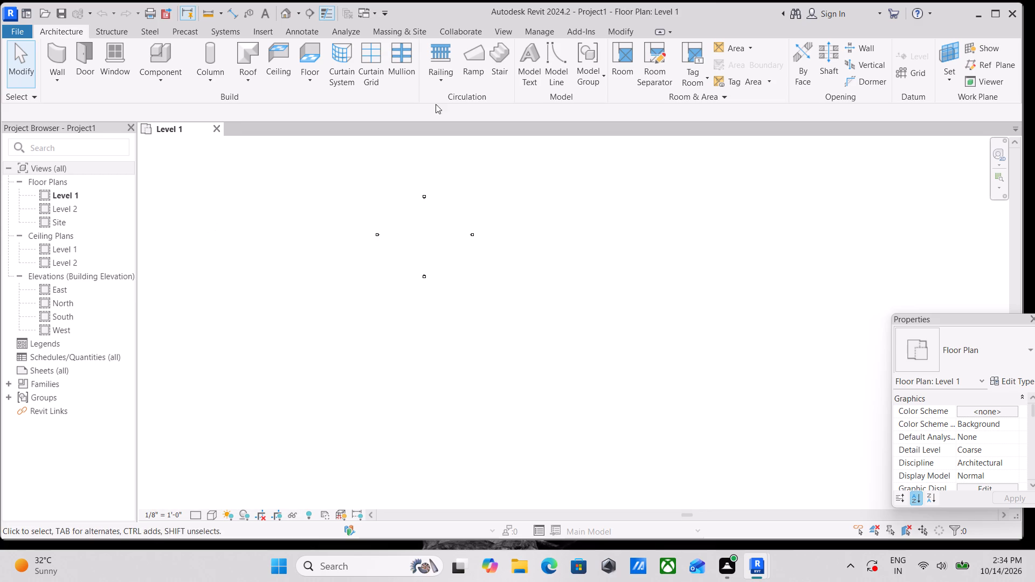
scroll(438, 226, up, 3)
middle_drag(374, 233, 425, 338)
Open the North building elevation view.
double_click(49, 302)
scroll(1034, 348, up, 3)
scroll(764, 299, down, 1)
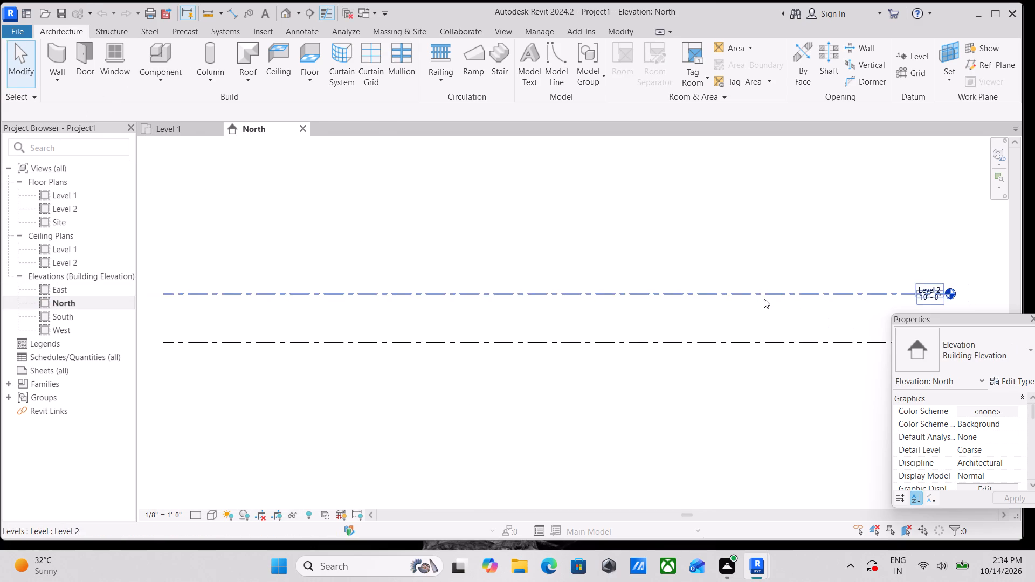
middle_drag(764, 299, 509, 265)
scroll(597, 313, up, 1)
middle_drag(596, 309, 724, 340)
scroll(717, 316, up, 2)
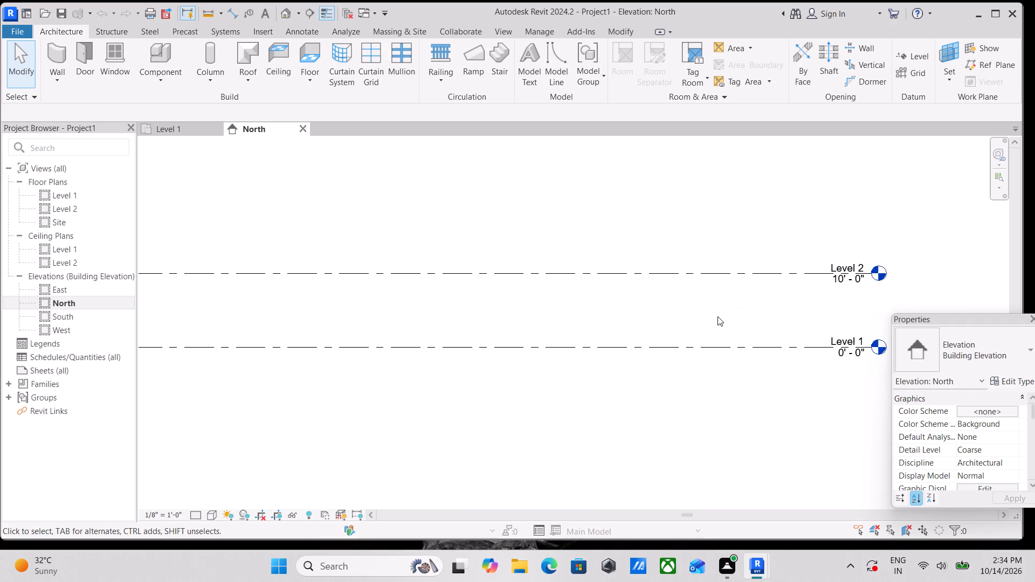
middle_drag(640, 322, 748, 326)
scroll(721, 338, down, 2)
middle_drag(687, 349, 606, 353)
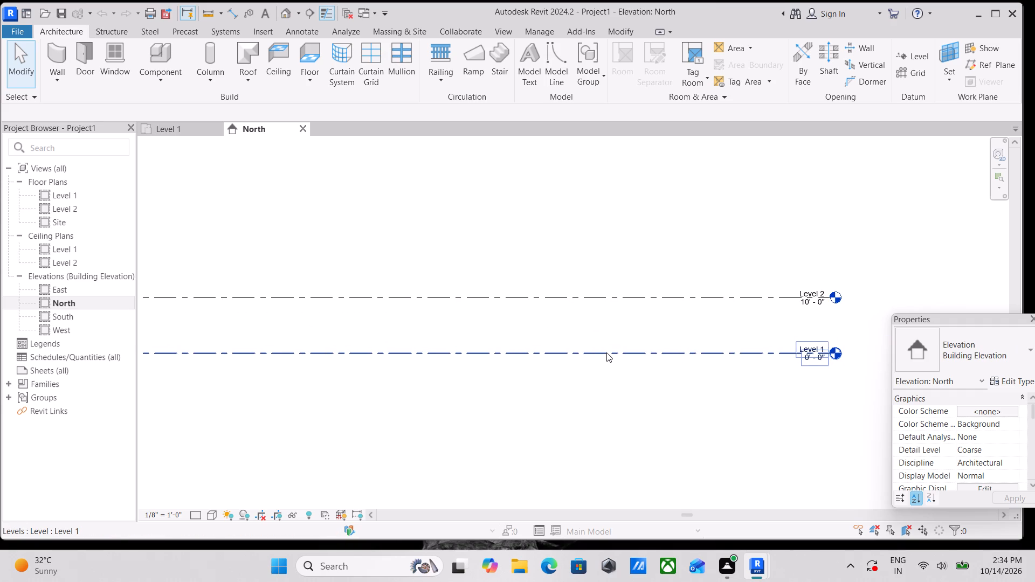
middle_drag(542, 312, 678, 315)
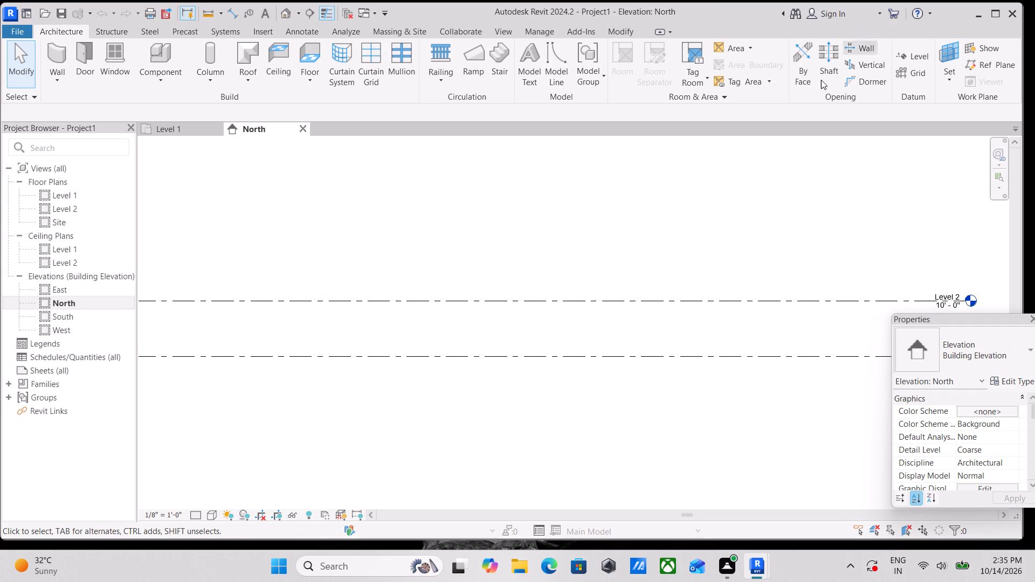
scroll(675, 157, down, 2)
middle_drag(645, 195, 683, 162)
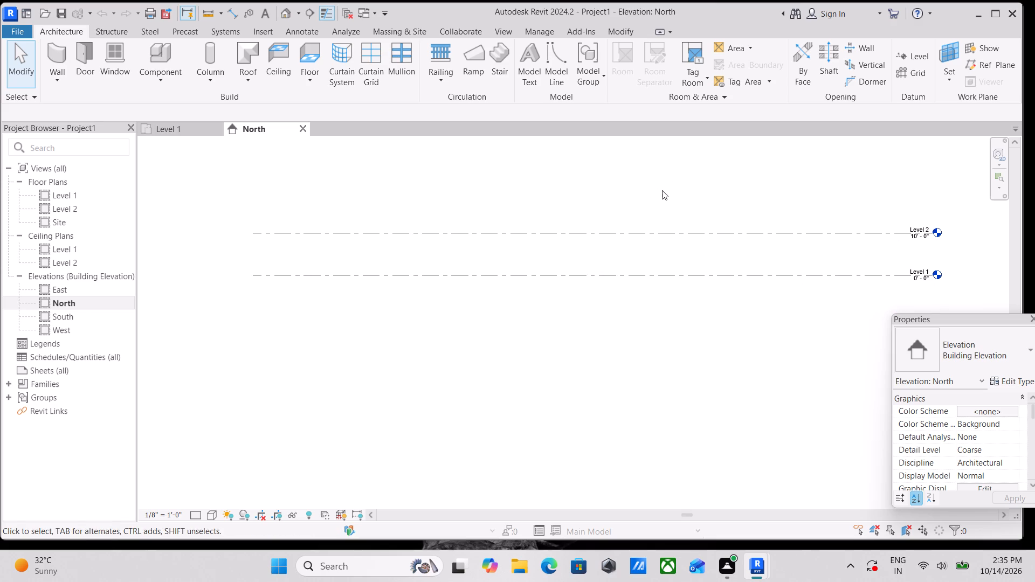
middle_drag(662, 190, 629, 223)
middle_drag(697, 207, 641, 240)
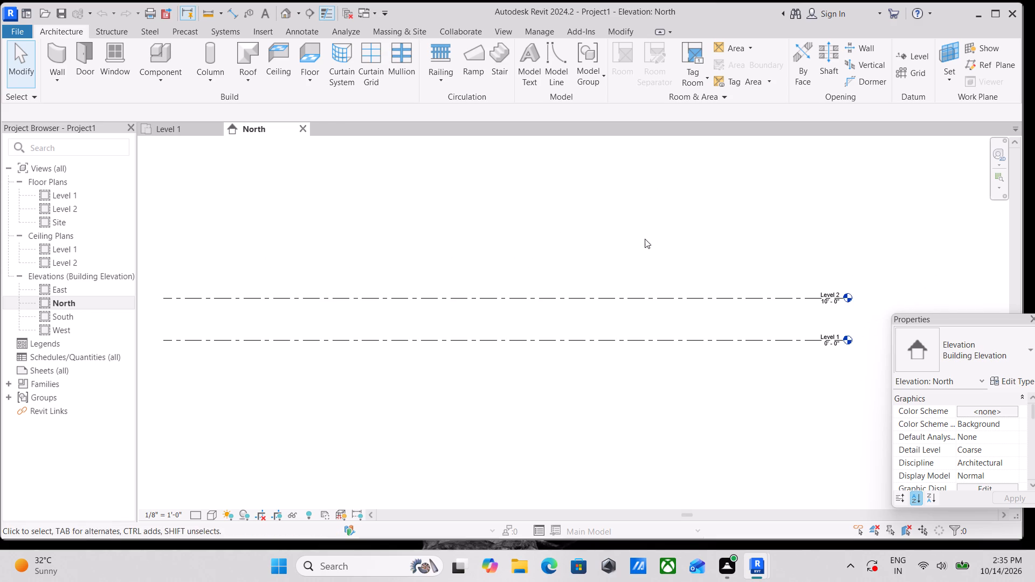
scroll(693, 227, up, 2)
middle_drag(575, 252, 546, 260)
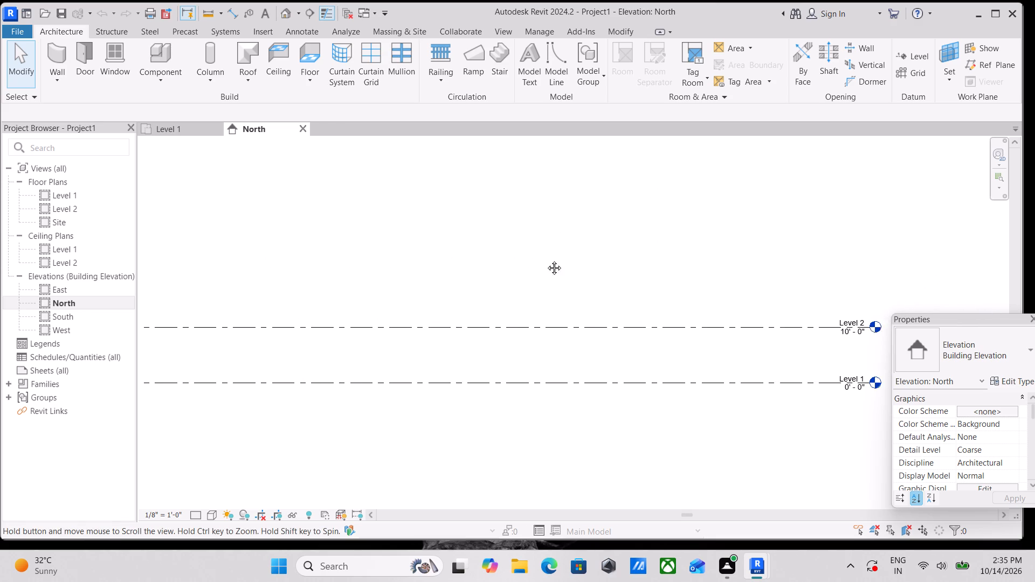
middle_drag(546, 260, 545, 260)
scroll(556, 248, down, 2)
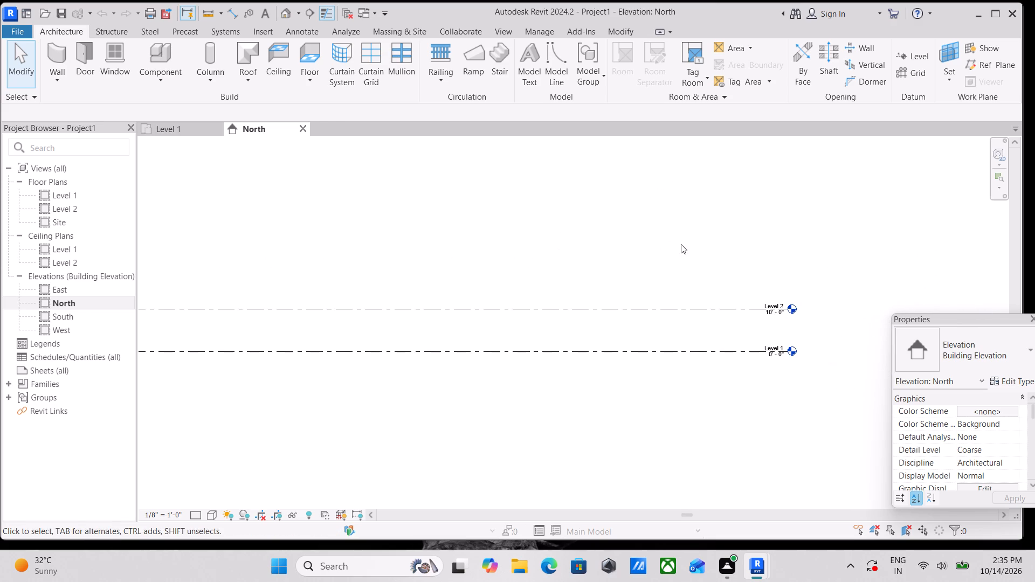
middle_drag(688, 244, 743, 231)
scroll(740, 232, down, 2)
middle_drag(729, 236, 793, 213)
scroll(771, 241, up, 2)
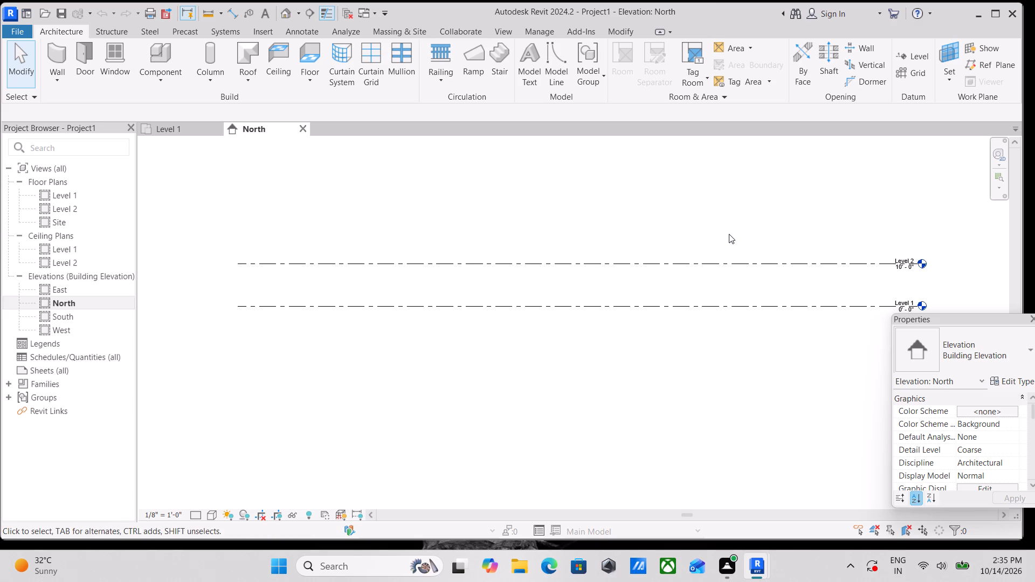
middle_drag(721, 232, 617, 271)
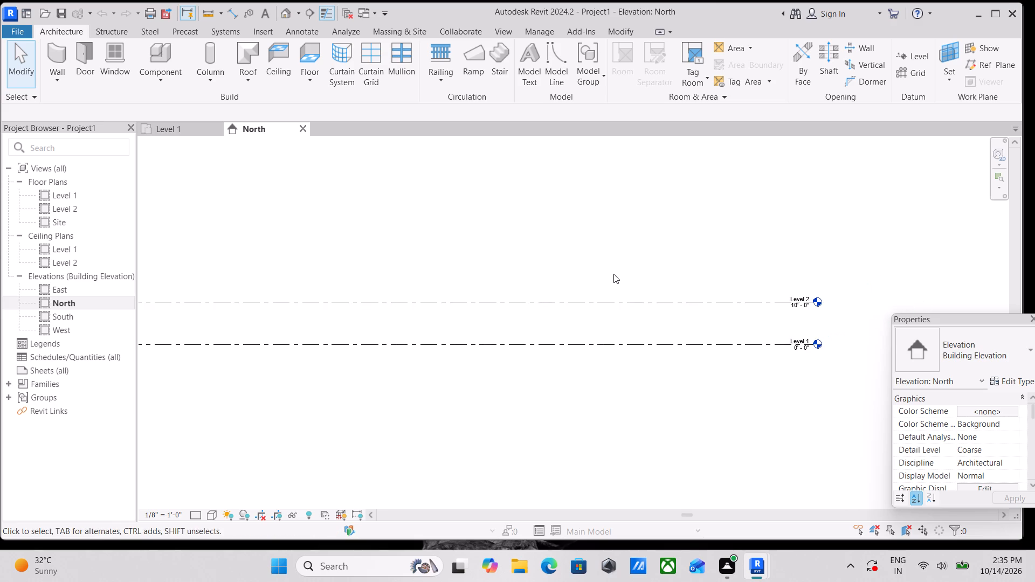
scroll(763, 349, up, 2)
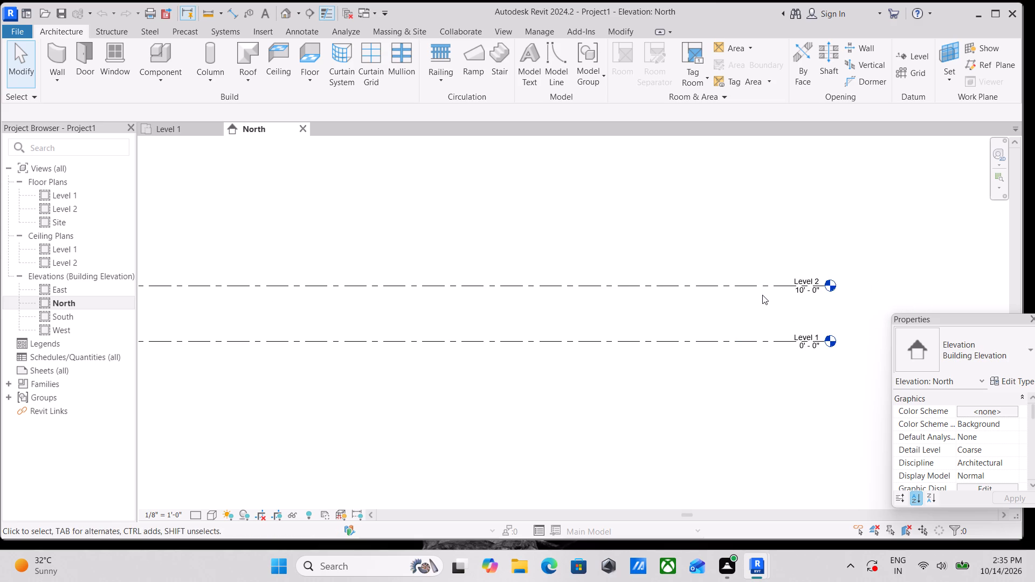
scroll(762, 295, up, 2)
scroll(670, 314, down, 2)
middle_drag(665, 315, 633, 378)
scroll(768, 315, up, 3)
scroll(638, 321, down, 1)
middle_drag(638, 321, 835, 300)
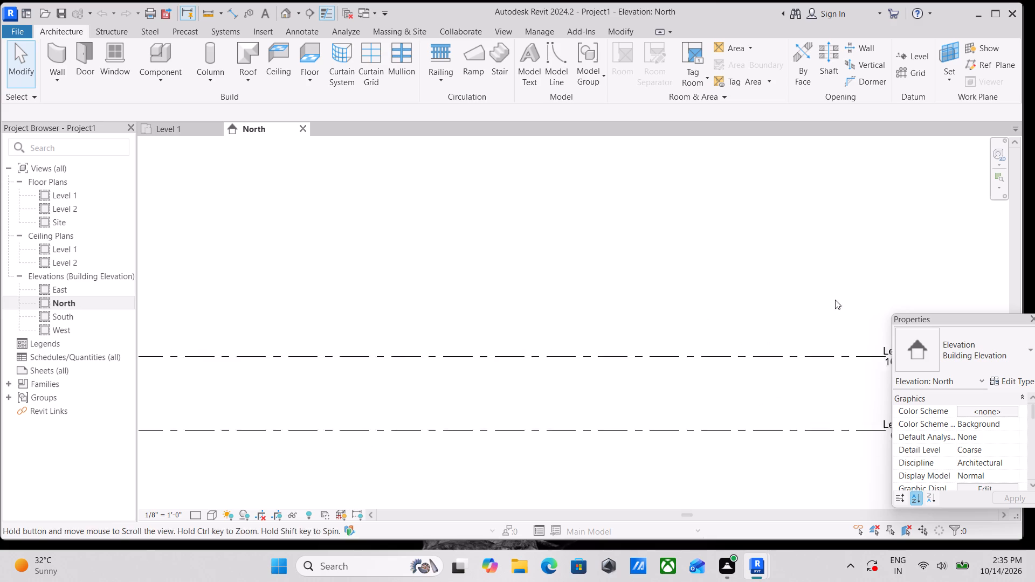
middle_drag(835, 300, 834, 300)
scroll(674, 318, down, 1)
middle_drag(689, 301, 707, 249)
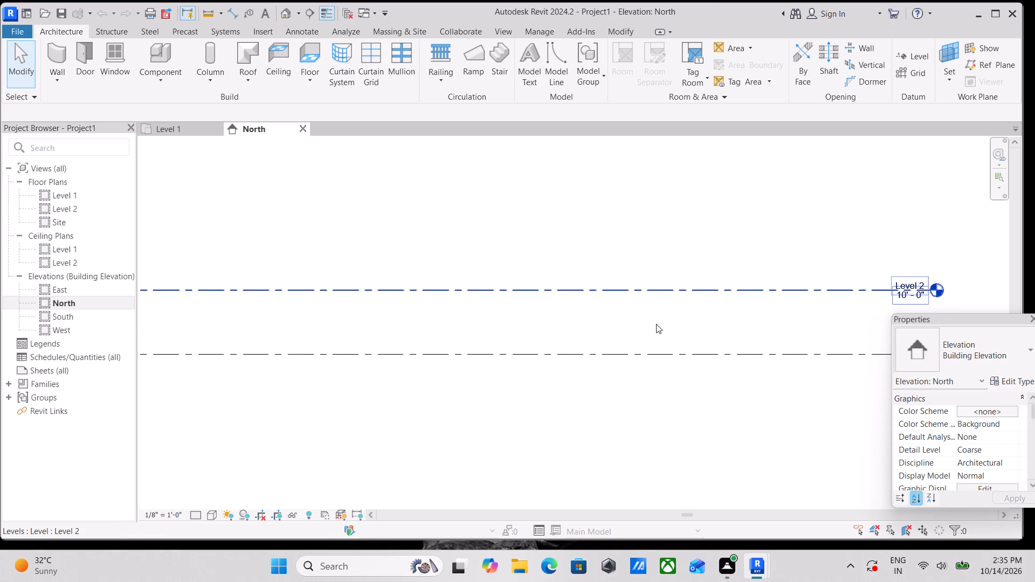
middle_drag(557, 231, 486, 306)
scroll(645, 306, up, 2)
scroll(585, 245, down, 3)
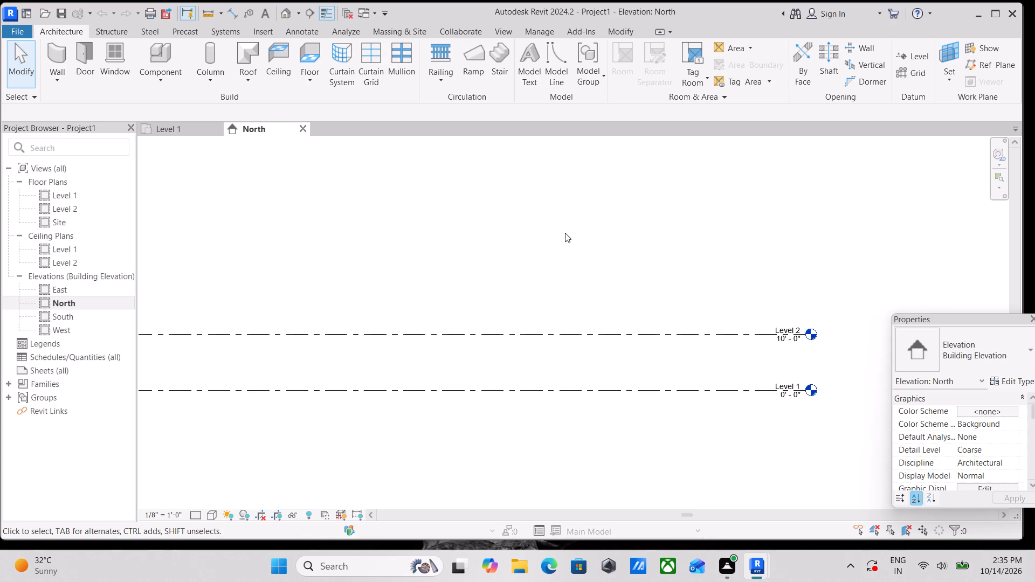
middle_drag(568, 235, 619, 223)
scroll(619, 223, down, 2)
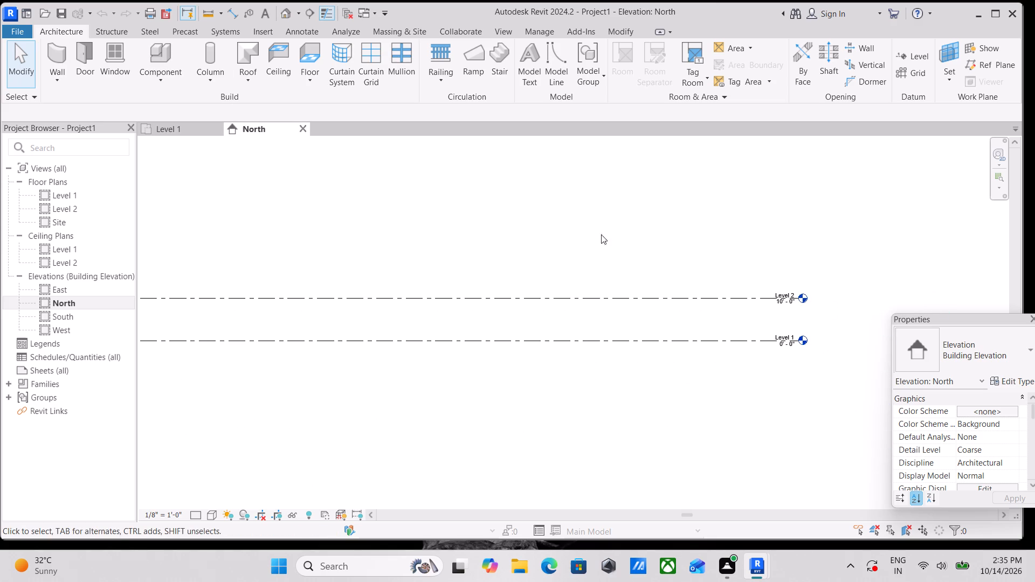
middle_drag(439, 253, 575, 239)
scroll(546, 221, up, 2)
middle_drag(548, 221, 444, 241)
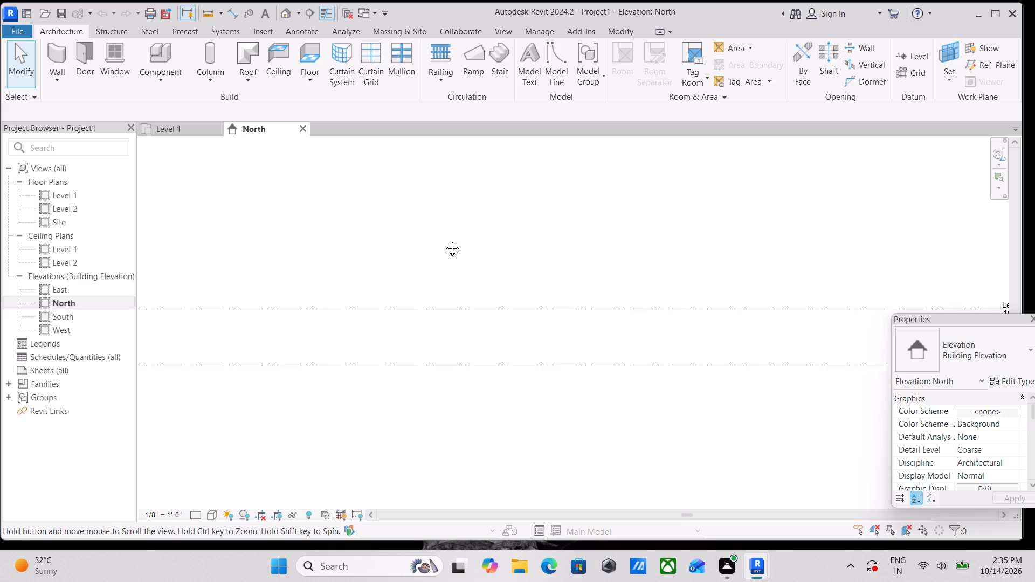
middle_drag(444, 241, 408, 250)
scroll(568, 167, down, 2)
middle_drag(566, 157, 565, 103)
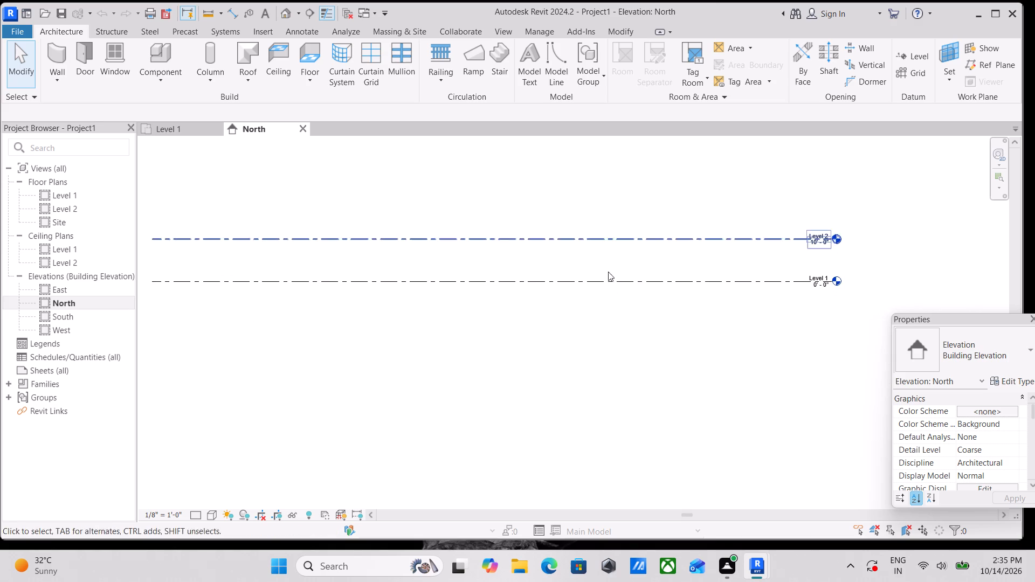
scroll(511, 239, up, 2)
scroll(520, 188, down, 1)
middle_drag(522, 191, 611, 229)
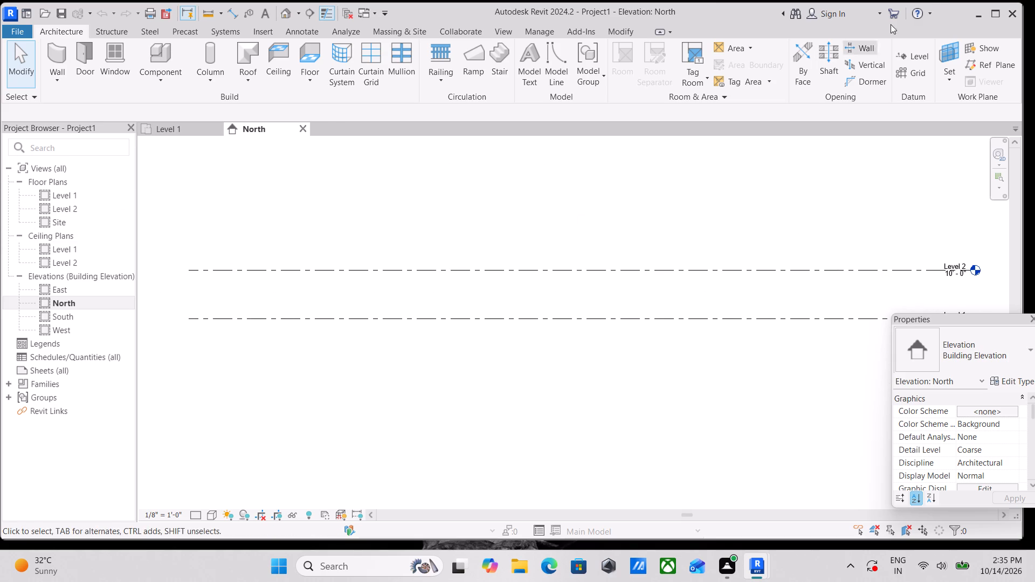
Add a new level above Level 2 by picking the Level 2 line with a 10' 0" offset, with Make Plan View enabled.
click(904, 55)
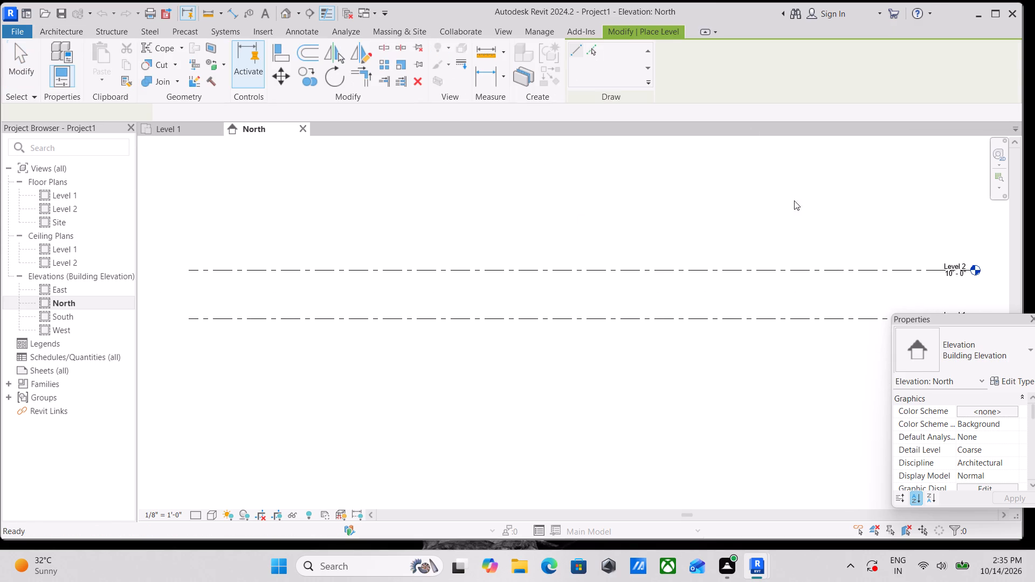
scroll(692, 164, down, 1)
middle_drag(692, 164, 620, 191)
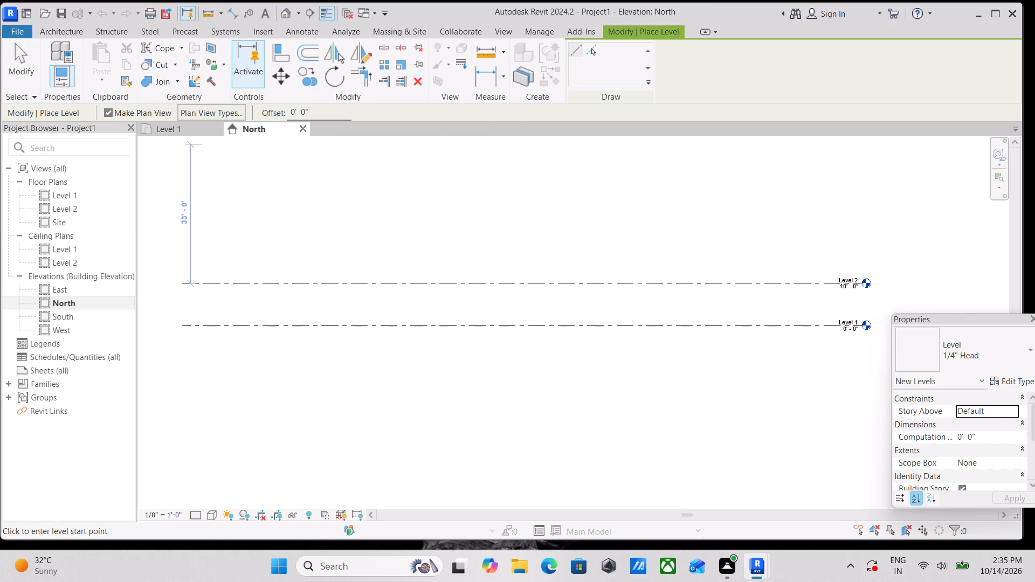
drag(319, 113, 254, 113)
text(10)
key(apostrophe)
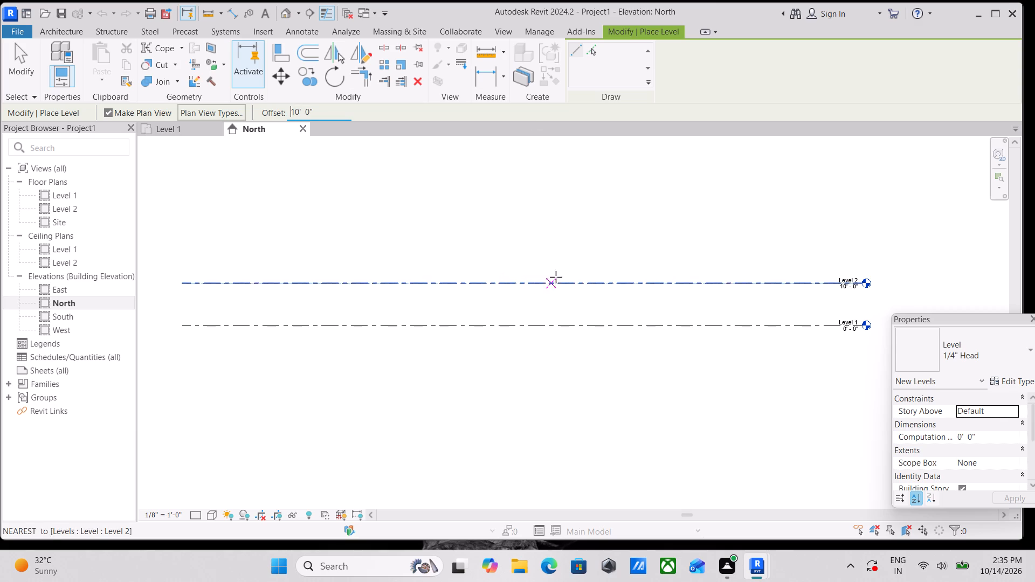
click(594, 47)
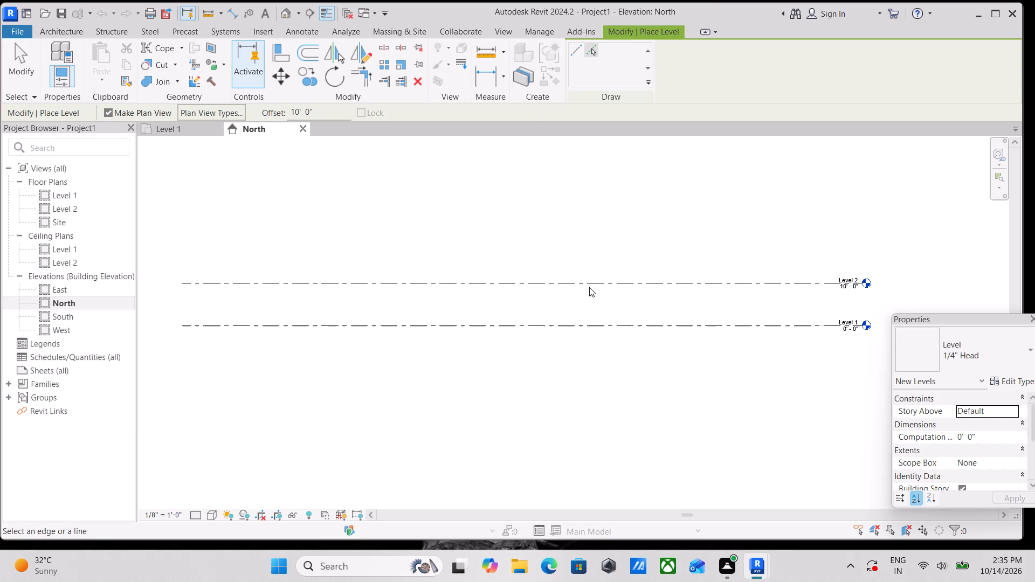
click(591, 281)
middle_drag(593, 239, 583, 280)
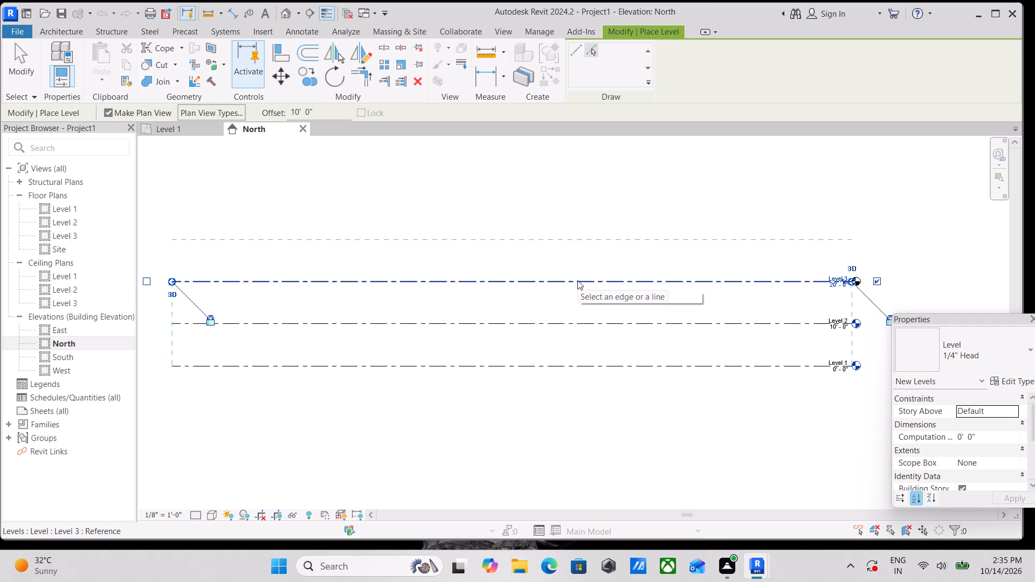
Add a new level above Level 3 by picking the Level 3 line with the 10' 0" offset.
click(577, 280)
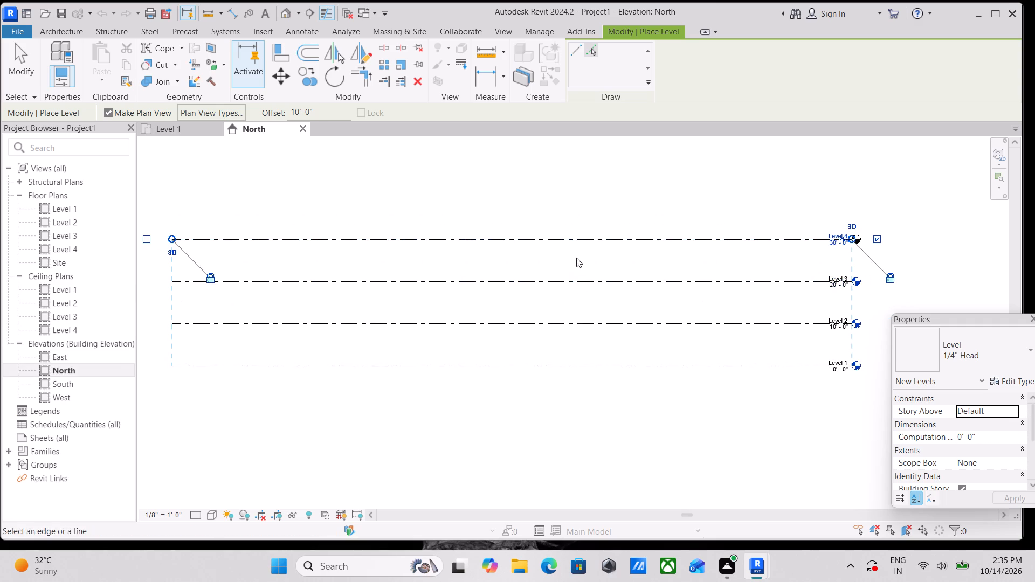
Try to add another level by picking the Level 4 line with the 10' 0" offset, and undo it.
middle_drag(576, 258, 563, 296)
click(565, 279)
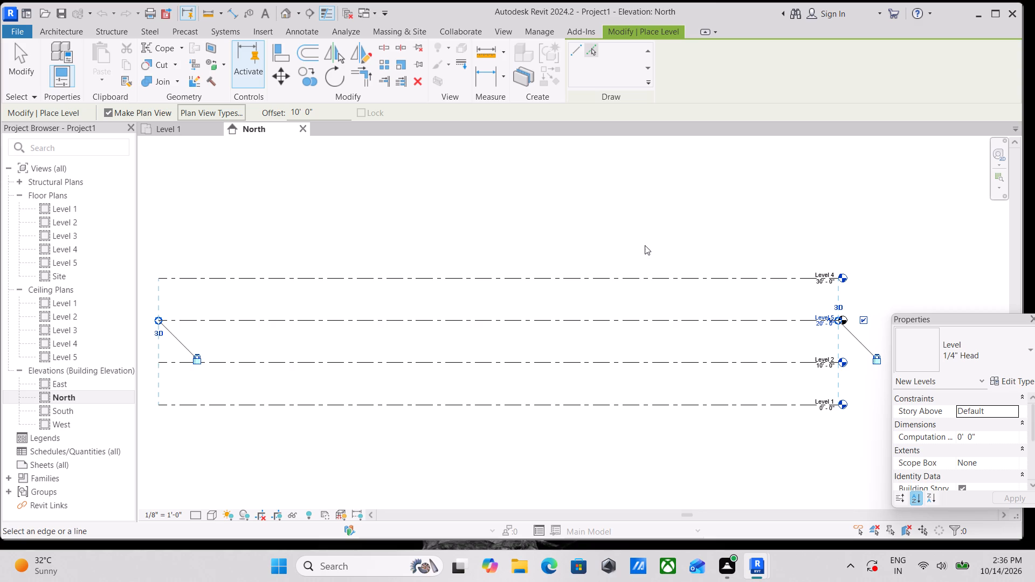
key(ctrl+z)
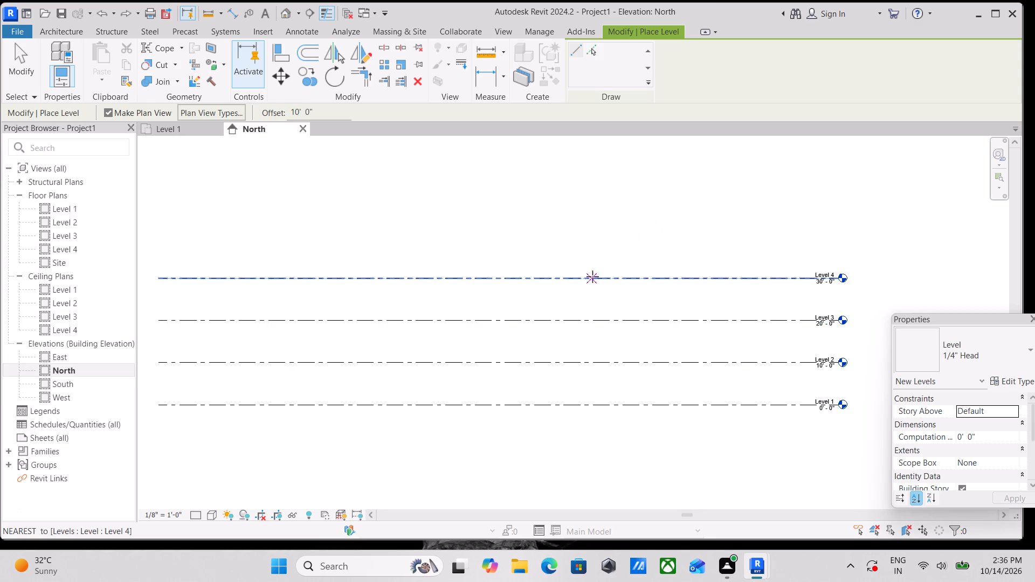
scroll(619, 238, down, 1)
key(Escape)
Rename Level 1 as CELLAR LEVEL in the North elevation, declining to rename the corresponding views.
scroll(677, 240, up, 2)
scroll(677, 235, down, 1)
middle_drag(636, 189, 602, 165)
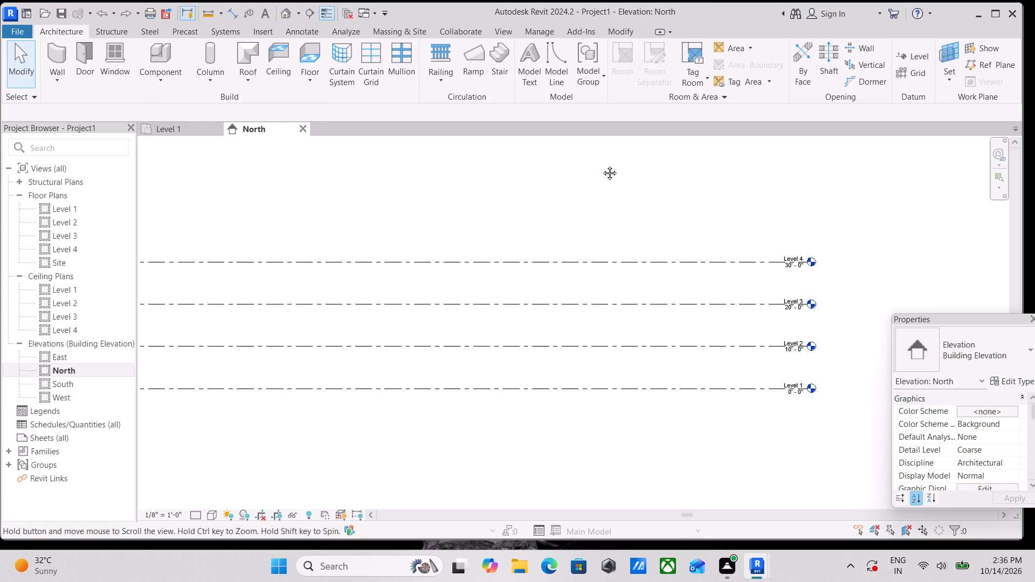
middle_drag(602, 165, 589, 158)
scroll(827, 421, up, 1)
scroll(783, 363, up, 8)
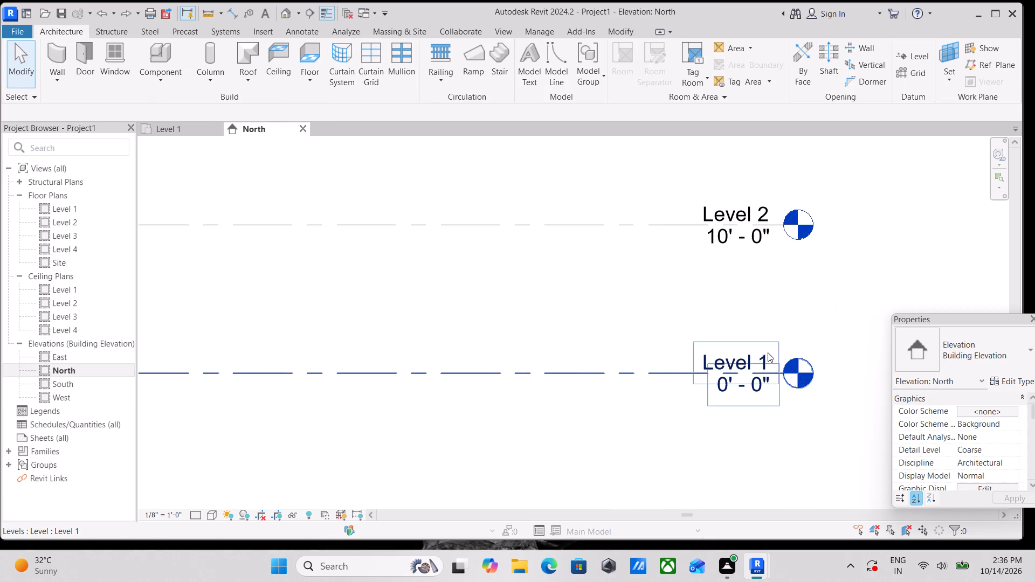
key(Escape)
double_click(761, 358)
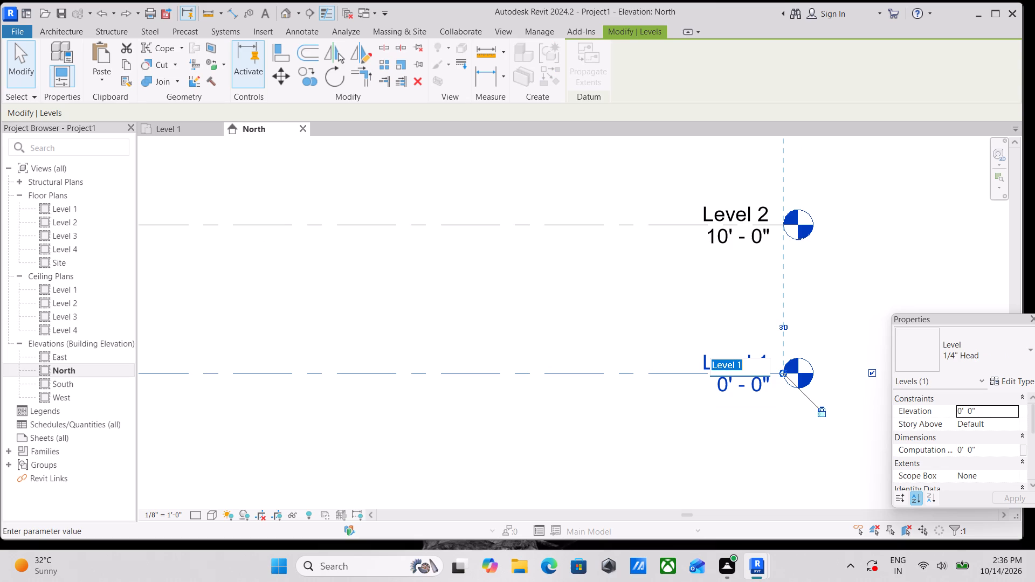
key(BackSpace)
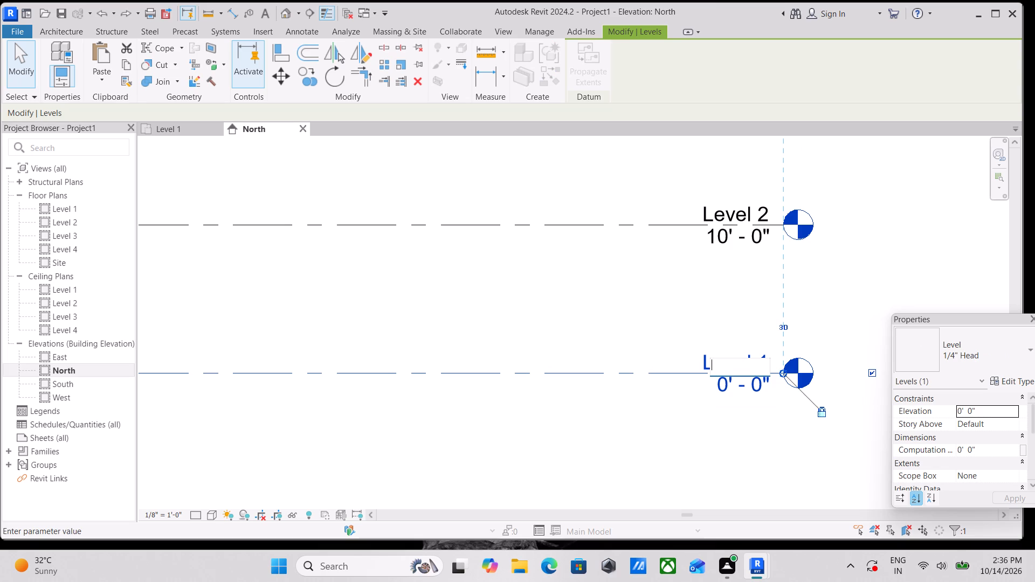
text(cell)
text(ar)
key(space)
text(l)
key(v)
key(BackSpace)
key(BackSpace)
key(BackSpace)
key(BackSpace)
key(BackSpace)
key(BackSpace)
key(BackSpace)
key(BackSpace)
key(BackSpace)
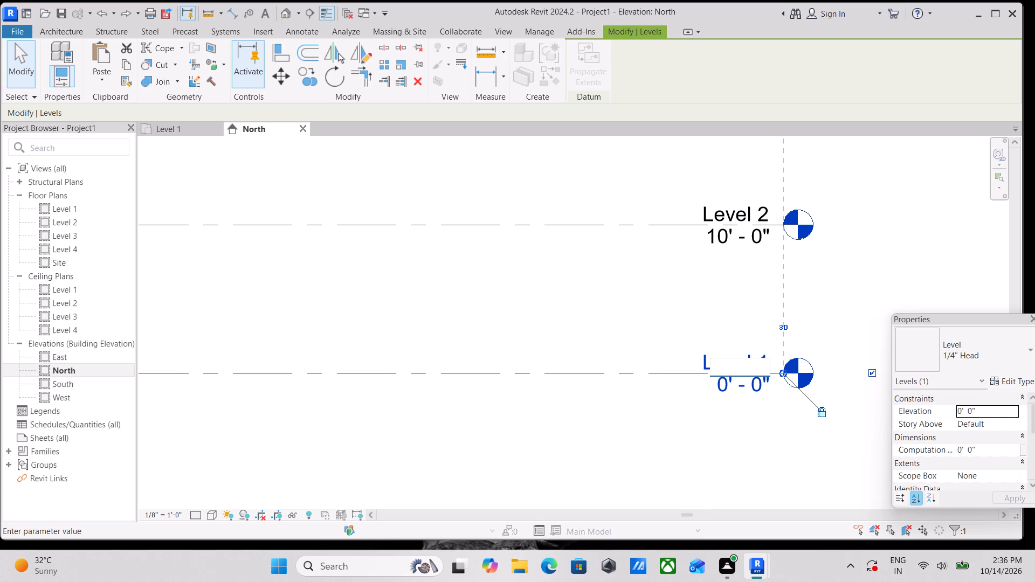
key(c)
text(ELE)
key(BackSpace)
key(l)
text(AR)
key(space)
text(LEVE)
key(l)
key(Return)
key(Return)
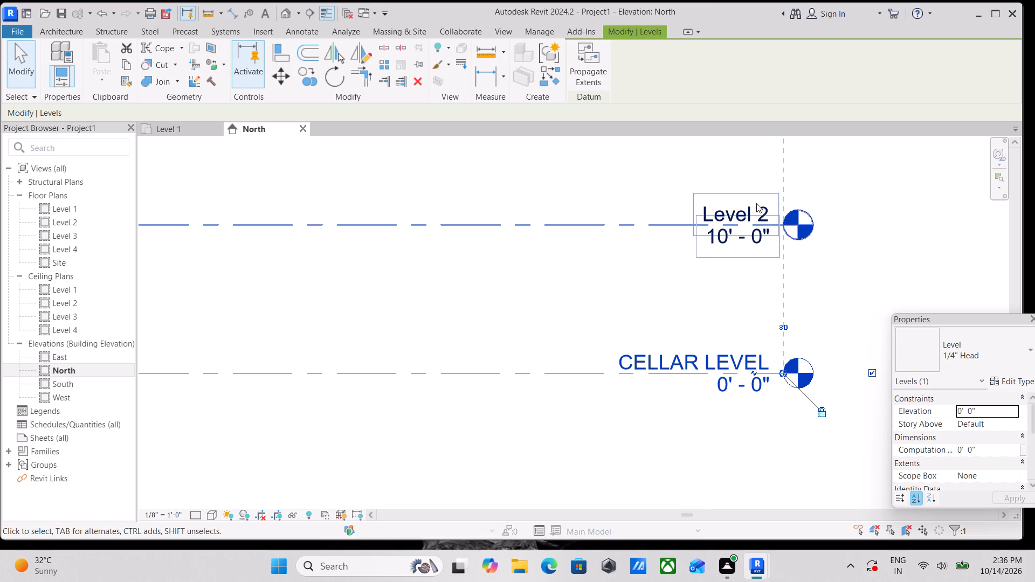
Rename Level 2 as GROUND LVL and rename its corresponding views too.
double_click(752, 207)
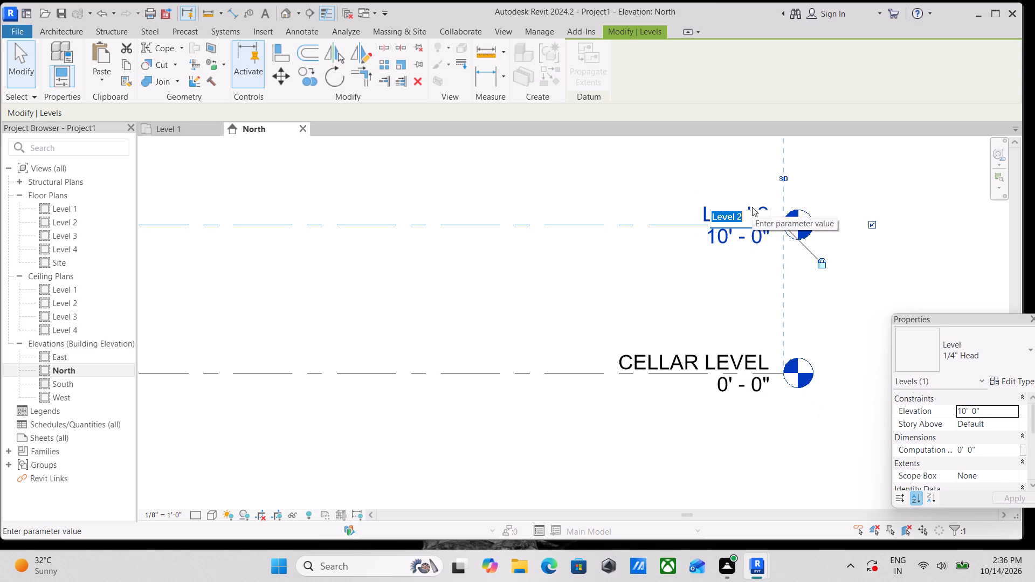
text(GROUN)
key(d)
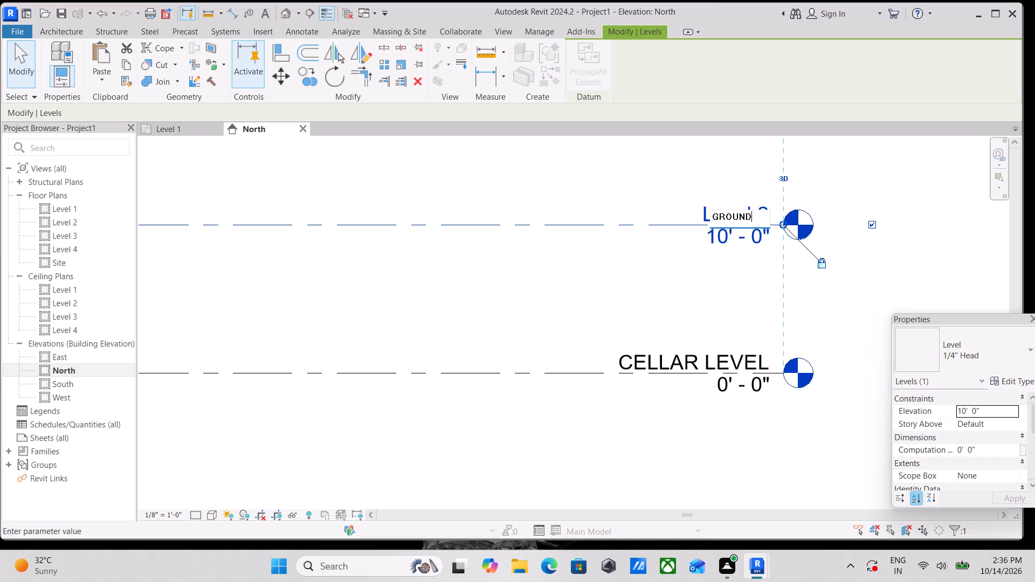
key(space)
key(l)
text(VL)
scroll(607, 190, up, 3)
scroll(626, 178, down, 2)
middle_drag(626, 178, 555, 233)
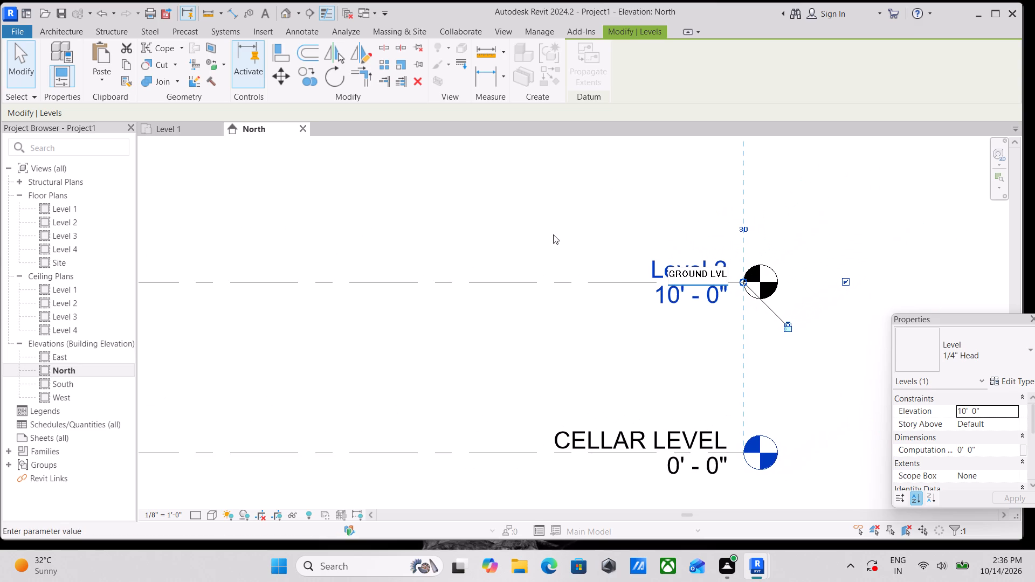
scroll(602, 180, up, 2)
scroll(601, 181, down, 2)
middle_drag(601, 181, 557, 237)
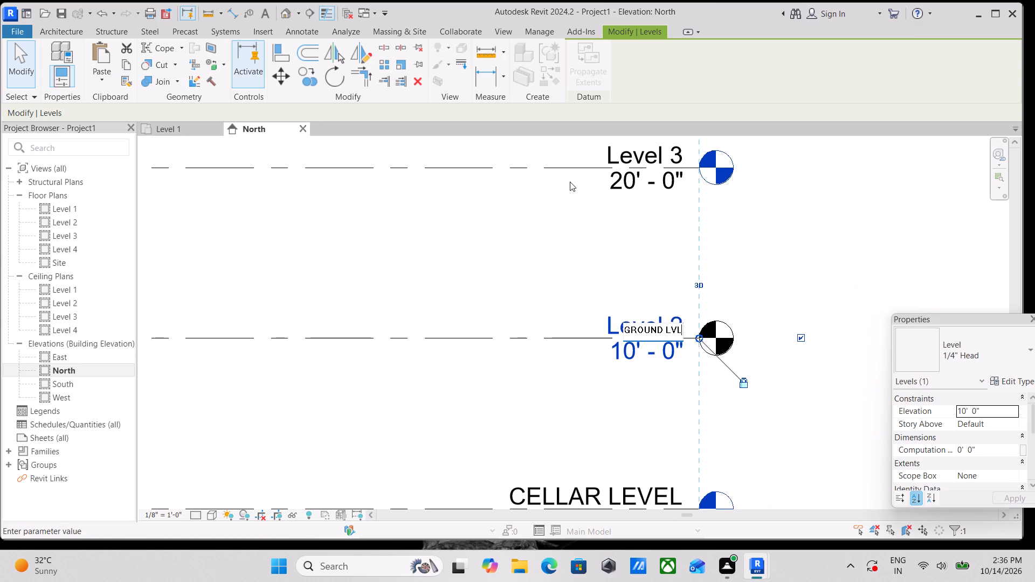
key(Return)
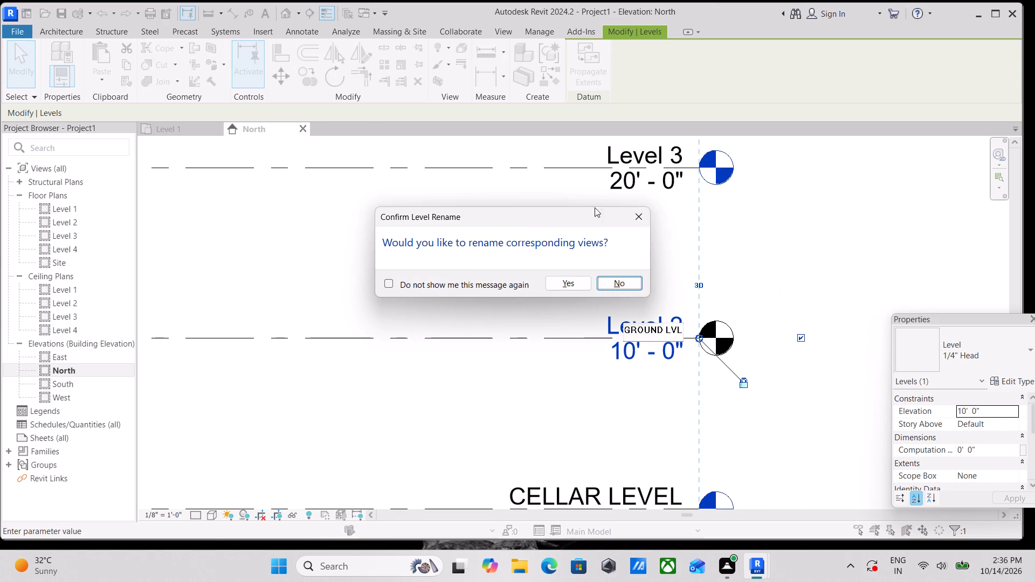
click(577, 285)
Rename Level 3 as 1 ST FLOOR and rename its corresponding views too.
middle_drag(579, 282, 570, 361)
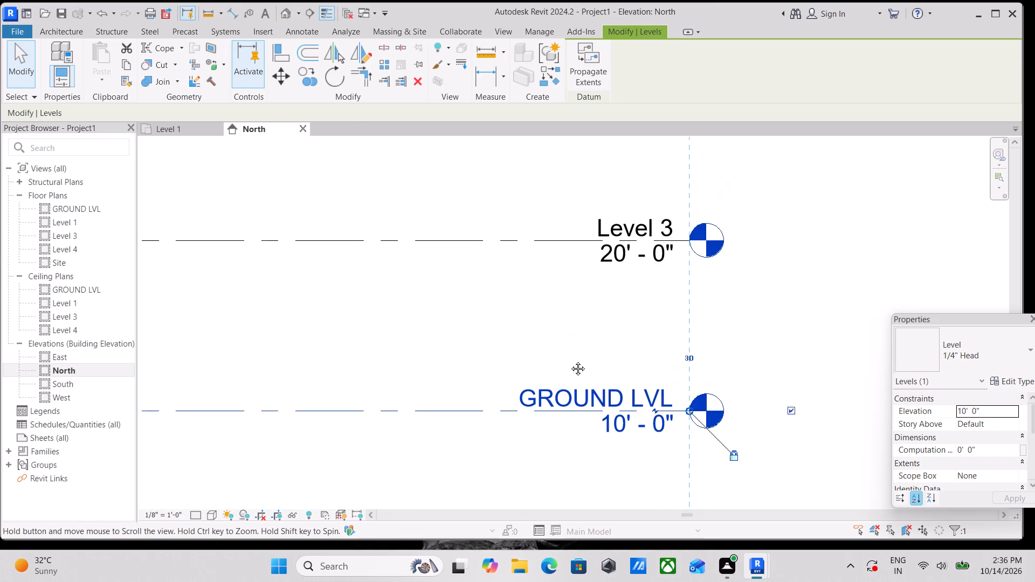
middle_drag(570, 361, 570, 362)
double_click(646, 228)
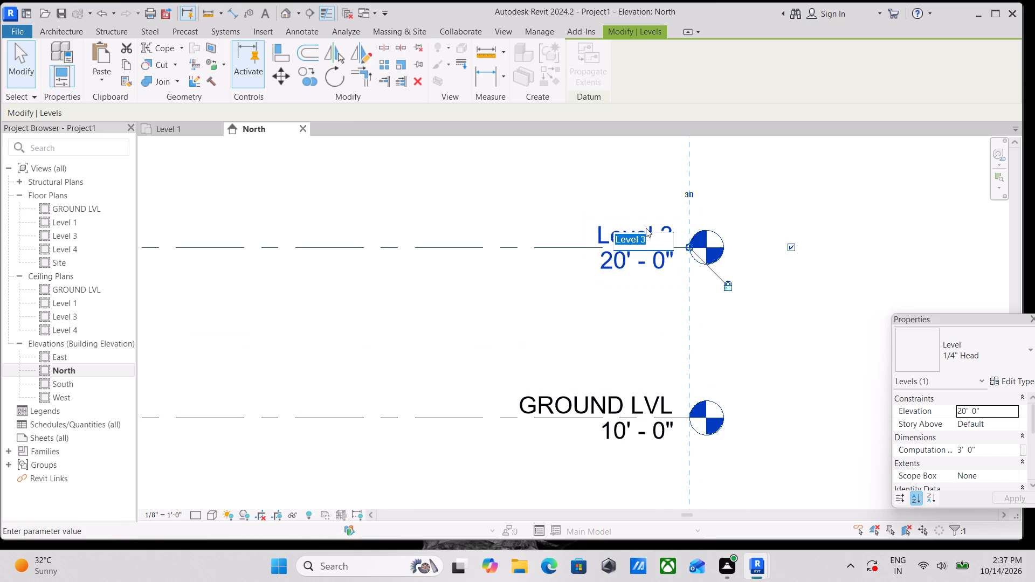
key(BackSpace)
key(1)
key(space)
text(S)
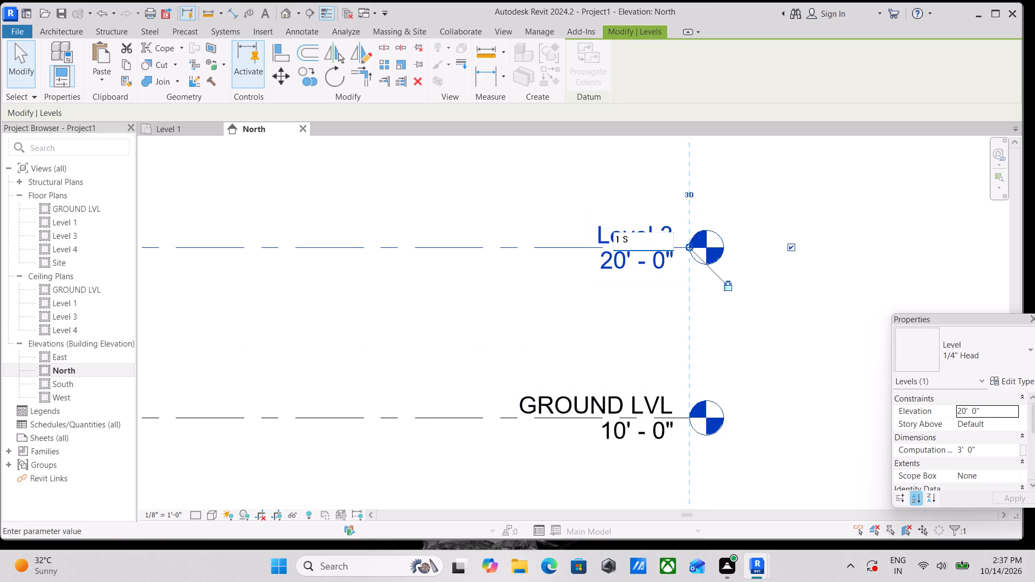
text(T)
key(space)
text(FL)
text(OOR)
key(Return)
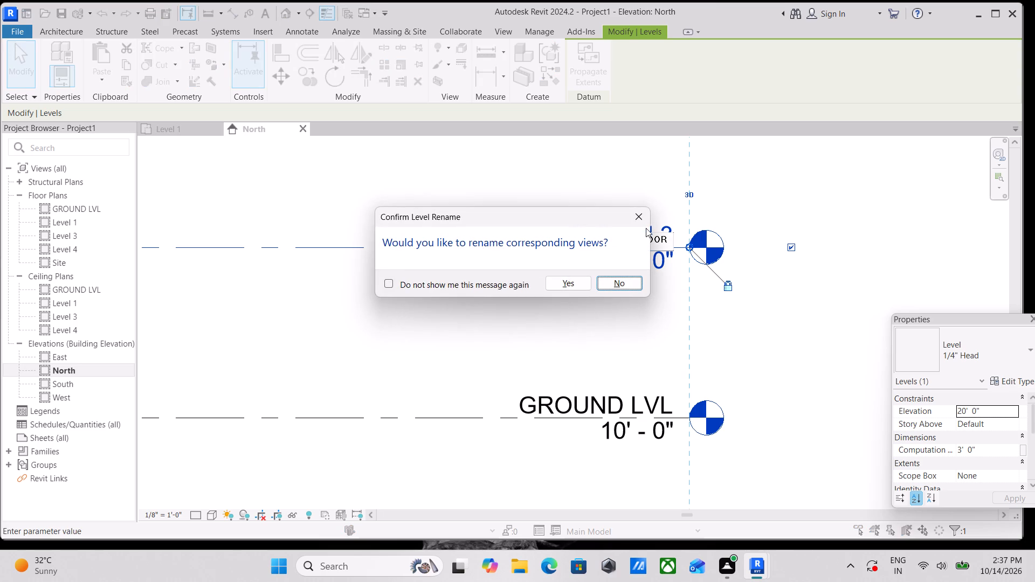
click(572, 287)
Rename Level 4 as 2ND FLOOR in the North elevation and rename its corresponding views too.
scroll(572, 287, down, 2)
scroll(511, 205, down, 1)
middle_drag(511, 205, 549, 377)
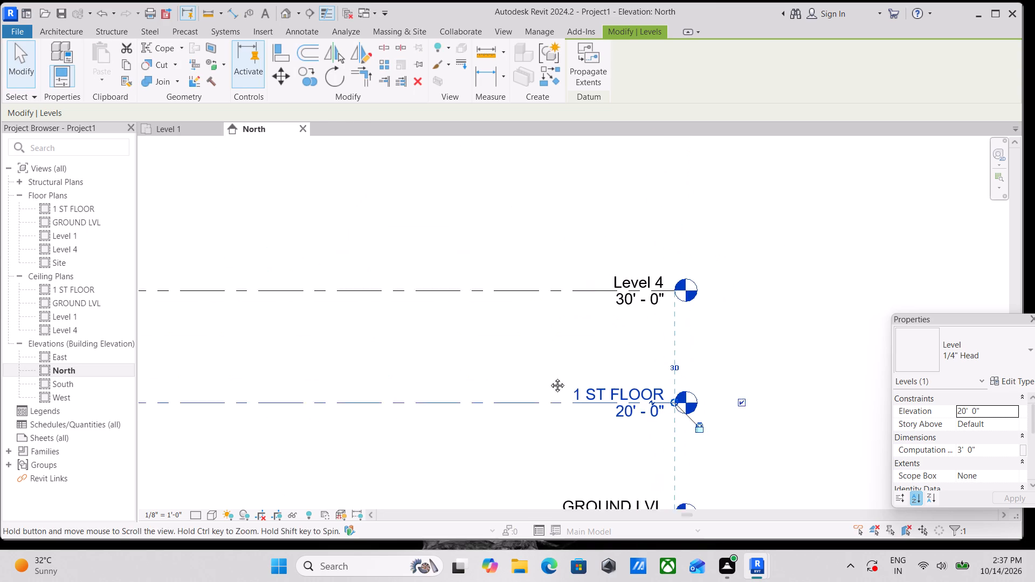
middle_drag(549, 377, 550, 378)
scroll(648, 304, up, 4)
click(651, 294)
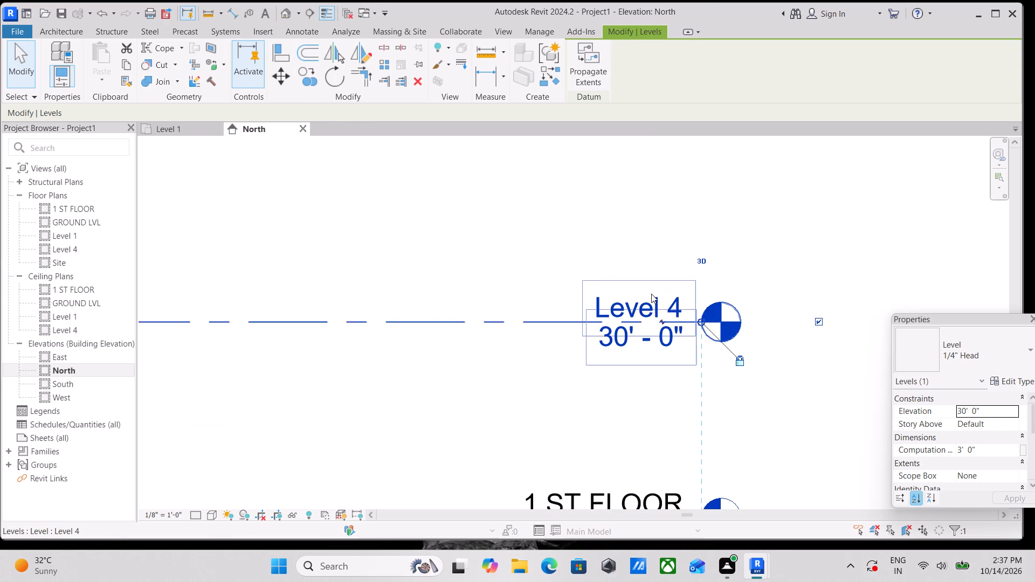
click(651, 294)
key(BackSpace)
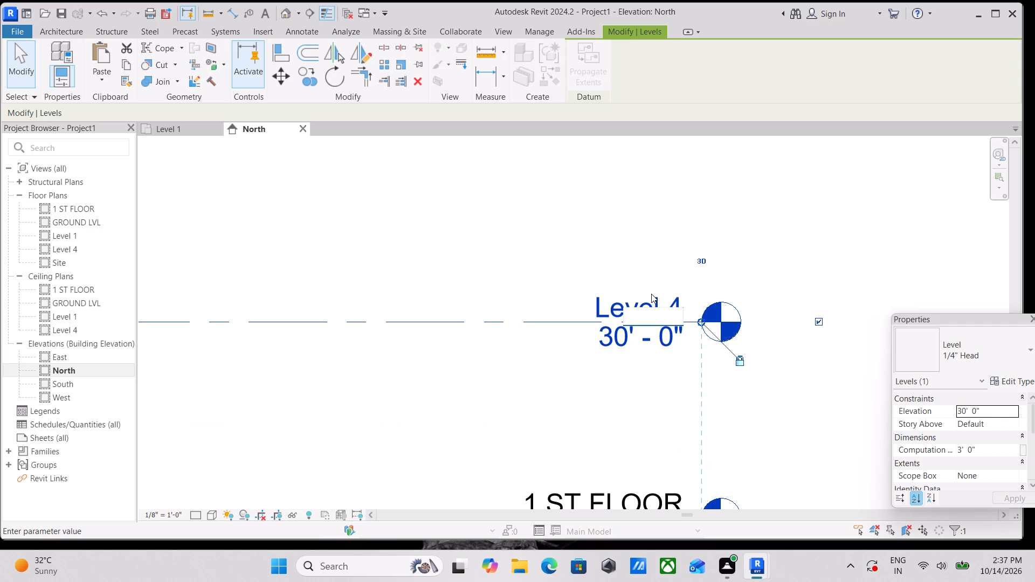
text(2ND)
key(space)
text(FLOOR)
key(Return)
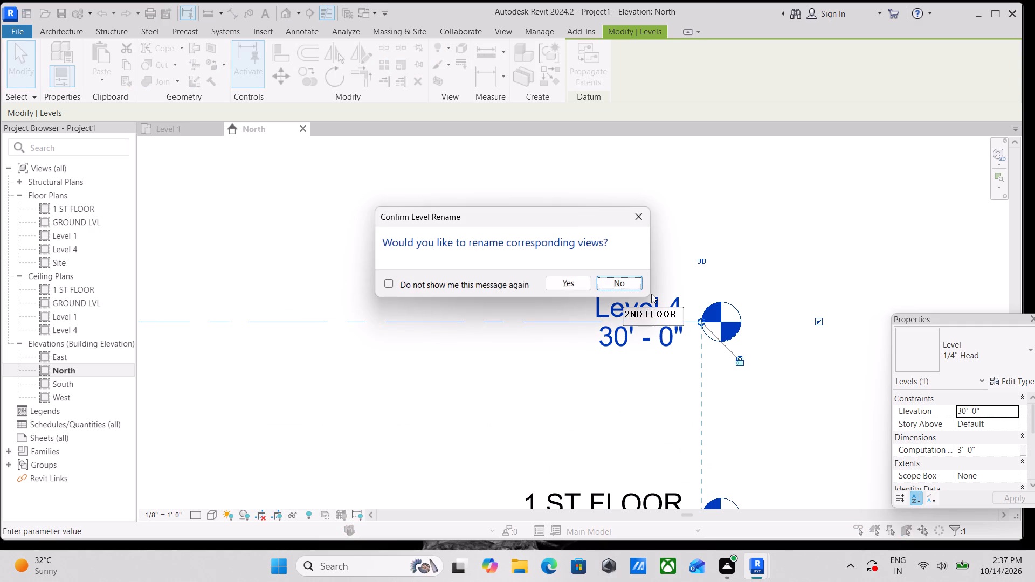
click(559, 290)
Add a level above 2ND FLOOR by picking its line with a 10' 0" offset.
scroll(559, 288, down, 1)
middle_drag(551, 257, 674, 273)
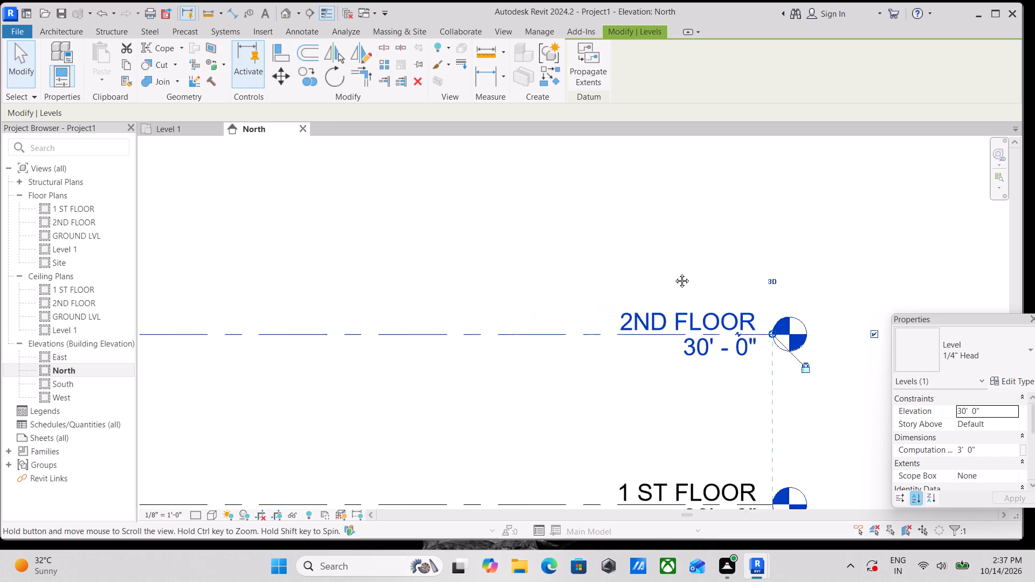
middle_drag(674, 273, 743, 271)
scroll(748, 267, down, 2)
middle_drag(714, 249, 729, 299)
scroll(740, 280, down, 2)
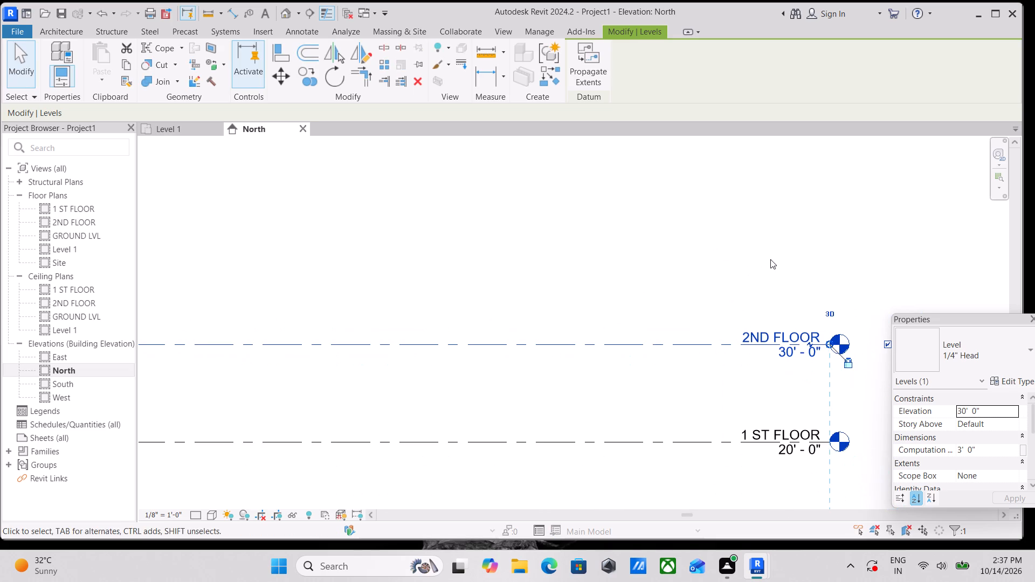
scroll(770, 259, down, 1)
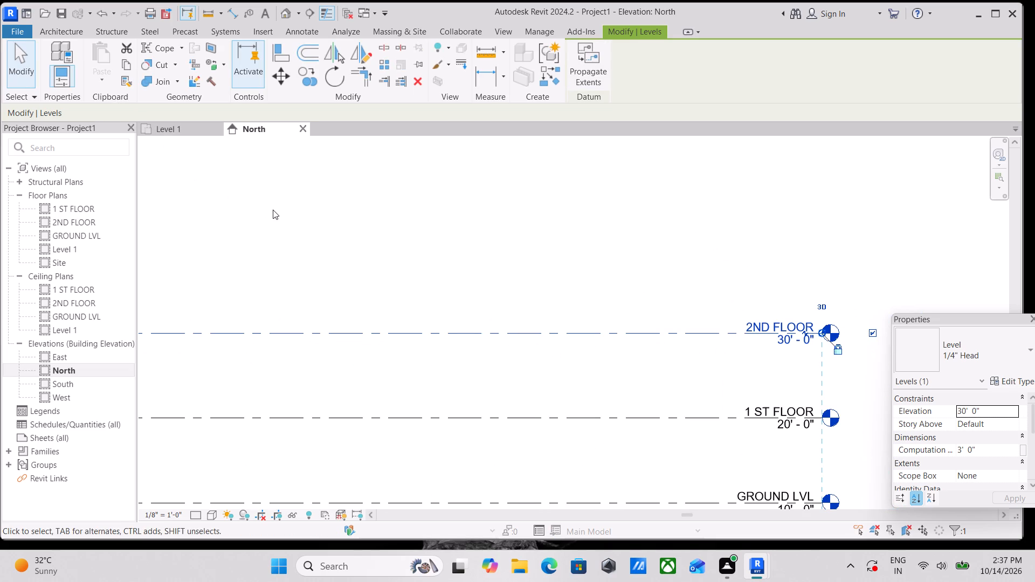
key(l)
key(l)
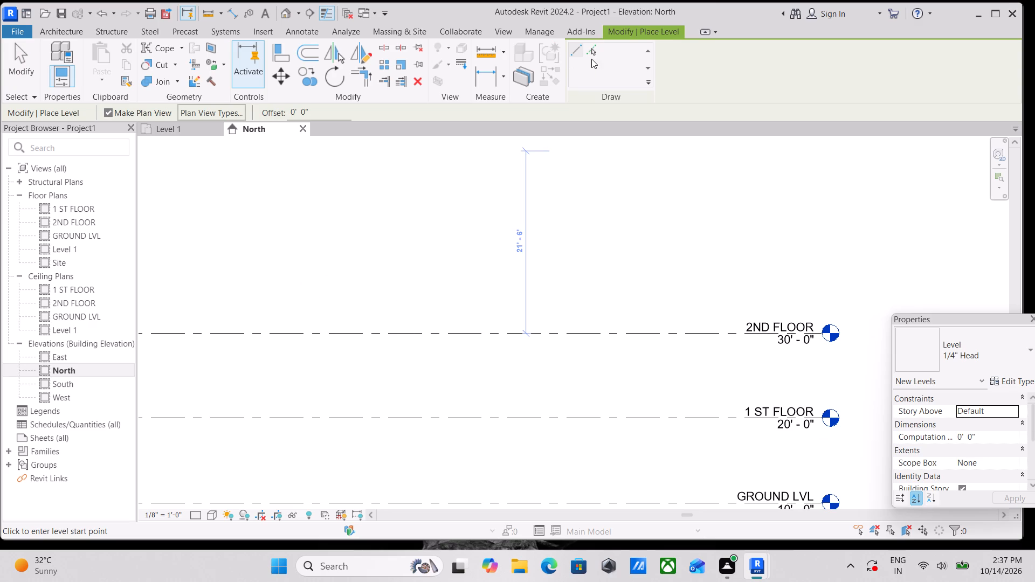
click(591, 48)
drag(314, 112, 254, 108)
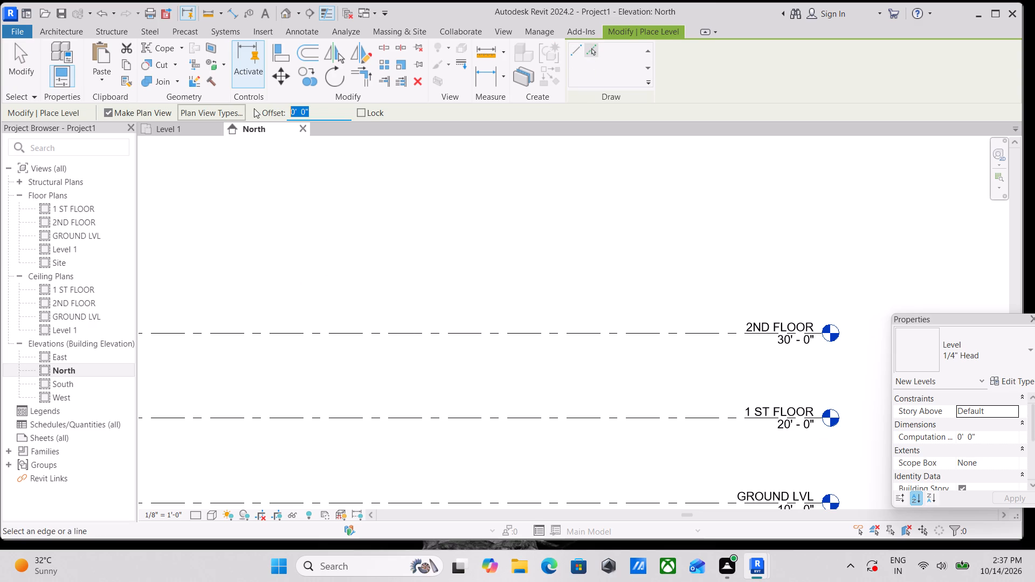
text(10)
key(apostrophe)
click(441, 329)
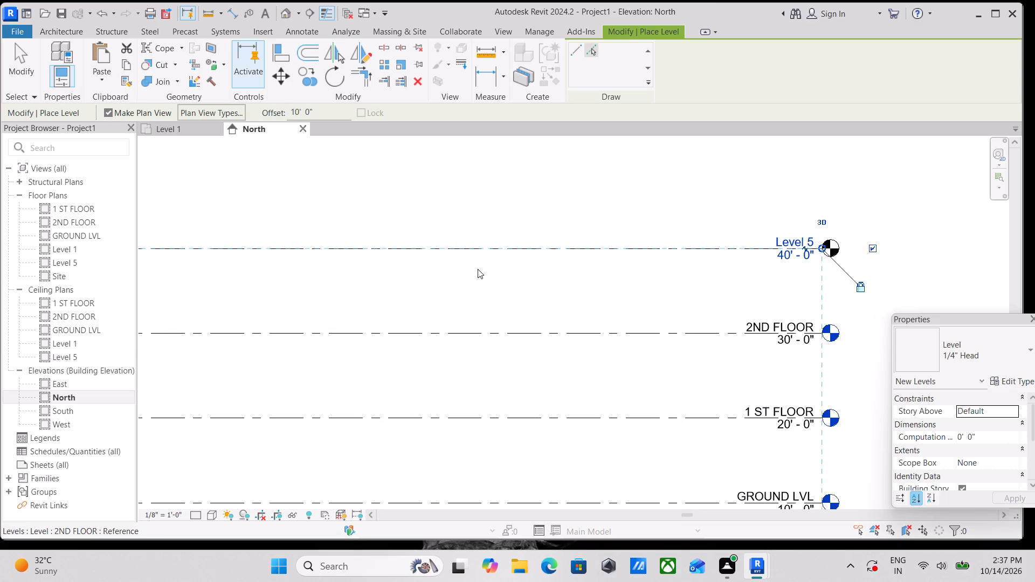
Add another level above Level 5 by picking its line with the same 10' 0" offset, and finish placing levels.
middle_drag(483, 204, 481, 288)
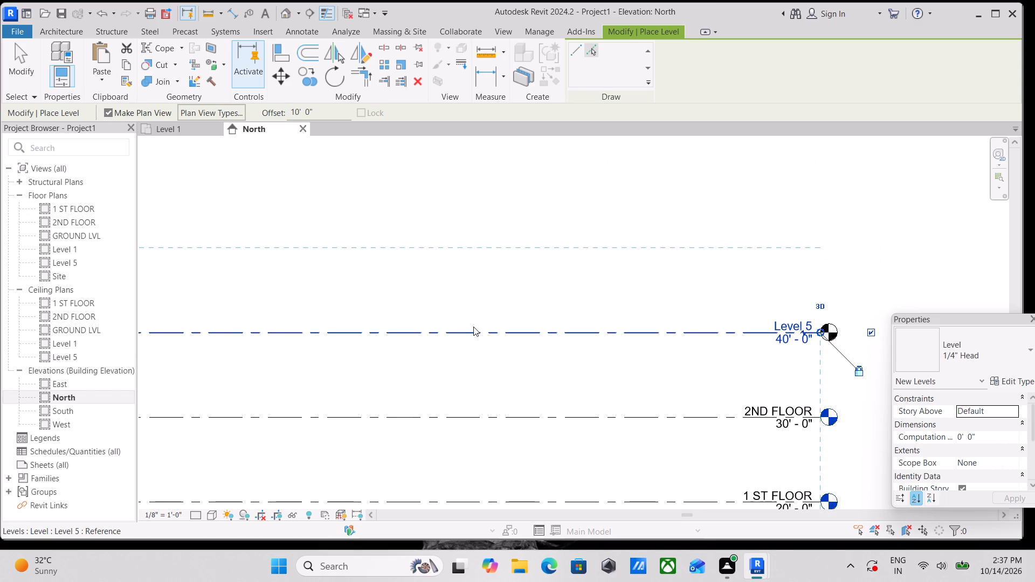
click(473, 327)
middle_drag(502, 287, 475, 323)
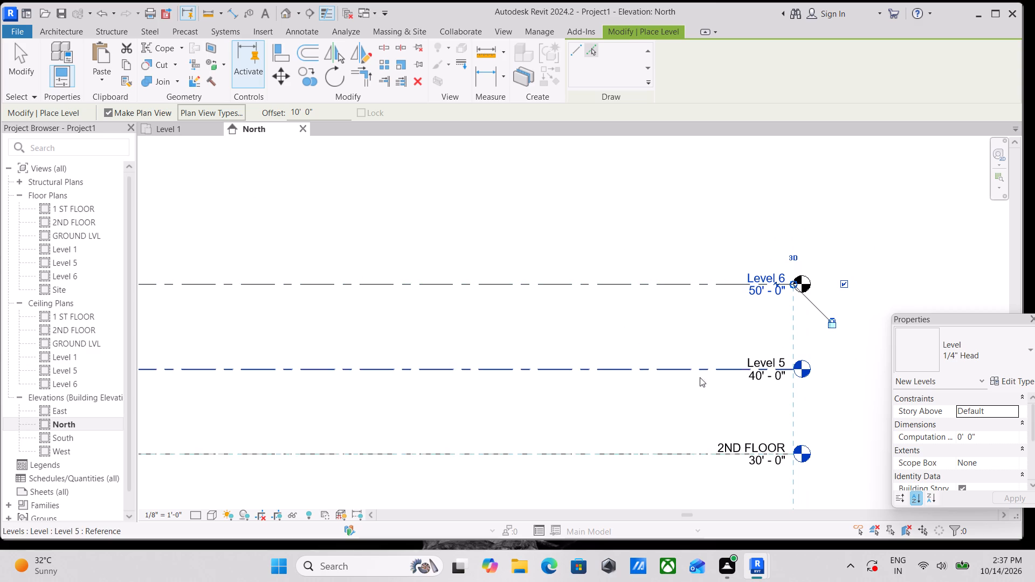
scroll(774, 374, up, 3)
key(Escape)
key(Escape)
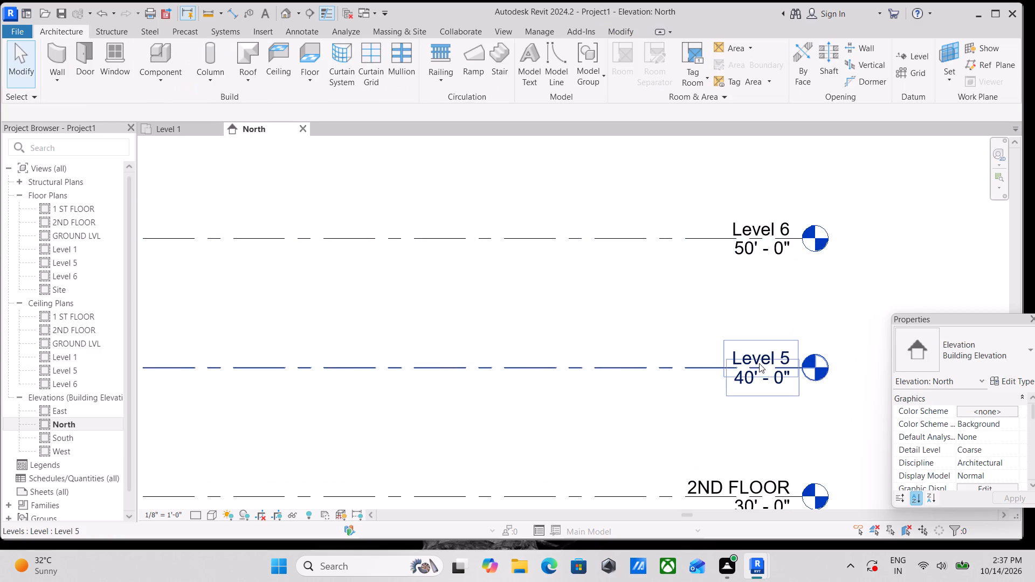
Rename Level 5 as 3RD FLOOR, declining to rename the corresponding views.
double_click(761, 361)
key(BackSpace)
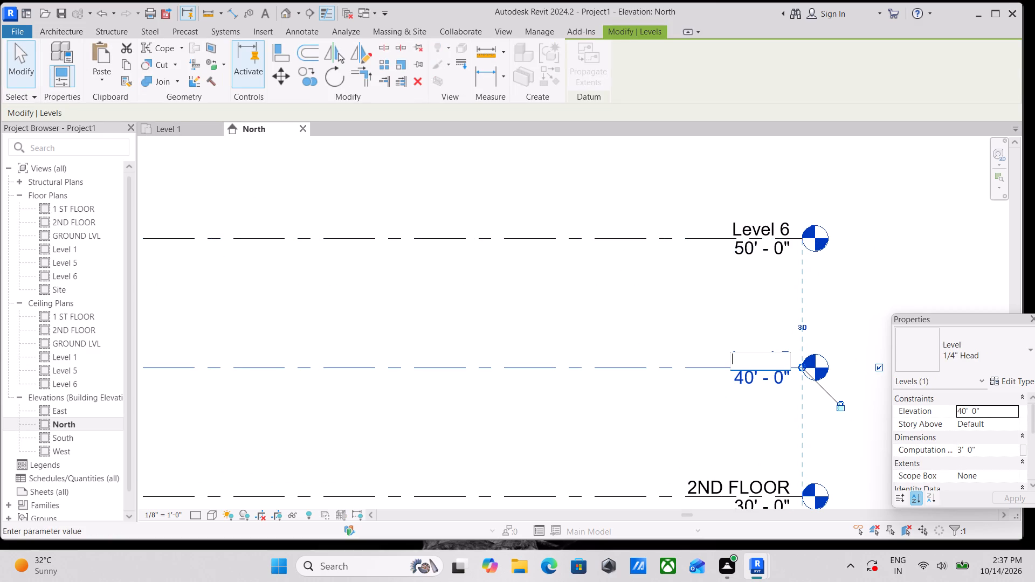
text(3R)
text(D)
key(space)
text(FLOOT)
key(BackSpace)
key(r)
key(Return)
key(Return)
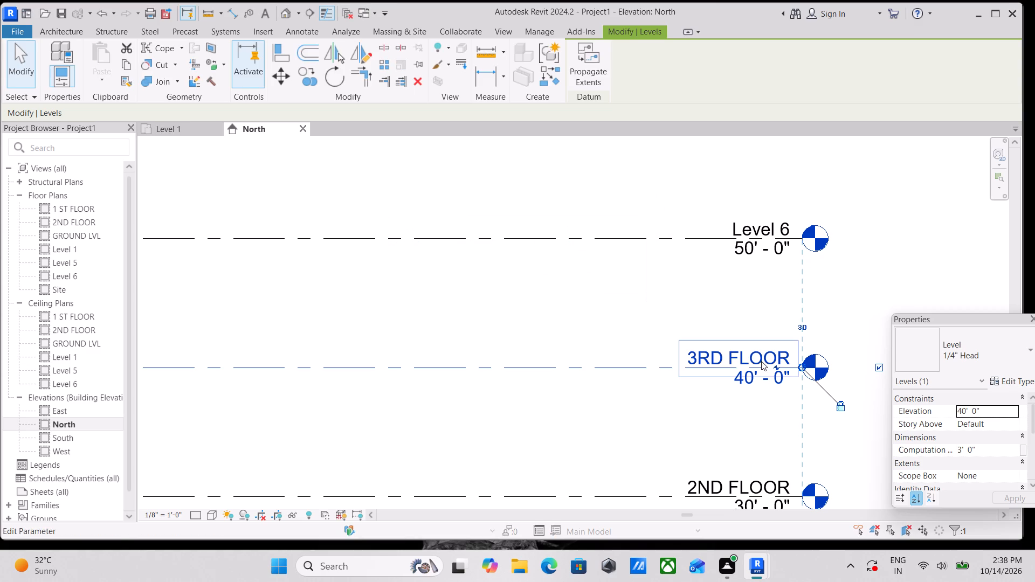
Rename Level 6 as 4RTH FLOOR and rename its corresponding views too.
double_click(758, 223)
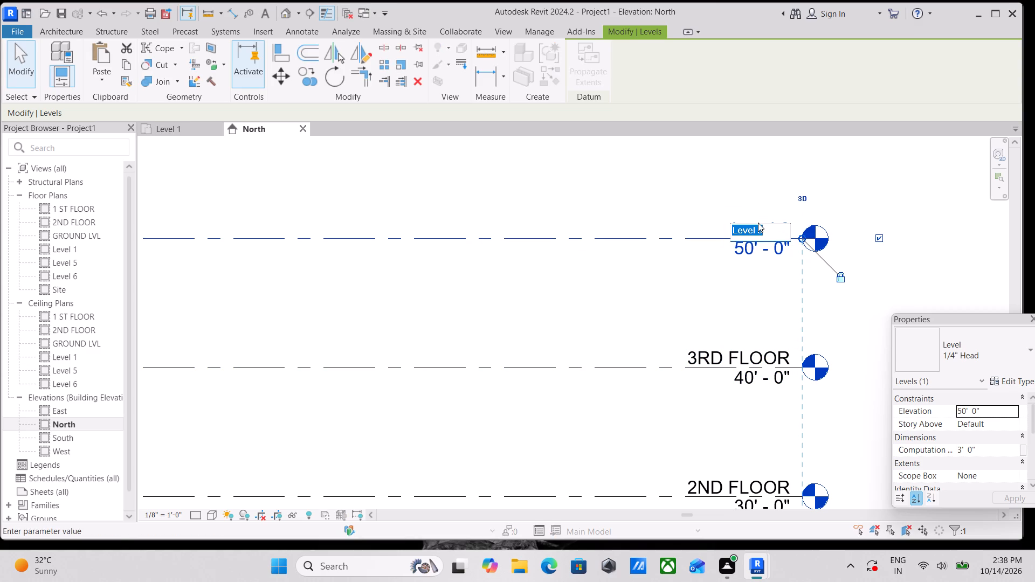
key(BackSpace)
key(4)
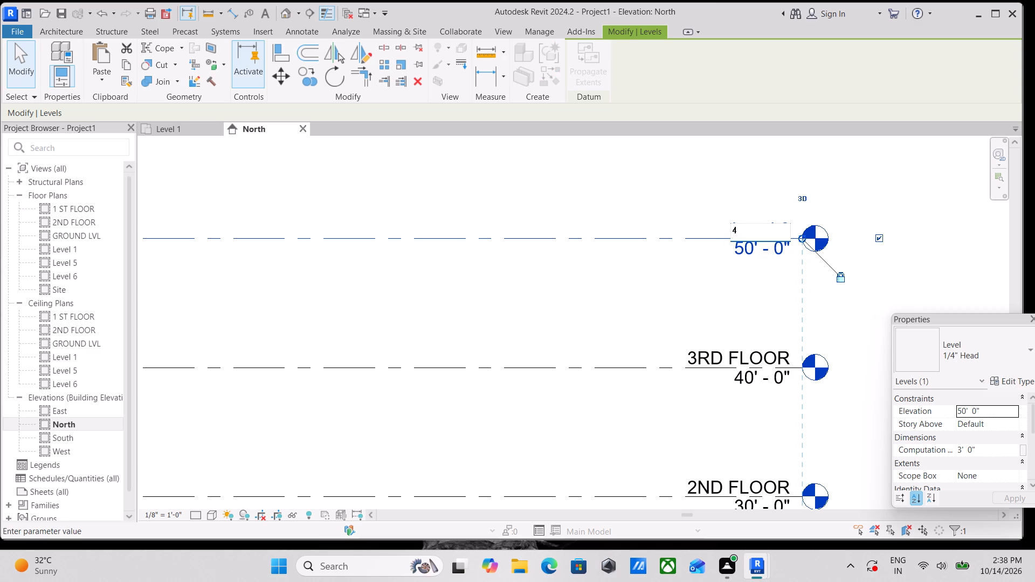
key(space)
text(RTH)
key(space)
key(BackSpace)
key(BackSpace)
key(BackSpace)
key(BackSpace)
key(BackSpace)
text(RTH)
key(space)
text(FLOO)
key(r)
key(Return)
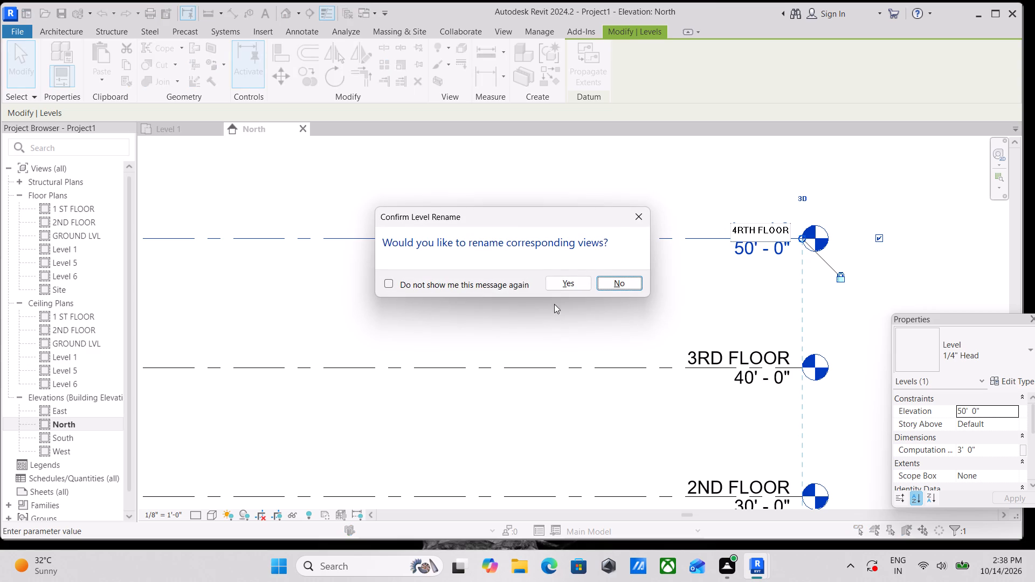
click(574, 281)
Add a level above 4RTH FLOOR by picking its line with a 7' 0" offset.
scroll(573, 281, down, 2)
middle_drag(573, 281, 811, 371)
scroll(691, 378, down, 2)
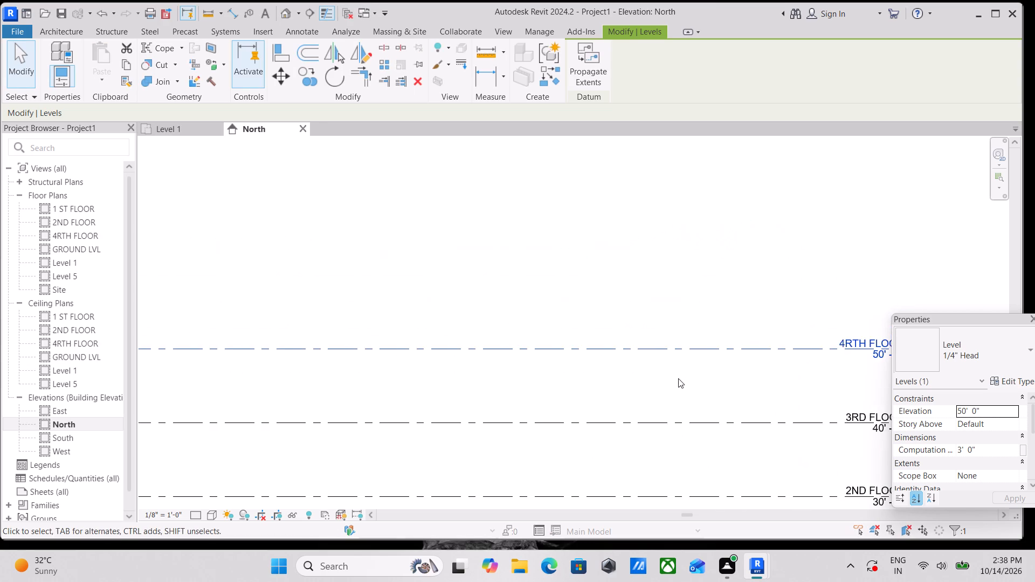
middle_drag(671, 370, 558, 348)
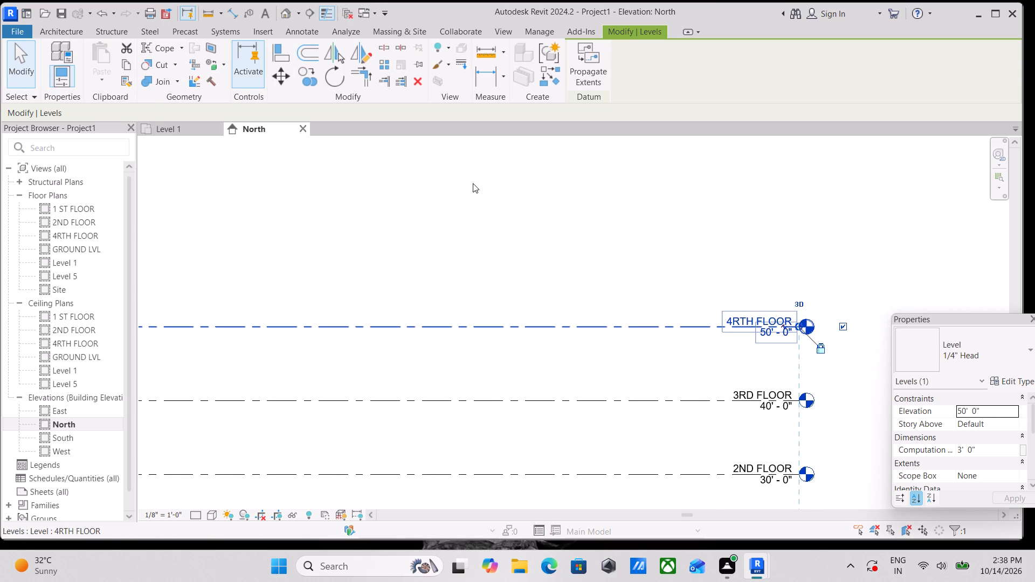
key(l)
key(l)
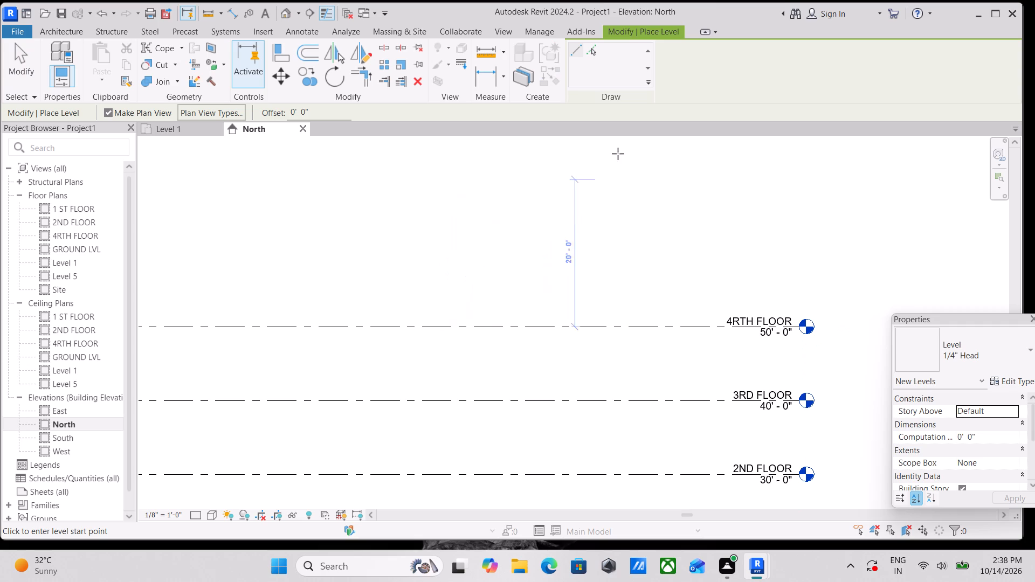
click(597, 52)
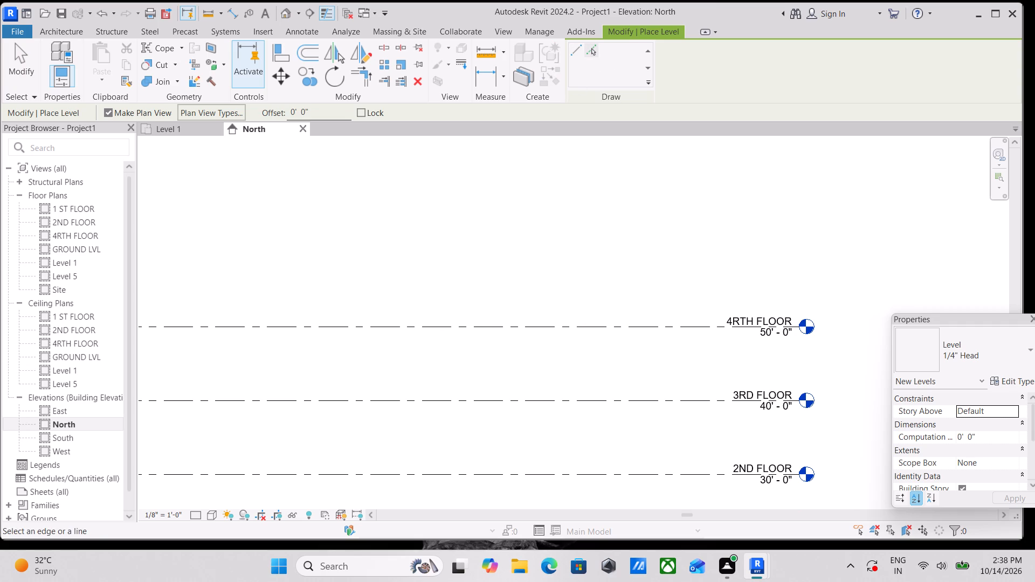
click(314, 116)
drag(297, 115, 290, 115)
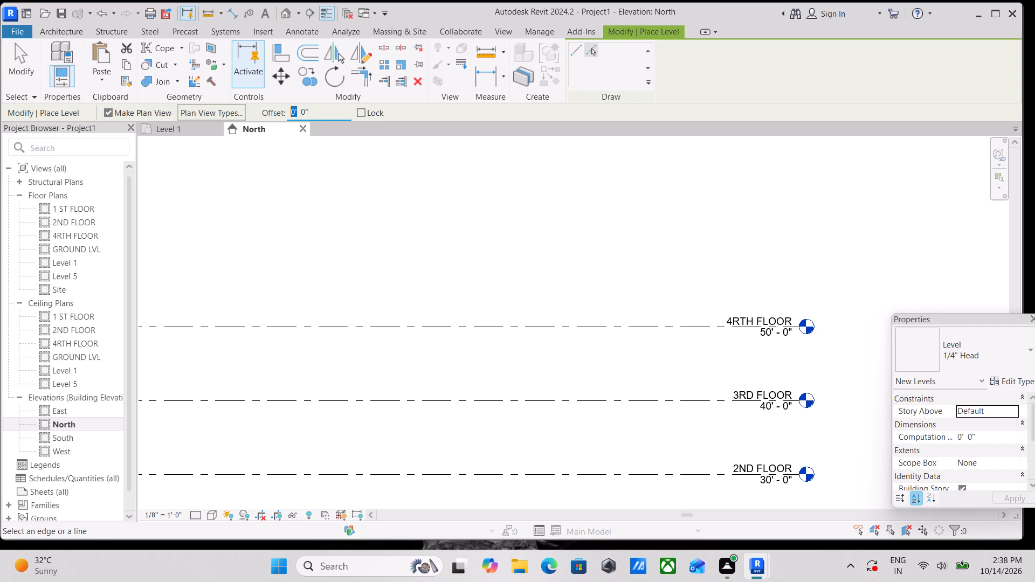
drag(290, 115, 270, 115)
drag(334, 111, 270, 111)
text(7')
click(454, 323)
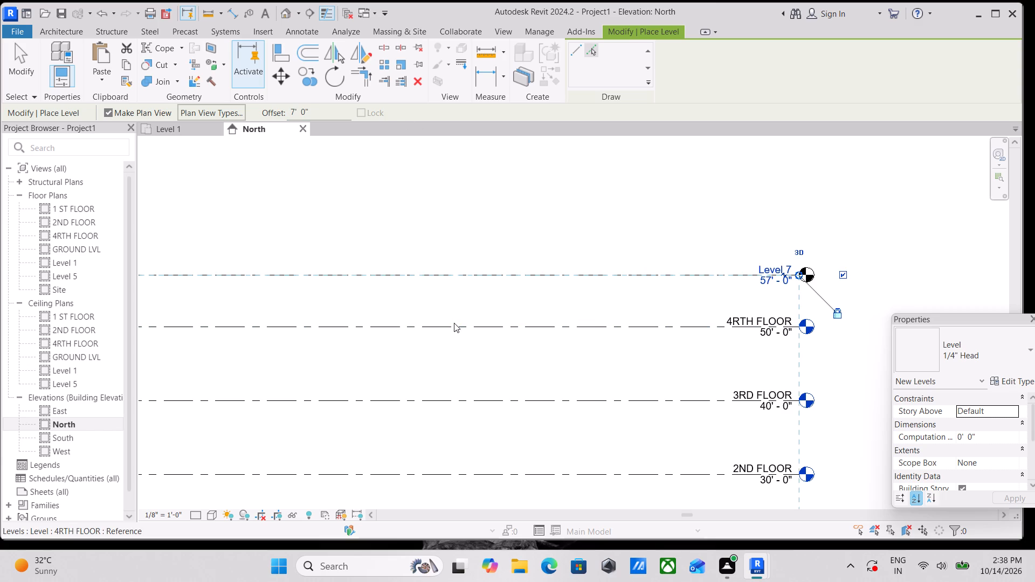
Rename Level 7 as TOP OF THE ROOF.
scroll(799, 255, up, 6)
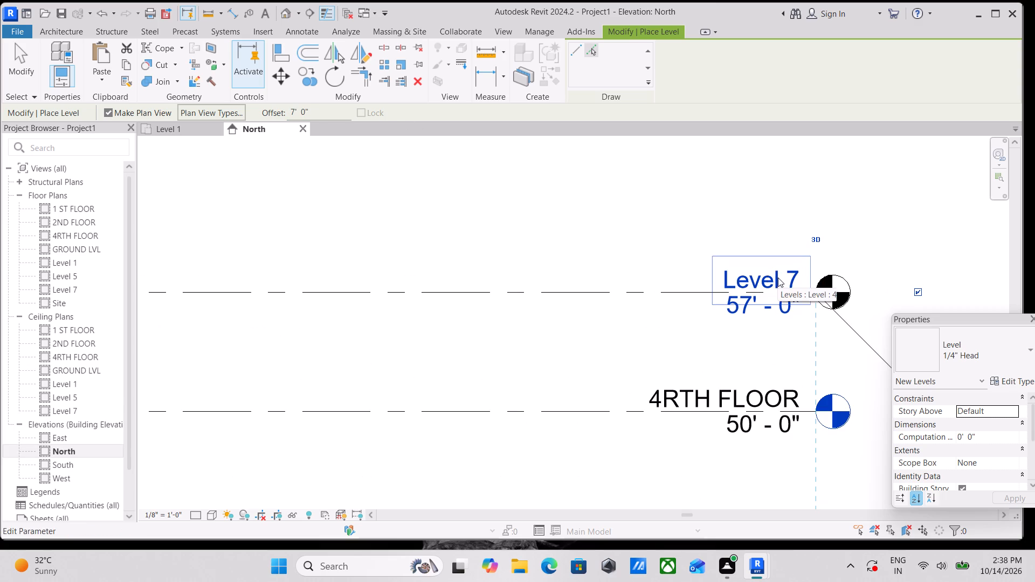
double_click(778, 278)
key(BackSpace)
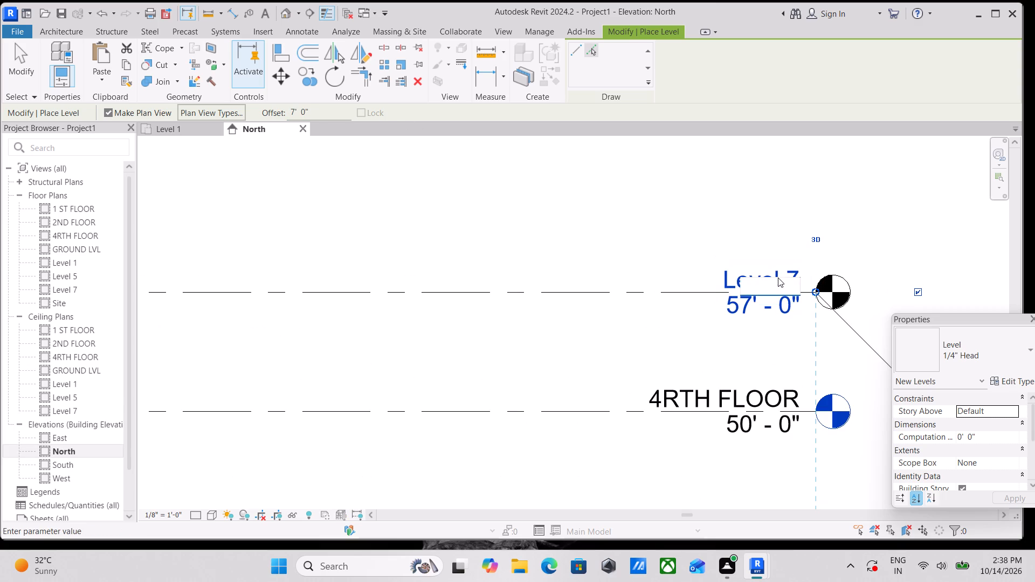
text(TOP OF)
key(space)
text(THE ROOF)
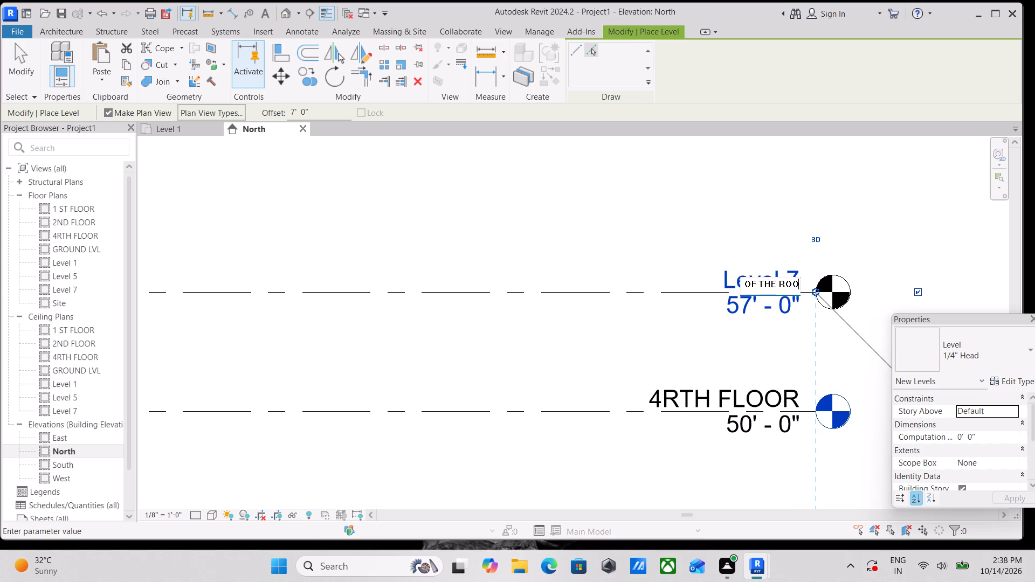
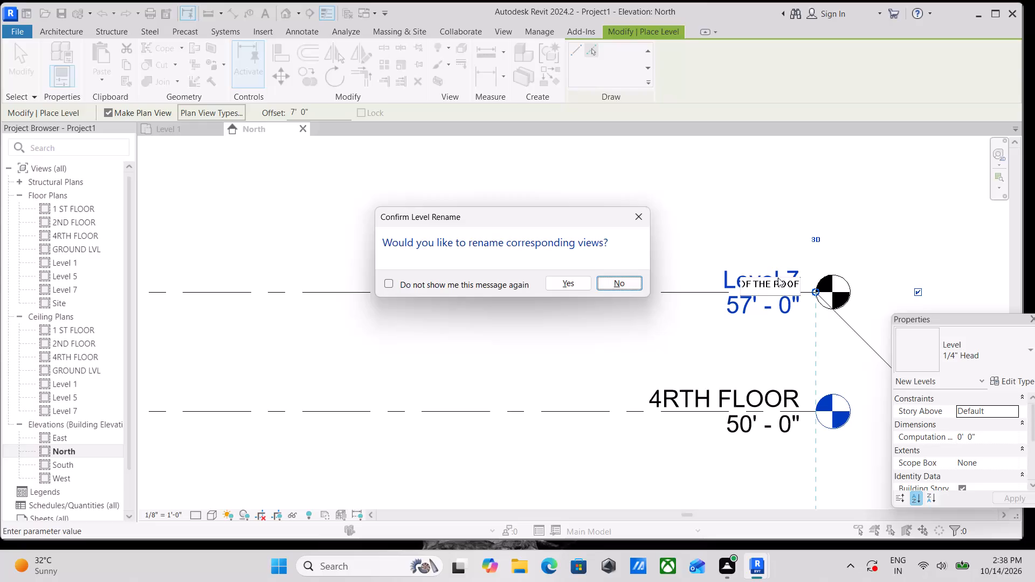
Decline renaming the views that correspond to the TOP OF THE ROOF level.
key(Return)
Examine the level stack from TOP OF THE ROOF down to CELLAR LEVEL in the North elevation, and finish placing levels.
scroll(473, 77, down, 4)
scroll(567, 216, down, 3)
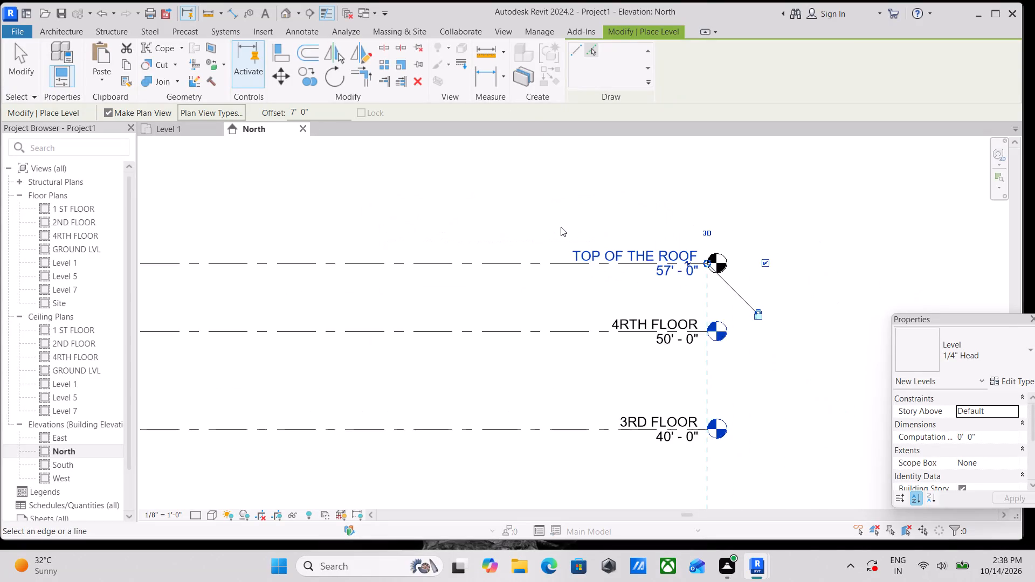
scroll(561, 227, down, 4)
middle_drag(580, 206, 637, 161)
scroll(661, 145, up, 1)
scroll(652, 178, down, 3)
scroll(608, 235, up, 1)
scroll(597, 252, down, 2)
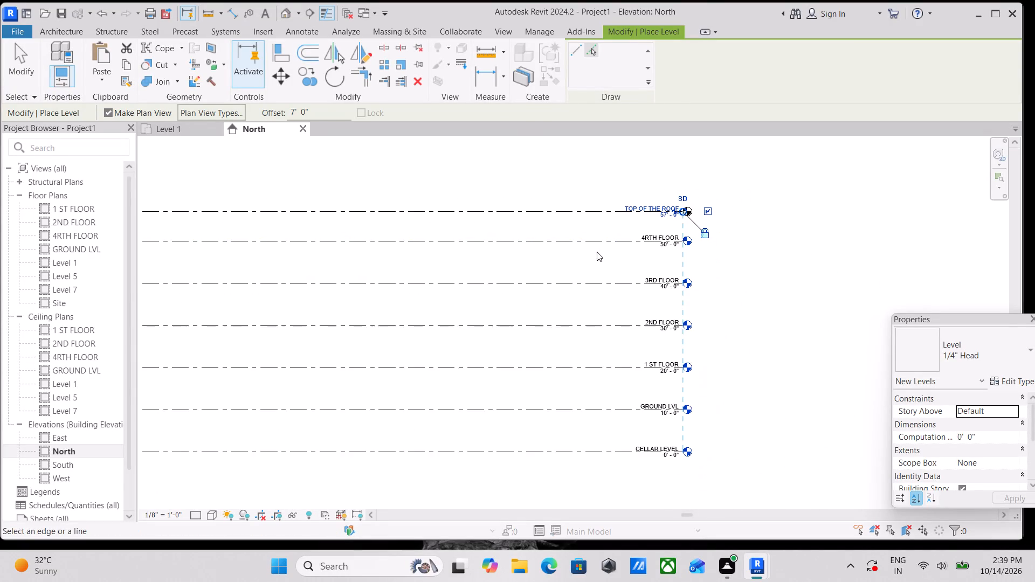
middle_drag(597, 252, 628, 200)
scroll(382, 212, up, 2)
scroll(362, 228, down, 1)
middle_drag(362, 228, 445, 171)
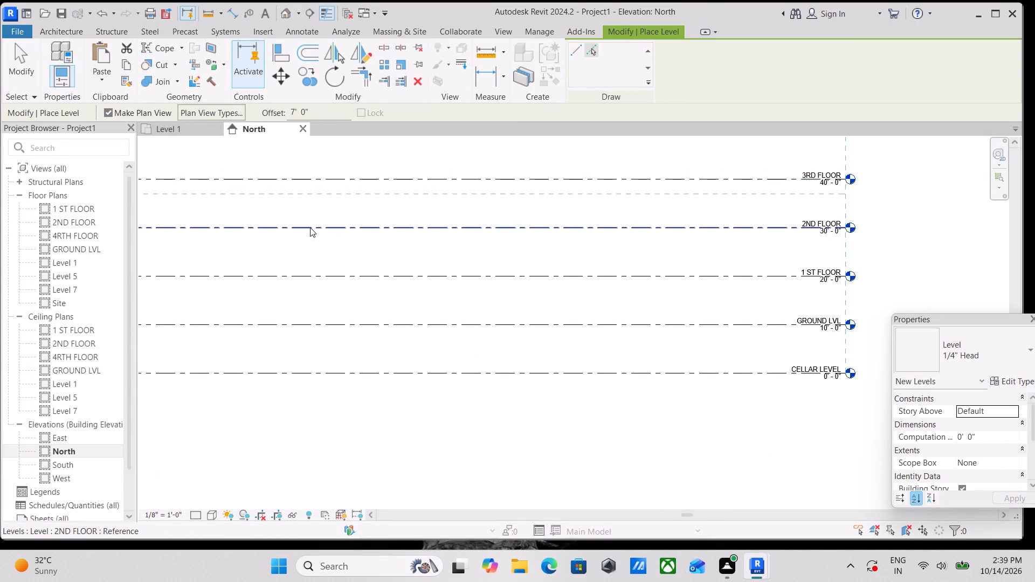
scroll(313, 221, up, 2)
scroll(339, 204, down, 1)
middle_drag(342, 203, 456, 181)
scroll(469, 198, down, 1)
middle_drag(468, 199, 573, 172)
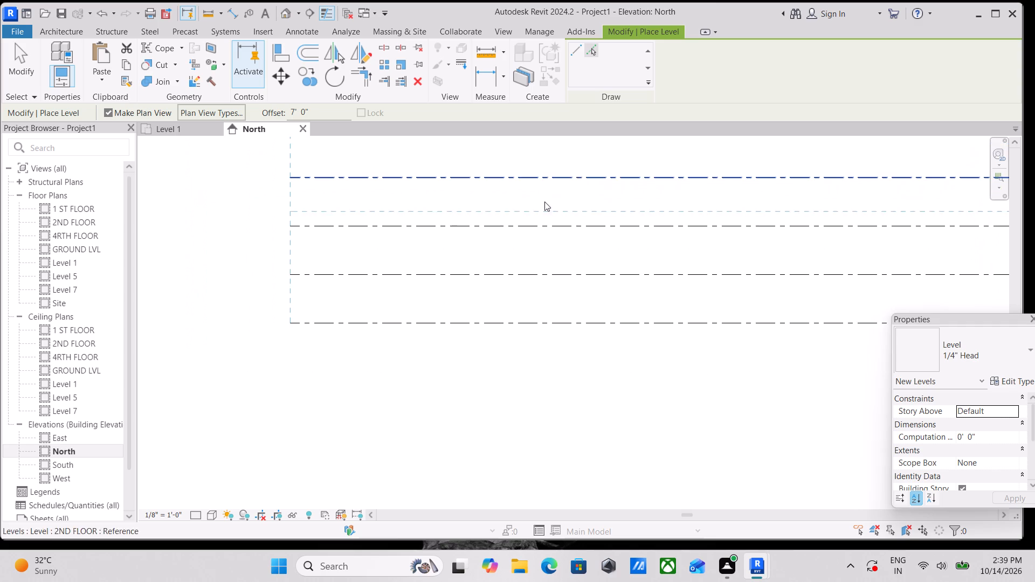
scroll(441, 259, up, 2)
scroll(479, 236, down, 1)
middle_drag(479, 236, 448, 272)
scroll(469, 259, up, 2)
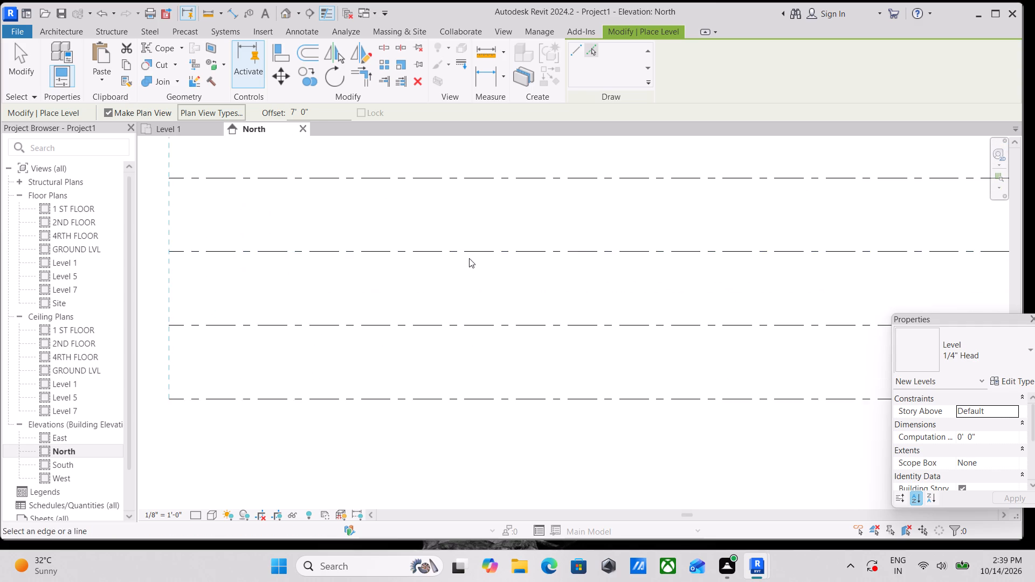
scroll(469, 258, down, 2)
middle_drag(468, 259, 421, 270)
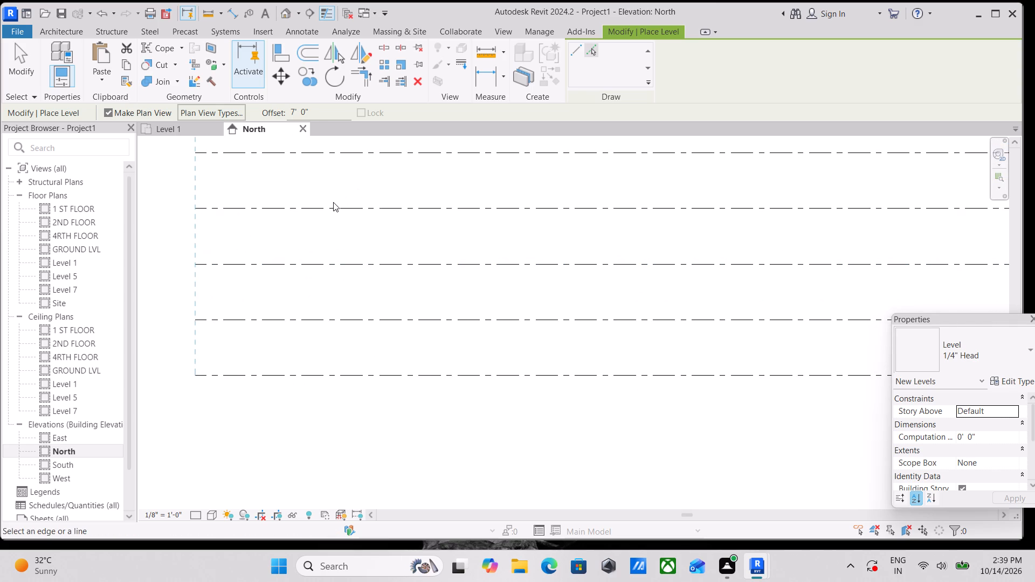
key(Escape)
key(Escape)
Compare the level names in the North elevation with the floor plan views listed in the project.
scroll(341, 198, down, 2)
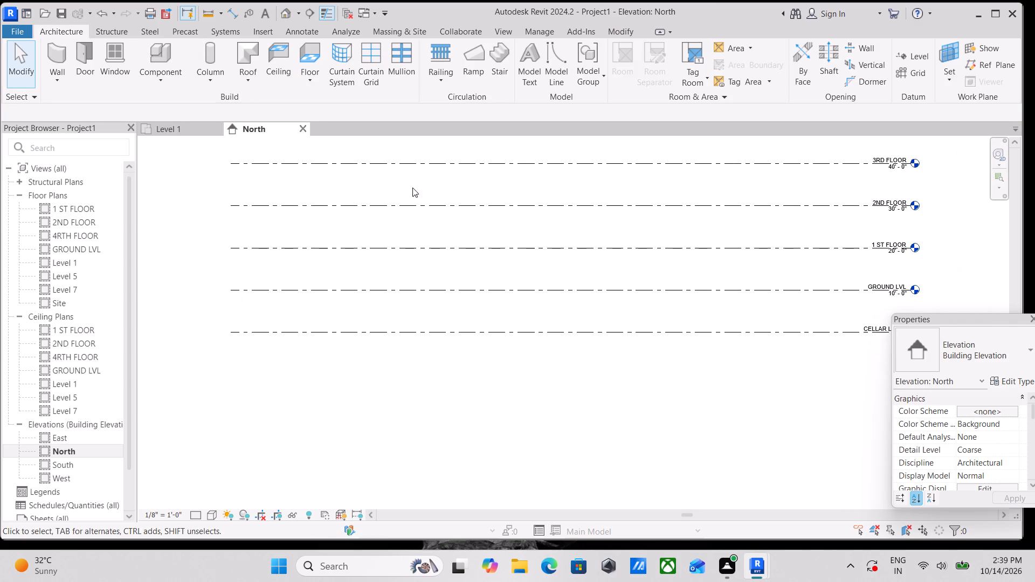
scroll(470, 174, down, 1)
middle_drag(470, 174, 418, 250)
scroll(264, 413, up, 3)
scroll(312, 355, up, 2)
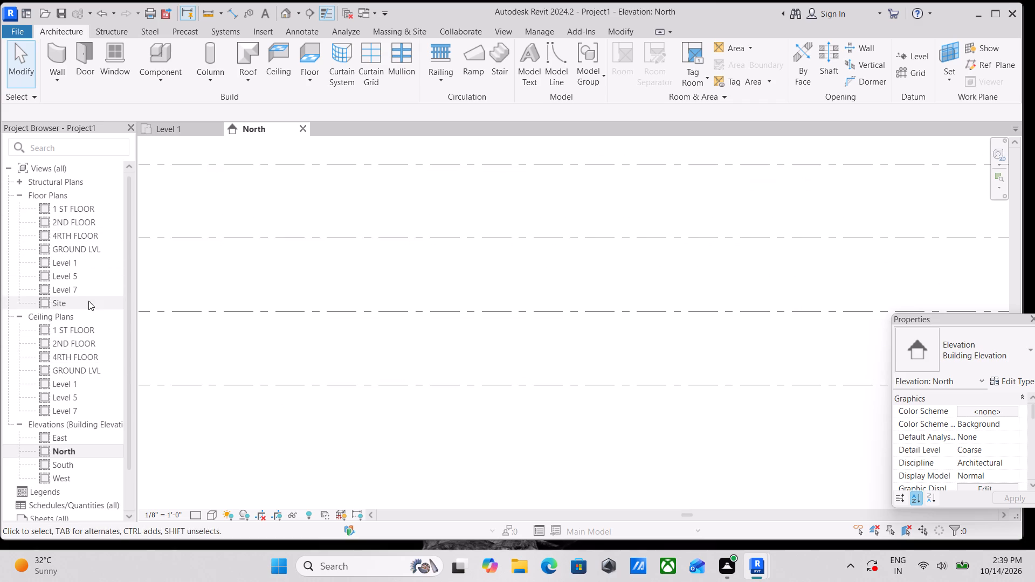
scroll(246, 276, down, 1)
middle_drag(245, 278, 201, 340)
scroll(211, 331, down, 1)
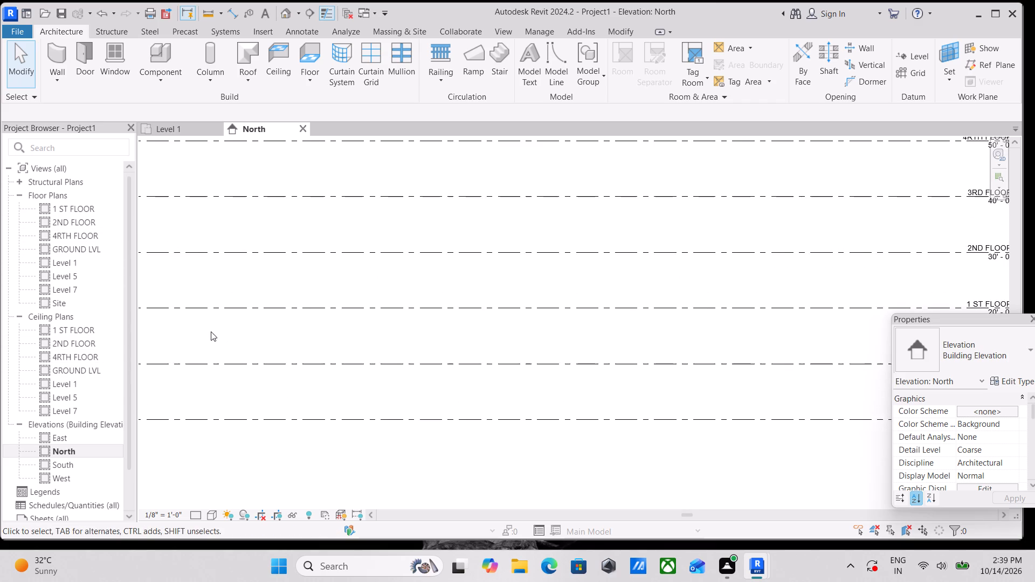
middle_drag(211, 332, 189, 365)
scroll(221, 333, down, 1)
scroll(280, 324, down, 1)
middle_drag(280, 324, 257, 284)
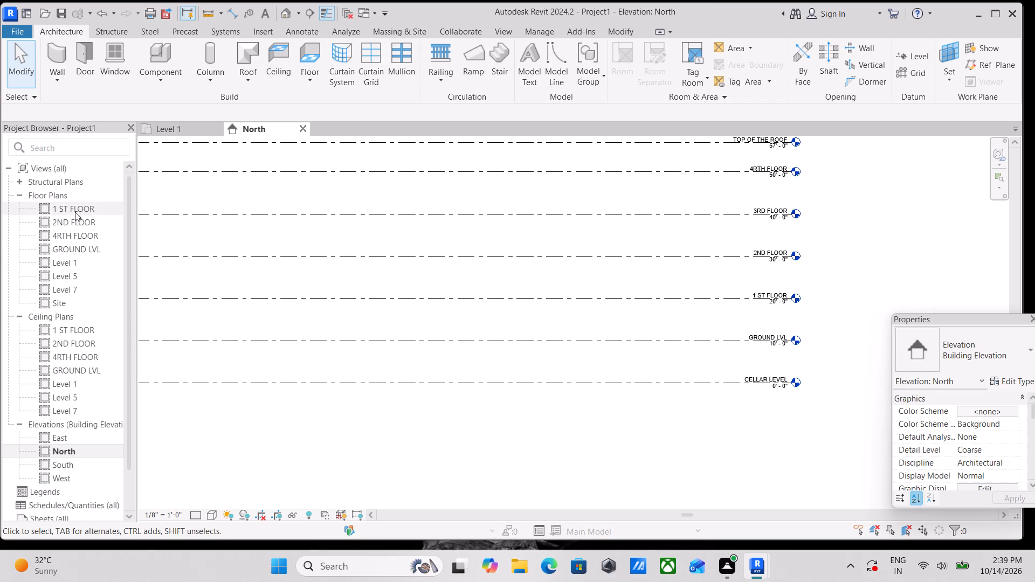
scroll(72, 216, up, 1)
click(16, 193)
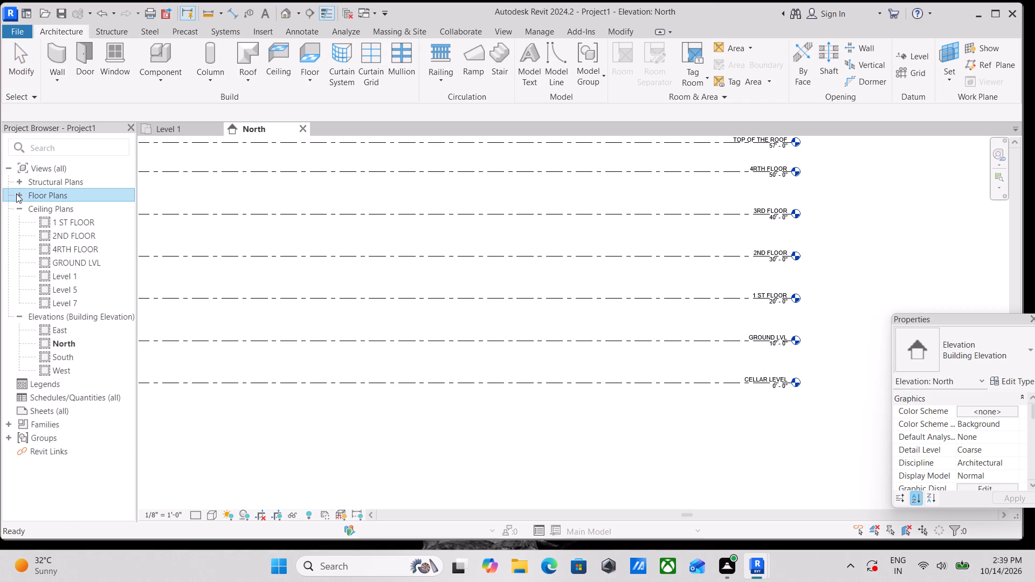
click(16, 193)
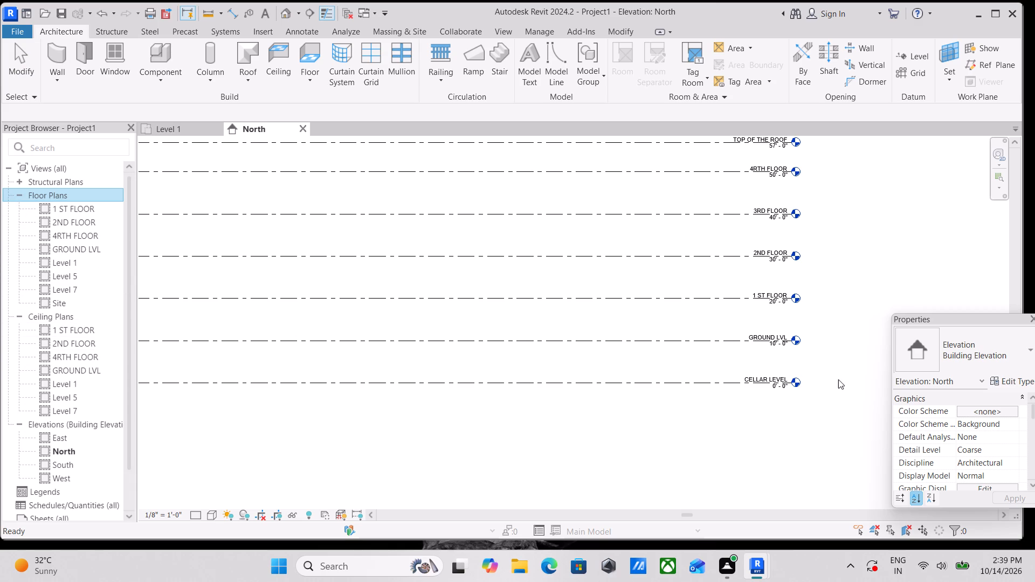
scroll(0, 177, up, 1)
scroll(182, 188, up, 1)
scroll(68, 252, down, 3)
scroll(66, 265, up, 9)
scroll(61, 217, down, 3)
scroll(57, 227, up, 3)
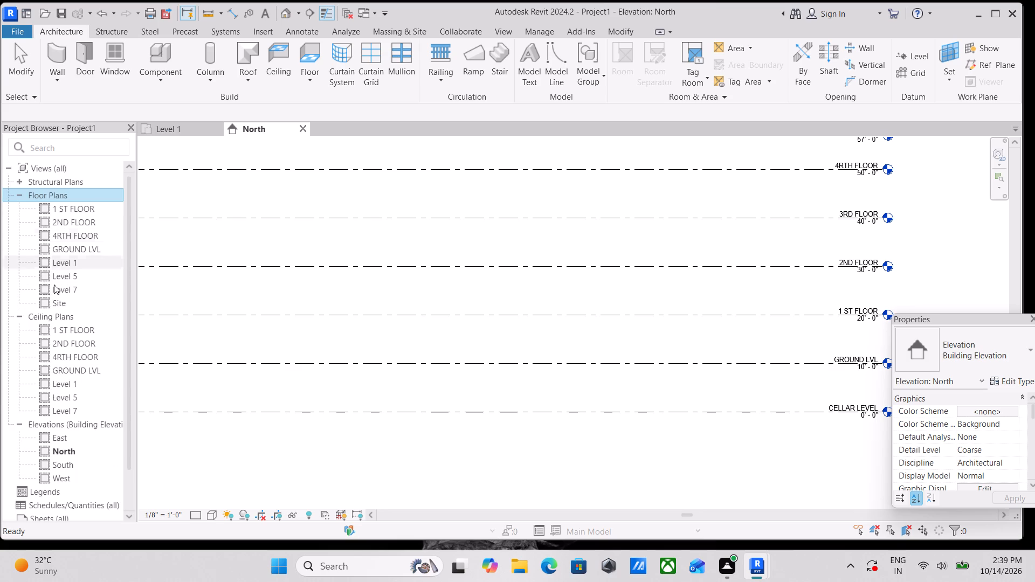
Check the Level 1 and 1 ST FLOOR floor plan views, returning to Level 1.
double_click(59, 264)
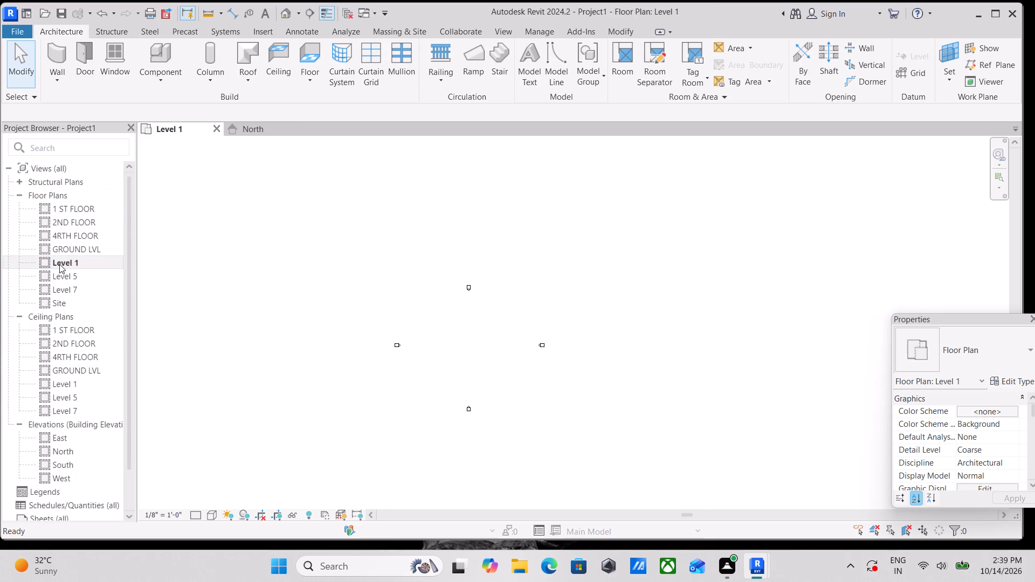
double_click(59, 206)
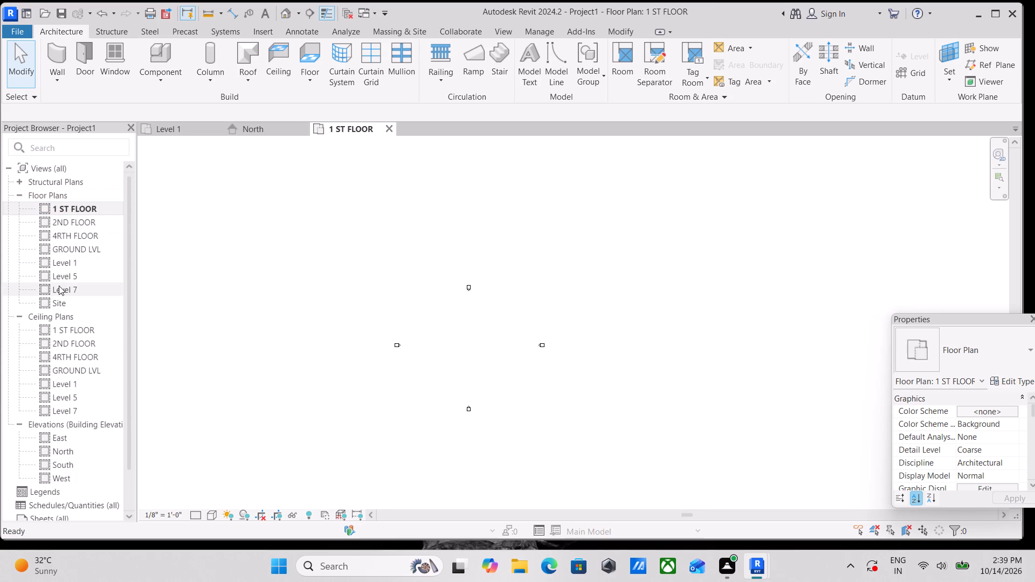
click(58, 265)
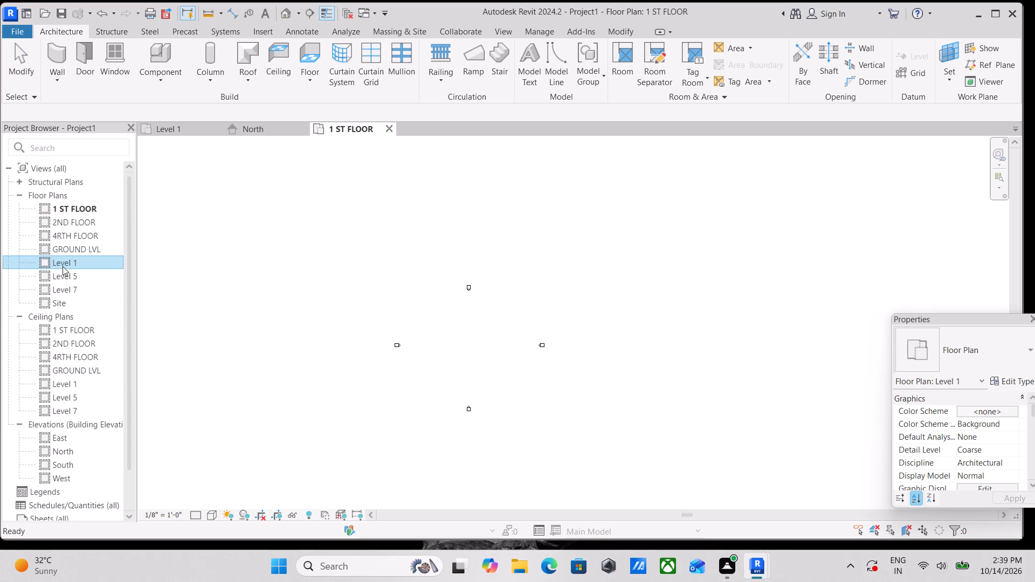
click(182, 123)
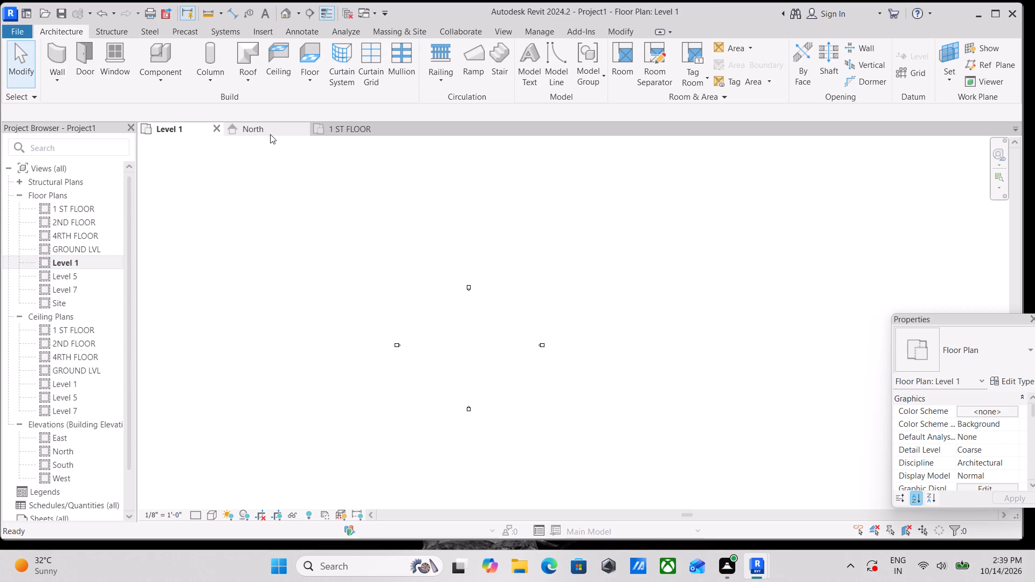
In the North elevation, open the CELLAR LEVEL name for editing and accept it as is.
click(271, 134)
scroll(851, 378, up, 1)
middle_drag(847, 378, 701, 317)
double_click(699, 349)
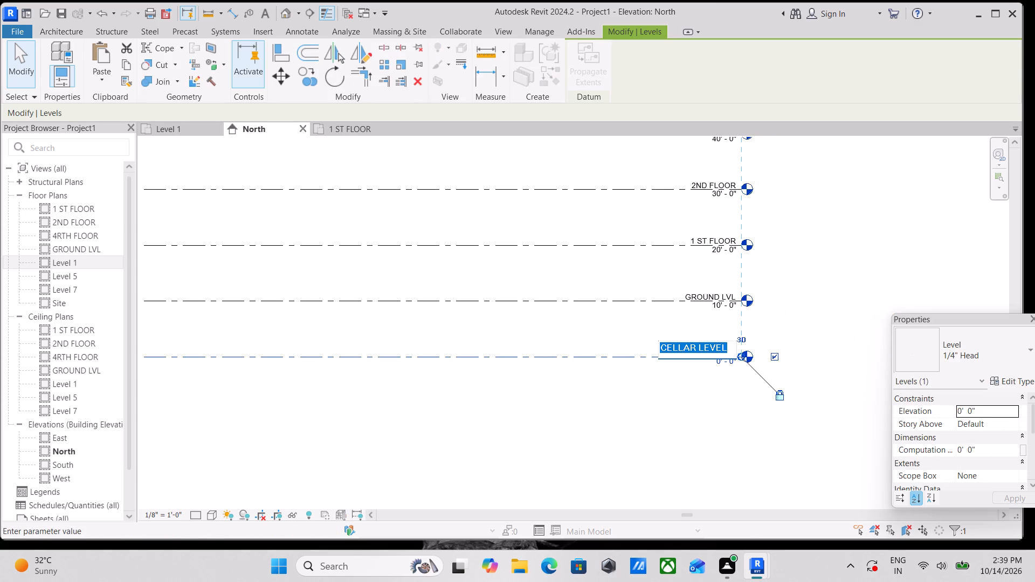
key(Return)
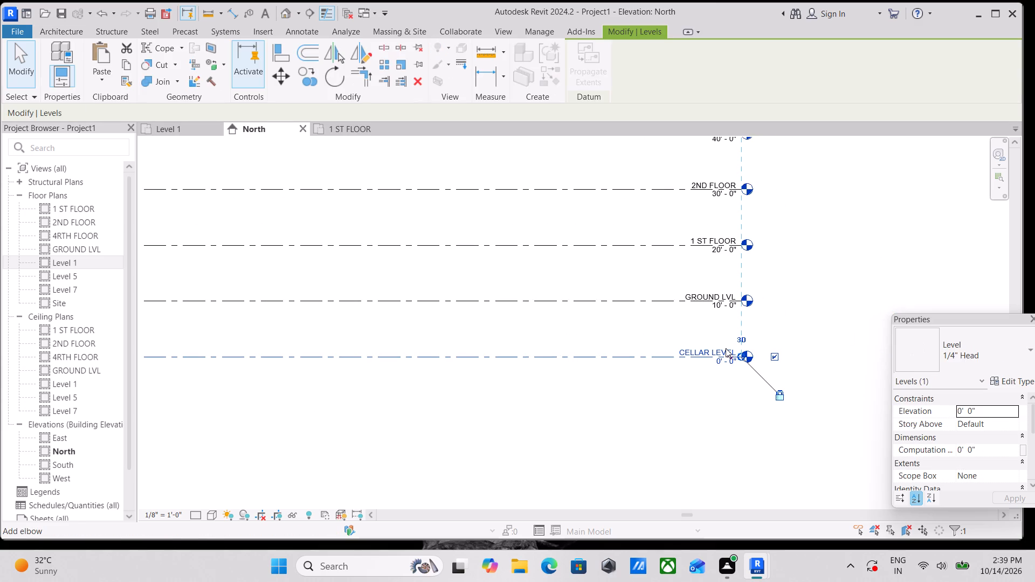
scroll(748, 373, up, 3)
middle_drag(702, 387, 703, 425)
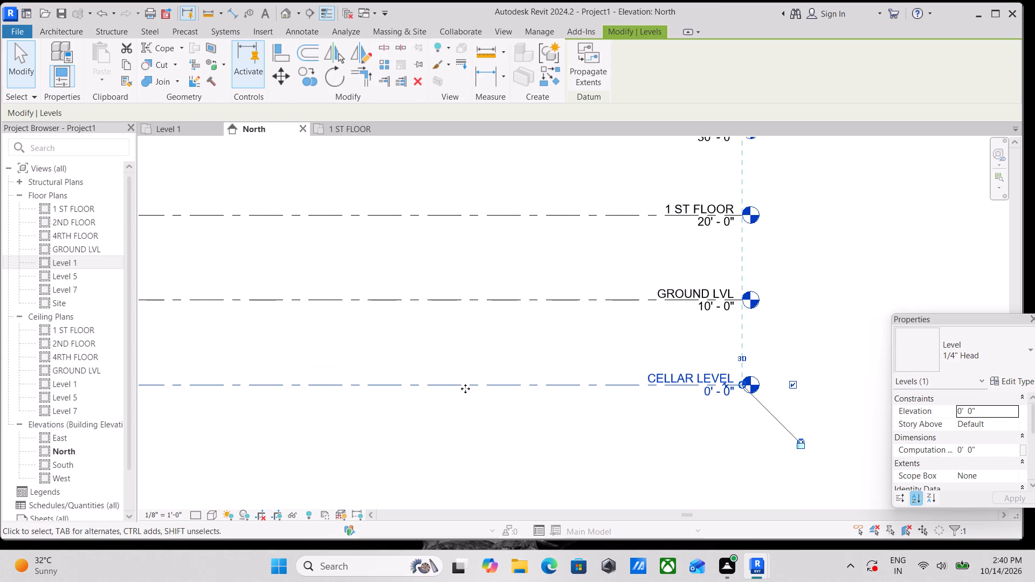
Extend the aligned level lines farther outward at their level-head end in the North elevation.
scroll(779, 373, up, 2)
scroll(688, 397, up, 2)
scroll(765, 372, down, 6)
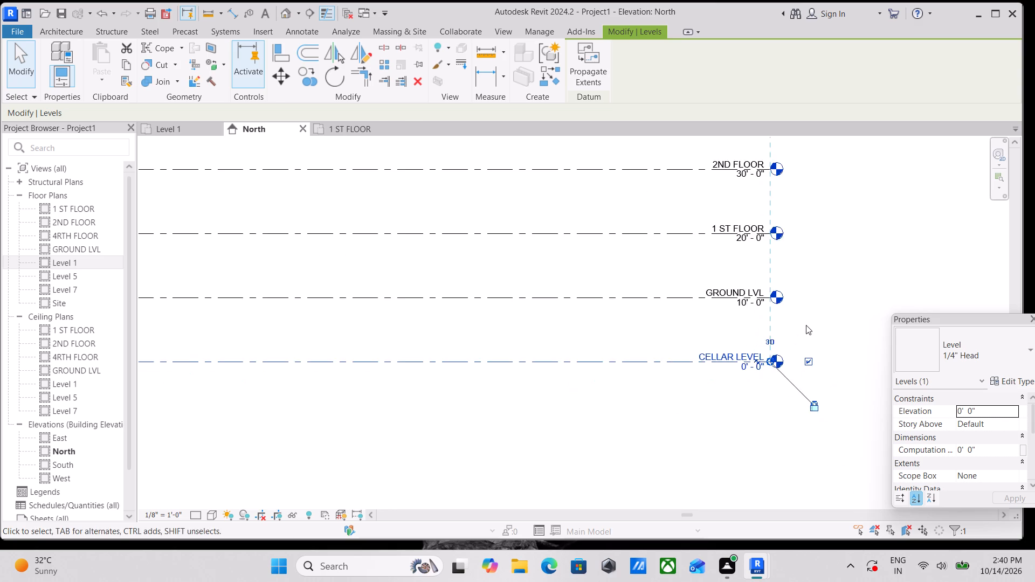
middle_drag(806, 325, 667, 373)
scroll(626, 386, up, 5)
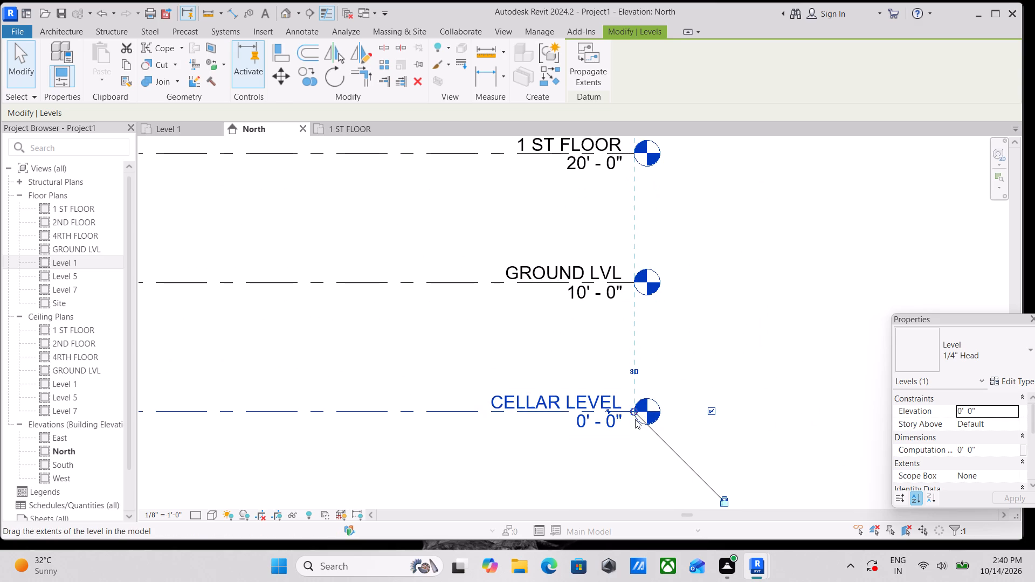
drag(631, 410, 782, 400)
scroll(783, 399, down, 1)
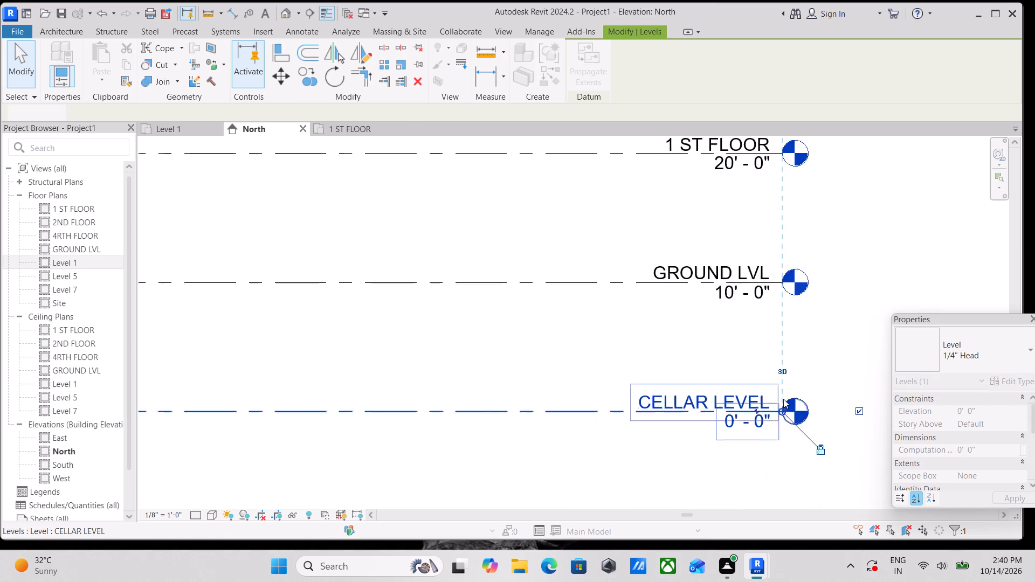
scroll(783, 399, down, 2)
middle_drag(783, 399, 621, 397)
drag(618, 405, 701, 403)
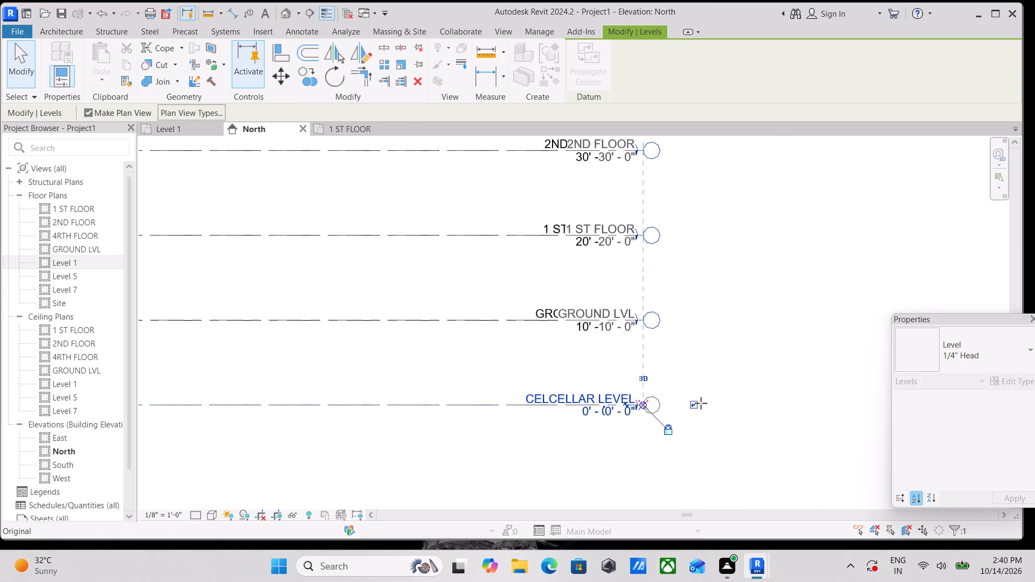
drag(701, 403, 876, 386)
scroll(860, 390, down, 1)
scroll(711, 410, down, 3)
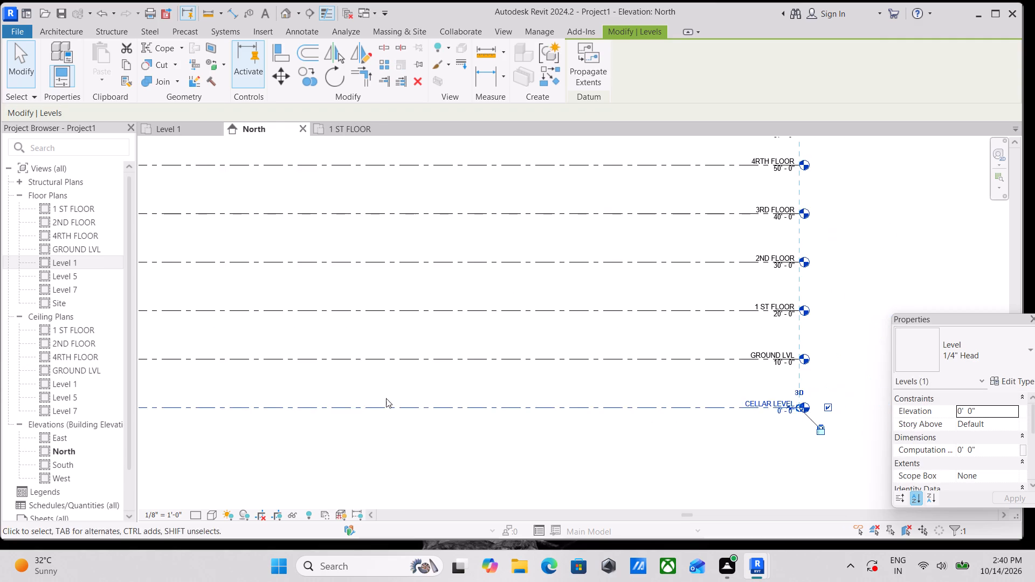
scroll(387, 398, down, 1)
middle_drag(389, 398, 595, 391)
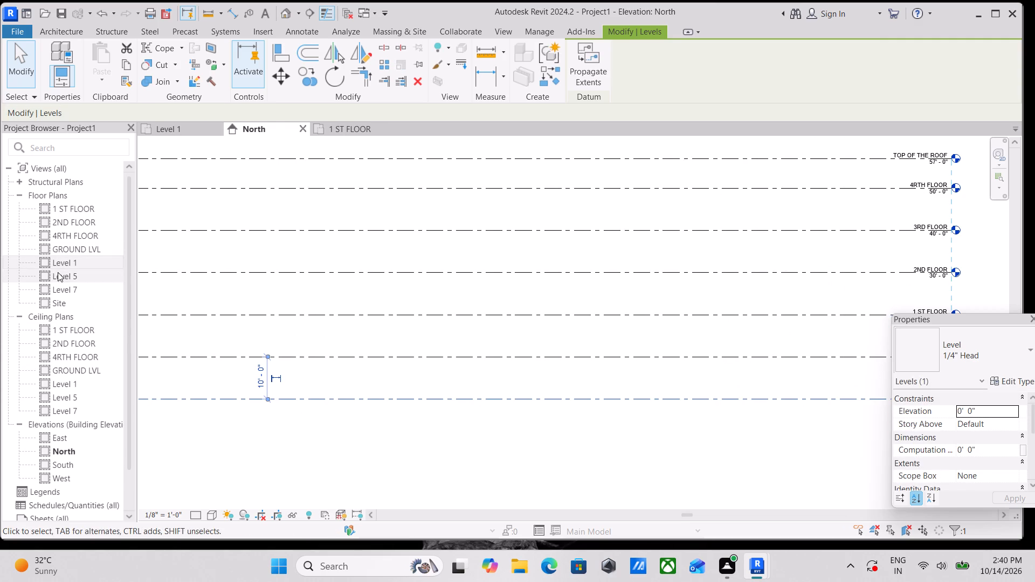
Rename the Level 1 floor plan view as CELLAR LEVEL.
right_click(65, 261)
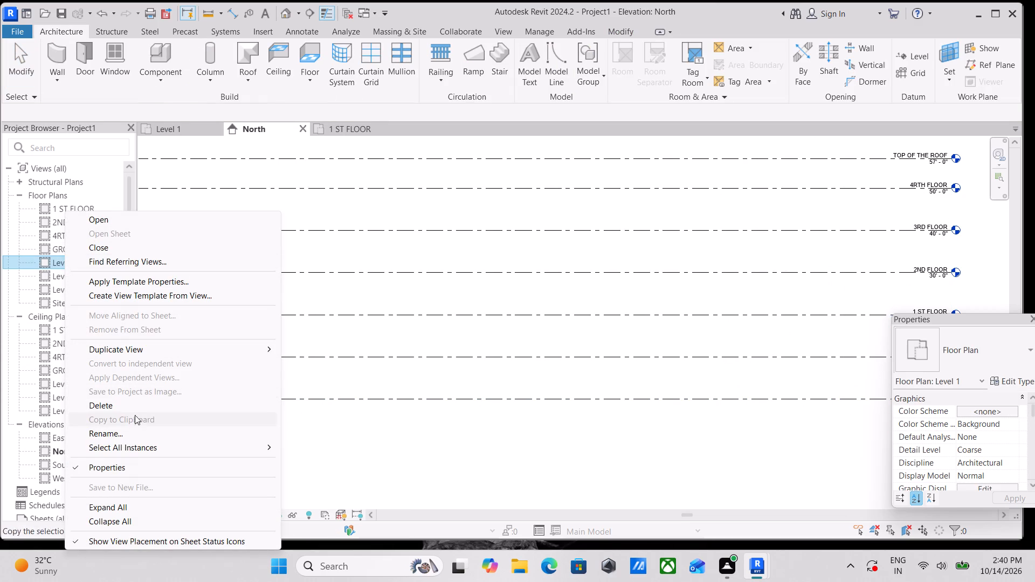
click(129, 437)
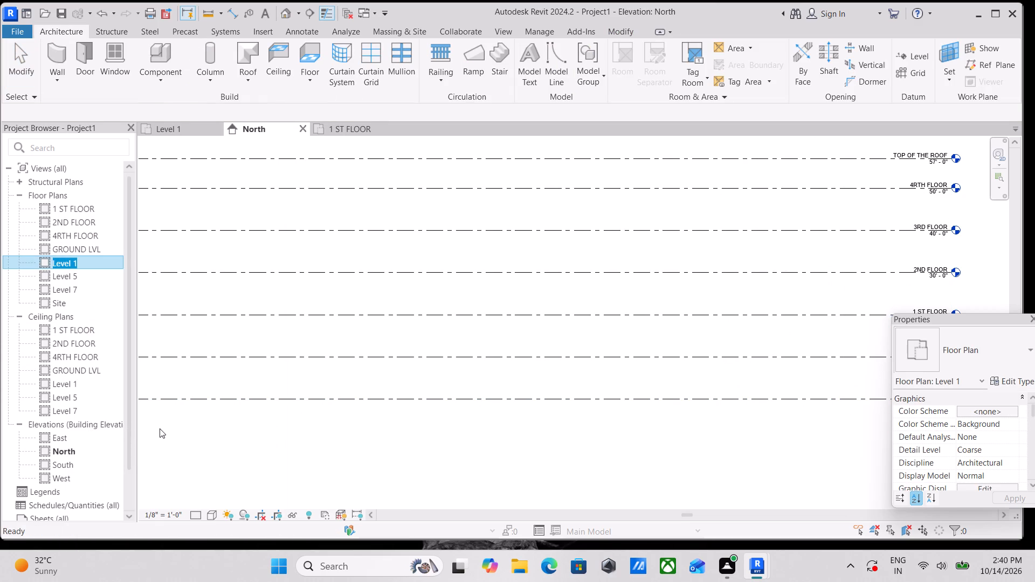
key(BackSpace)
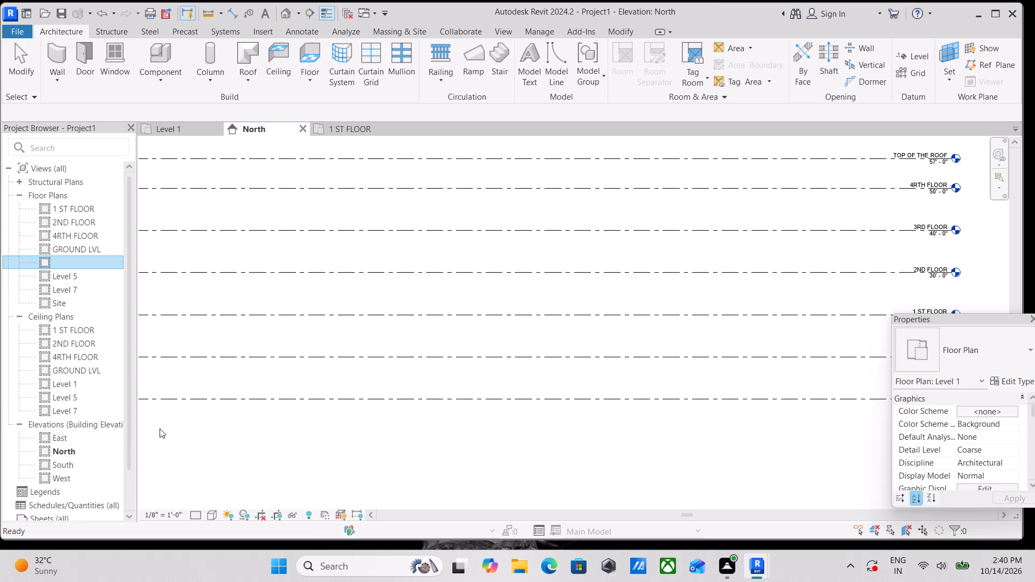
text(CE)
text(LL)
text(AR L)
key(e)
text(VEL)
key(Return)
Review the complete set of named levels in the North elevation.
scroll(296, 305, down, 1)
scroll(405, 257, down, 3)
scroll(710, 238, up, 3)
scroll(659, 257, up, 1)
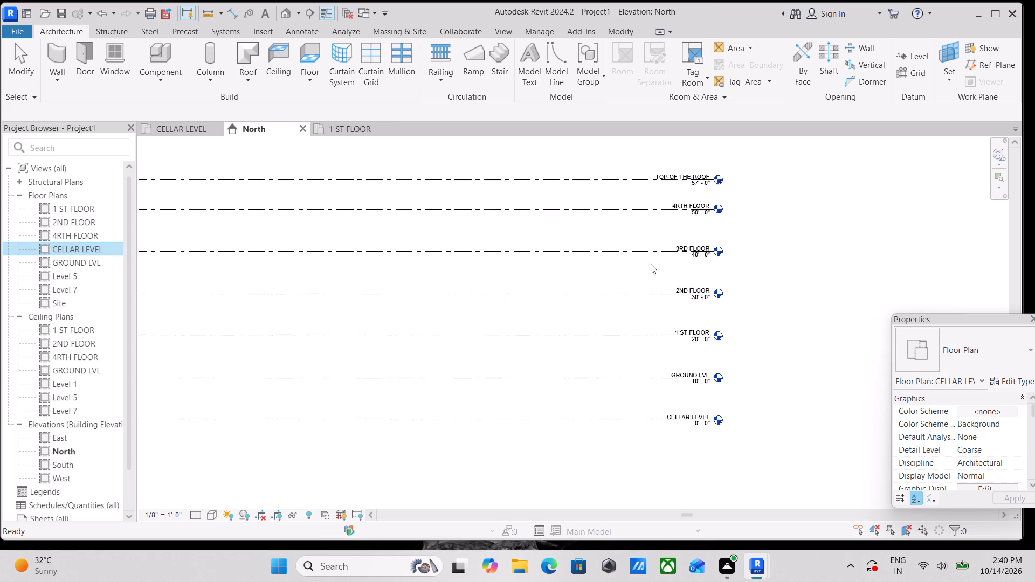
scroll(651, 264, up, 1)
scroll(620, 288, down, 1)
middle_drag(625, 273, 728, 218)
scroll(584, 258, down, 1)
middle_drag(595, 245, 667, 200)
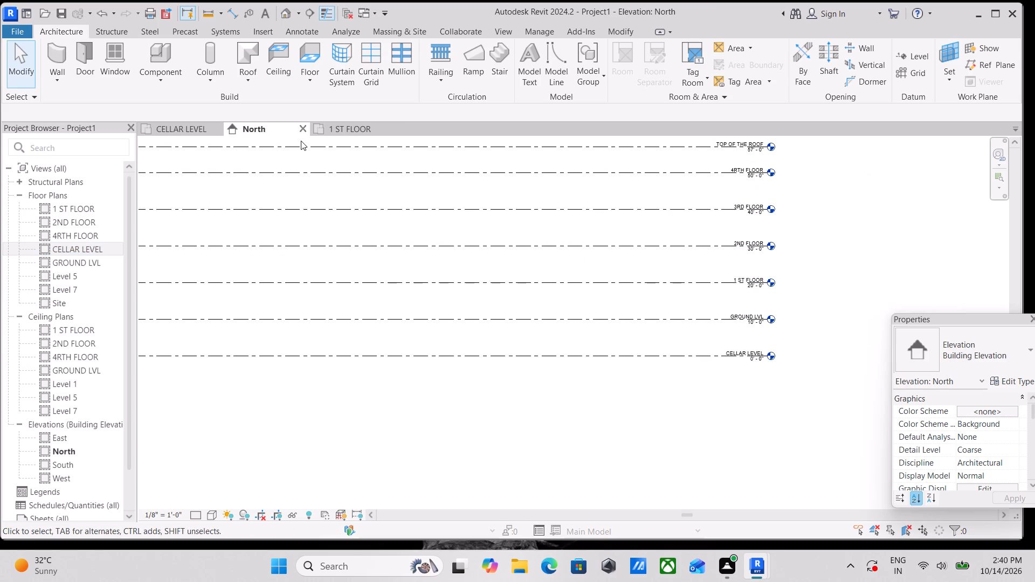
Switch to the CELLAR LEVEL floor plan view.
click(183, 131)
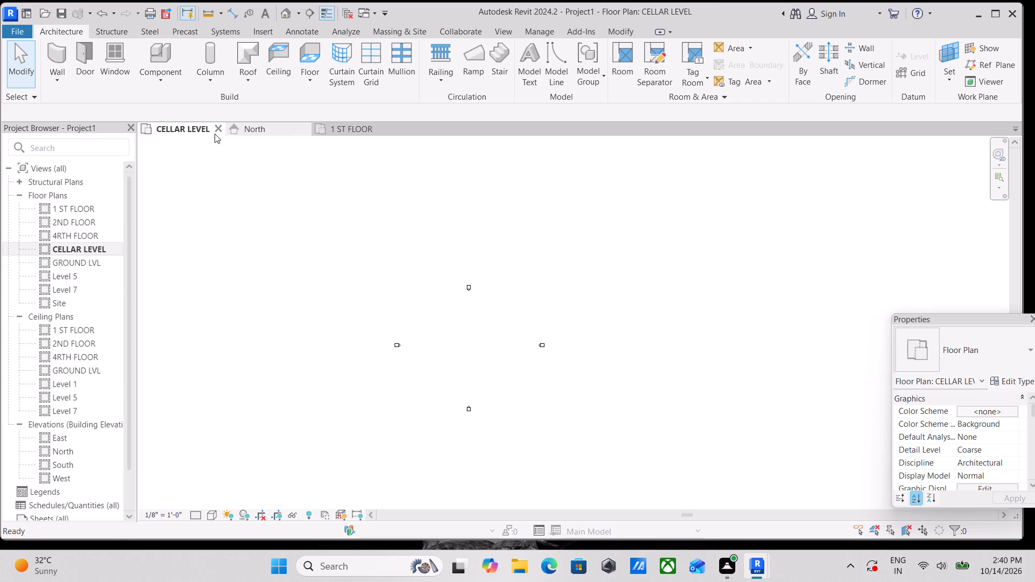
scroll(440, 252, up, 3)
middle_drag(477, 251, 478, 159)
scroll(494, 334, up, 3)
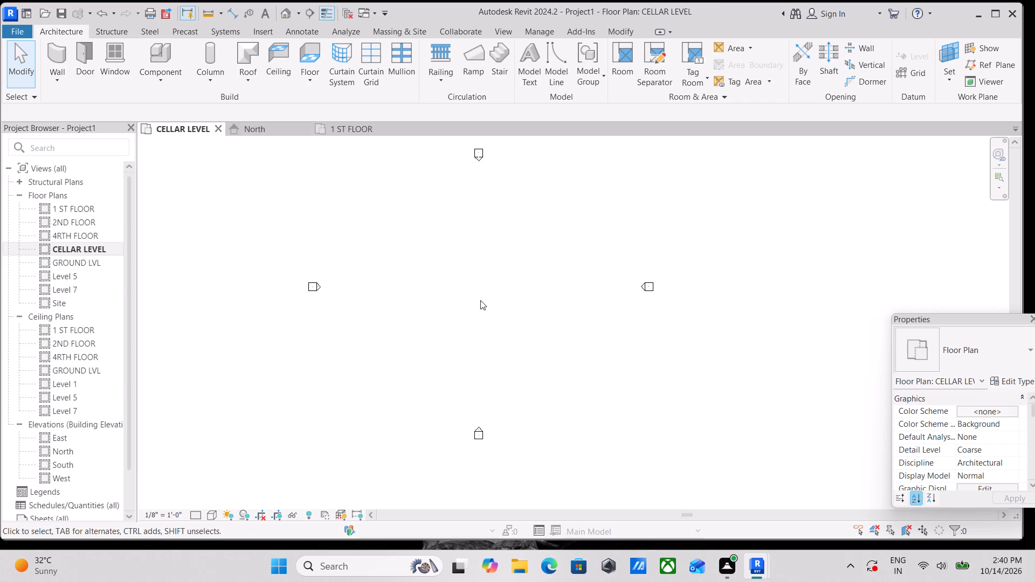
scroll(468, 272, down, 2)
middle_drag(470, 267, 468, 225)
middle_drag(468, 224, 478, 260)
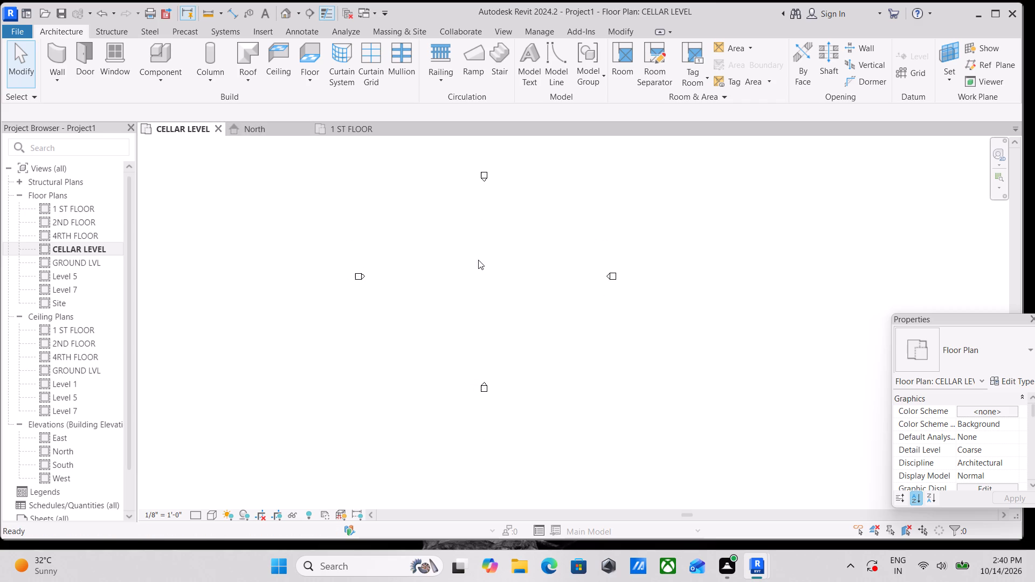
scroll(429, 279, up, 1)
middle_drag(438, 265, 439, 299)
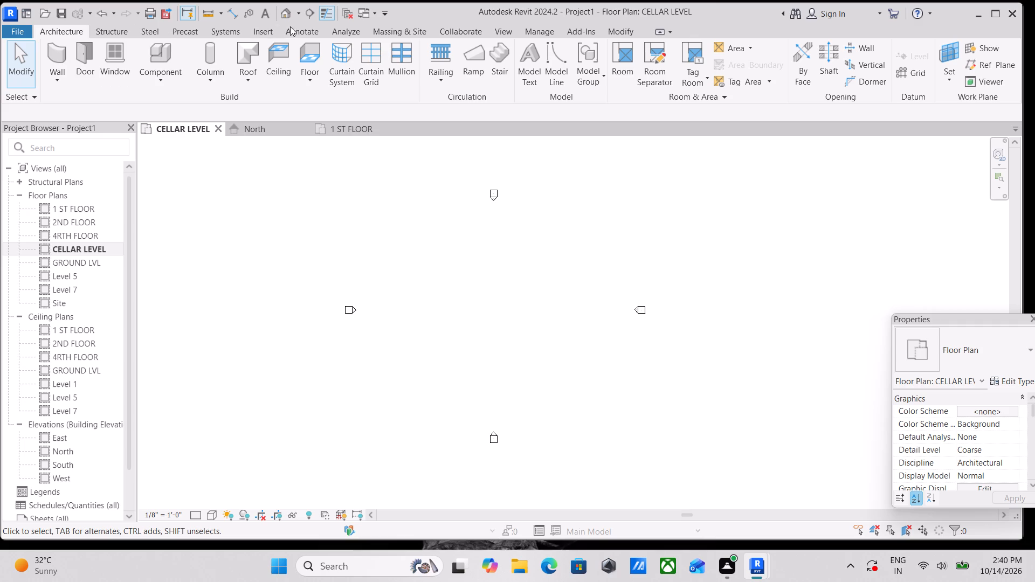
Link the CAD file AUTOCAD INTERNSHIP PROJECT G+4 BUILDING FLOOR PLAN.dwg from Downloads at CELLAR LEVEL, positioned Auto - Center to Center.
click(265, 30)
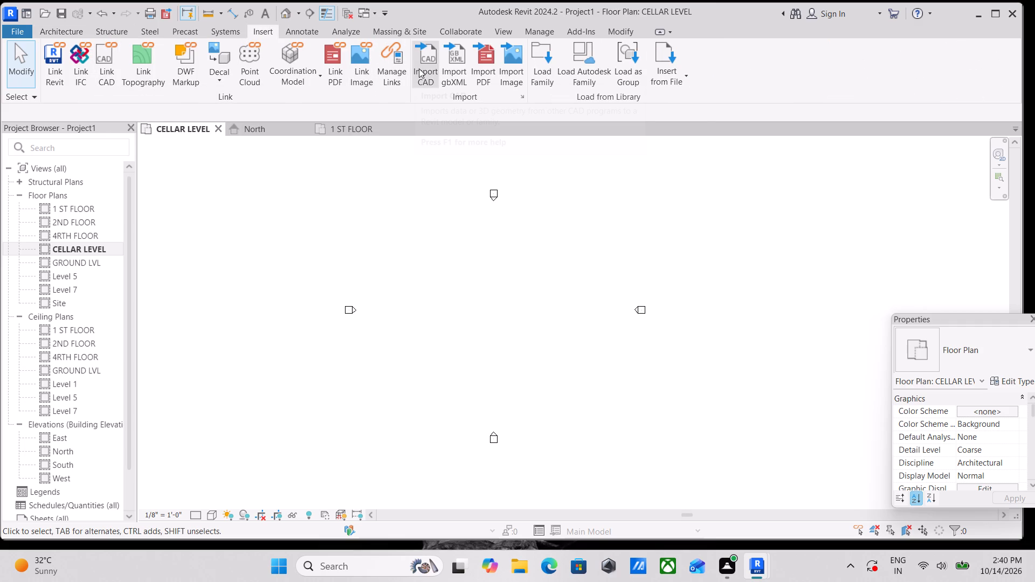
click(106, 71)
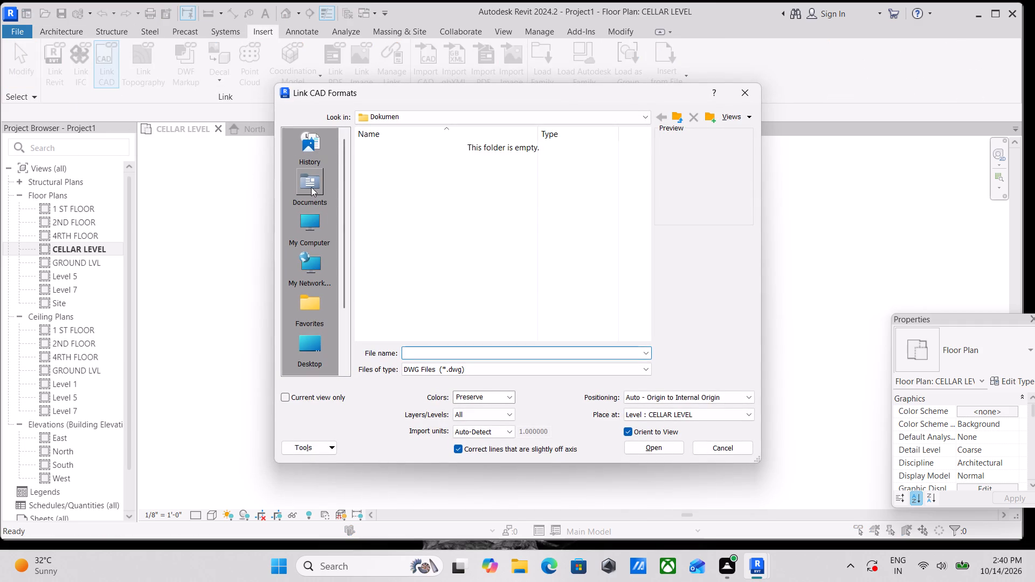
click(322, 143)
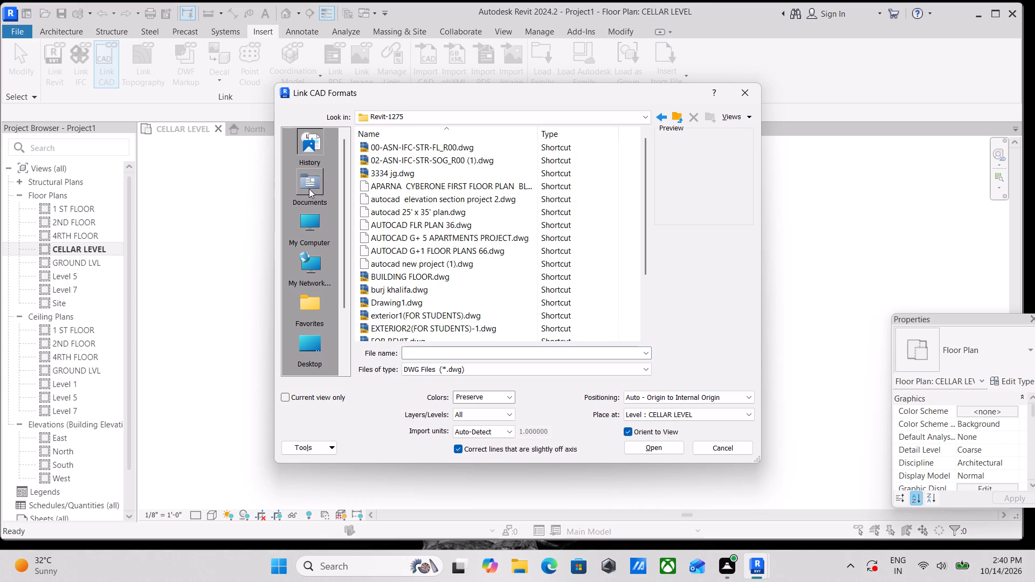
click(308, 188)
scroll(330, 188, down, 1)
scroll(412, 226, down, 1)
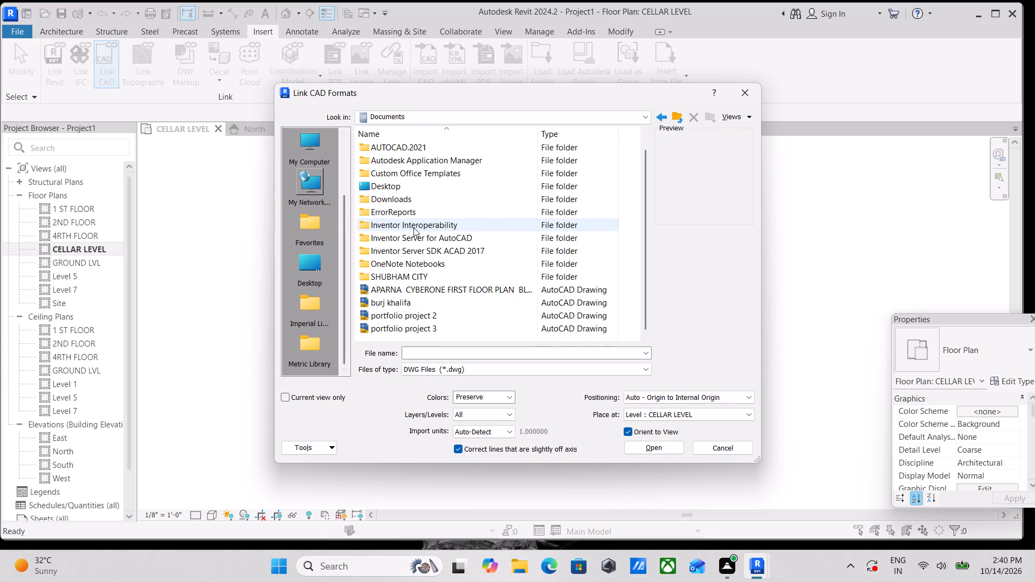
scroll(413, 227, down, 5)
click(307, 219)
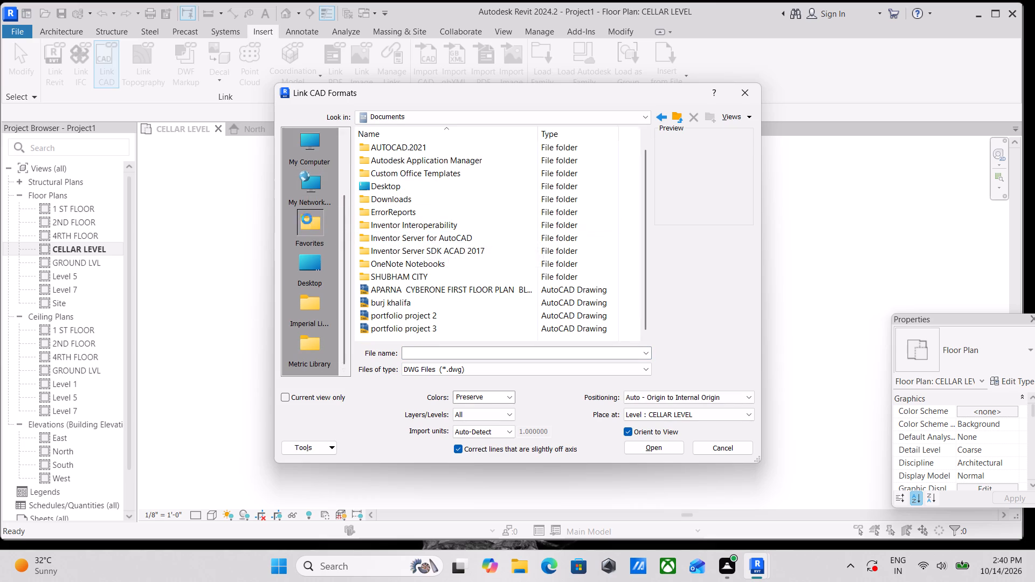
double_click(314, 262)
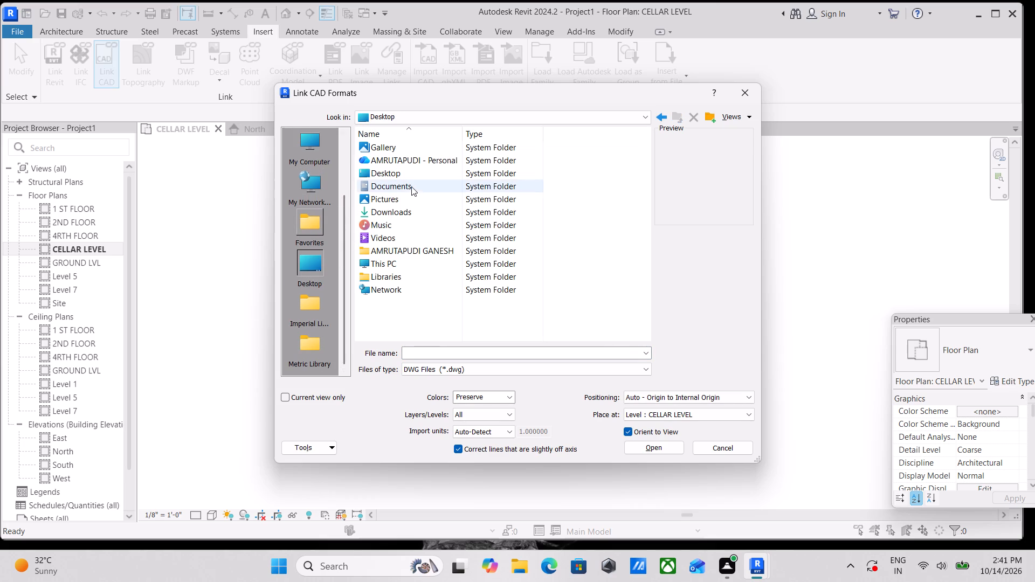
double_click(385, 213)
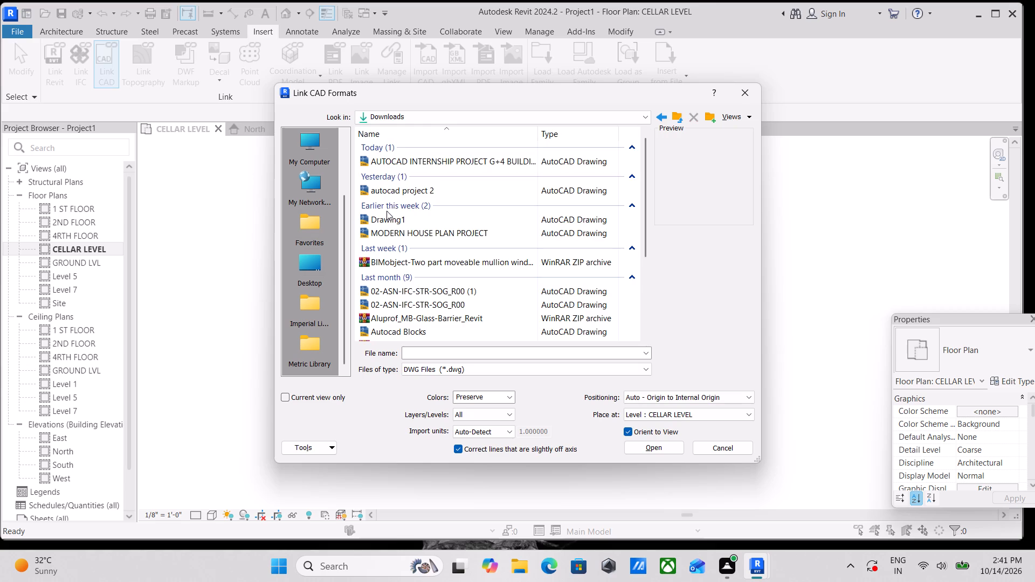
click(410, 164)
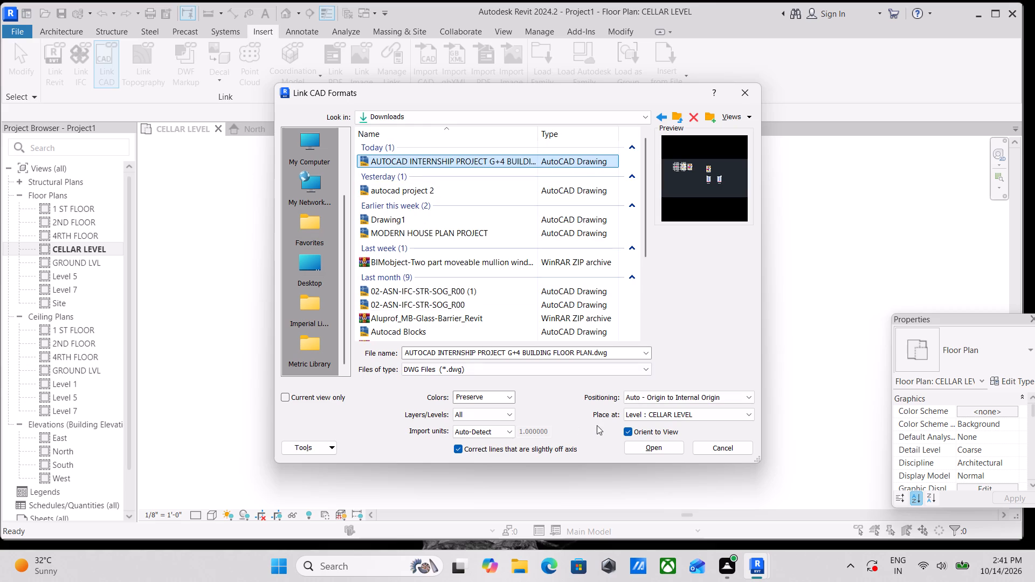
click(728, 398)
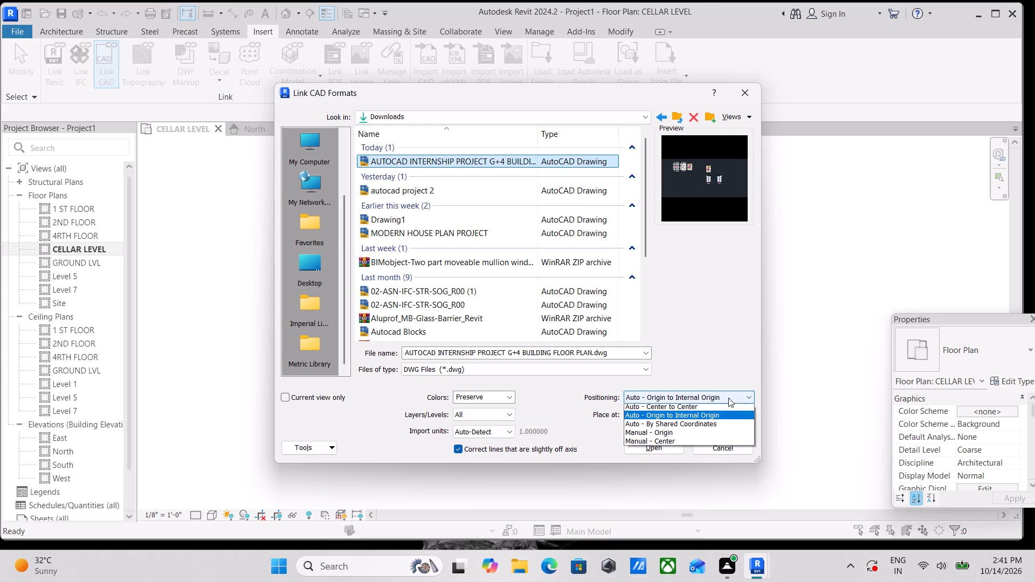
click(728, 398)
click(728, 398)
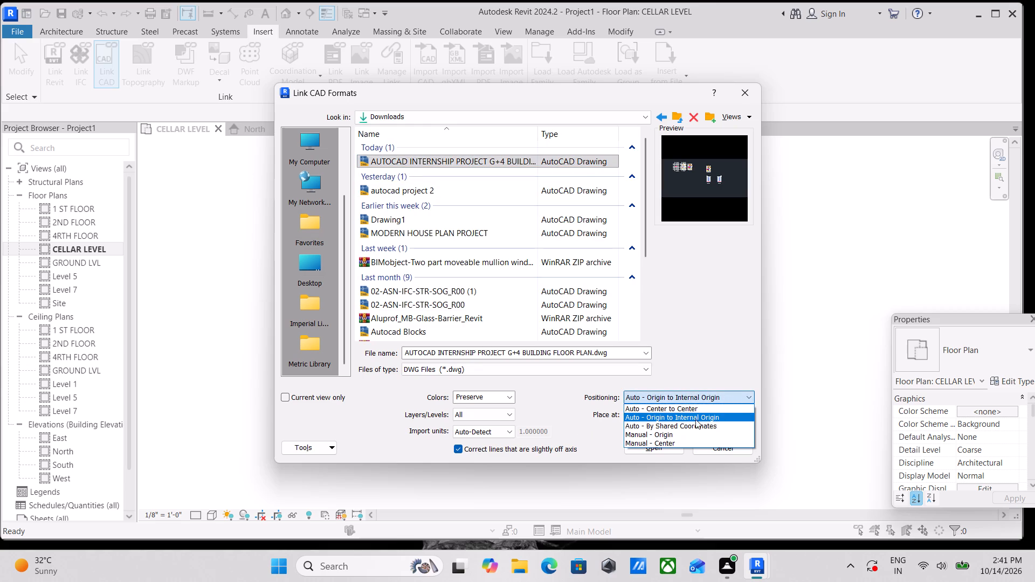
click(691, 408)
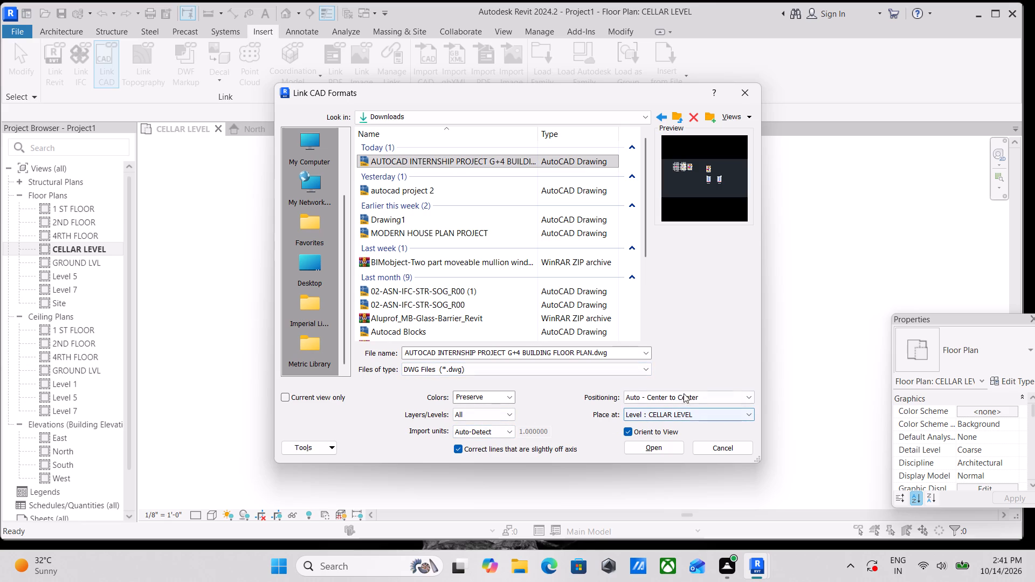
click(665, 445)
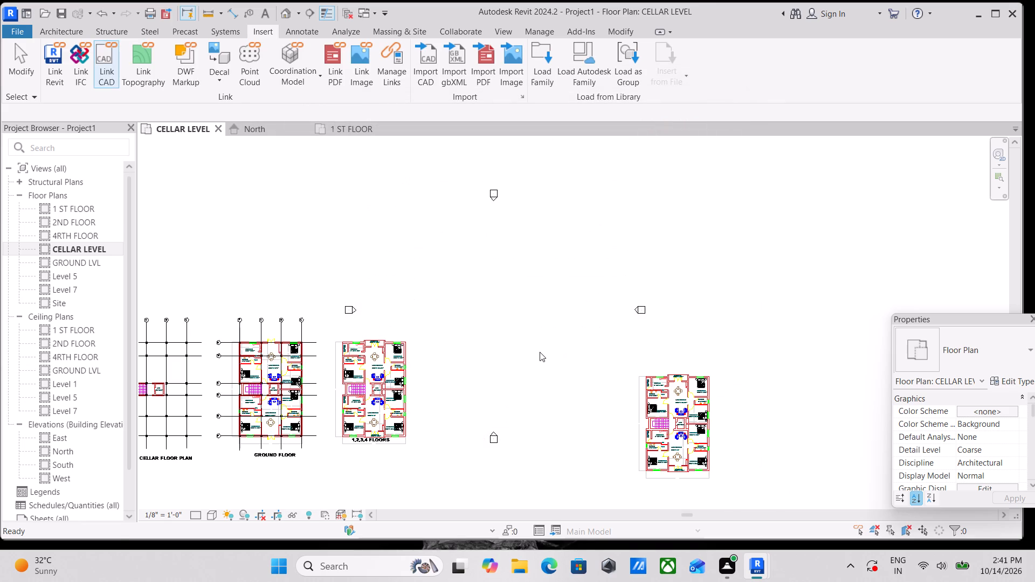
Examine the linked drawing's cellar, ground and typical floor plans and their position relative to the elevation markers.
scroll(534, 352, up, 2)
scroll(524, 352, down, 1)
middle_drag(525, 352, 604, 307)
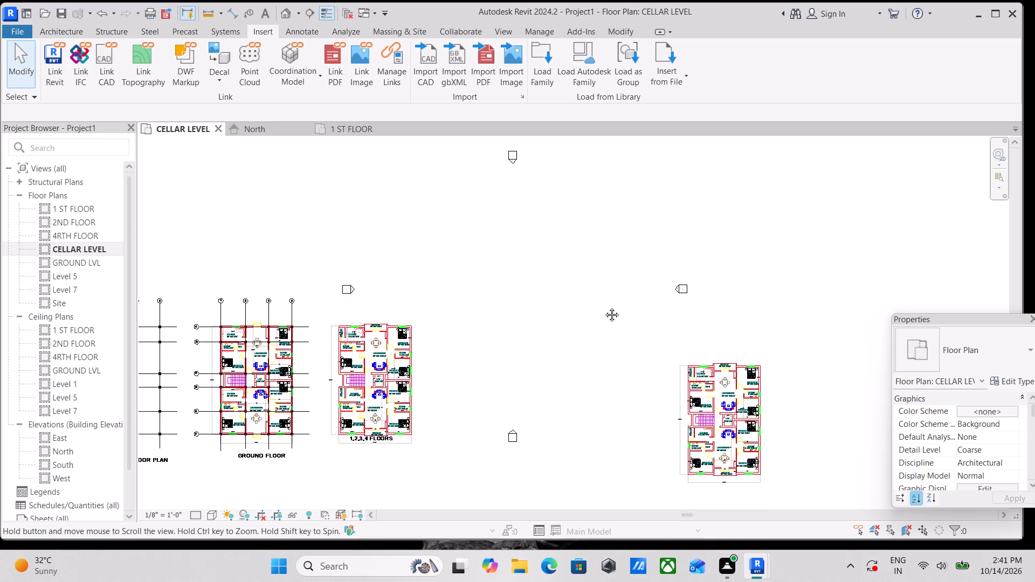
middle_drag(604, 307, 624, 294)
scroll(500, 323, up, 1)
middle_drag(500, 323, 469, 332)
scroll(470, 332, down, 1)
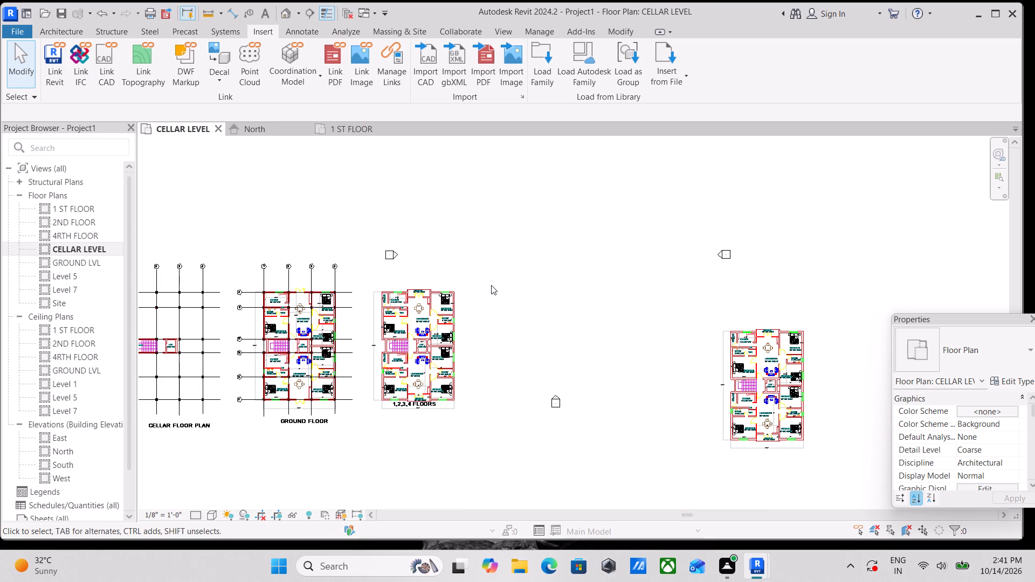
scroll(496, 269, down, 1)
middle_drag(496, 269, 505, 310)
scroll(270, 333, up, 3)
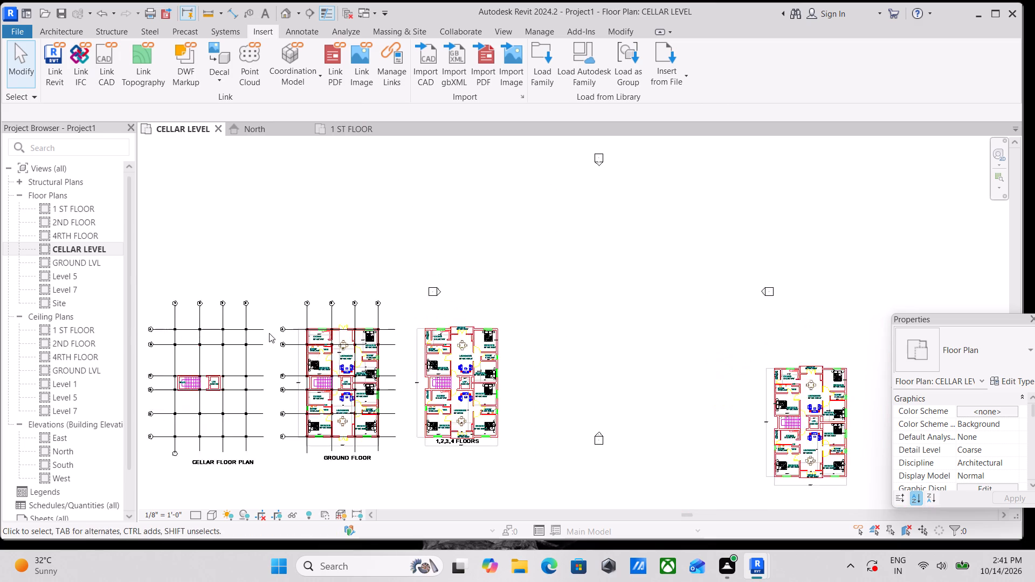
scroll(239, 336, up, 8)
scroll(233, 336, down, 6)
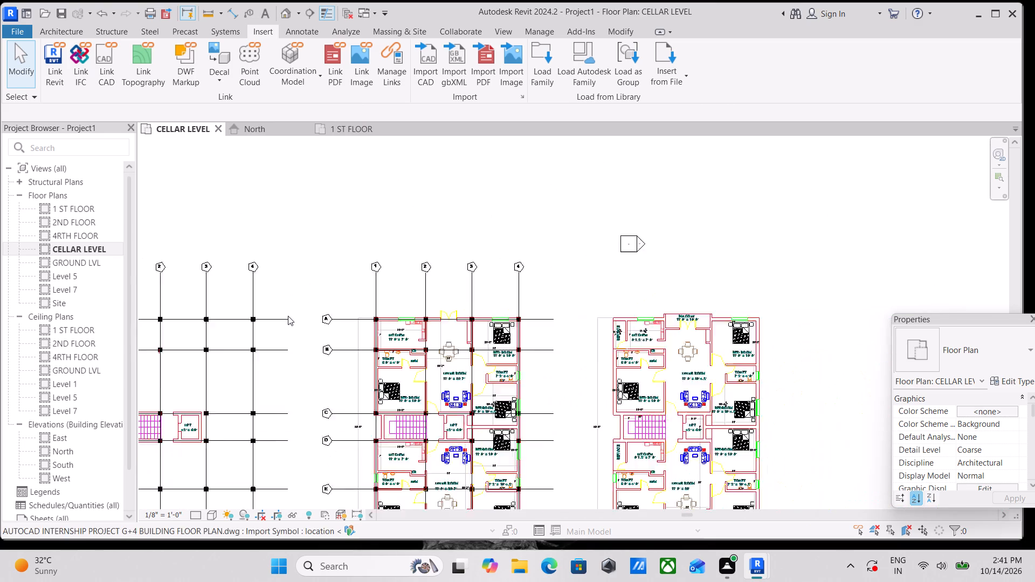
middle_drag(288, 316, 252, 325)
scroll(441, 303, up, 1)
scroll(470, 288, down, 2)
middle_drag(470, 288, 481, 282)
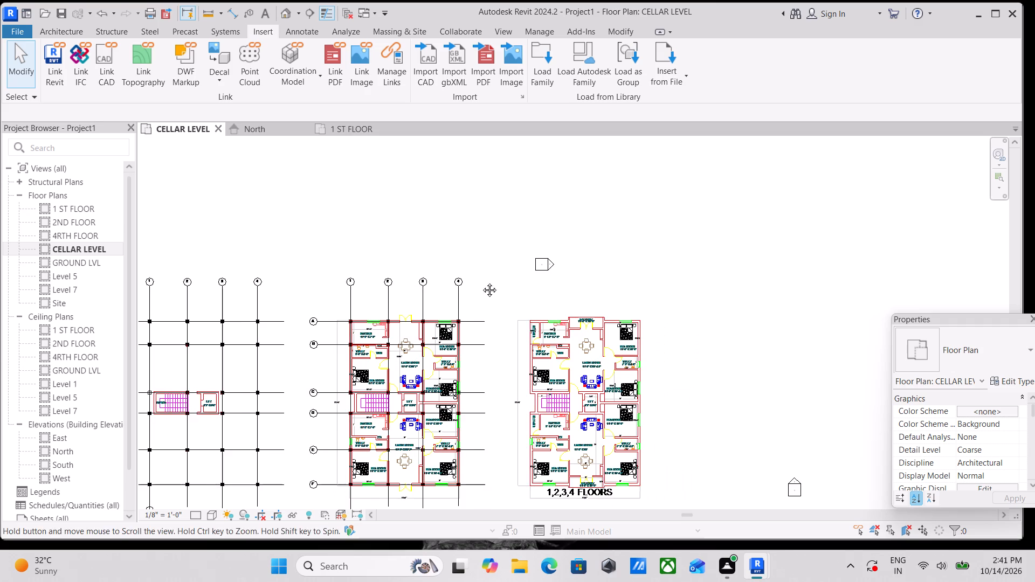
middle_drag(481, 282, 504, 269)
Nudge the whole linked drawing horizontally to the right until the CELLAR FLOOR PLAN lies between the two side elevation markers.
click(677, 311)
scroll(677, 311, down, 2)
scroll(398, 324, down, 2)
middle_drag(408, 292, 404, 198)
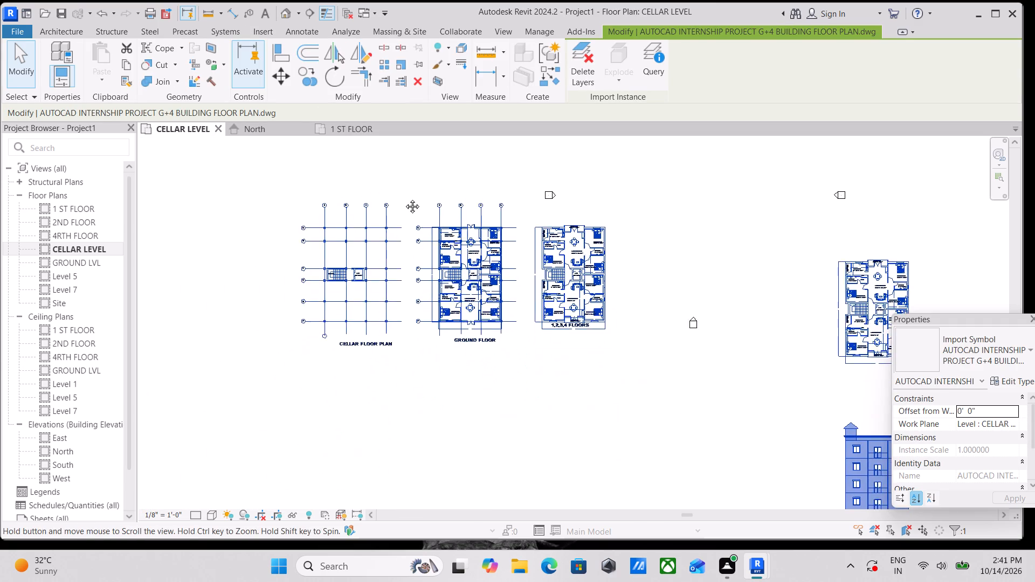
middle_drag(404, 198, 404, 198)
scroll(495, 271, down, 1)
middle_drag(495, 271, 384, 227)
scroll(541, 282, up, 2)
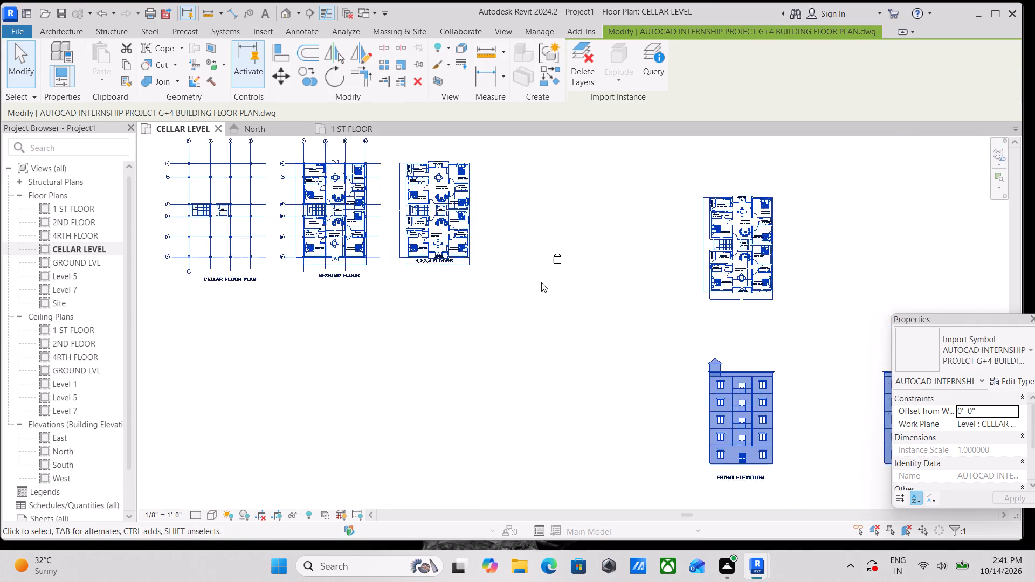
scroll(541, 282, down, 2)
middle_drag(540, 280, 541, 327)
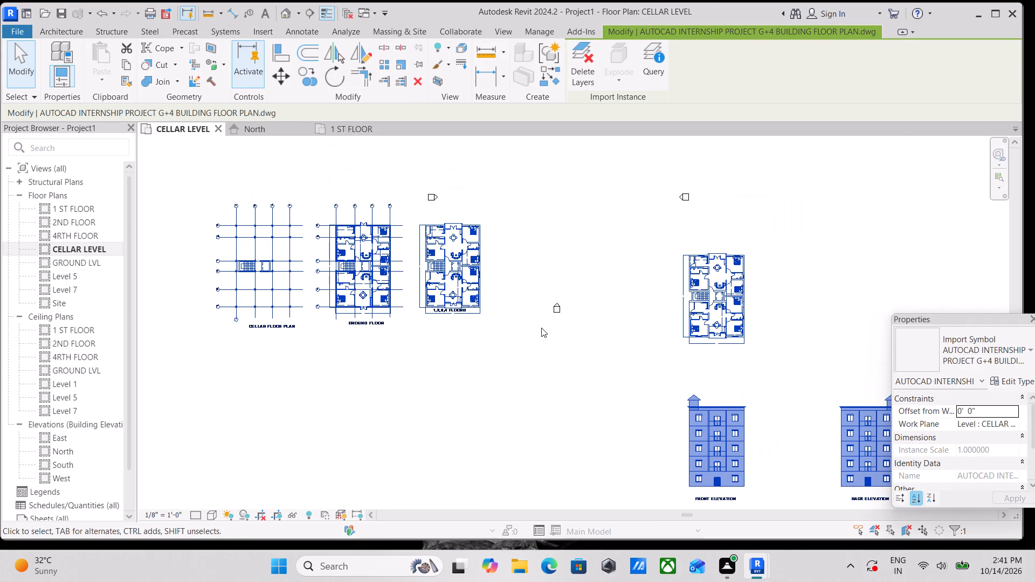
key(Right)
key(Right)
key(Right)
key(Right)
key(Right)
key(Right)
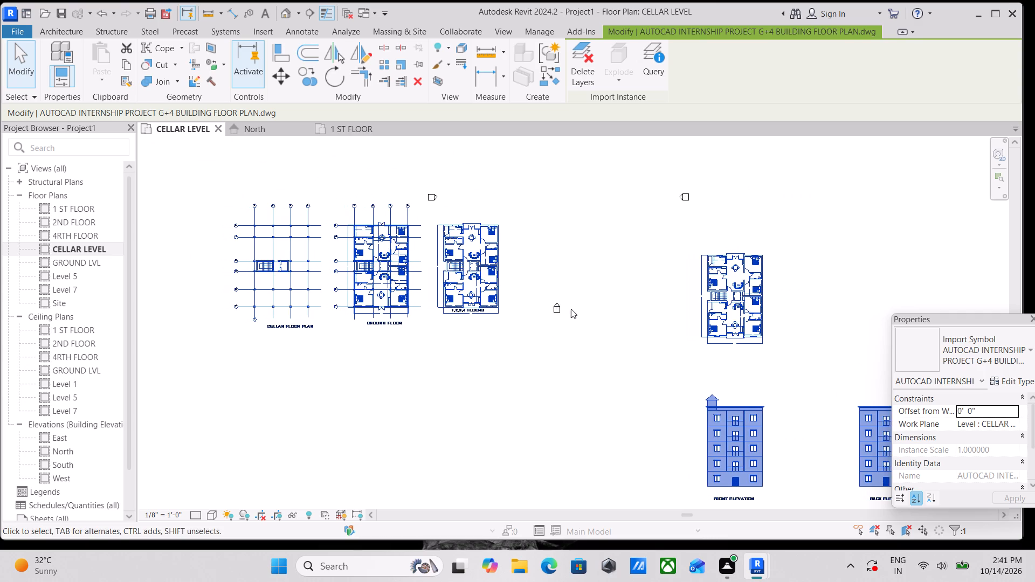
key(Right)
key(Right)
key(Right)
key(Right)
key(Right)
key(Right)
key(Right)
key(Right)
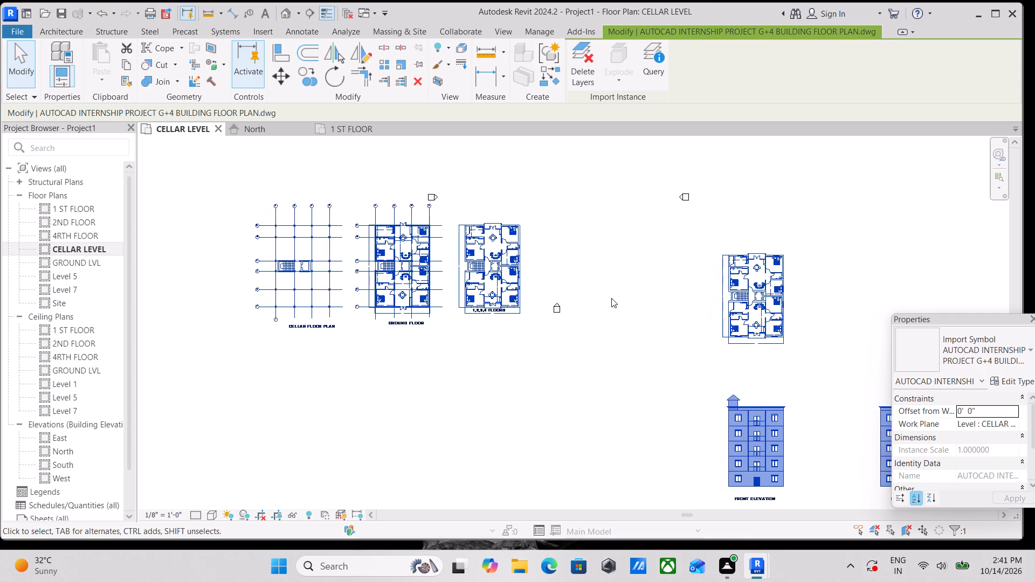
key(Right)
key(Right)
key(Right)
key(Right)
key(Right)
key(Right)
key(Right)
key(Right)
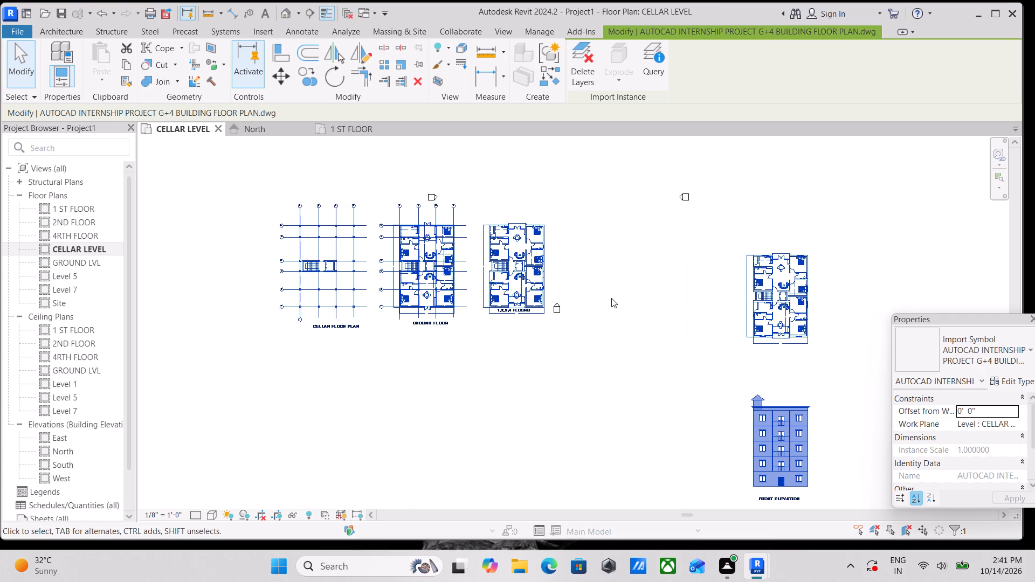
key(Right)
key(Right)
key(Right)
key(Right)
key(Right)
key(Right)
key(Right)
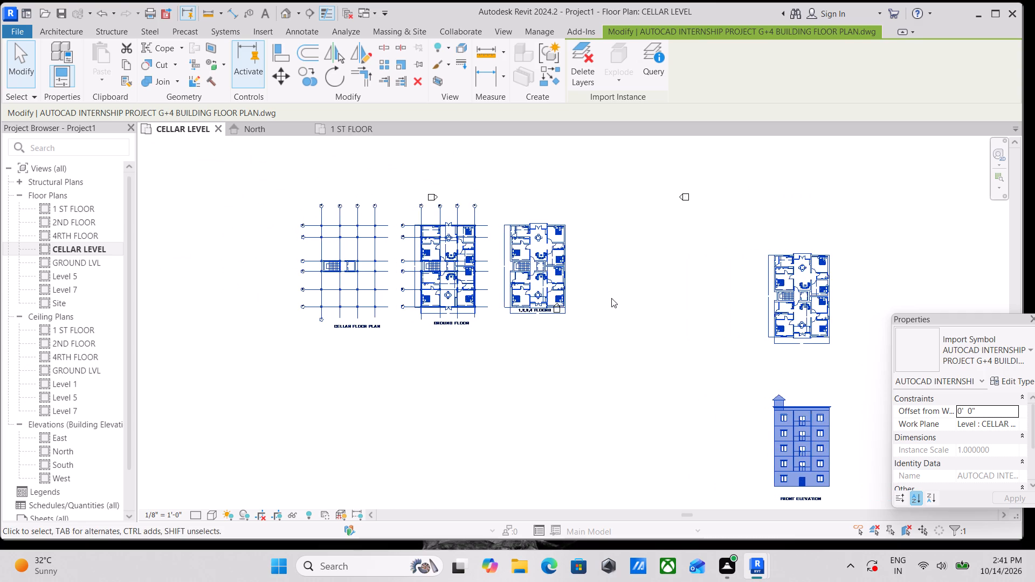
key(Right)
key(Right)
key(Right)
key(Right)
key(Right)
key(Right)
key(Right)
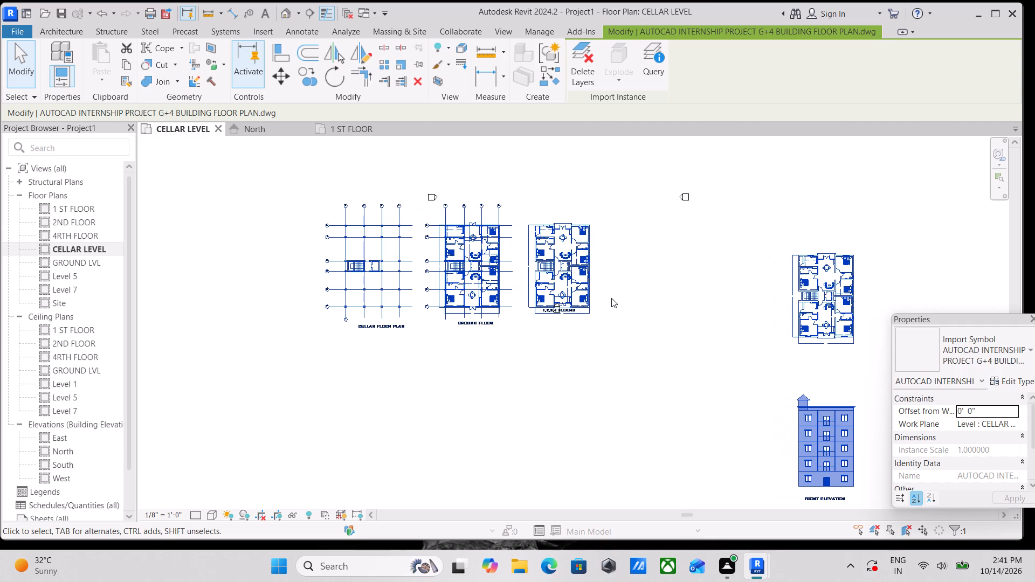
key(Right)
key(Right)
key(Right)
key(Right)
key(Right)
key(Right)
key(Right)
key(Right)
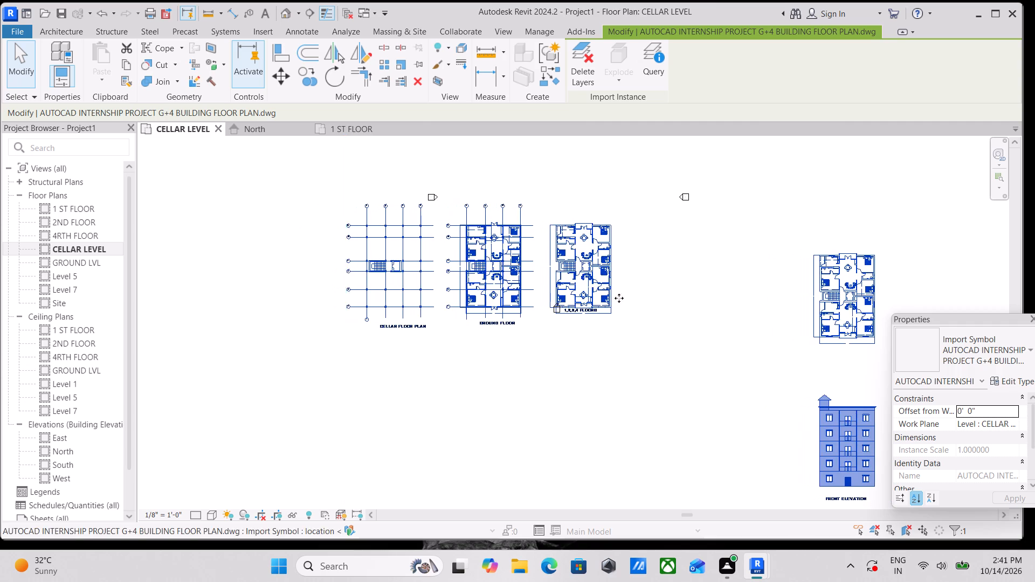
key(Right)
key(Right)
key(Right)
key(Right)
key(Right)
key(Right)
key(Right)
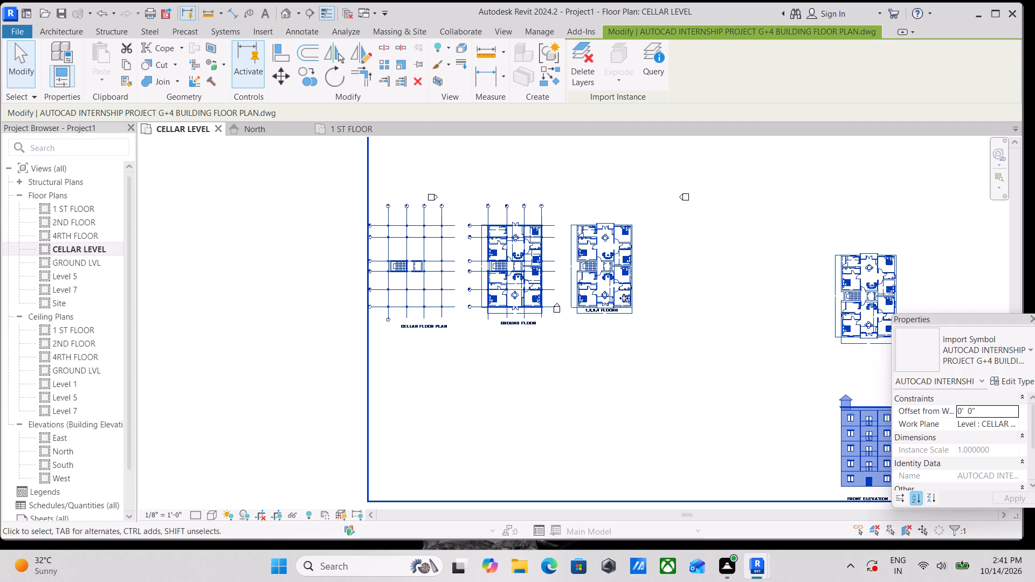
key(Right)
key(Right)
key(Right)
key(Right)
key(Right)
key(Right)
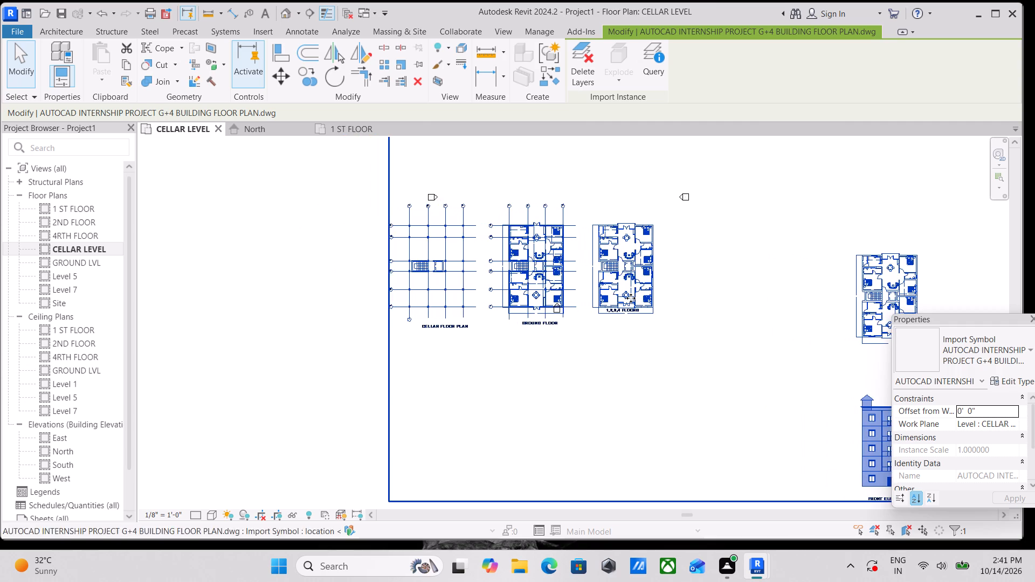
key(Right)
key(Right)
key(Right)
key(Right)
key(Right)
key(Right)
key(Right)
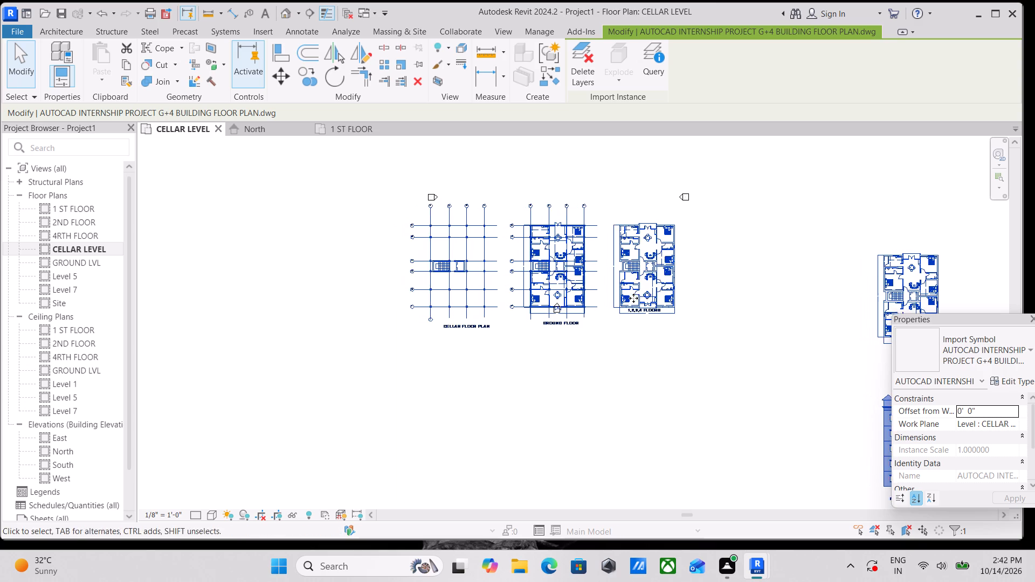
key(Right)
key(Right)
key(Right)
key(Right)
key(Right)
key(Right)
key(Right)
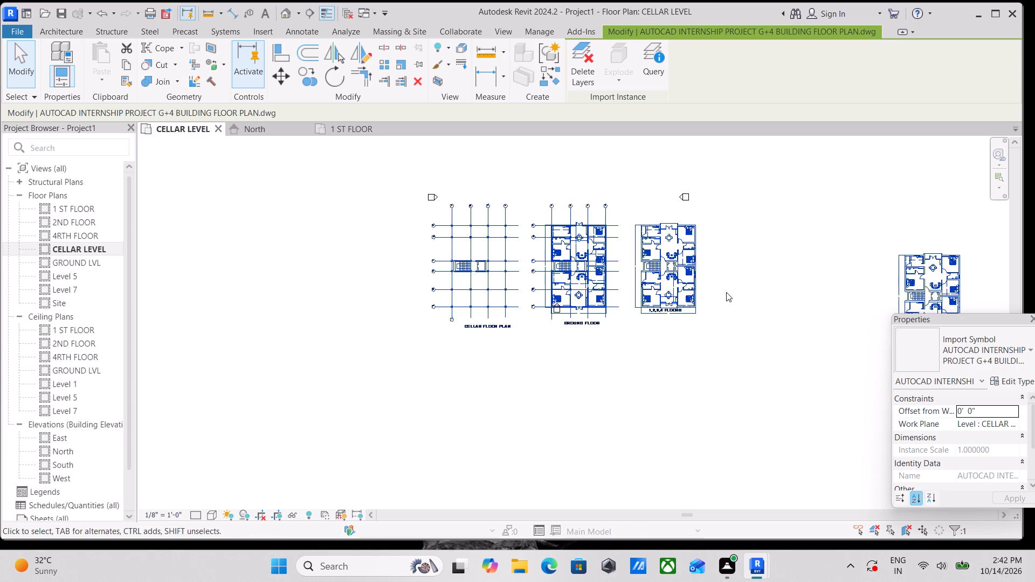
key(Right)
key(Right)
key(Right)
key(Right)
key(Right)
key(Right)
key(Right)
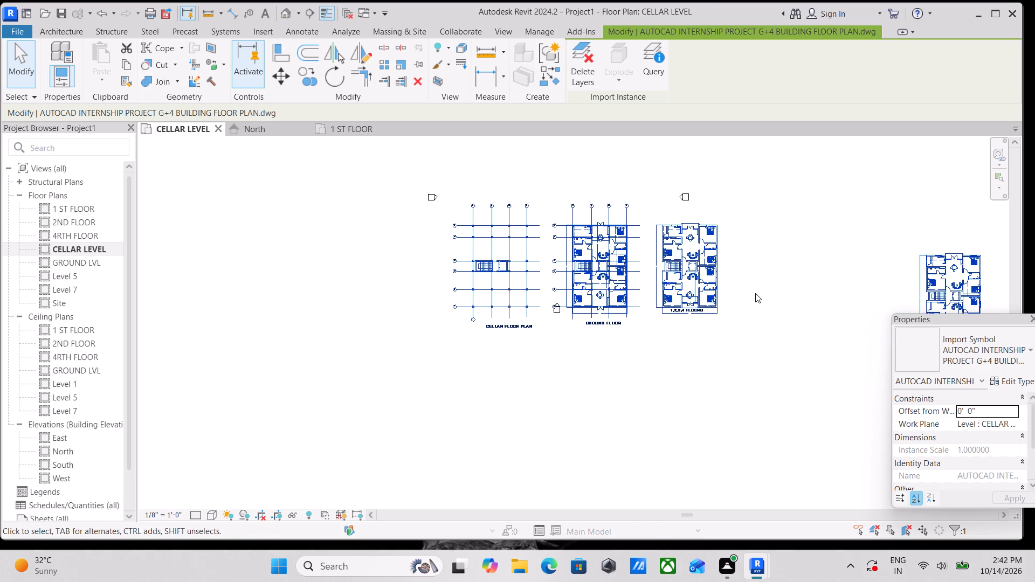
key(Right)
key(Right)
key(Right)
key(Right)
key(Right)
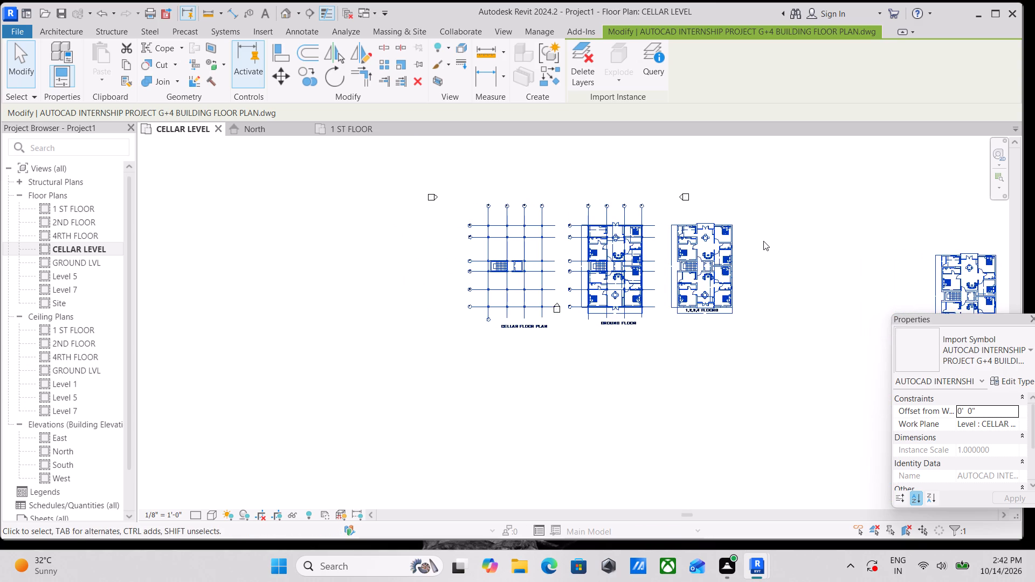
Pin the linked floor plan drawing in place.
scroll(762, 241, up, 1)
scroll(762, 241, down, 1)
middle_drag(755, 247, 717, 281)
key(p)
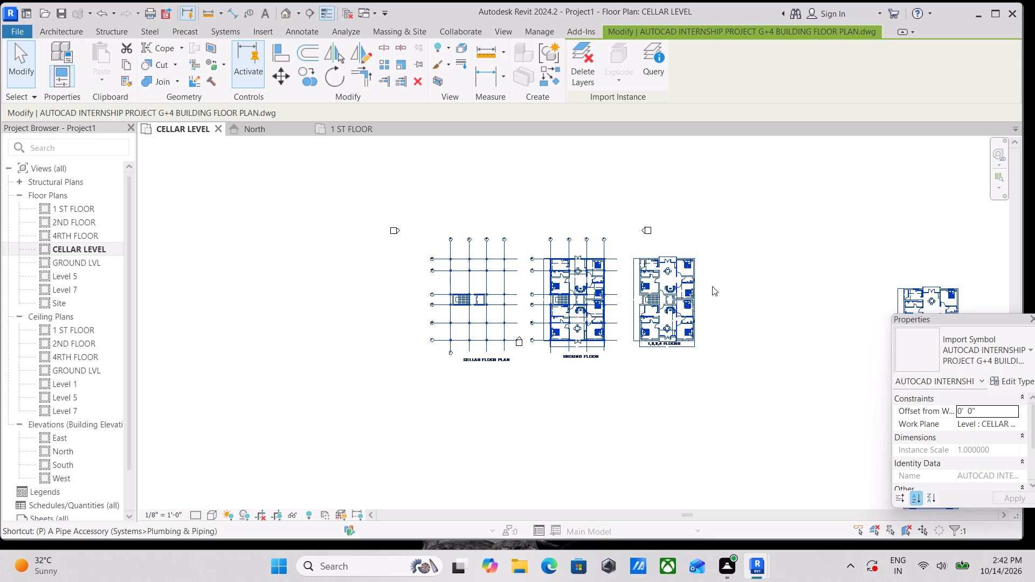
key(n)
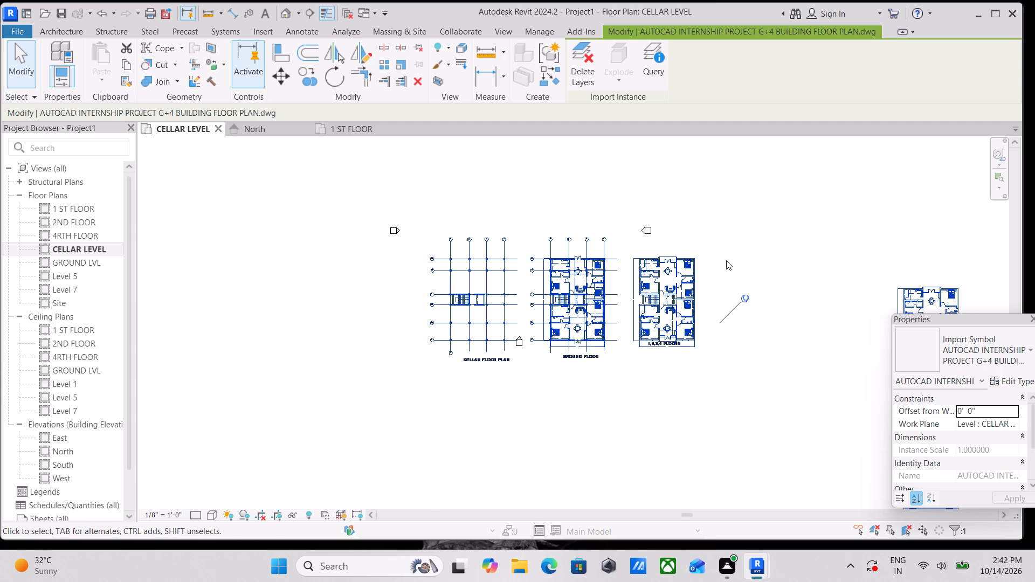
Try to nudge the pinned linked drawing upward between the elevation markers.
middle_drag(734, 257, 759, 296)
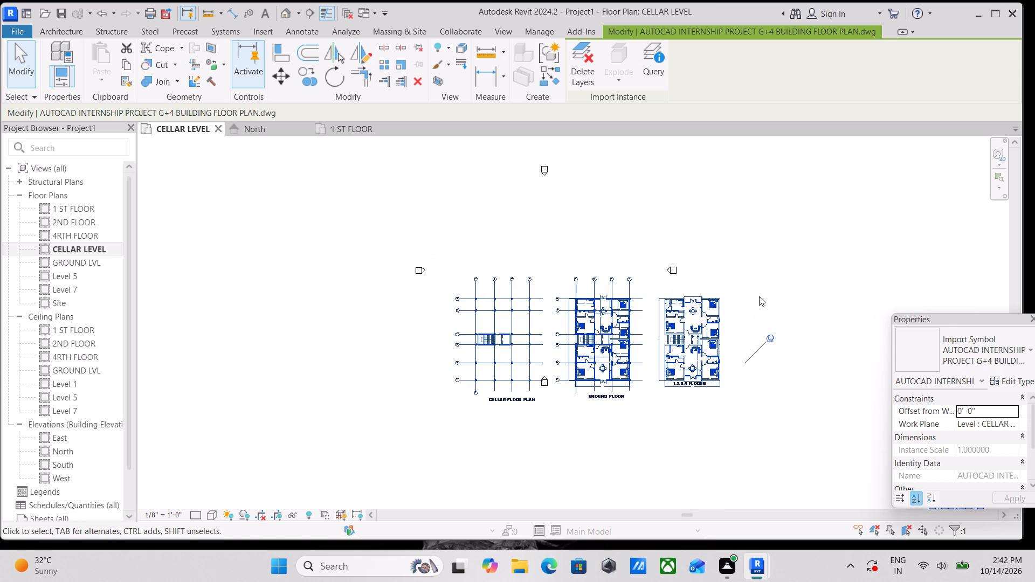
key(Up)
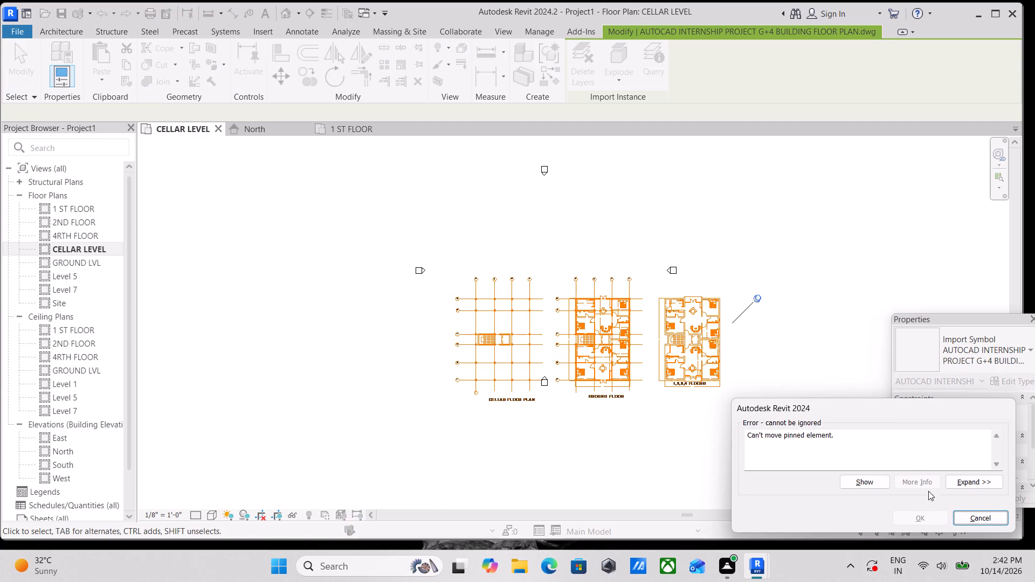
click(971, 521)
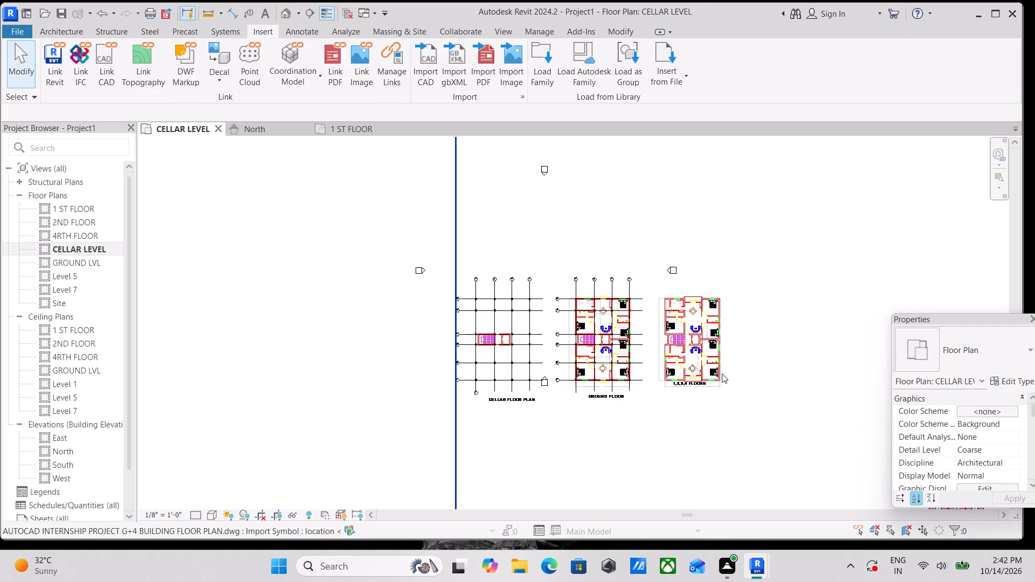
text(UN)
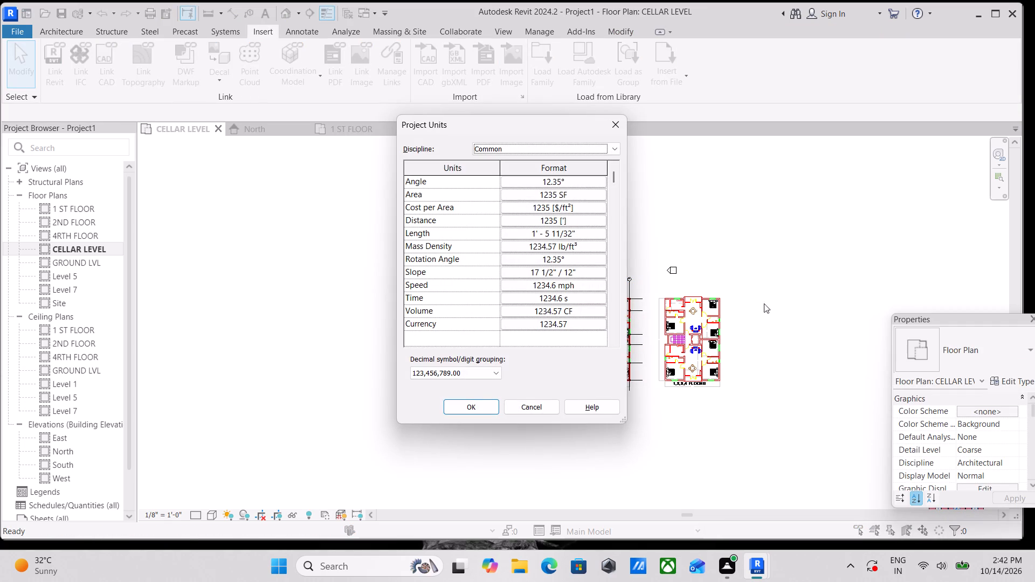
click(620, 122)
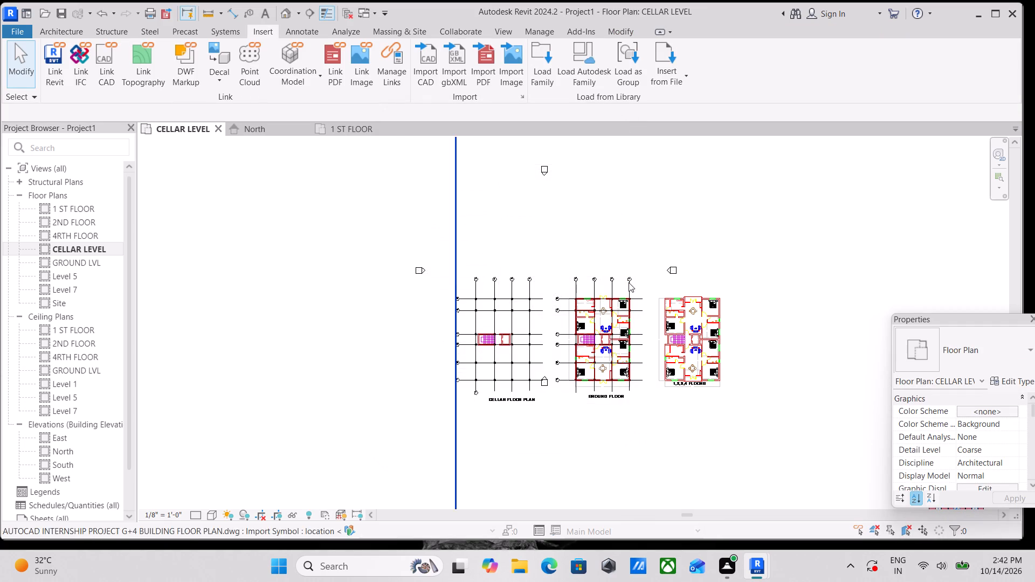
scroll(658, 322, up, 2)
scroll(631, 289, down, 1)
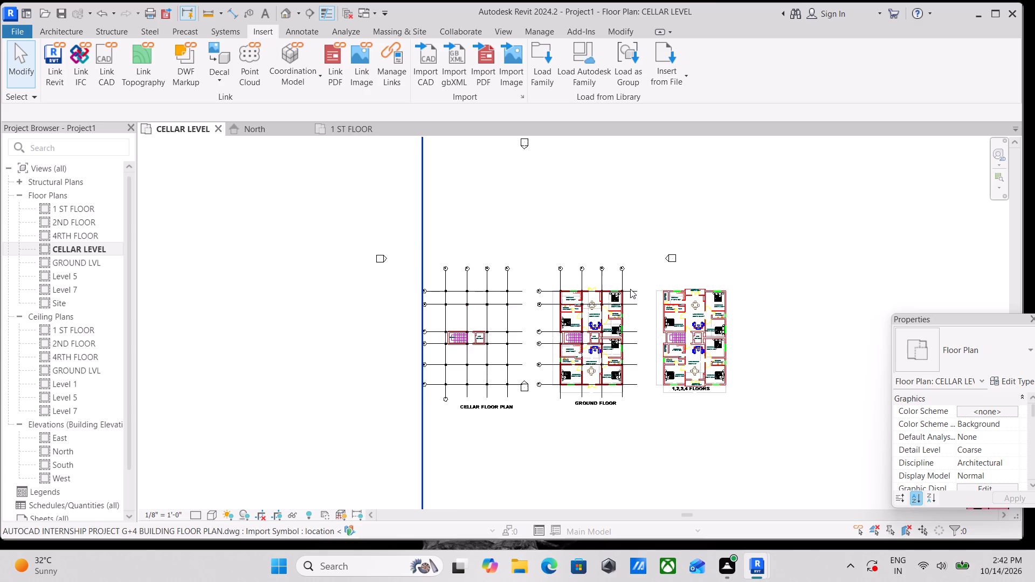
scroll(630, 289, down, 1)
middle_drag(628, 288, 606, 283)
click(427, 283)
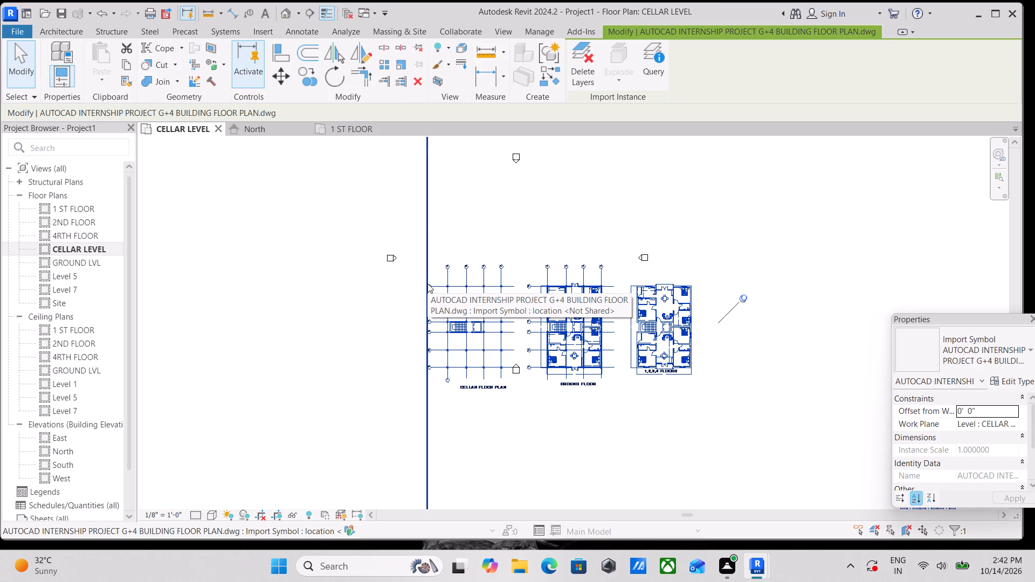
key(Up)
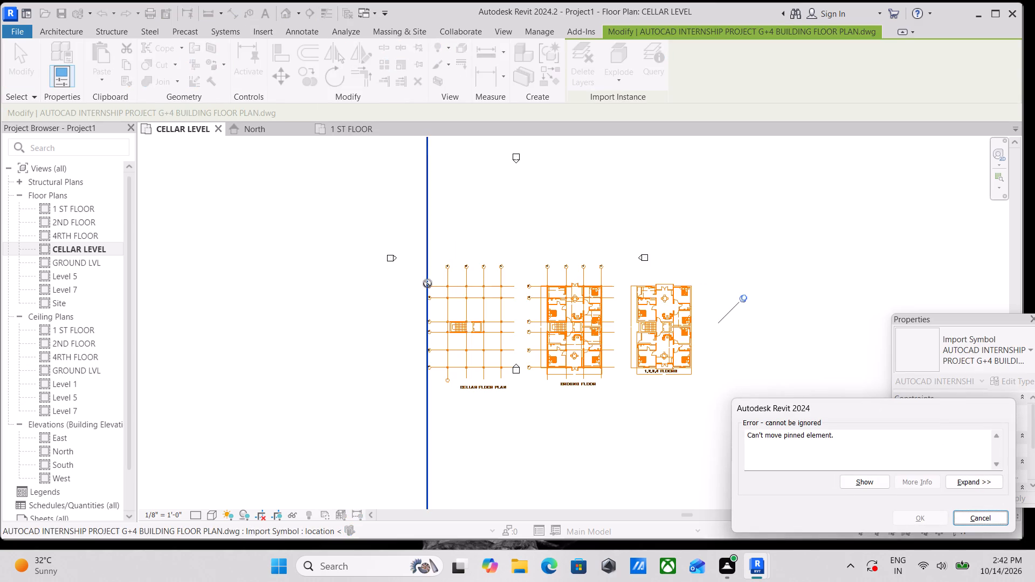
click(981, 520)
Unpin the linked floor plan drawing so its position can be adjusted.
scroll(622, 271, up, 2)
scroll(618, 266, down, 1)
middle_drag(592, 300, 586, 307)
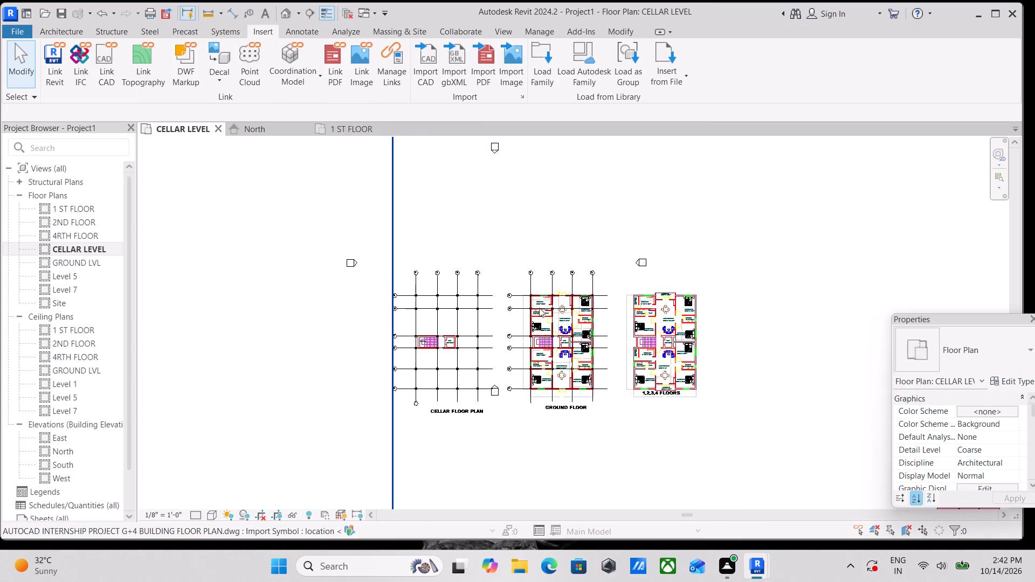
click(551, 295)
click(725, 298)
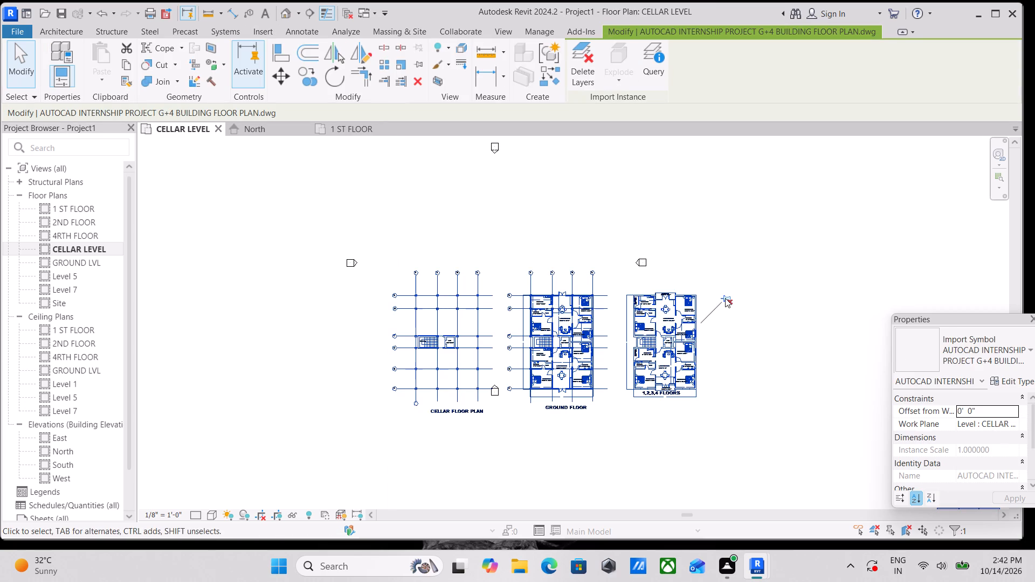
Nudge the whole linked drawing upward until the CELLAR FLOOR PLAN and its title sit between the upper and lower elevation markers.
key(Up)
key(Up)
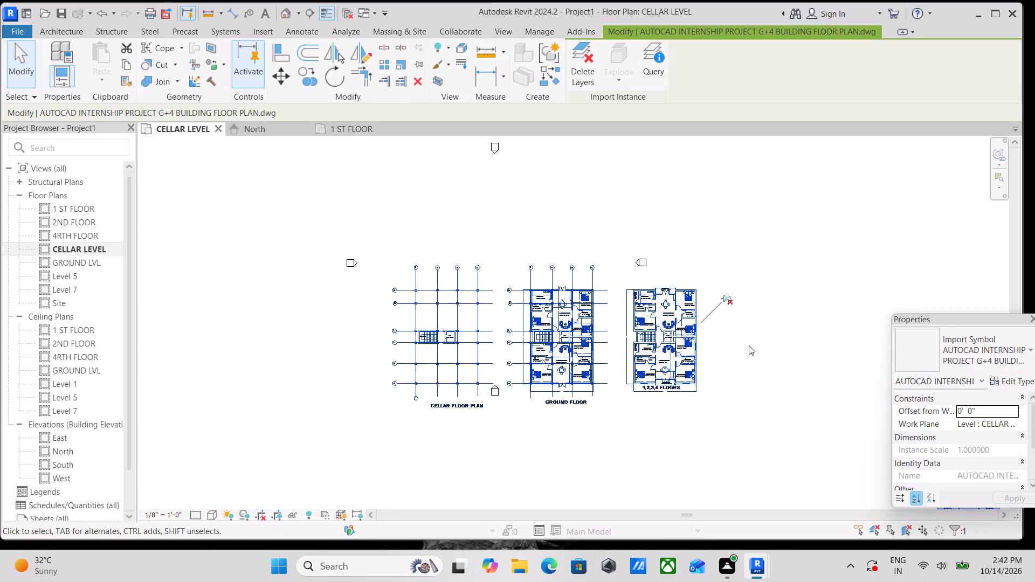
key(Up)
key(Up)
key(Up)
key(Up)
key(Up)
key(Up)
key(Up)
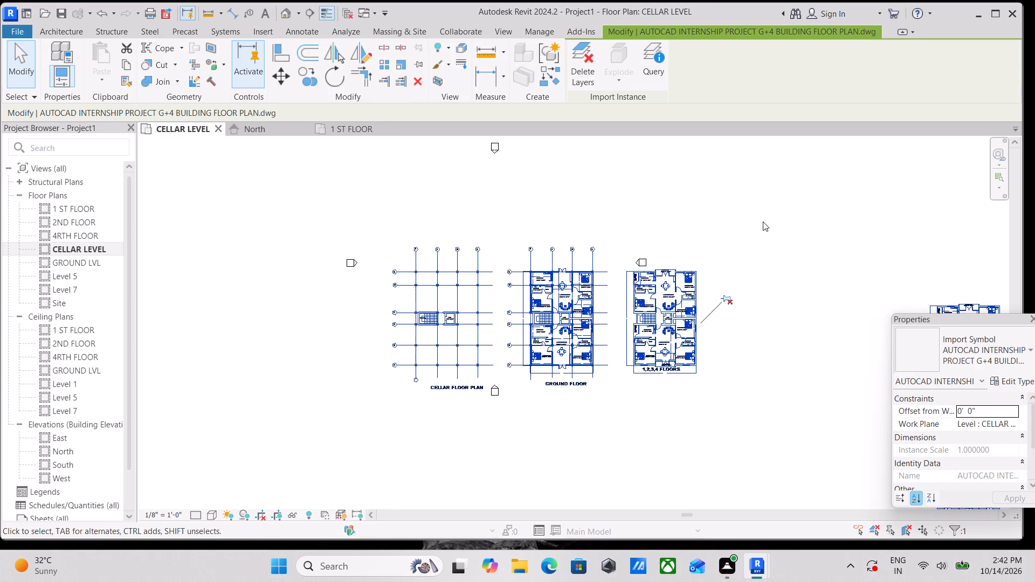
key(Up)
key(Up)
key(Up)
key(Up)
key(Up)
key(Up)
key(Up)
key(Up)
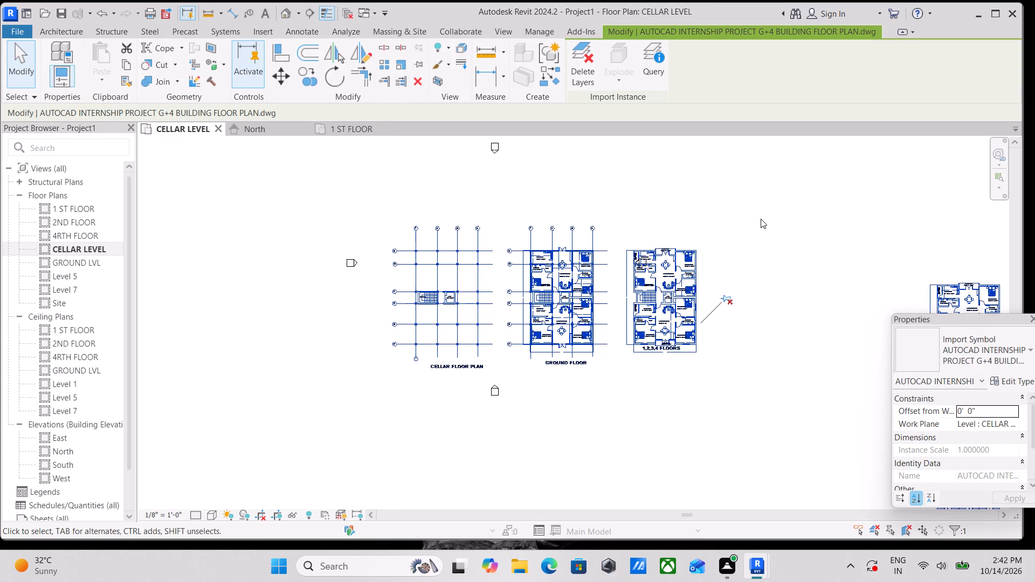
key(Up)
key(Up)
key(Up)
key(Up)
key(Up)
key(Up)
key(Up)
key(Up)
key(Up)
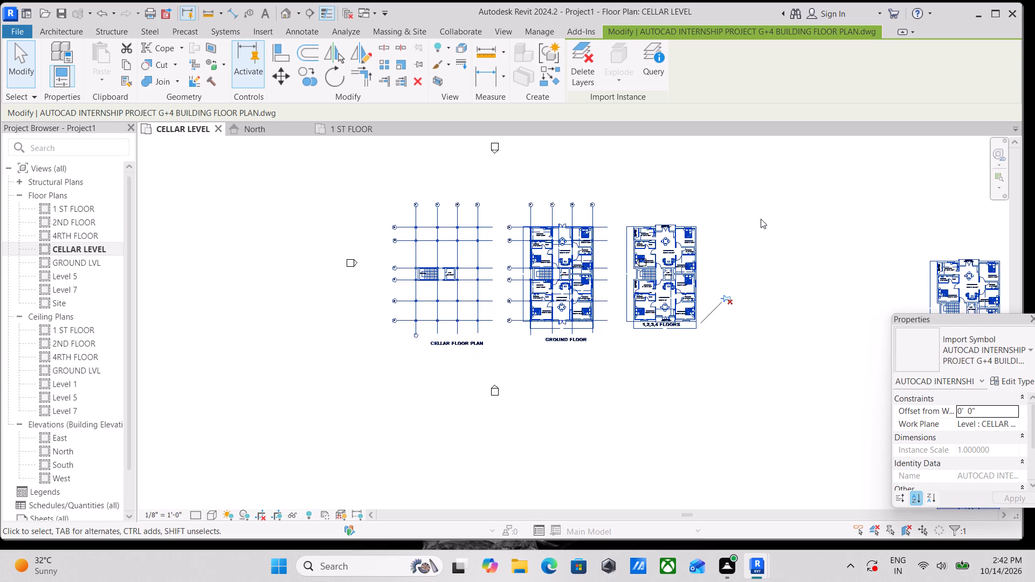
key(Up)
key(Up)
Nudge the linked drawing to the right until the CELLAR FLOOR PLAN grid spans the line between the upper and lower elevation markers.
key(Right)
key(Right)
key(Right)
key(Right)
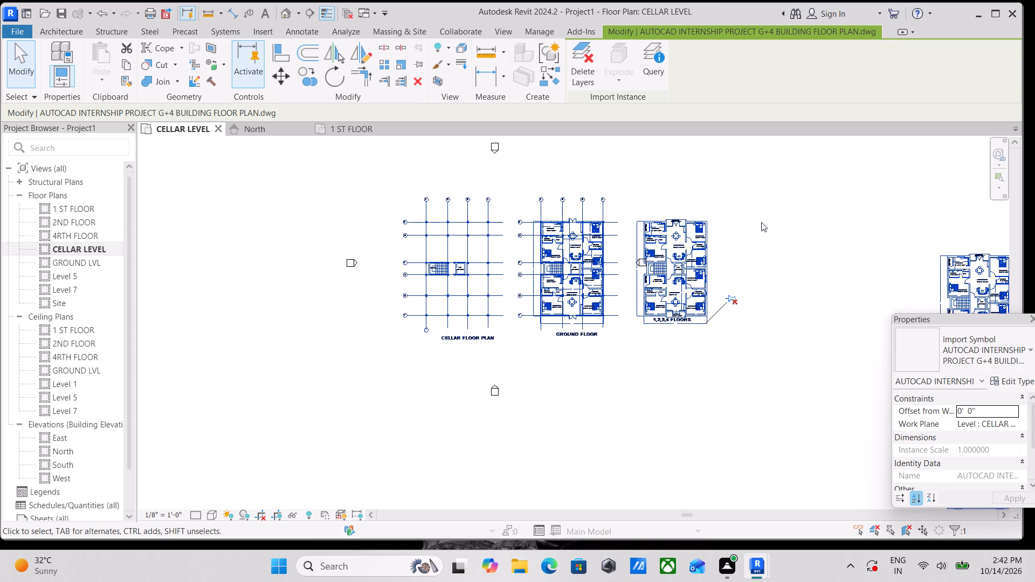
key(Right)
key(Right)
key(Right)
key(Right)
key(Right)
key(Right)
key(Right)
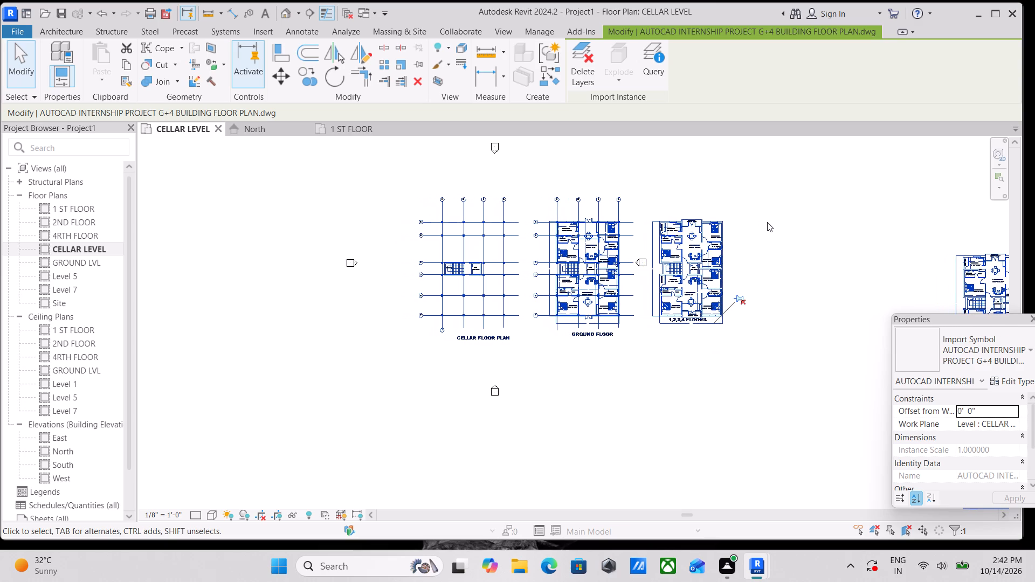
key(Right)
key(Right)
key(Right)
key(Right)
key(Right)
key(Right)
key(Right)
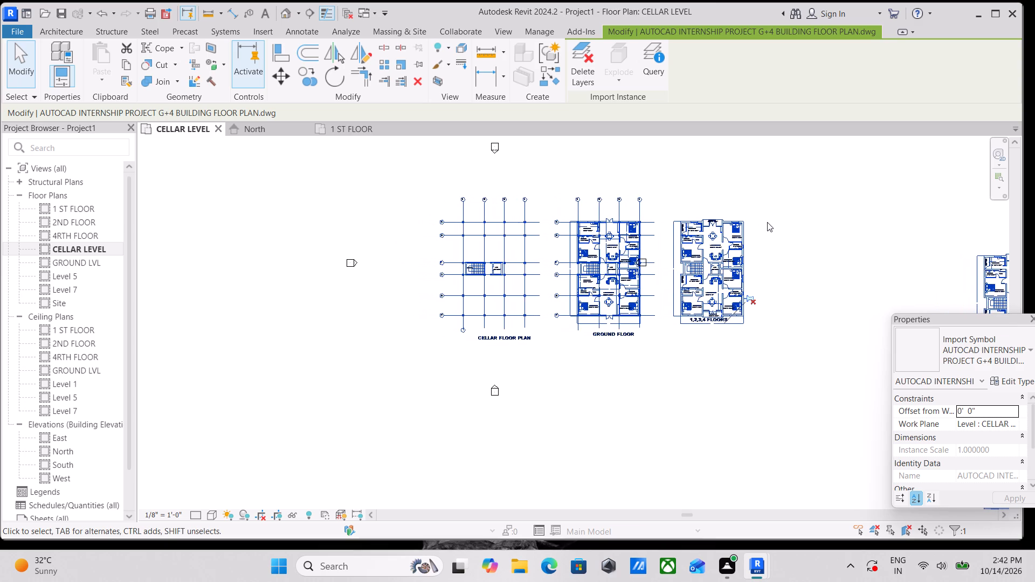
key(Right)
key(Right)
key(Right)
key(Right)
key(Right)
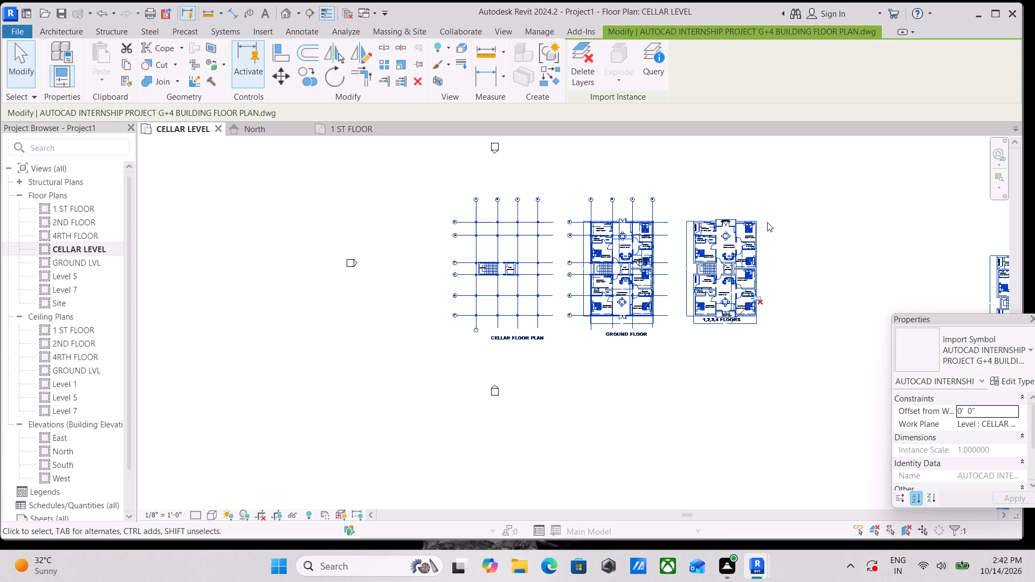
Nudge the linked drawing further upward and slightly right, bringing the cellar plan's grid bubbles close below the upper elevation marker.
key(Up)
key(Up)
key(Up)
key(Up)
key(Up)
key(Up)
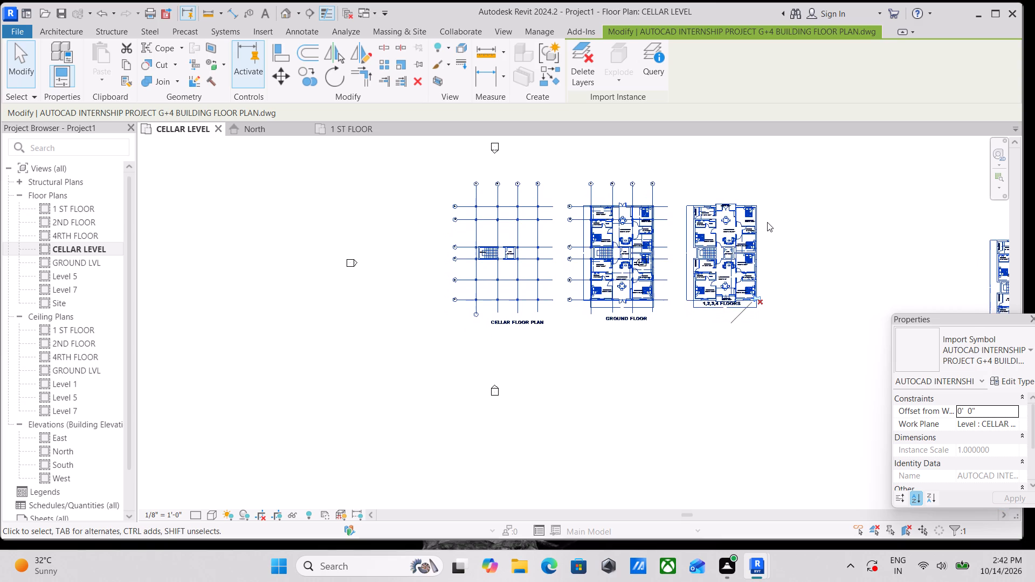
key(Up)
key(Up)
key(Right)
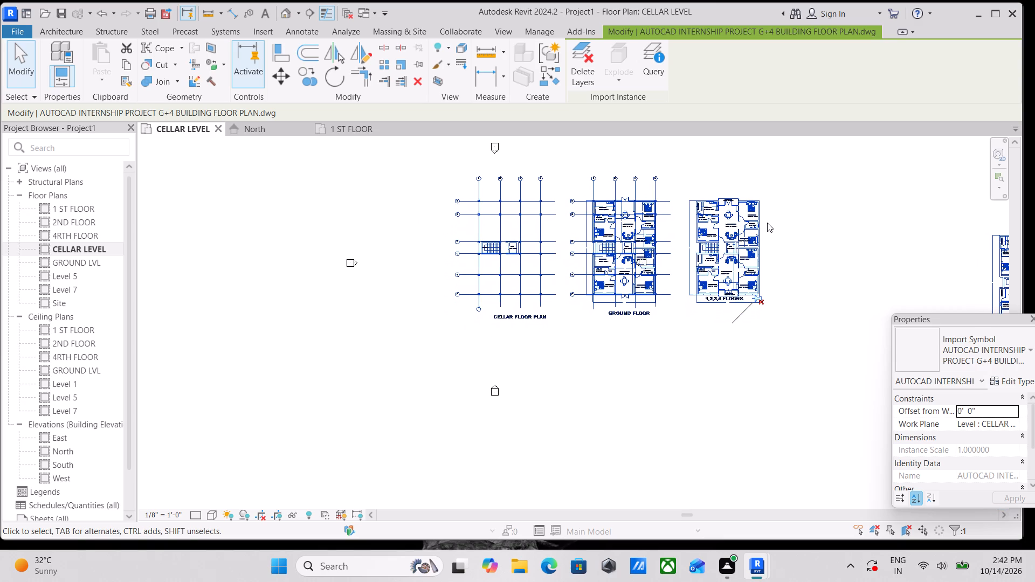
key(Right)
key(Up)
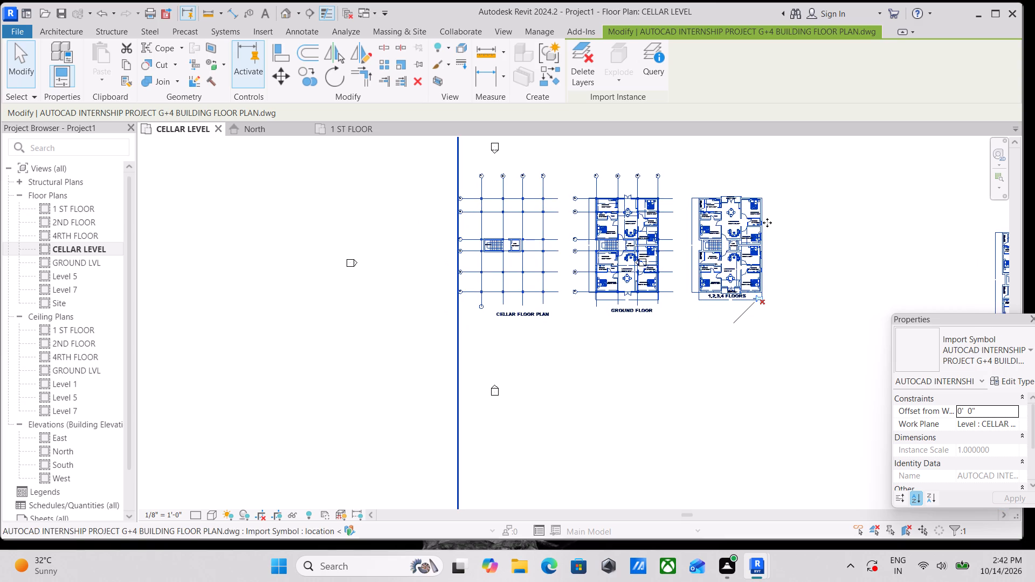
Nudge the linked drawing back to the left until the cellar plan's grid is centred on the upper and lower elevation markers.
key(Left)
key(Left)
key(Left)
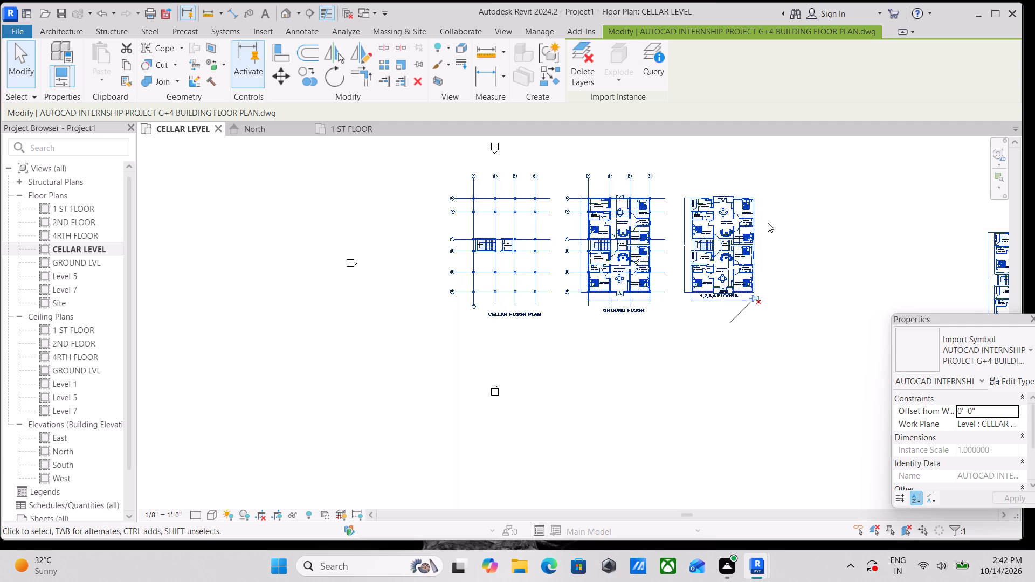
key(Right)
key(Left)
key(Left)
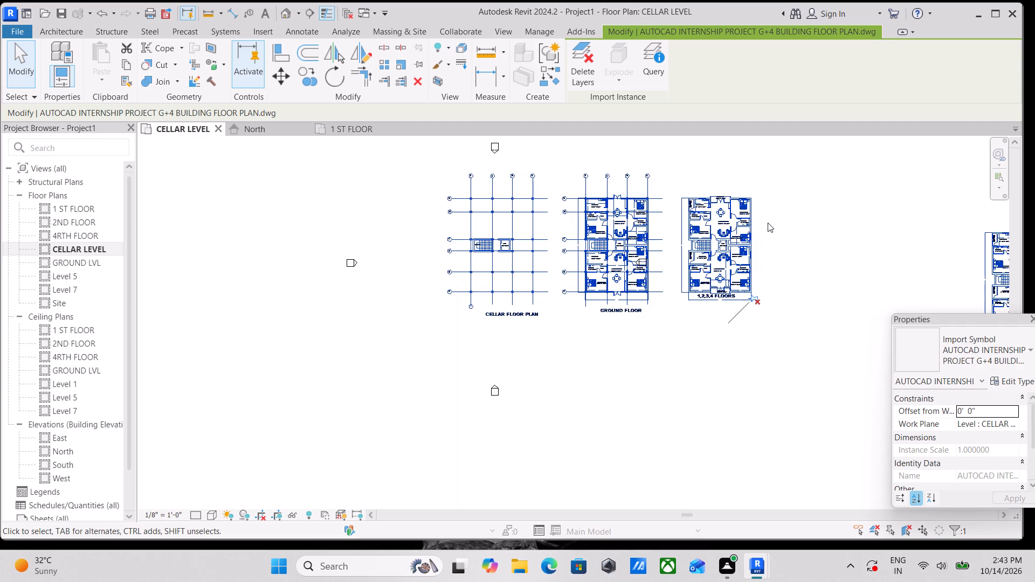
key(Left)
key(Left)
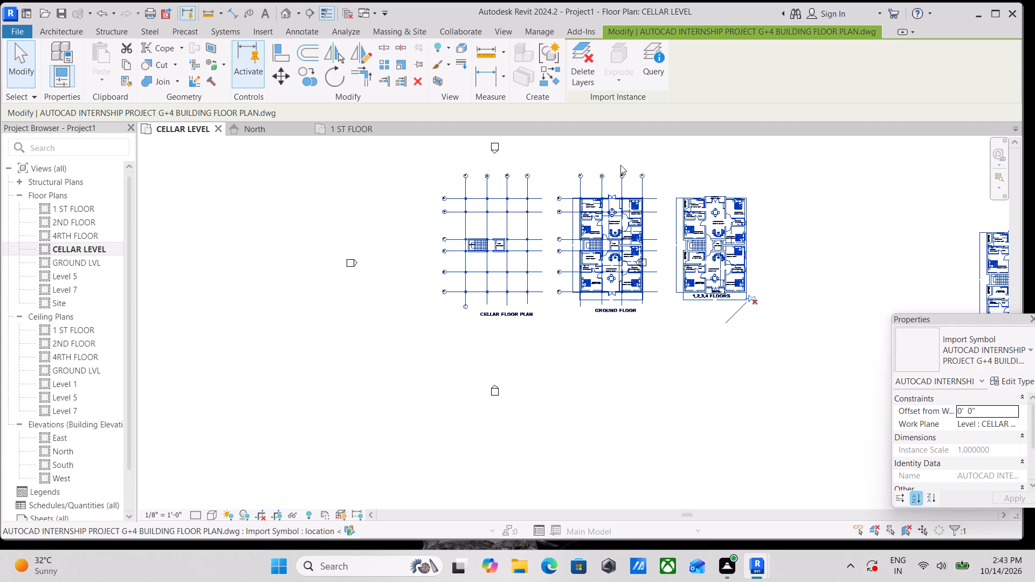
Pin the linked drawing at its adjusted position.
scroll(573, 225, up, 1)
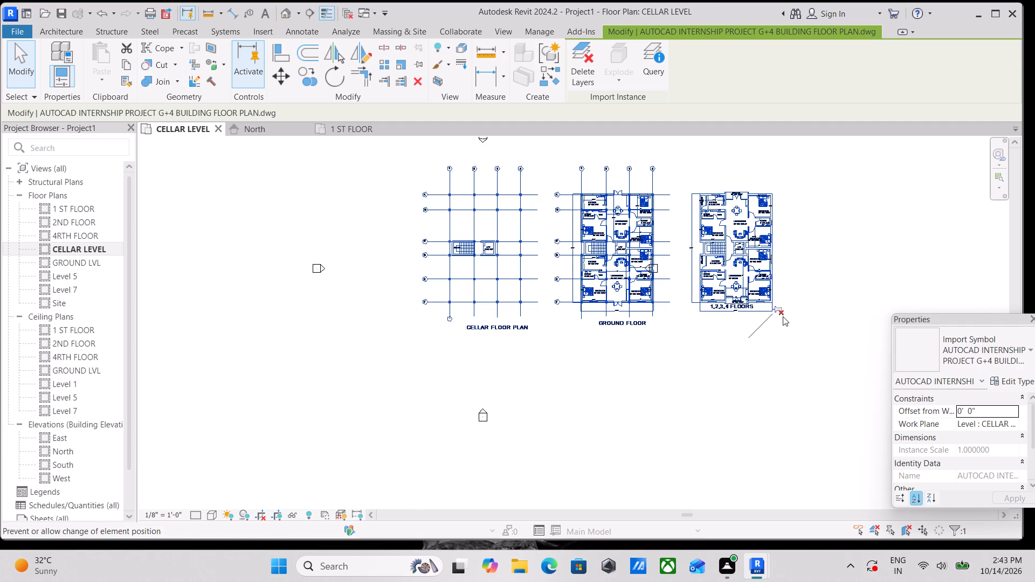
click(783, 316)
Deselect the linked drawing and examine the cellar plan's grid lines, columns, staircase and lift core up close.
scroll(378, 286, up, 10)
middle_drag(620, 224, 532, 320)
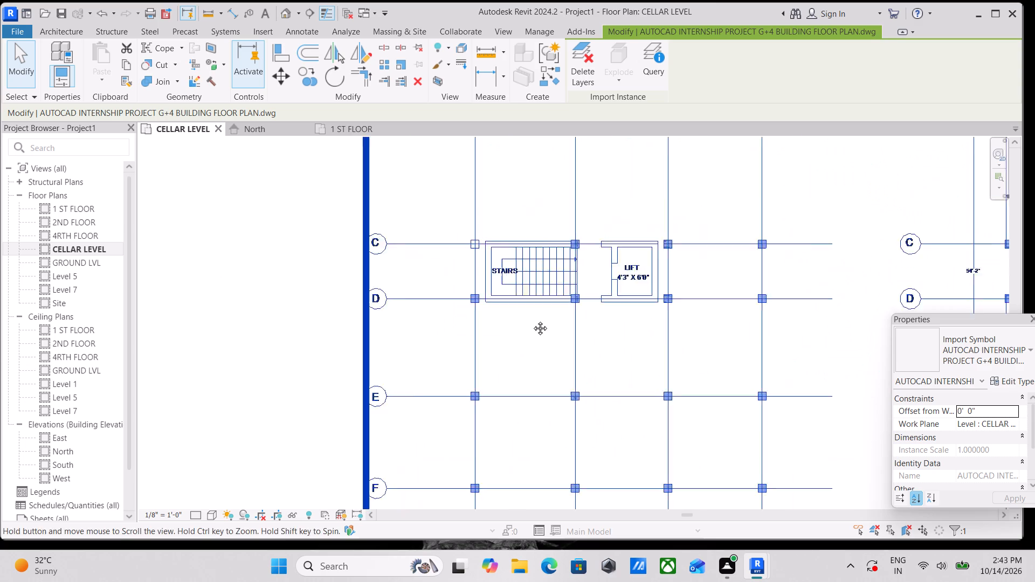
middle_drag(532, 320, 498, 348)
scroll(525, 228, up, 3)
scroll(501, 183, up, 4)
scroll(437, 213, up, 3)
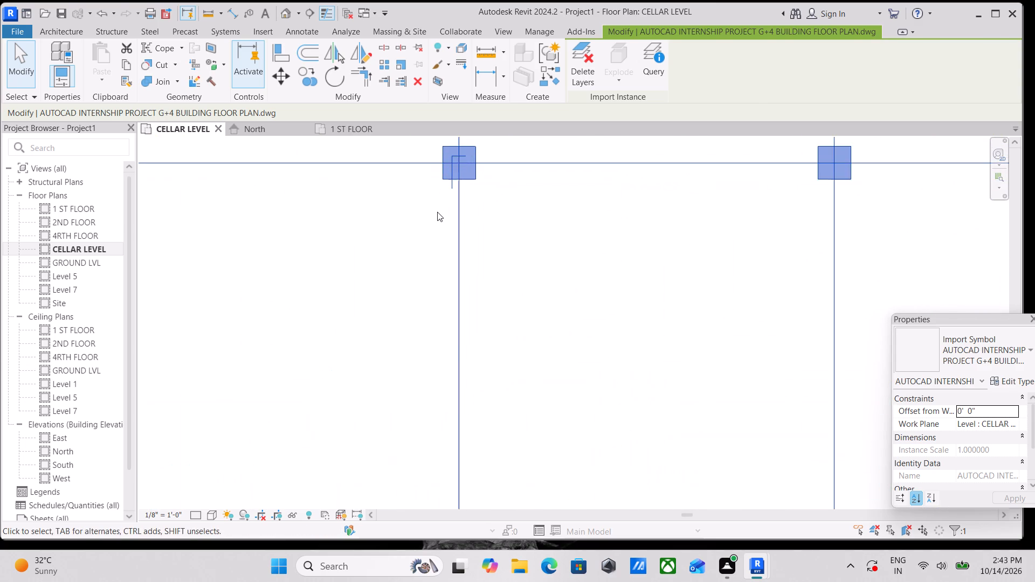
scroll(443, 199, down, 12)
middle_drag(449, 214, 413, 278)
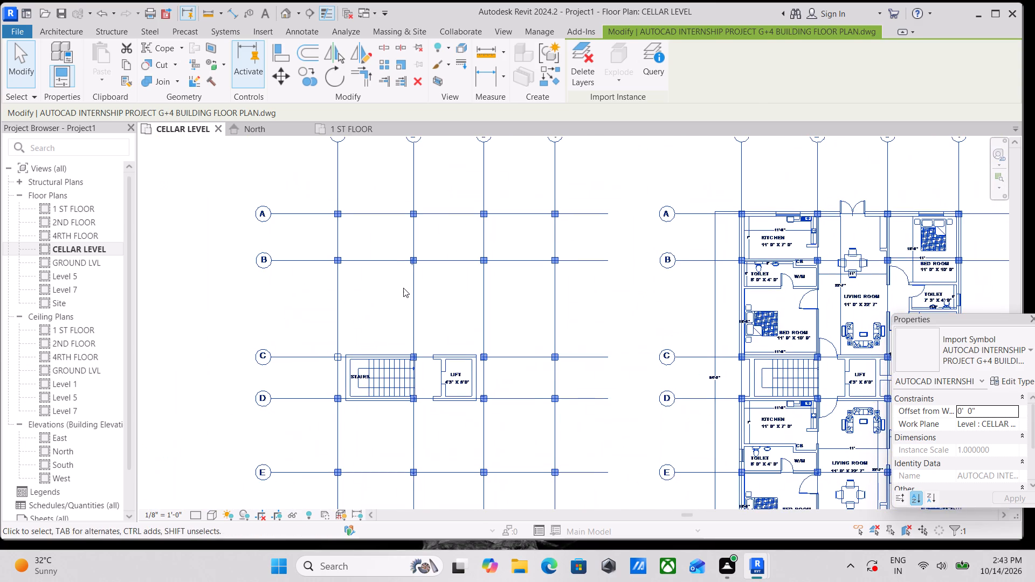
key(Escape)
scroll(489, 221, down, 2)
scroll(466, 250, up, 2)
scroll(349, 318, up, 2)
middle_drag(402, 330, 402, 329)
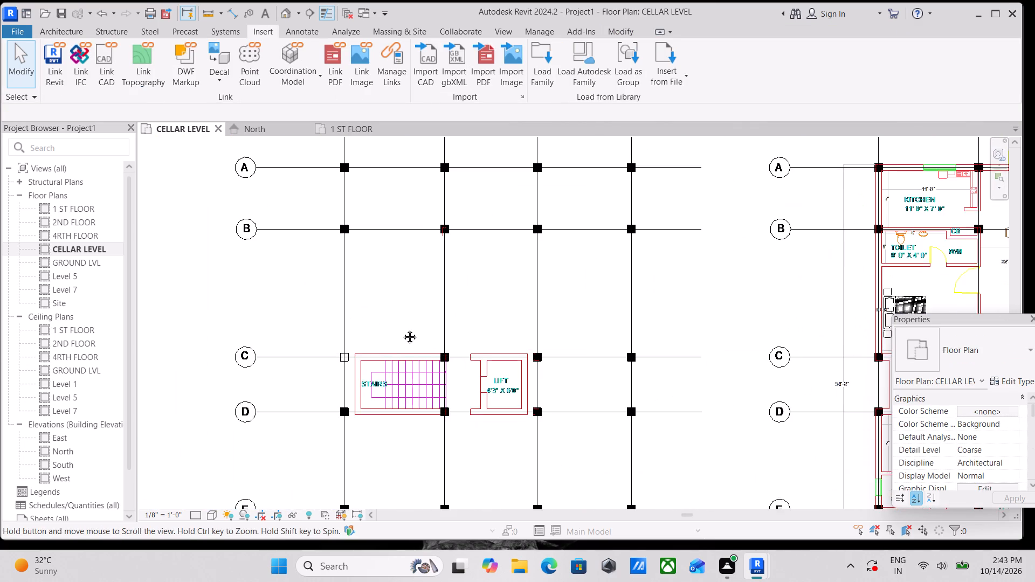
middle_drag(402, 329, 438, 265)
scroll(362, 307, up, 3)
scroll(404, 272, up, 2)
scroll(397, 275, down, 4)
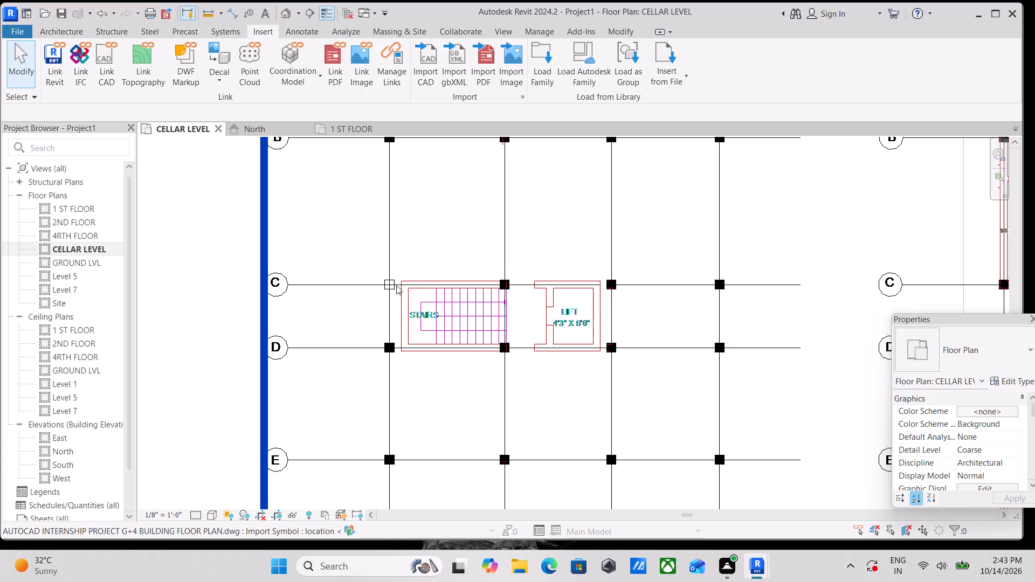
scroll(437, 311, up, 3)
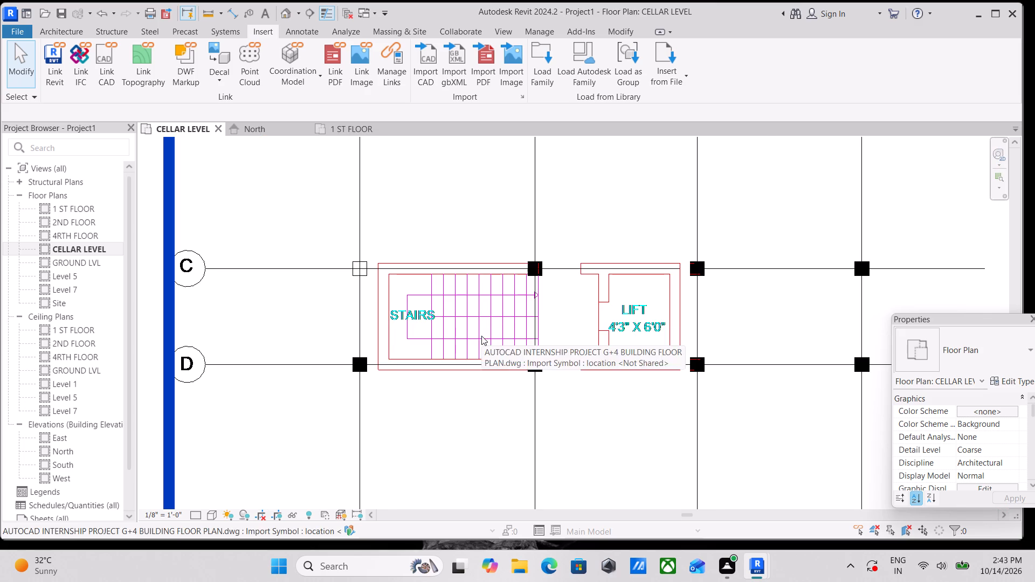
scroll(481, 335, down, 2)
scroll(520, 297, down, 4)
middle_drag(537, 278, 528, 371)
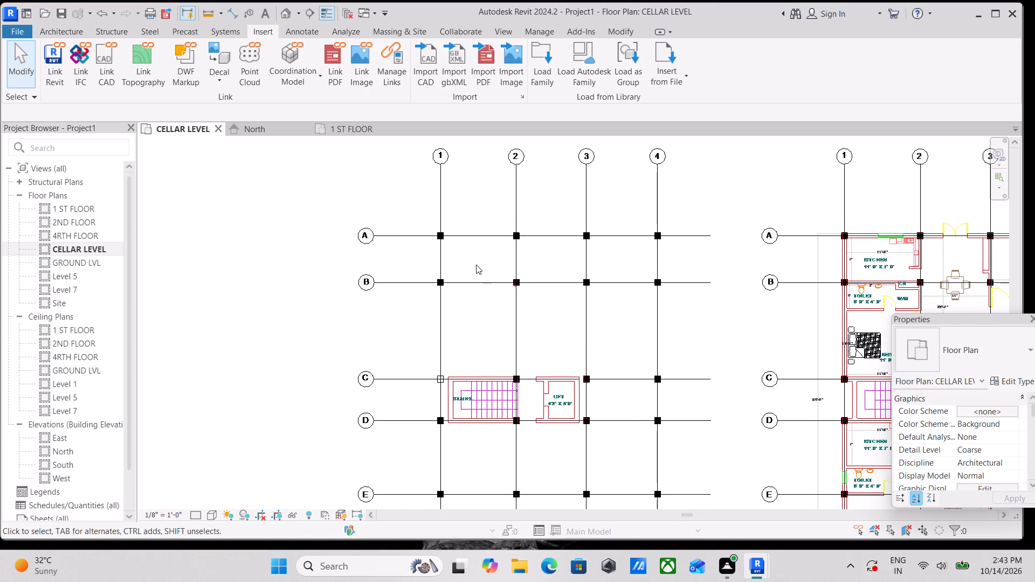
scroll(495, 408, up, 2)
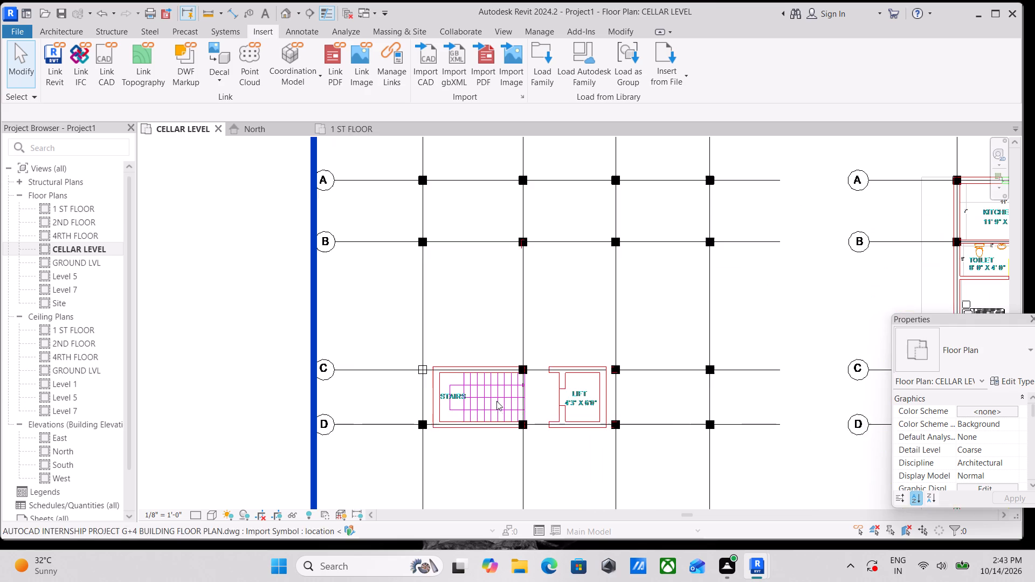
Start an architectural column and duplicate the 24" x 24" Rectangular Column type under the name 1' X ' COUMN.
scroll(498, 311, down, 1)
middle_drag(499, 326, 487, 404)
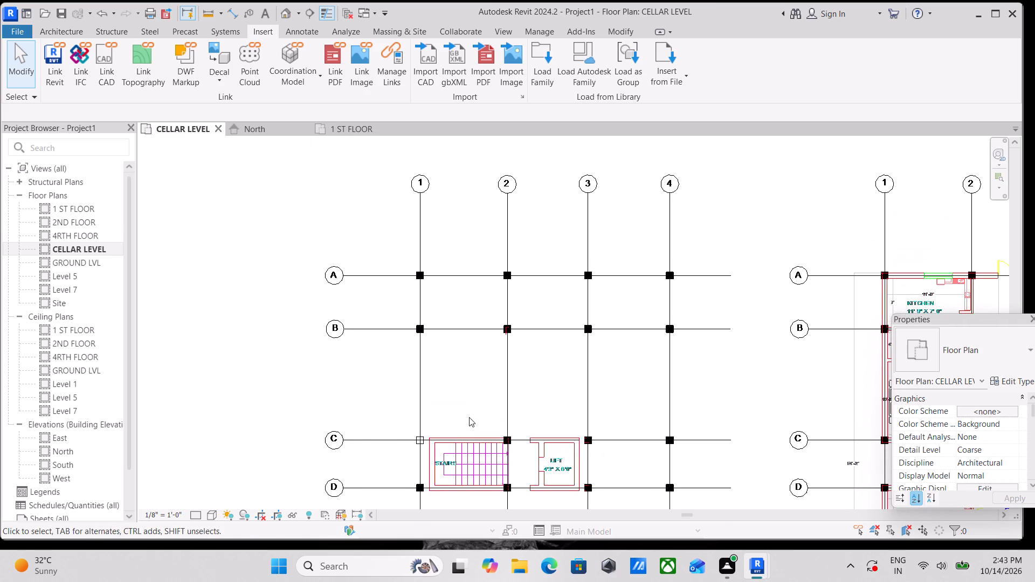
scroll(447, 316, up, 2)
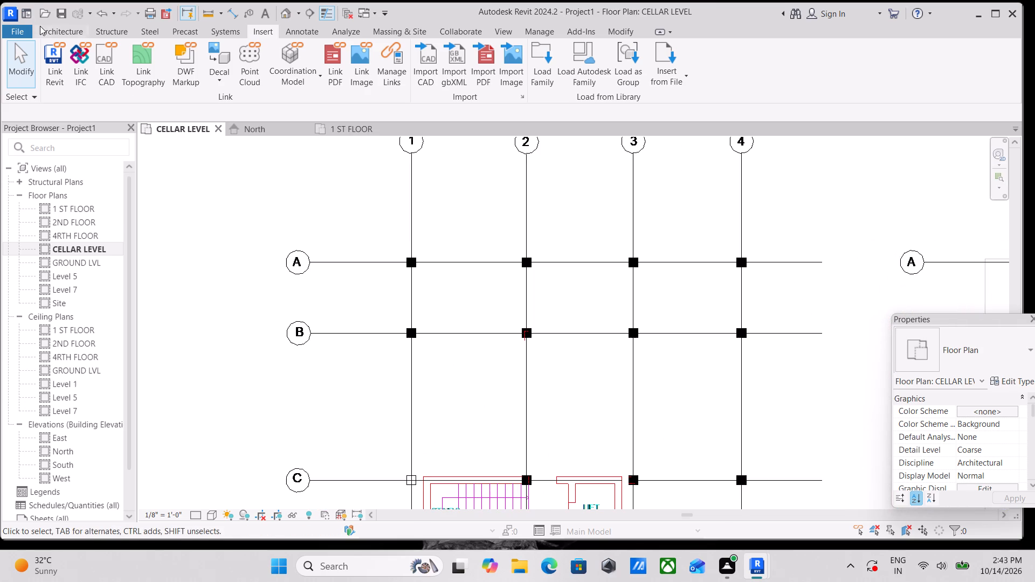
click(72, 30)
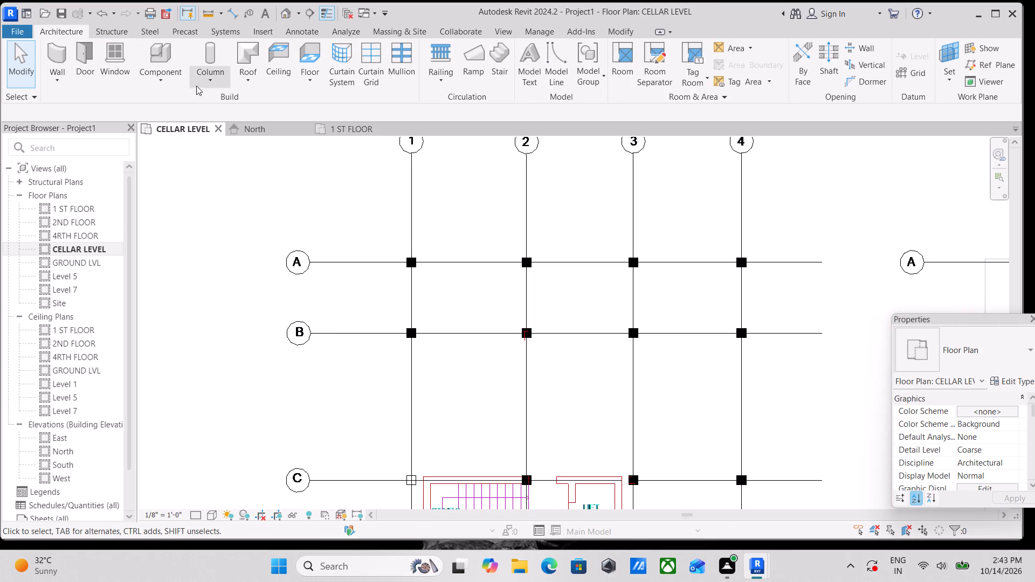
click(210, 85)
click(234, 134)
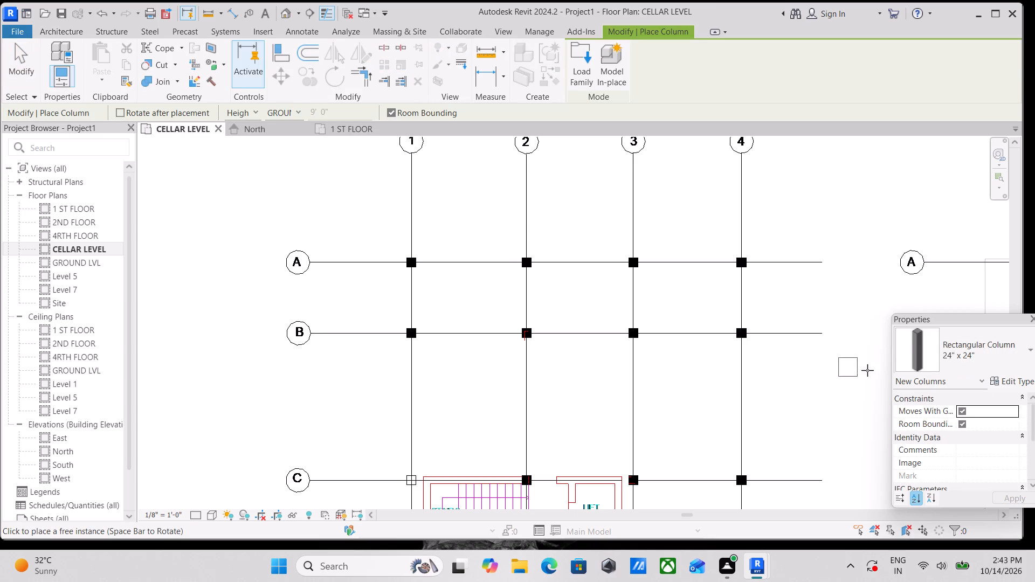
click(1023, 377)
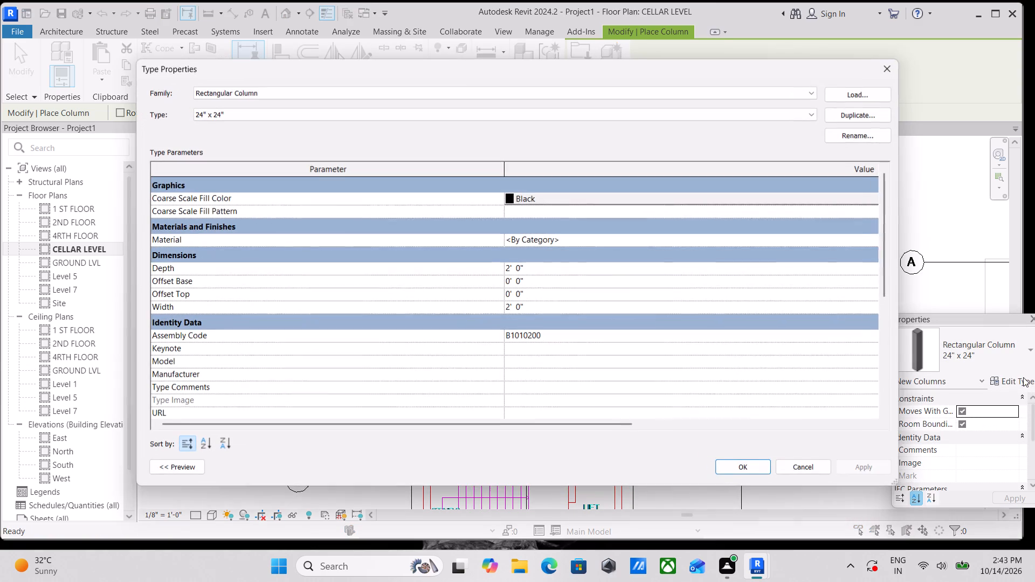
click(868, 116)
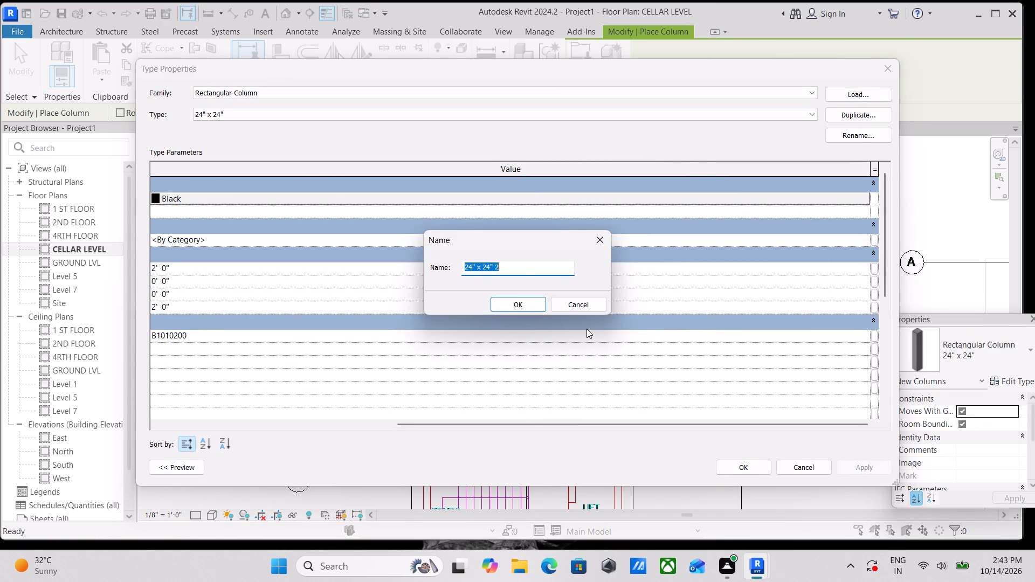
key(BackSpace)
text(1)
key(space)
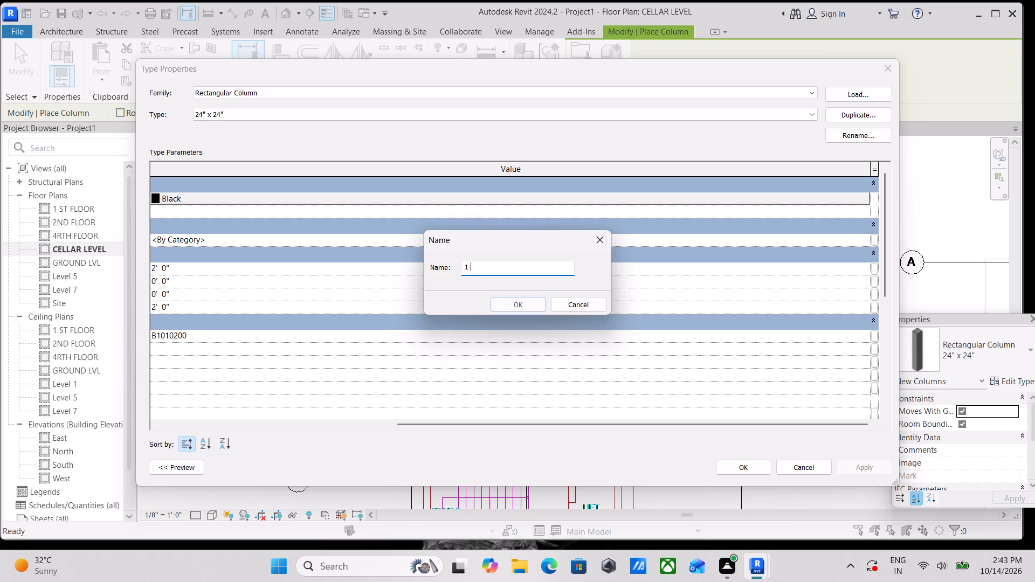
key(BackSpace)
key(BackSpace)
key(1)
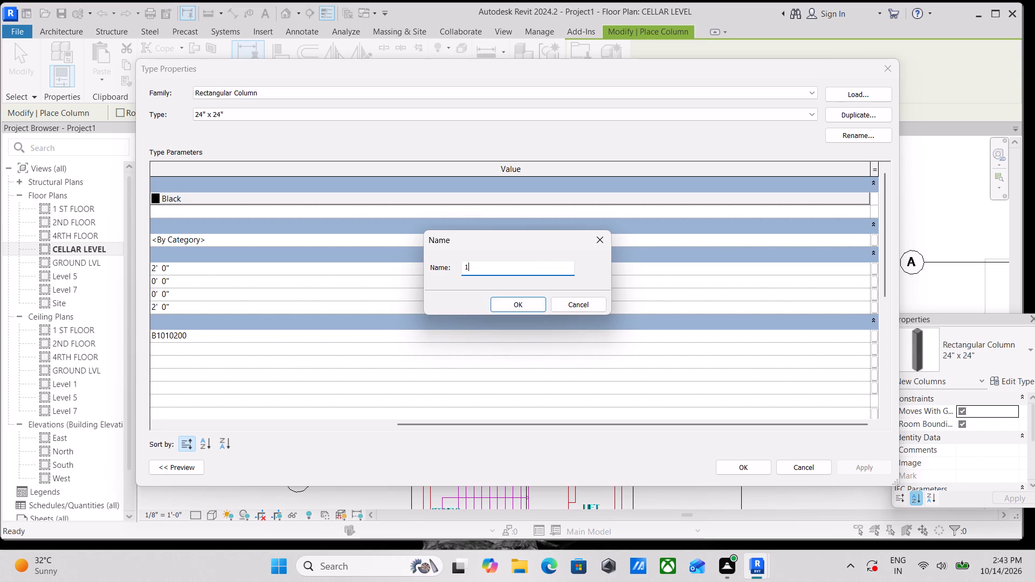
text(' X ' COUMN)
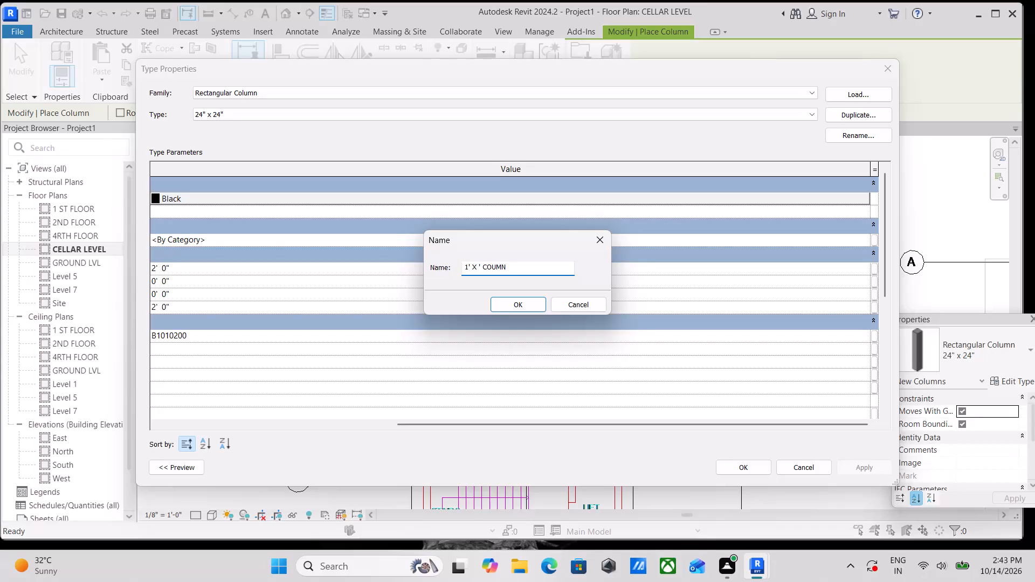
key(n)
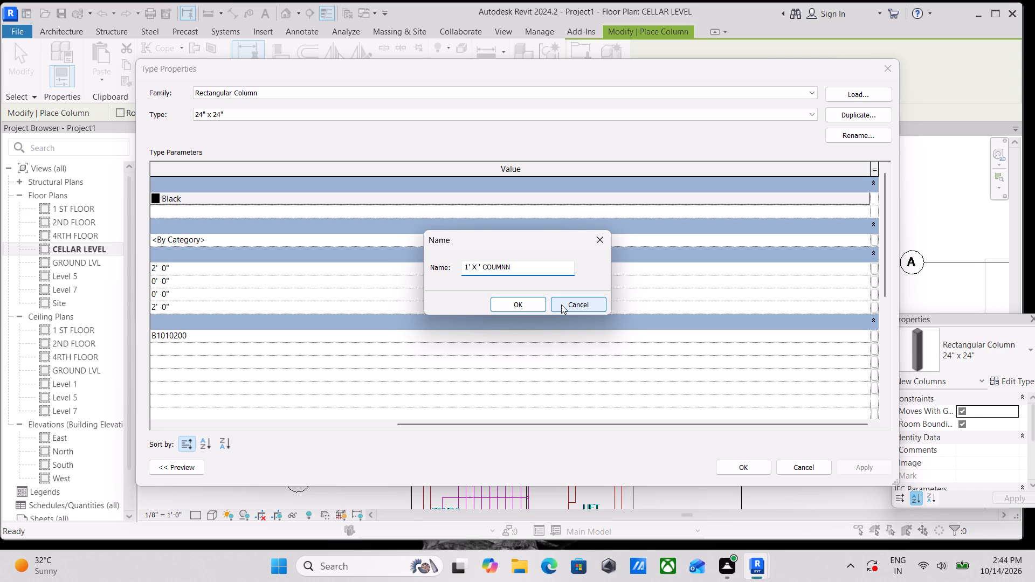
key(BackSpace)
key(BackSpace)
key(n)
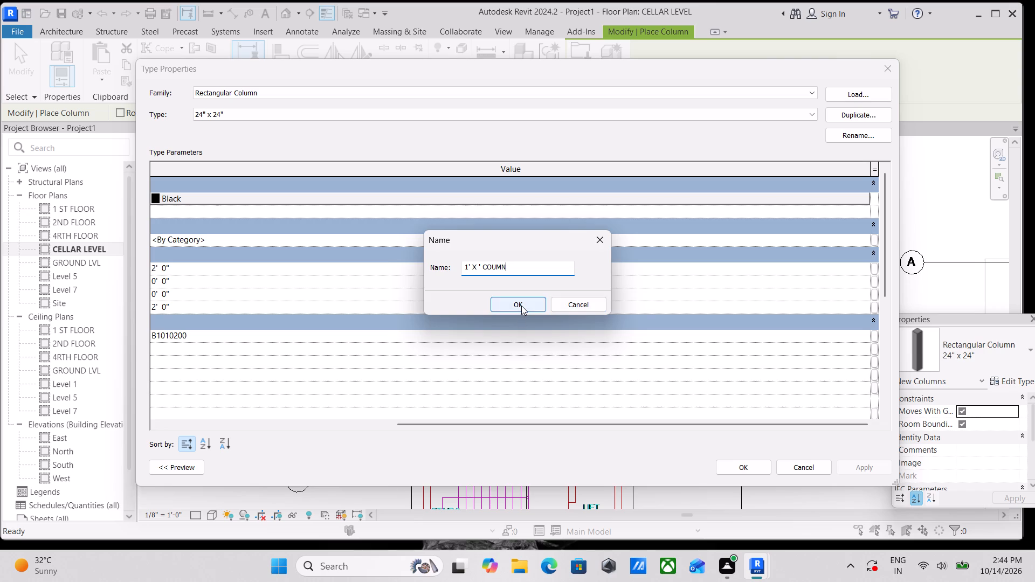
click(521, 306)
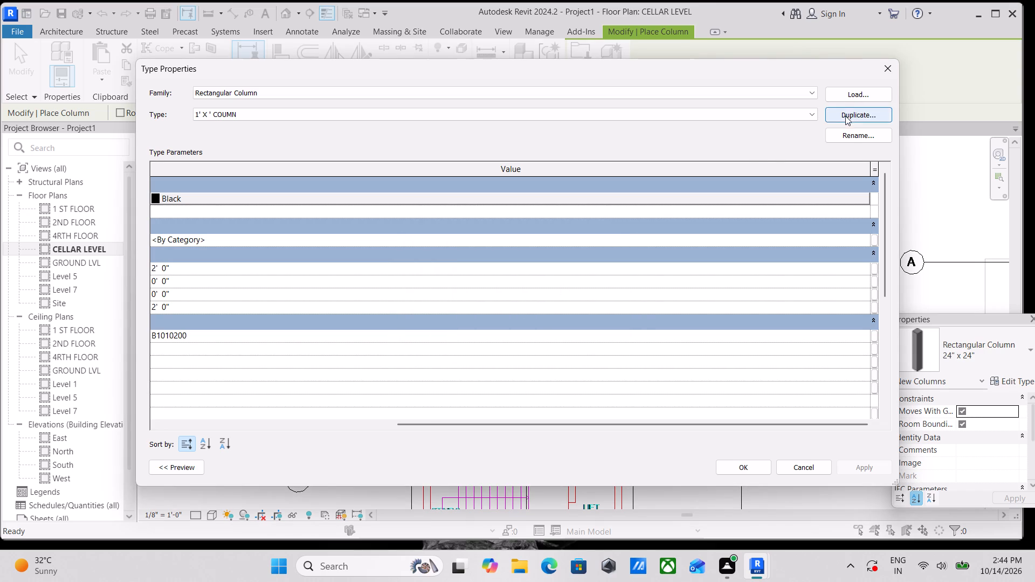
Rename the duplicated column type as 1' X 1' COLUMN.
click(847, 138)
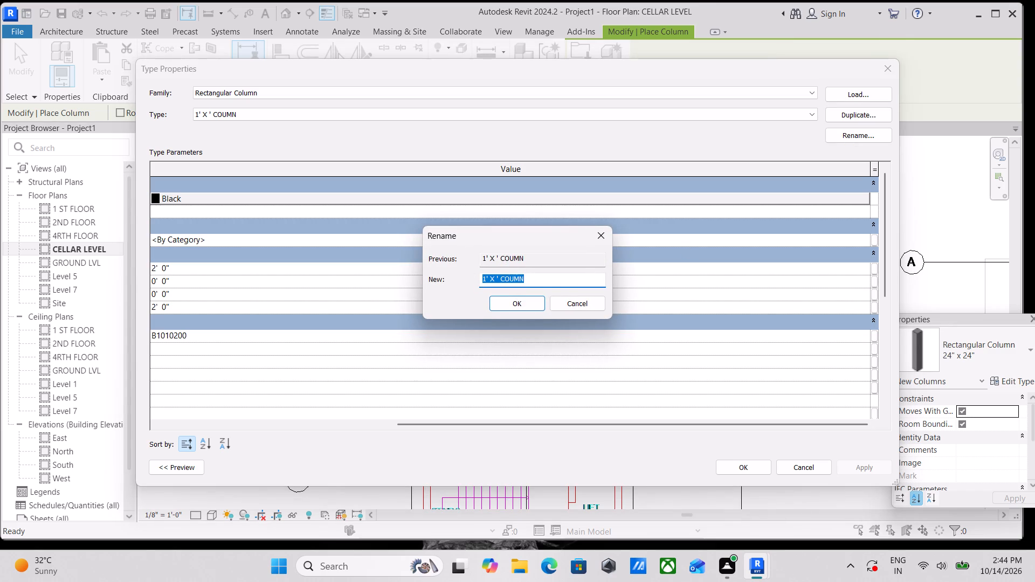
drag(536, 276, 470, 279)
text(1')
key(space)
text(X)
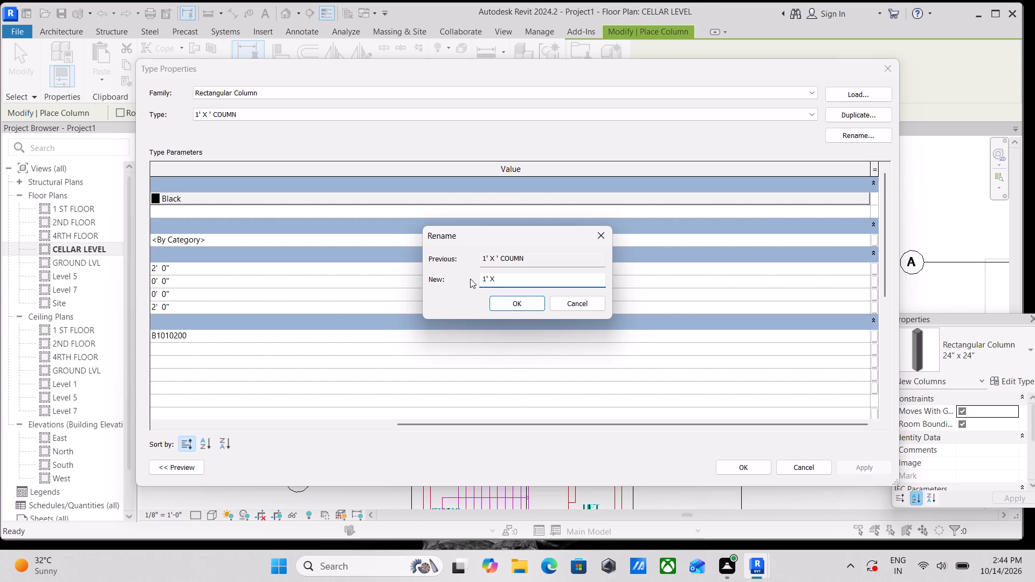
scroll(470, 279, up, 1)
scroll(470, 279, down, 1)
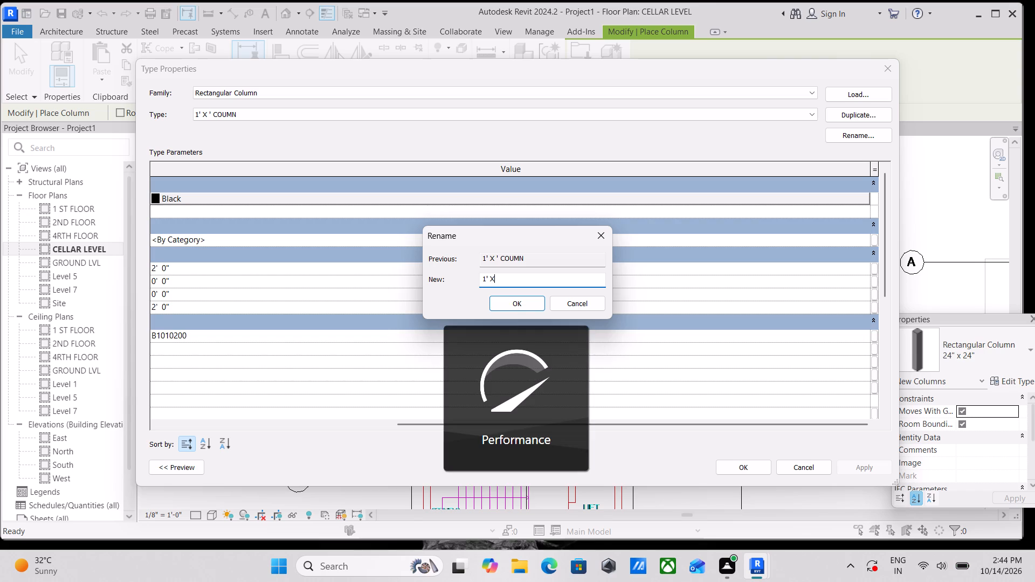
click(513, 273)
click(503, 279)
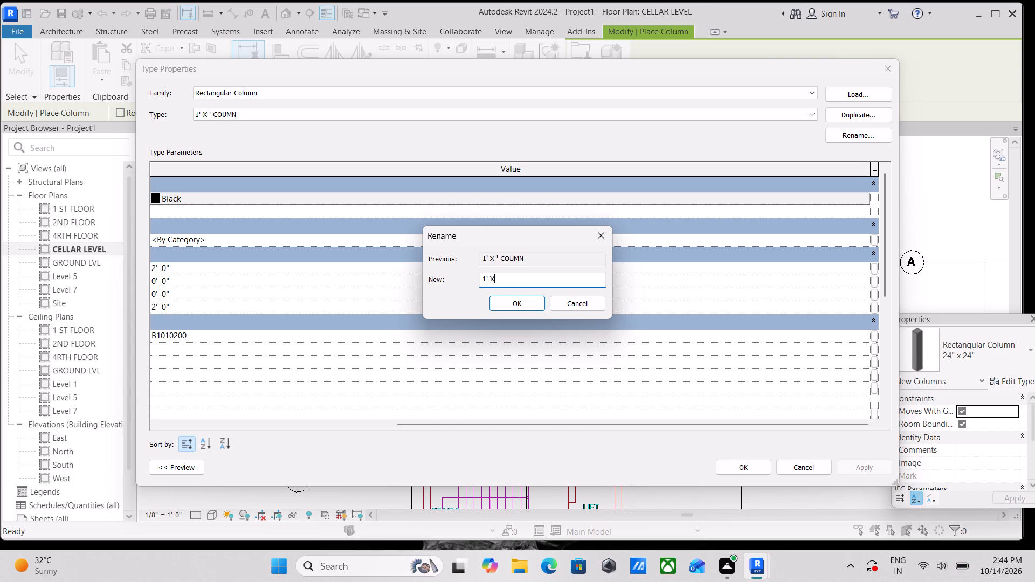
key(space)
text(1)
text(')
key(space)
text(COLUMN)
key(space)
click(515, 302)
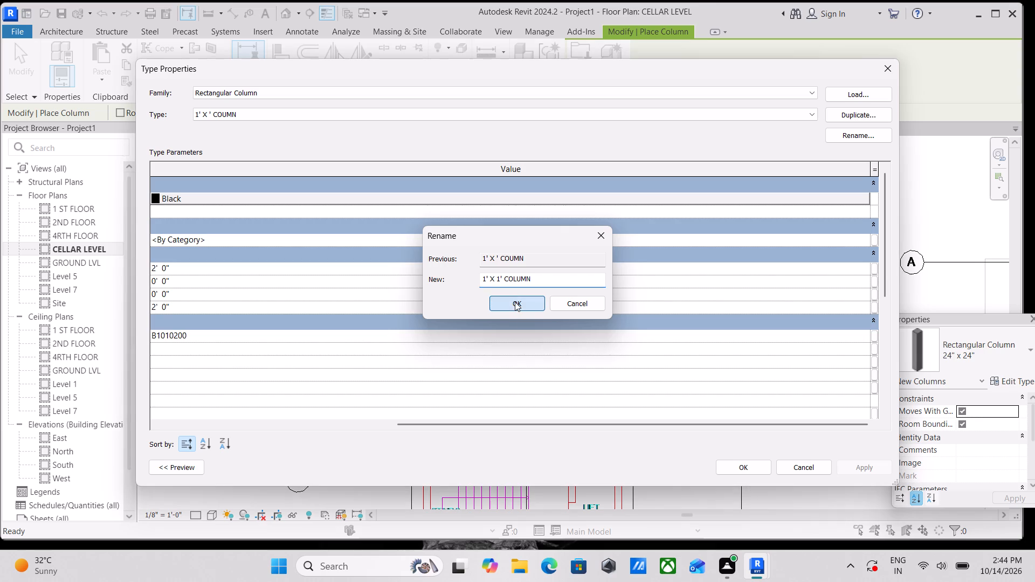
Set both the depth and the width of the 1' X 1' COLUMN type to 1'.
click(179, 265)
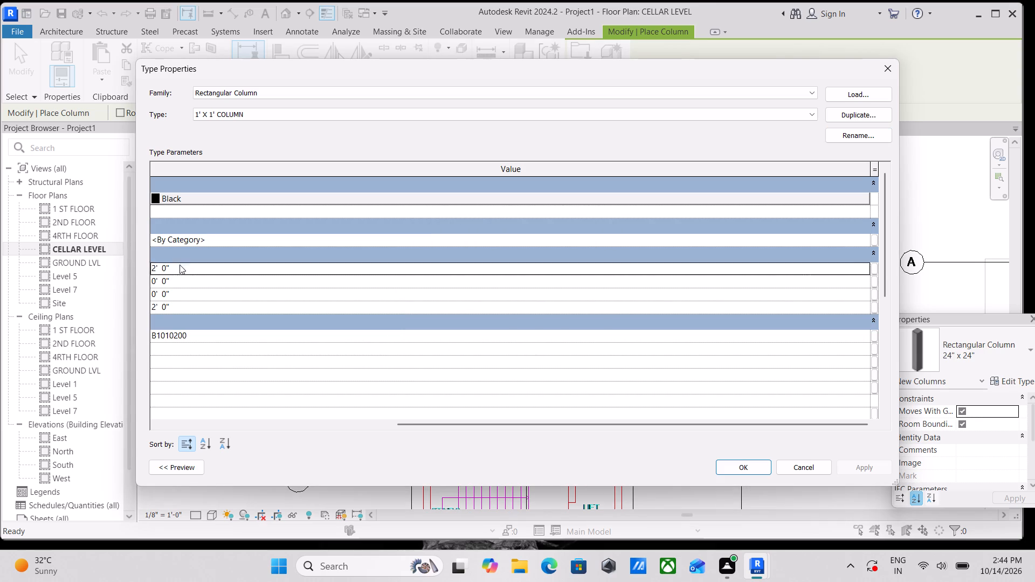
key(1)
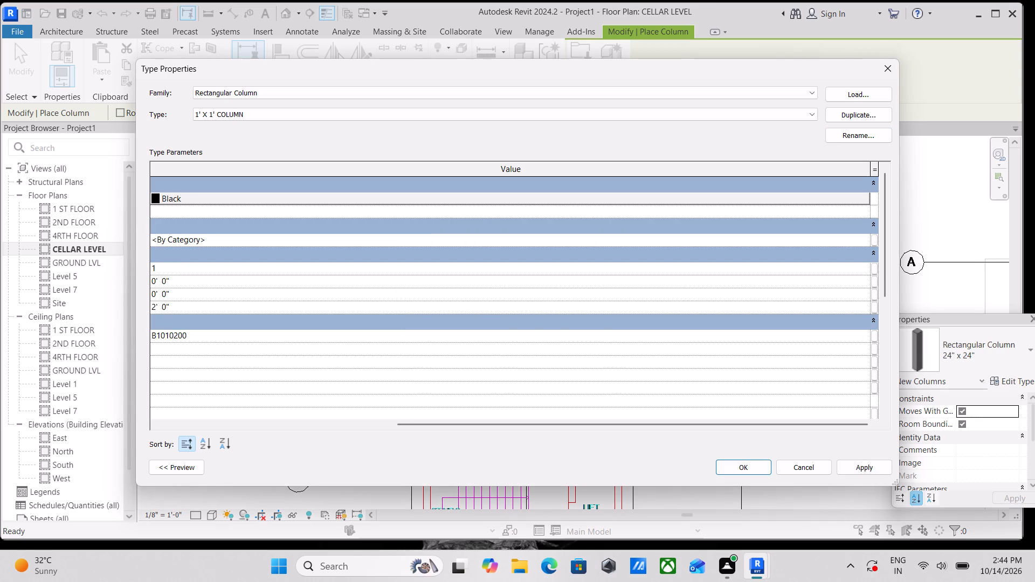
key(apostrophe)
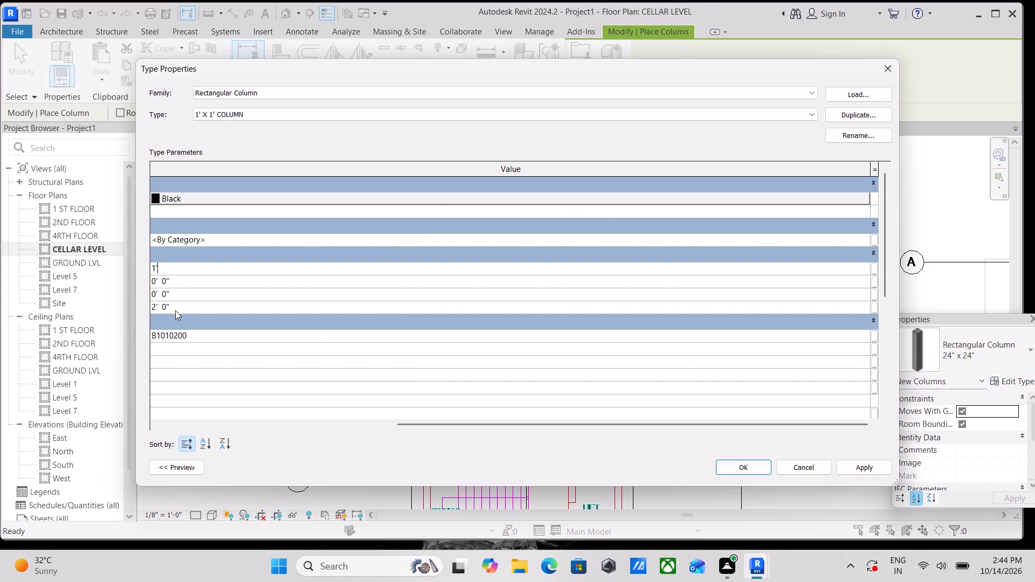
click(175, 310)
drag(177, 309, 138, 307)
text(1')
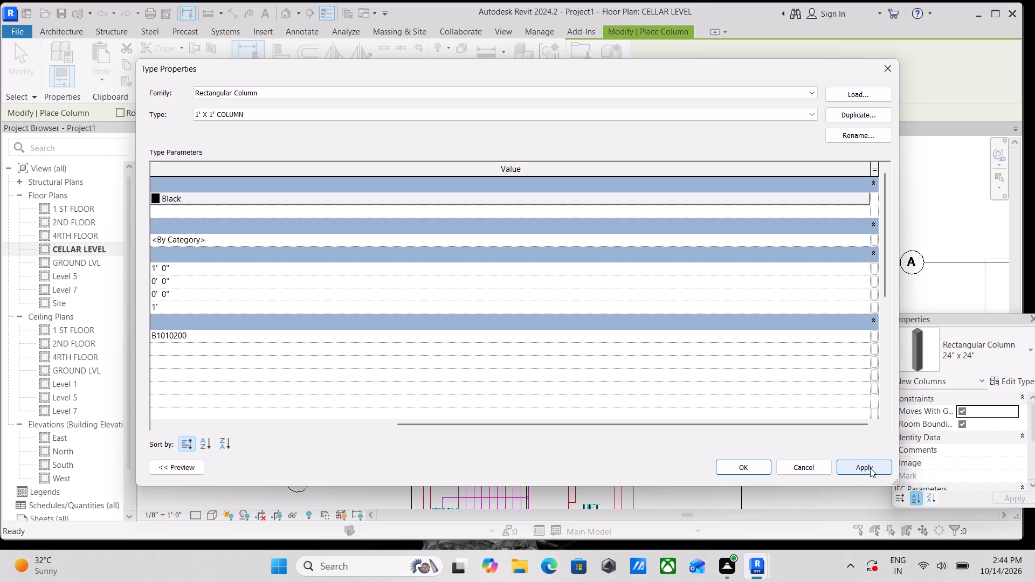
Create a new material named ROSE COLOUR for the 1' X 1' COLUMN type's material.
click(312, 237)
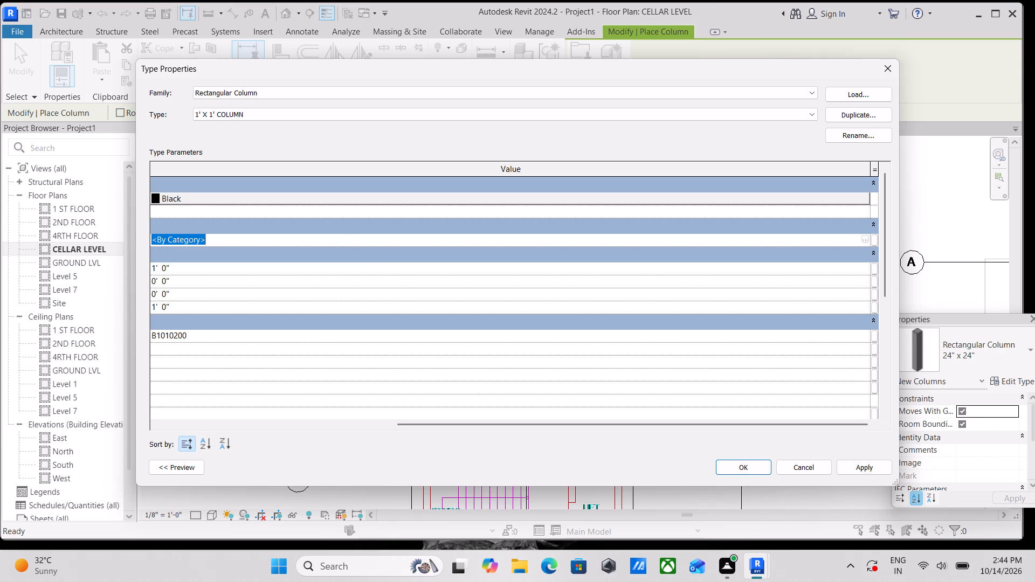
click(860, 240)
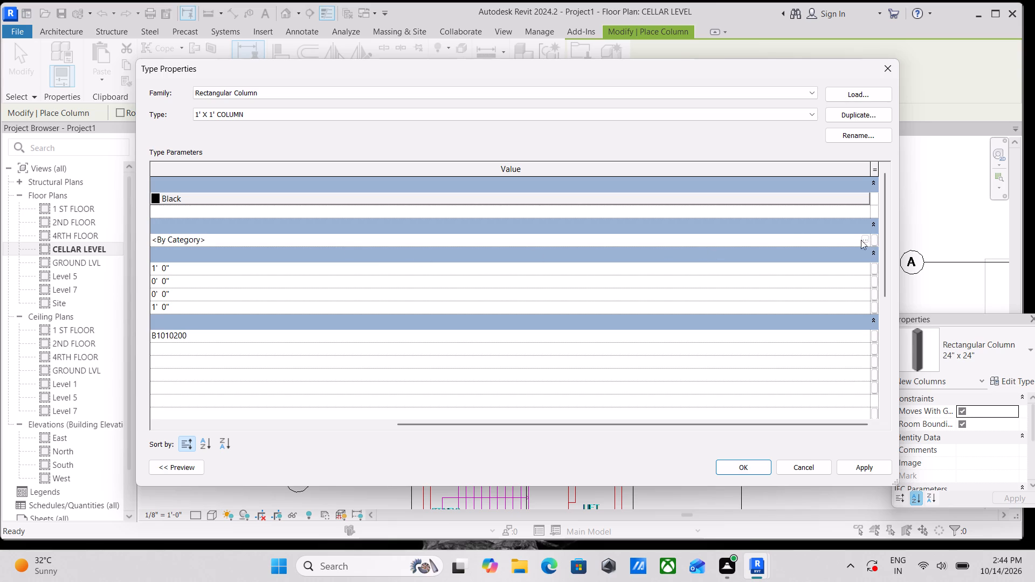
click(865, 237)
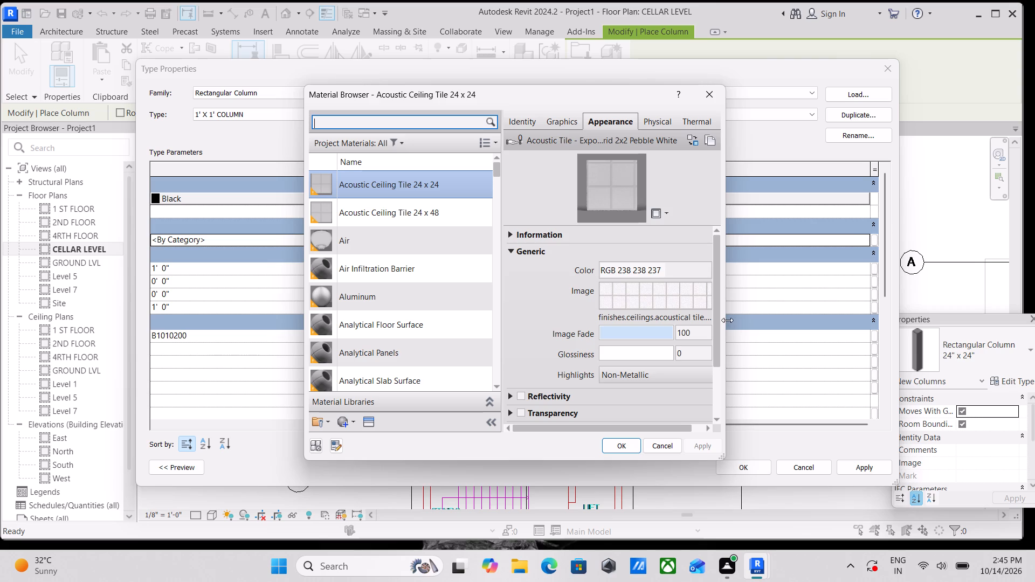
click(346, 424)
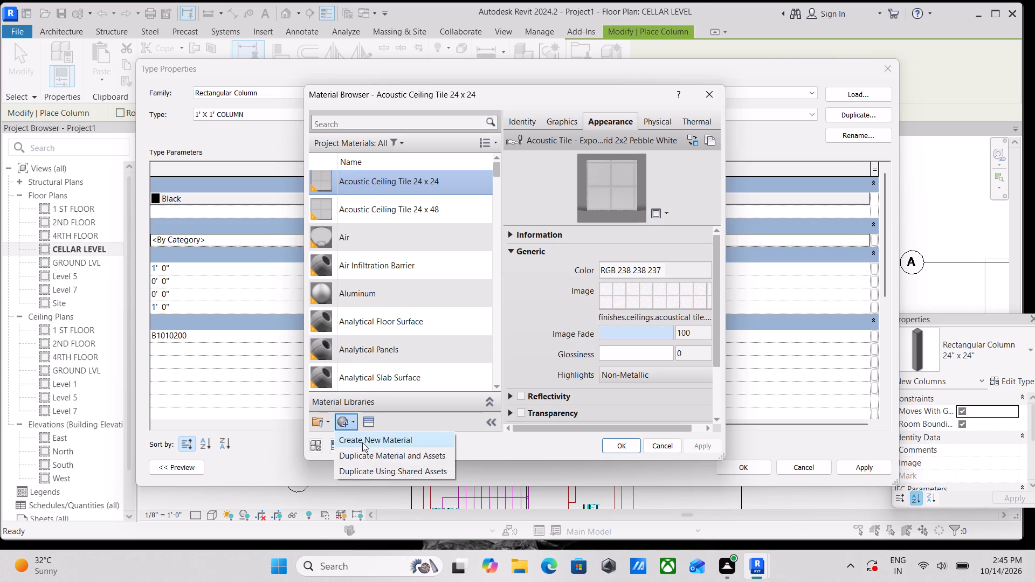
click(362, 444)
right_click(375, 276)
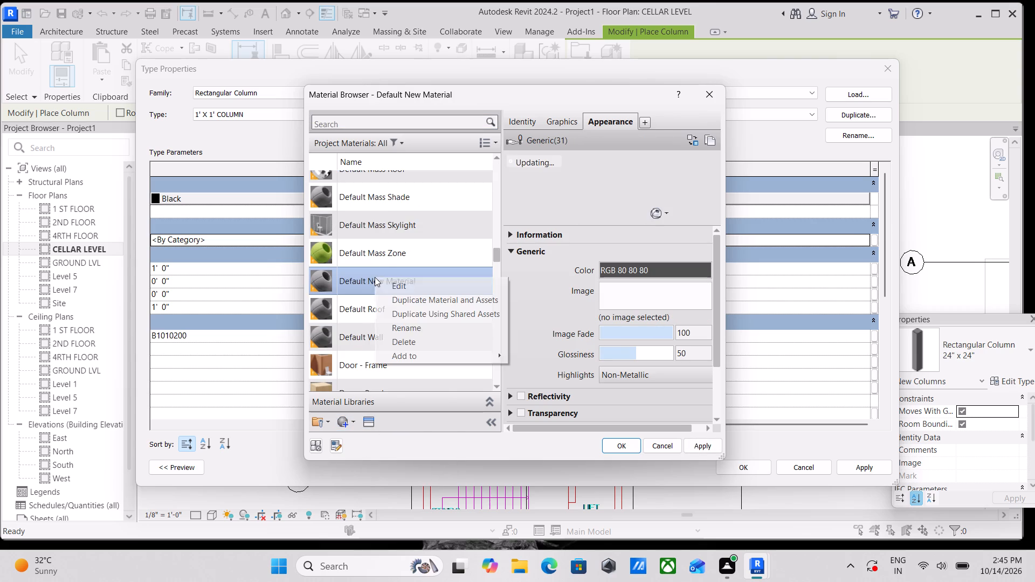
click(413, 329)
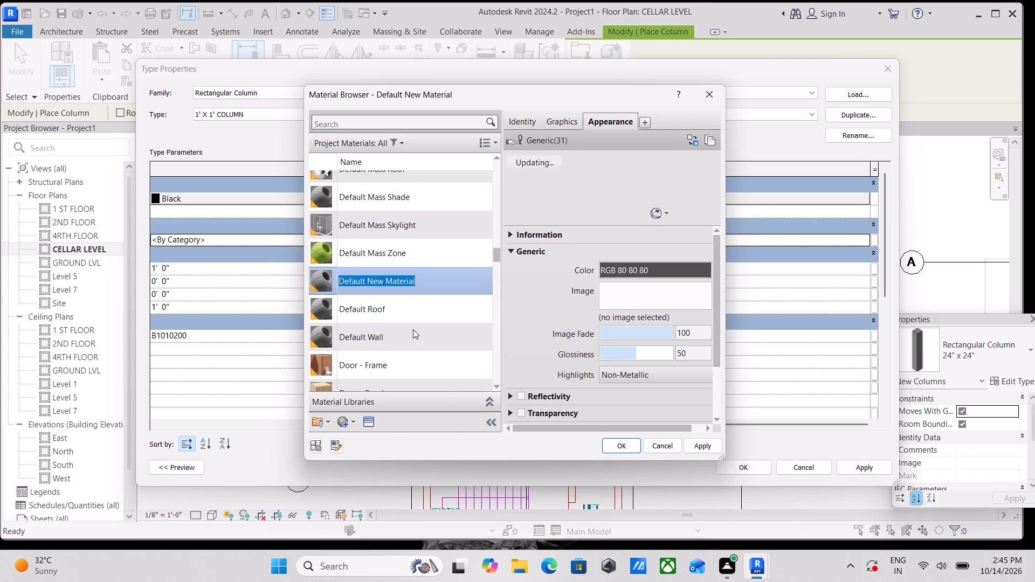
key(BackSpace)
text(ROSE)
key(space)
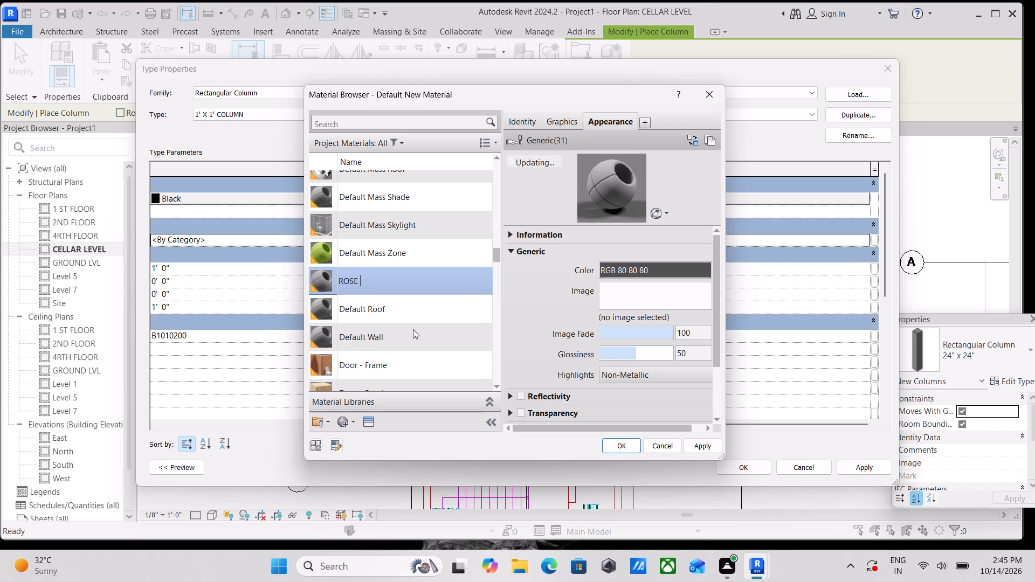
text(COLOUR)
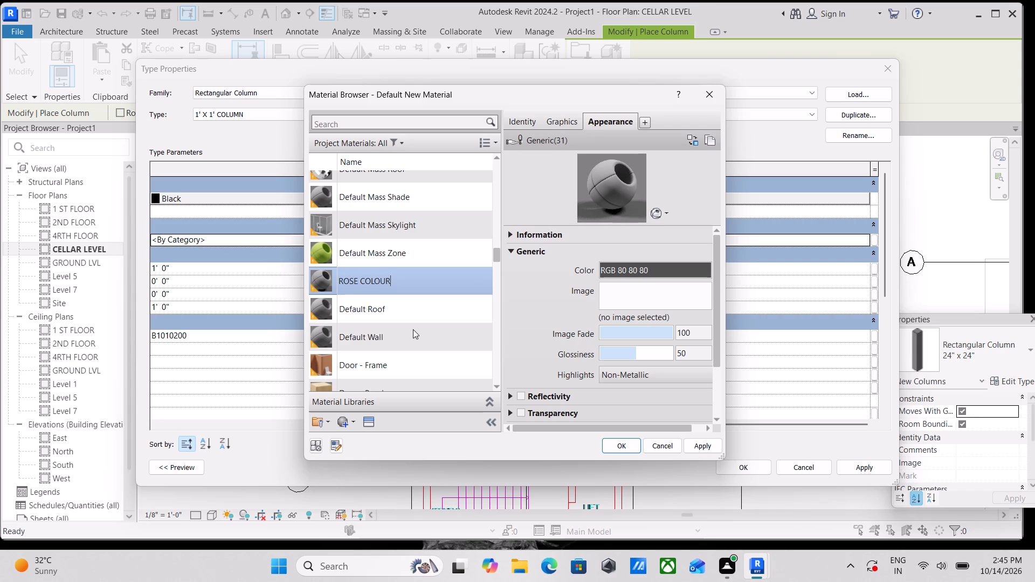
Set the ROSE COLOUR material's appearance color to RGB 255, 182, 197.
click(659, 268)
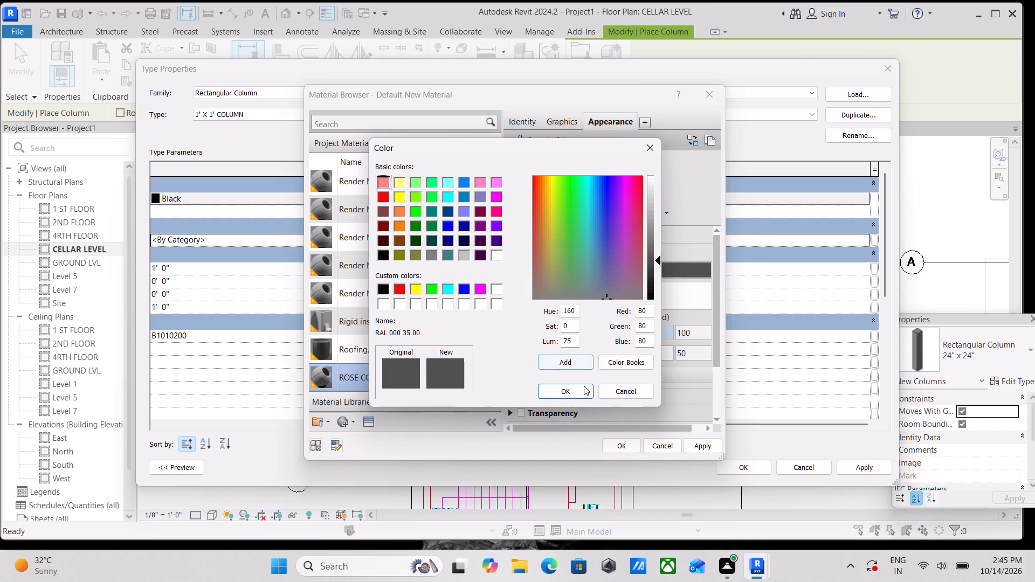
drag(648, 309, 627, 311)
drag(627, 311, 626, 311)
click(381, 299)
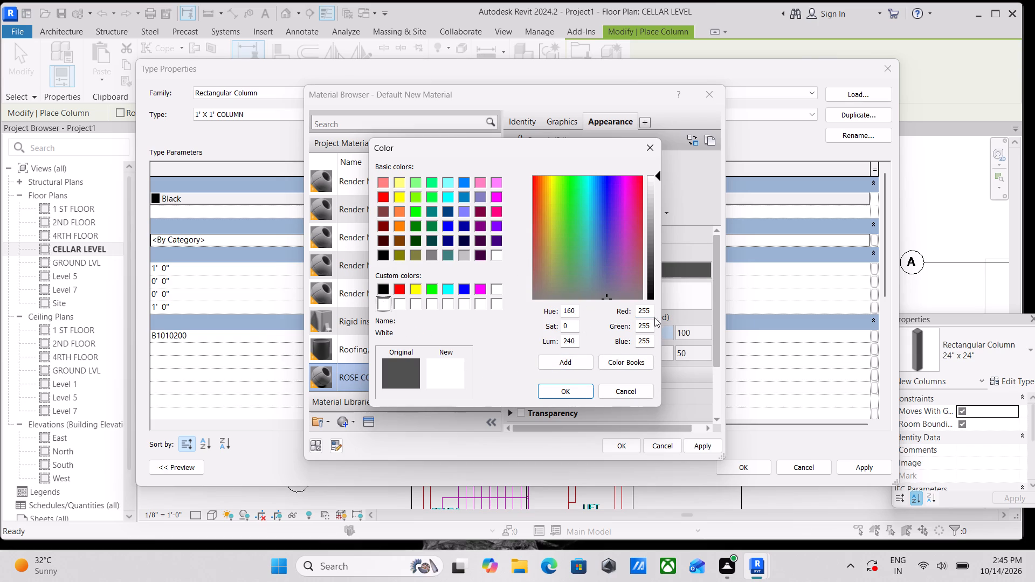
drag(651, 310, 610, 311)
text(255)
drag(648, 326, 632, 326)
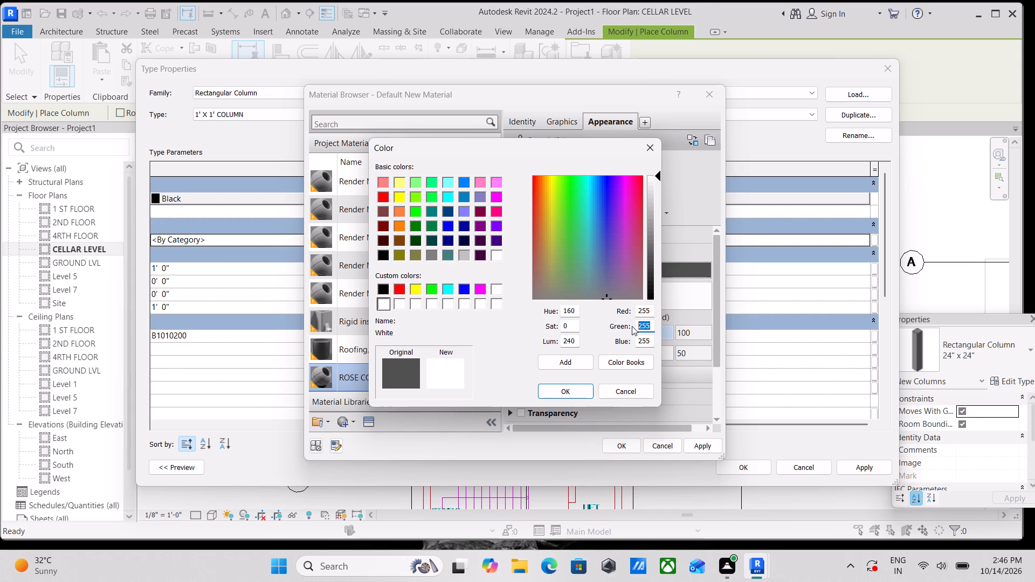
text(182)
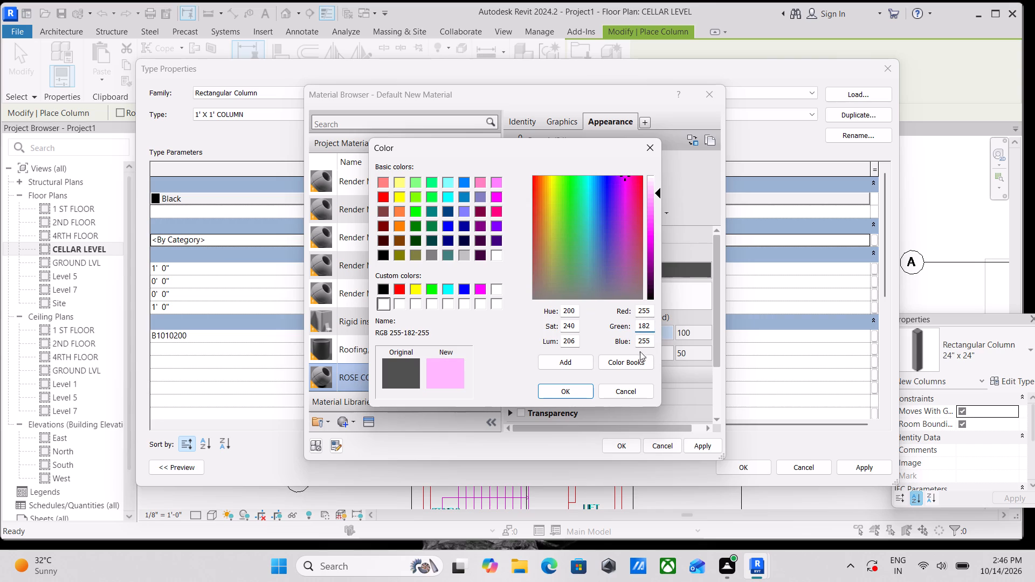
drag(652, 338, 618, 344)
key(1)
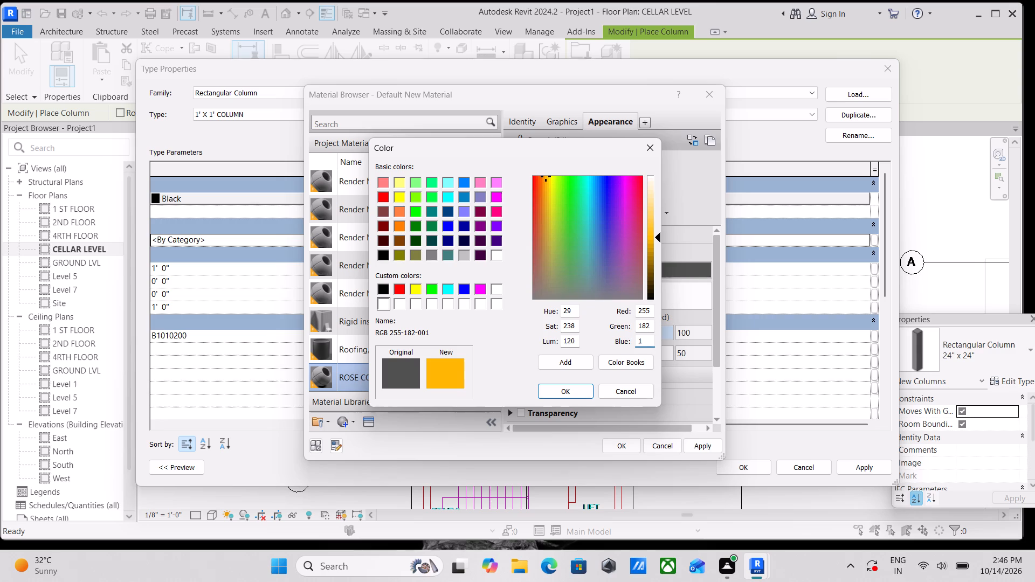
key(9)
key(7)
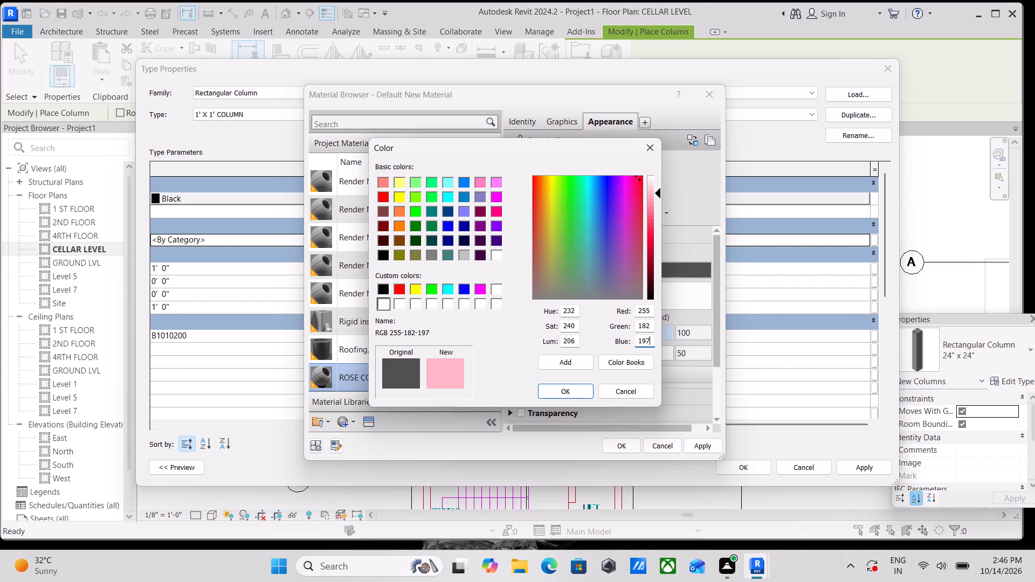
click(549, 385)
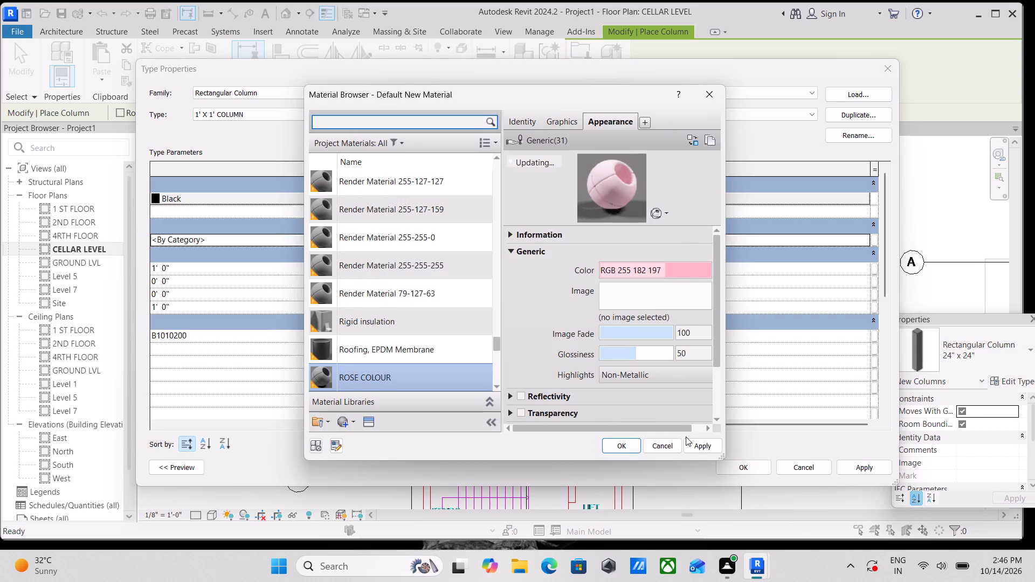
Assign the ROSE COLOUR material to the 1' X 1' COLUMN type and accept the type properties.
click(695, 449)
click(606, 447)
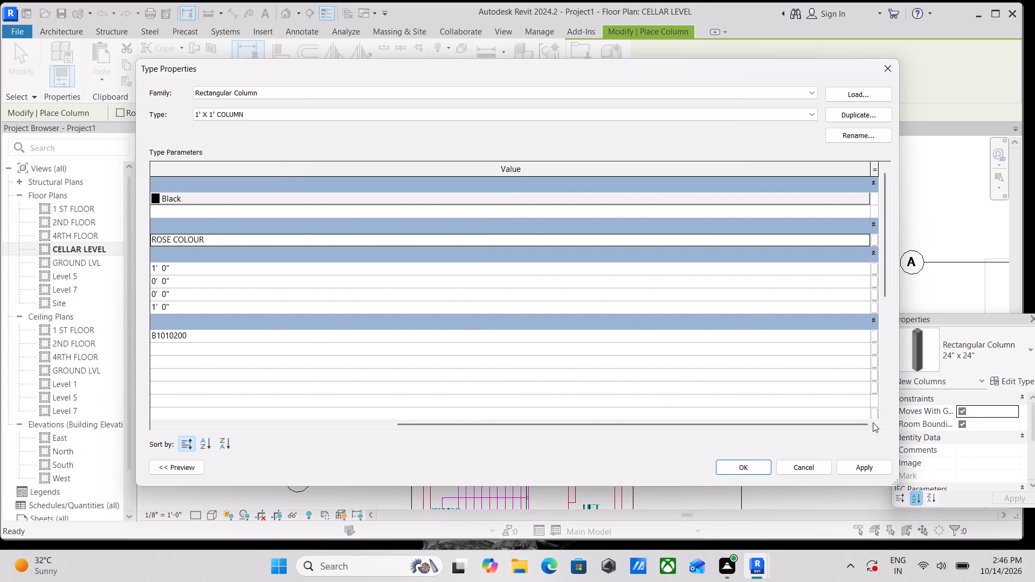
click(869, 466)
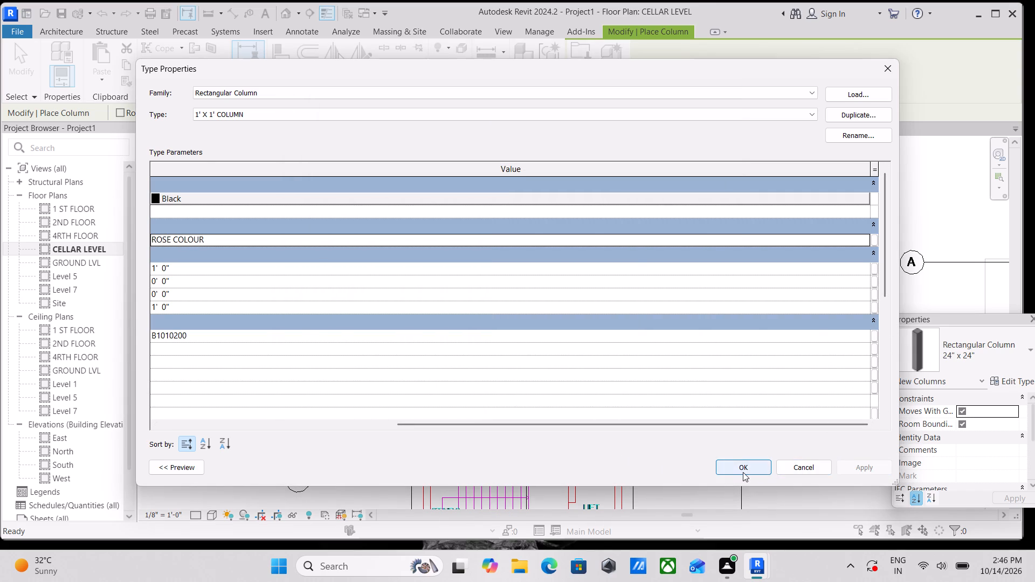
click(743, 472)
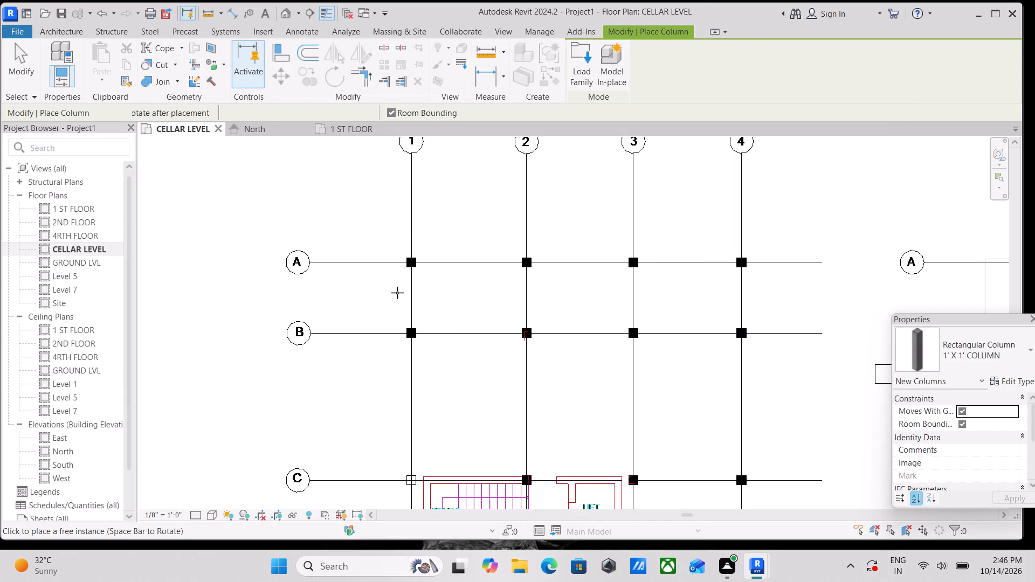
Place 1' X 1' columns with their height up to GROUND LVL at grid intersections A1, A2 and A3.
scroll(396, 285, up, 7)
scroll(426, 248, up, 2)
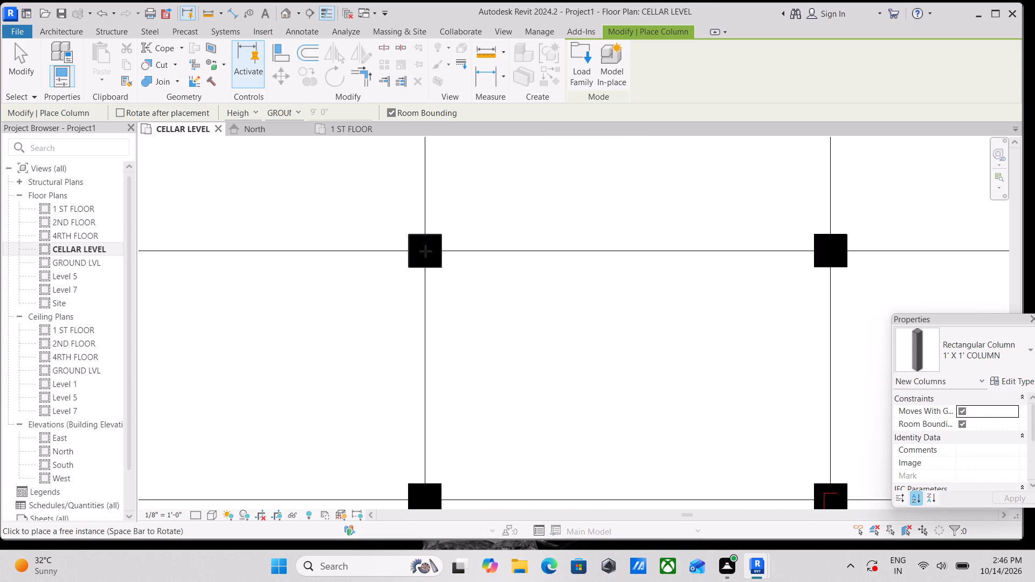
click(425, 251)
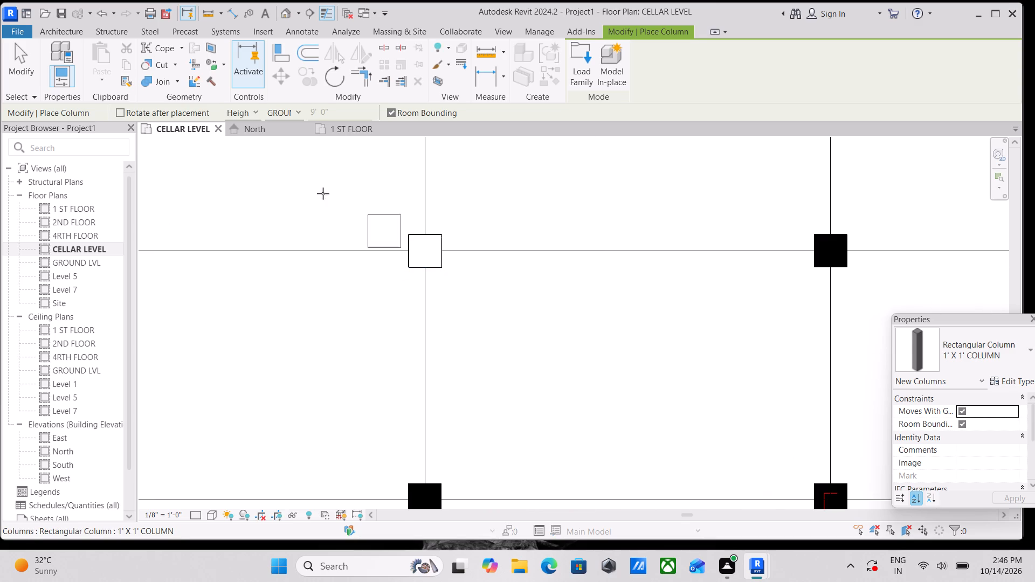
click(295, 110)
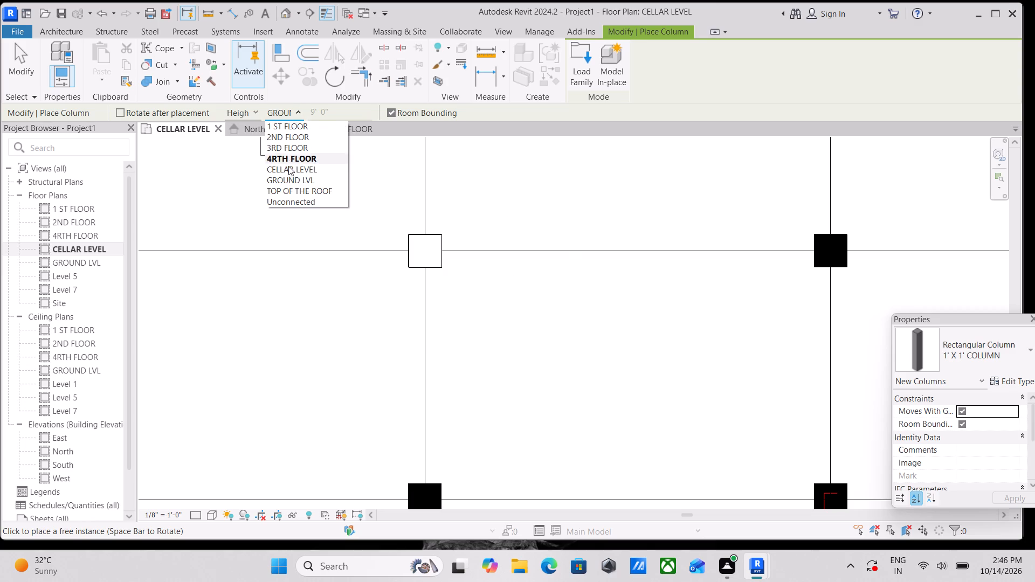
scroll(293, 192, down, 1)
scroll(293, 193, up, 1)
click(293, 180)
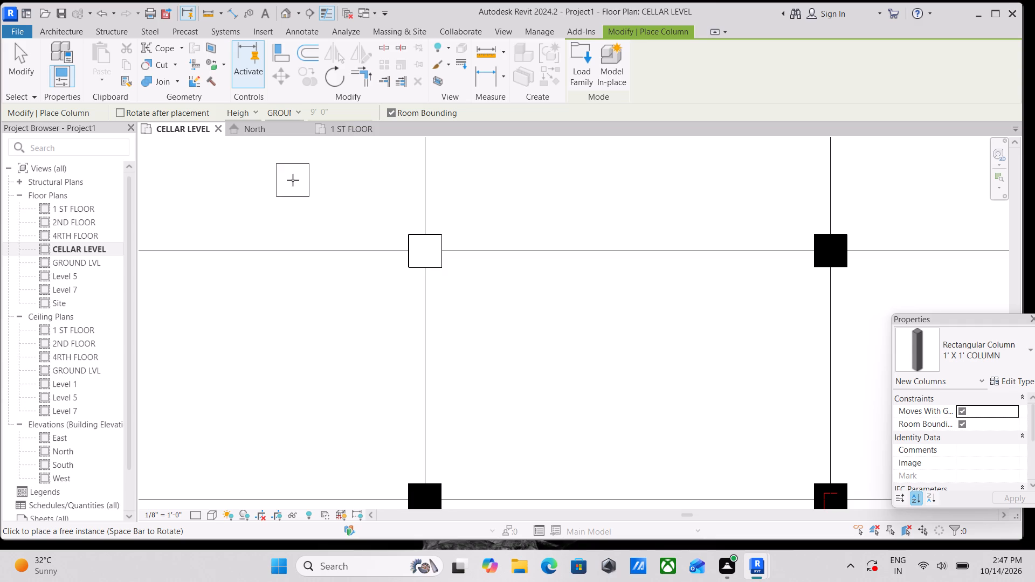
middle_drag(619, 274, 375, 315)
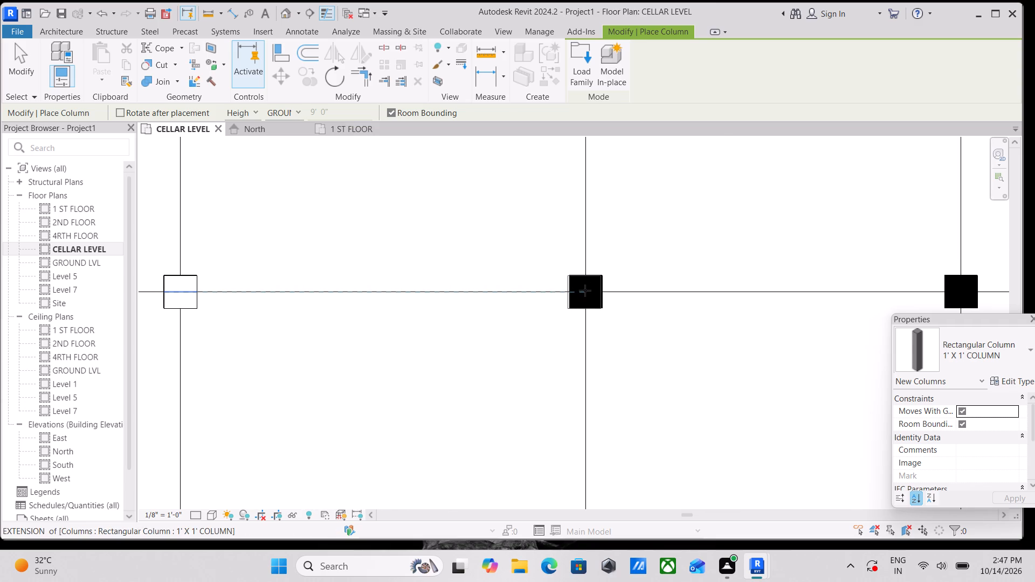
click(586, 290)
middle_drag(629, 286, 377, 325)
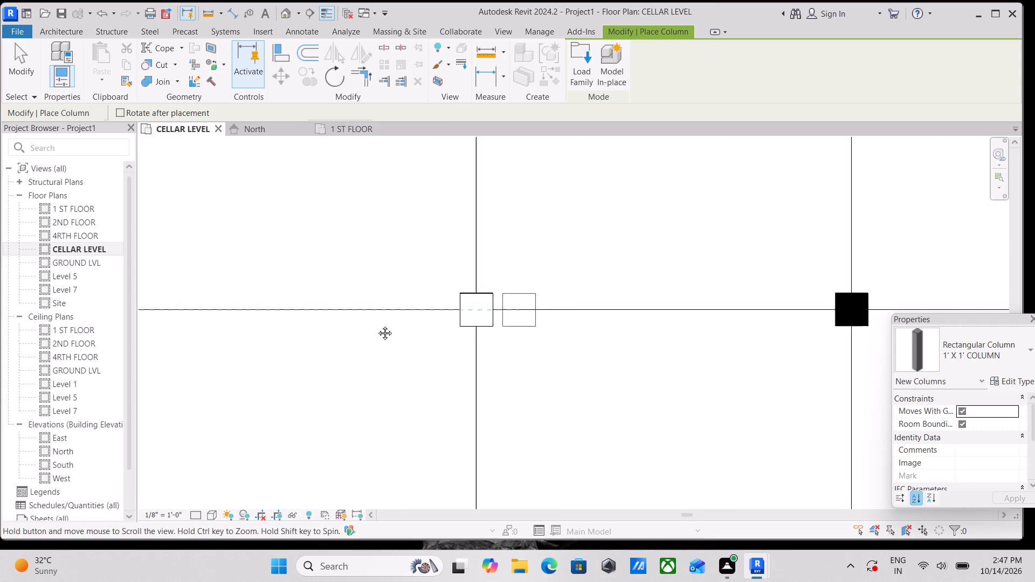
middle_drag(377, 325, 337, 336)
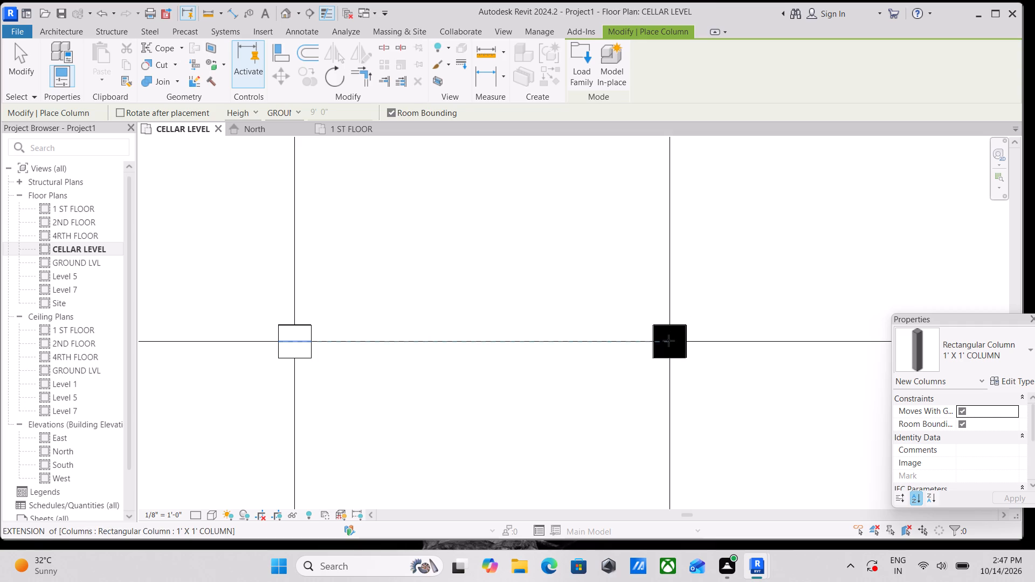
click(670, 339)
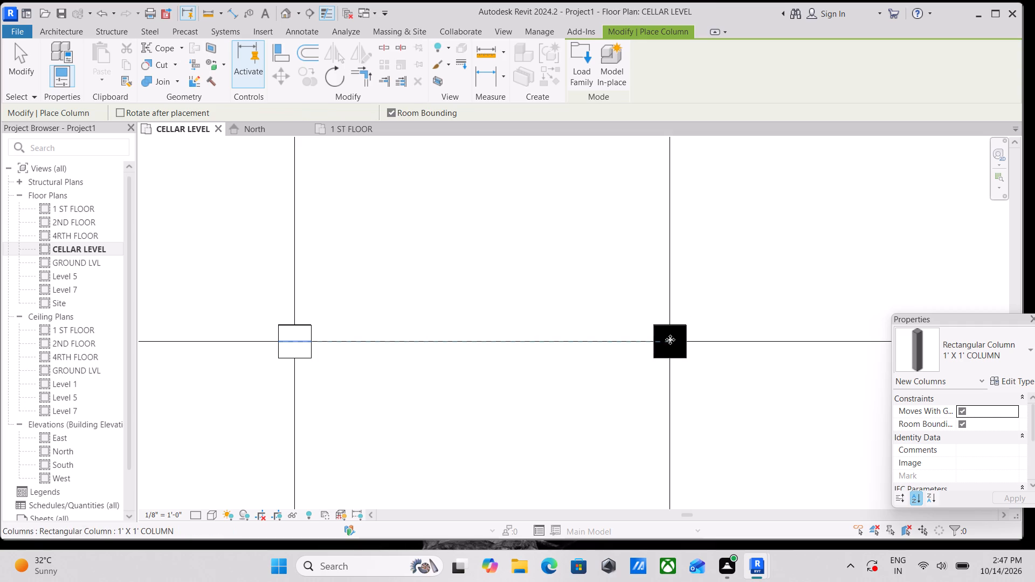
Place 1' X 1' columns at grid intersections B1 and B2 over the linked drawing's columns.
scroll(670, 339, down, 2)
middle_drag(667, 344, 657, 223)
scroll(663, 375, down, 1)
middle_drag(663, 377, 717, 290)
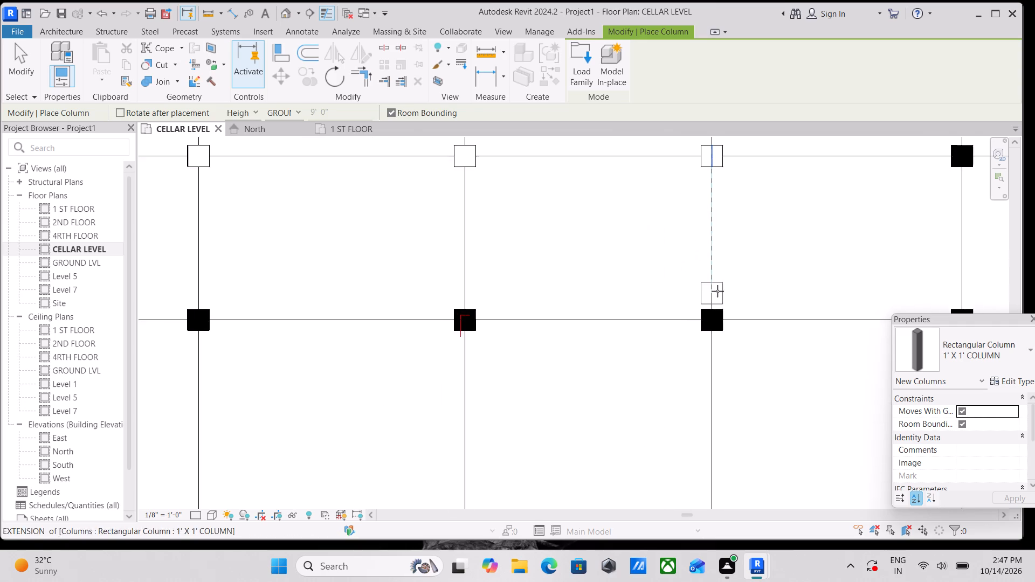
scroll(387, 343, down, 1)
middle_drag(387, 343, 604, 367)
scroll(447, 351, up, 2)
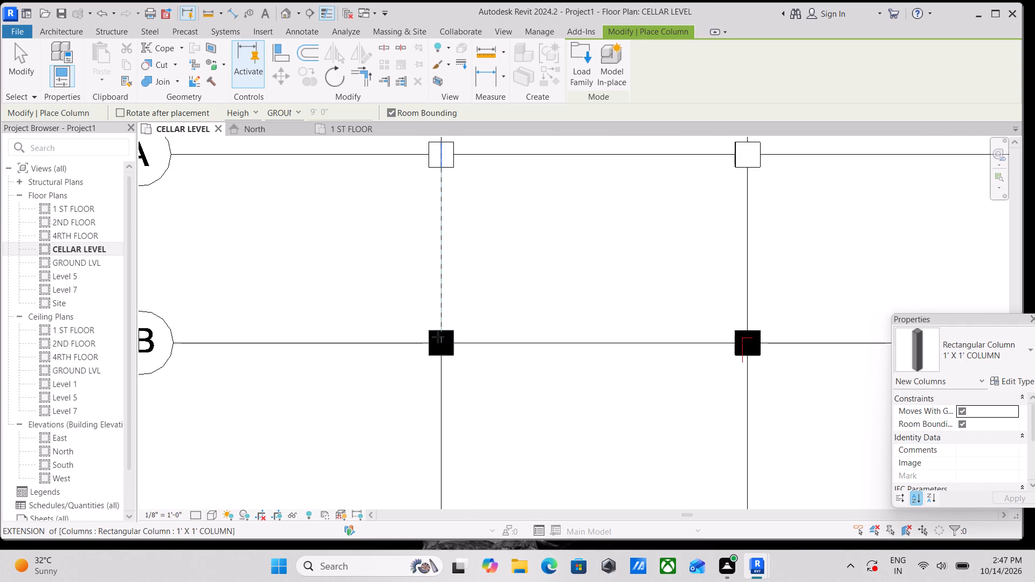
scroll(436, 335, up, 2)
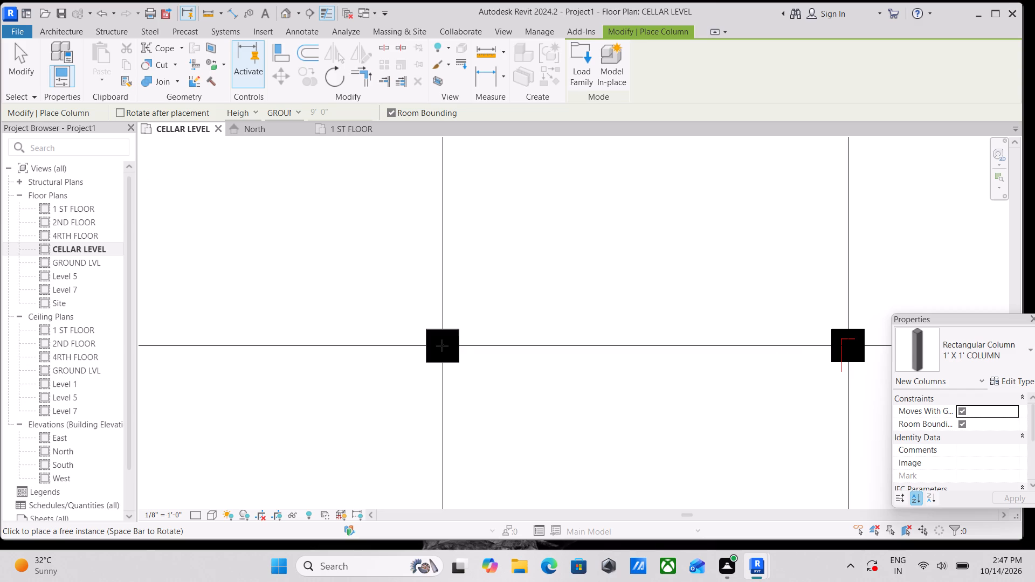
click(442, 345)
scroll(509, 338, down, 1)
middle_drag(509, 338, 173, 373)
scroll(463, 377, up, 3)
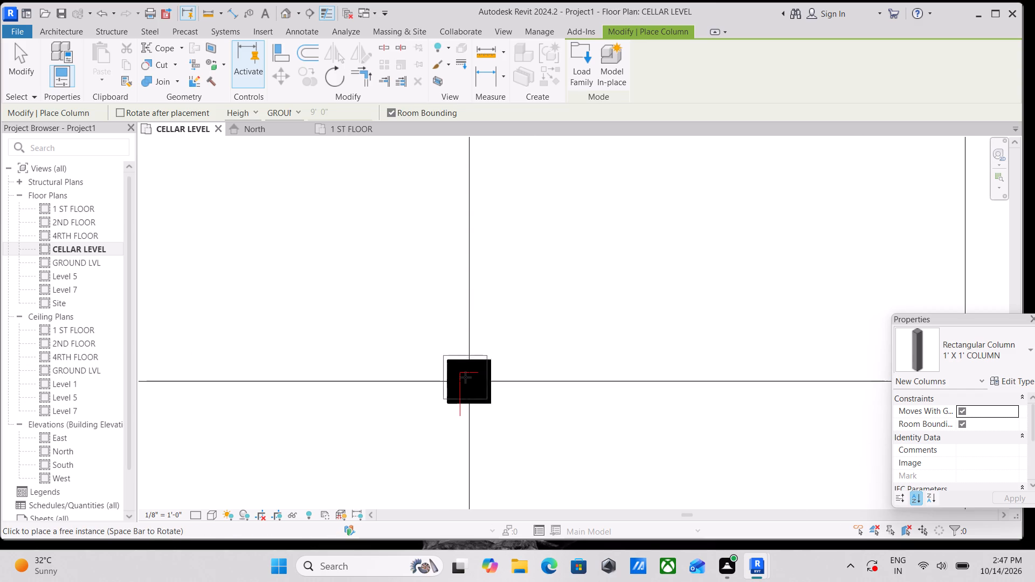
click(468, 380)
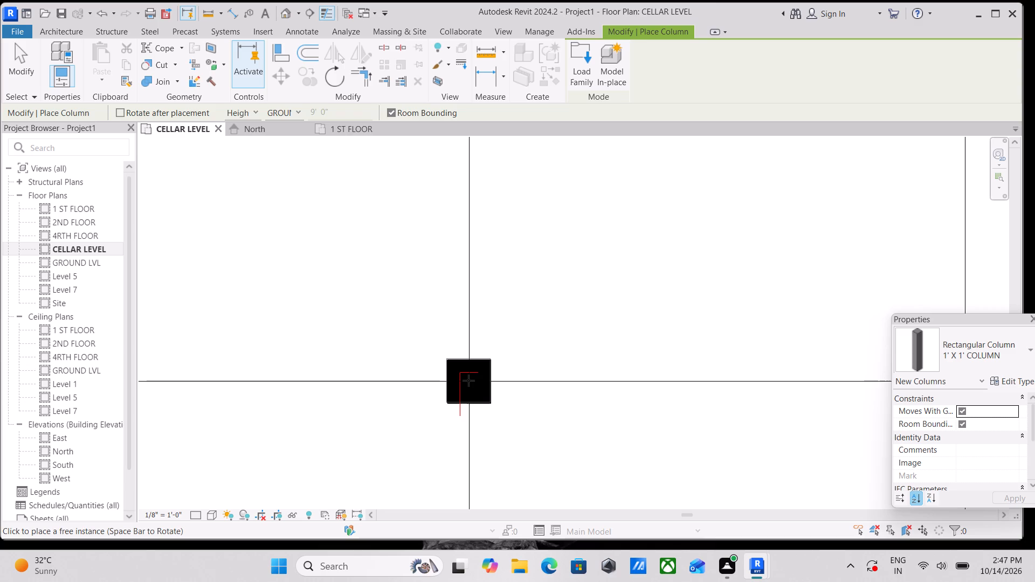
Place 1' X 1' columns at grid intersections B3, B4 and A4 over the linked drawing's columns.
scroll(472, 380, down, 2)
middle_drag(471, 379, 236, 376)
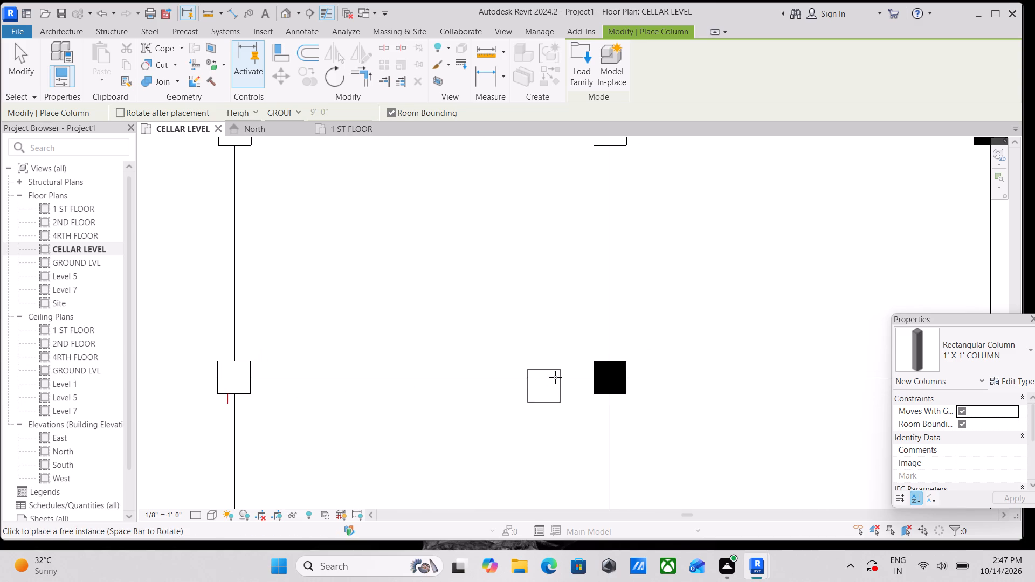
click(610, 378)
scroll(625, 377, down, 1)
middle_drag(624, 377, 190, 421)
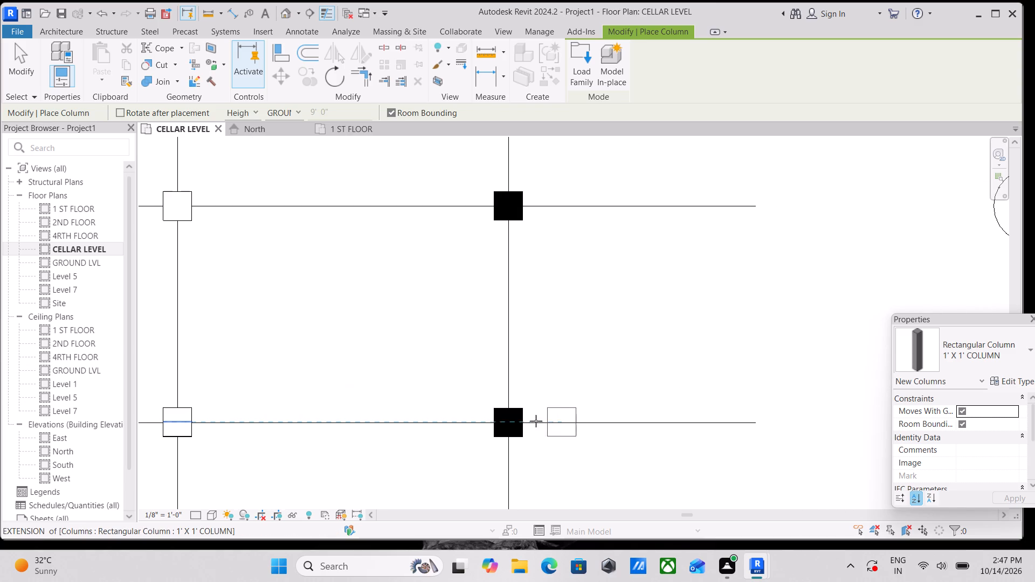
click(509, 425)
middle_drag(517, 331, 507, 463)
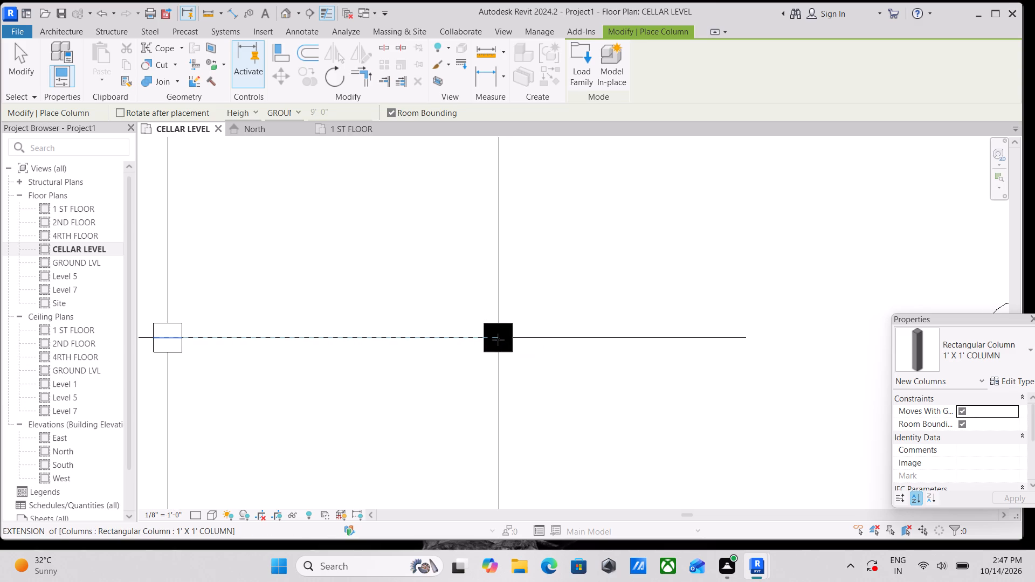
click(498, 338)
Place 1' X 1' columns at grid intersections D4 and C4 over the linked drawing's columns.
scroll(498, 338, down, 3)
scroll(502, 404, down, 3)
middle_drag(502, 404, 512, 350)
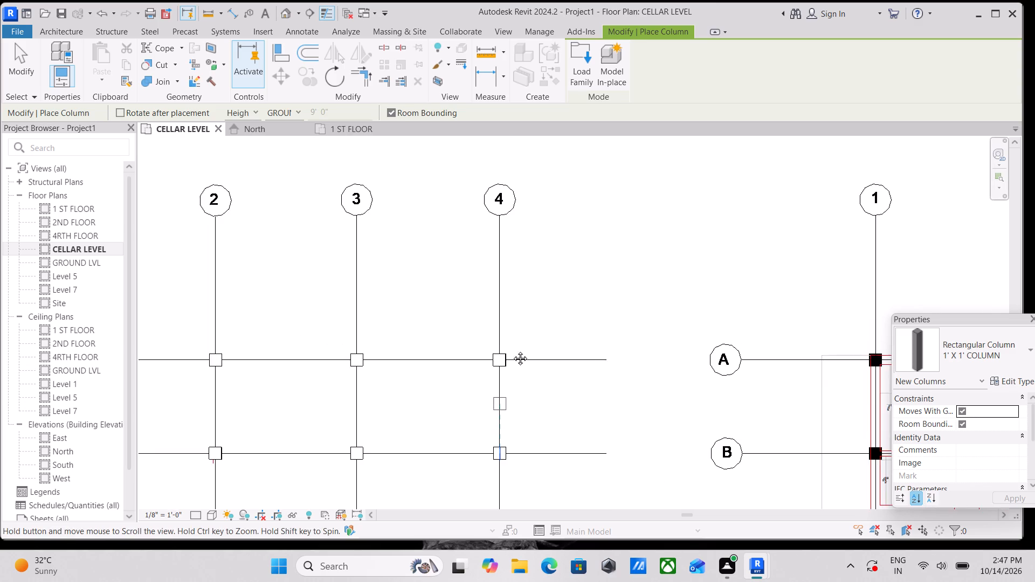
middle_drag(512, 350, 540, 267)
scroll(541, 390, down, 2)
middle_drag(541, 390, 587, 267)
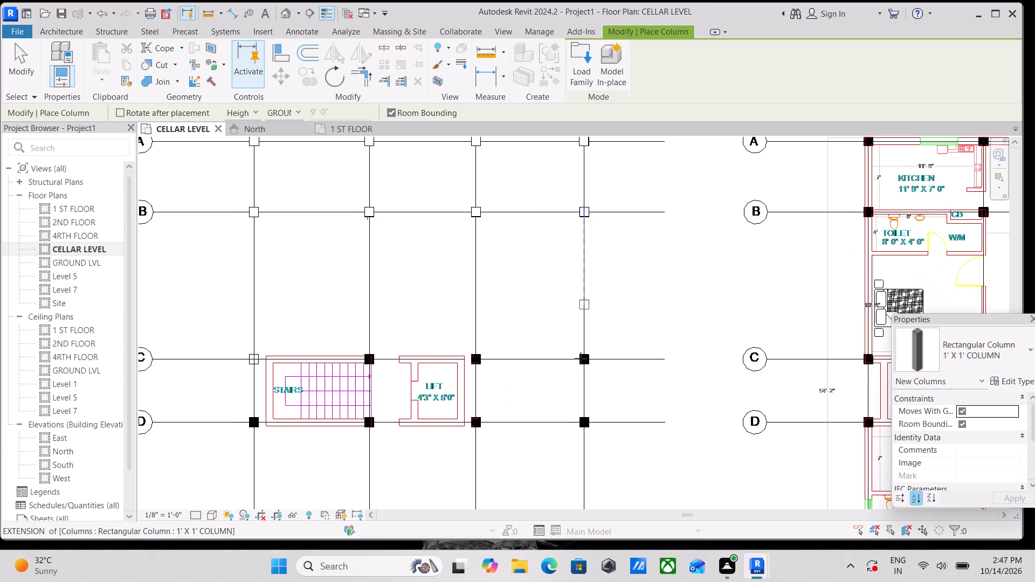
scroll(581, 422, up, 9)
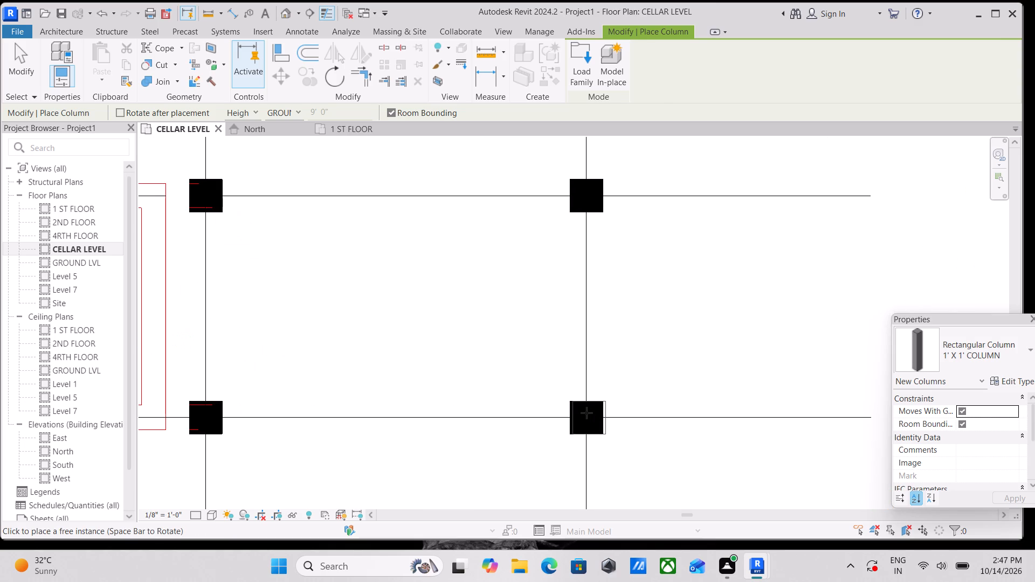
scroll(585, 413, up, 2)
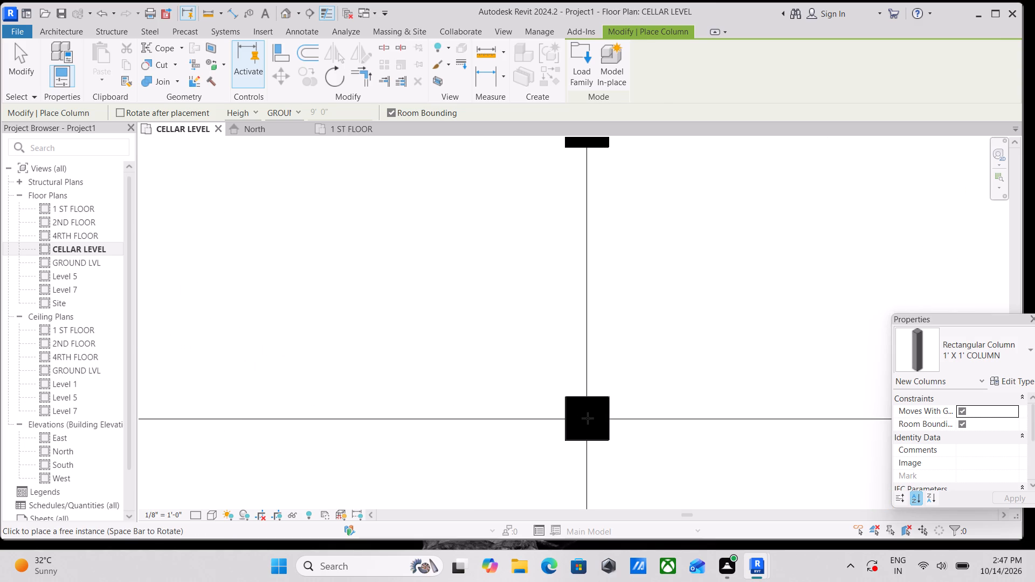
click(588, 418)
scroll(588, 418, down, 1)
middle_drag(588, 418, 588, 424)
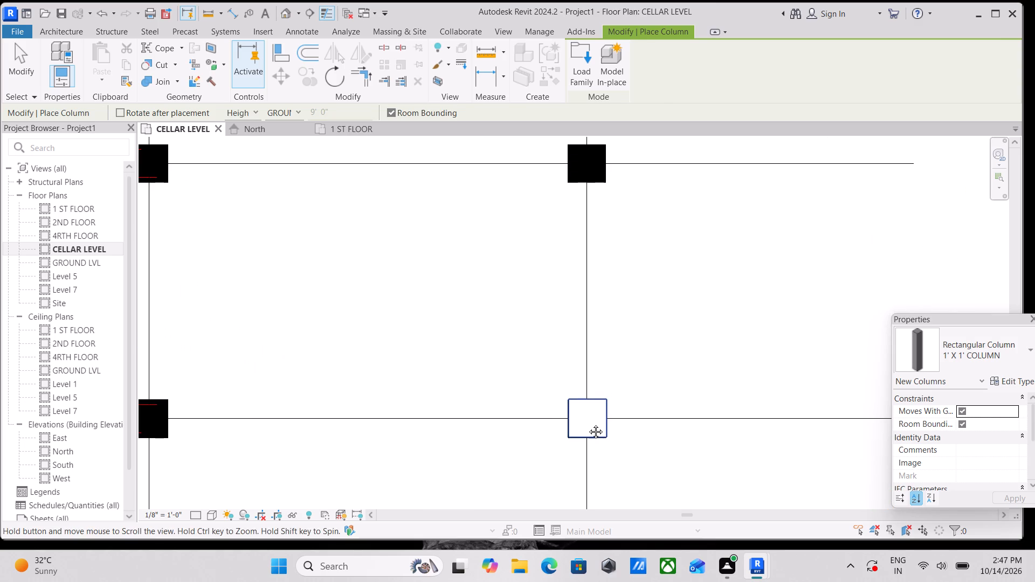
middle_drag(588, 424, 584, 484)
scroll(584, 483, down, 1)
scroll(582, 266, up, 3)
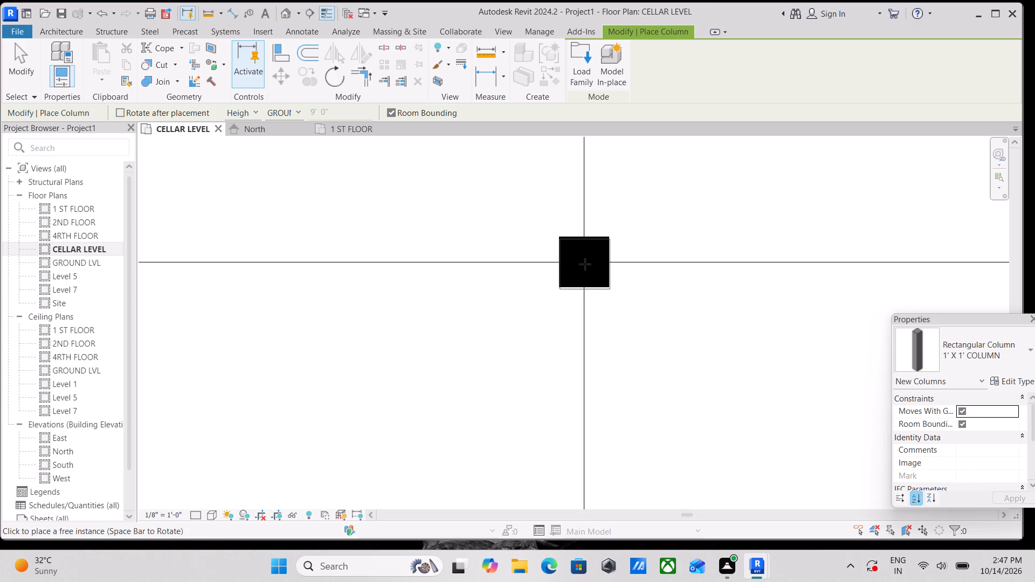
click(584, 261)
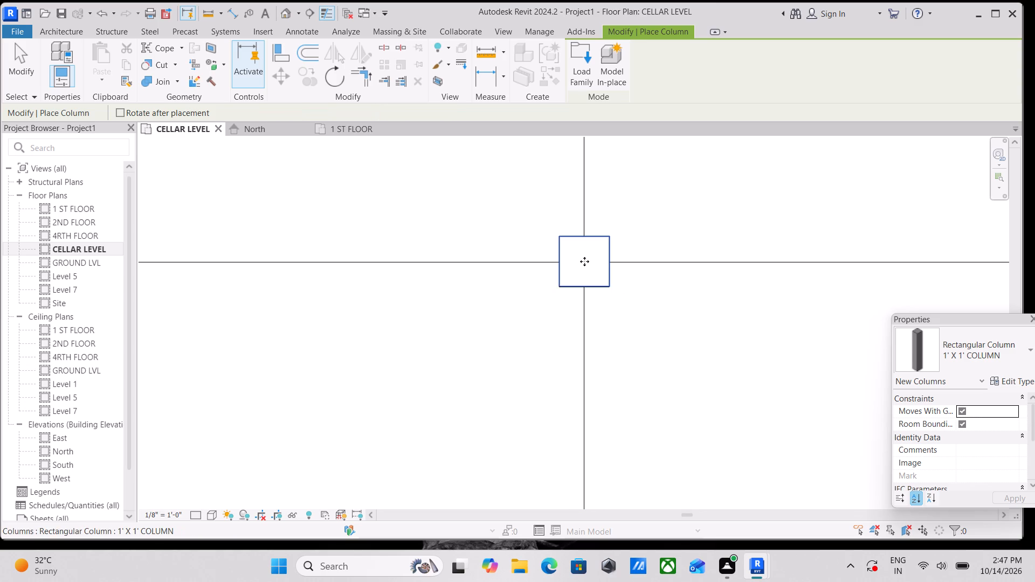
Place 1' X 1' columns at grid intersections C3 and D3 beside the lift.
scroll(584, 261, down, 4)
scroll(455, 271, down, 1)
middle_drag(455, 271, 673, 274)
scroll(513, 260, up, 1)
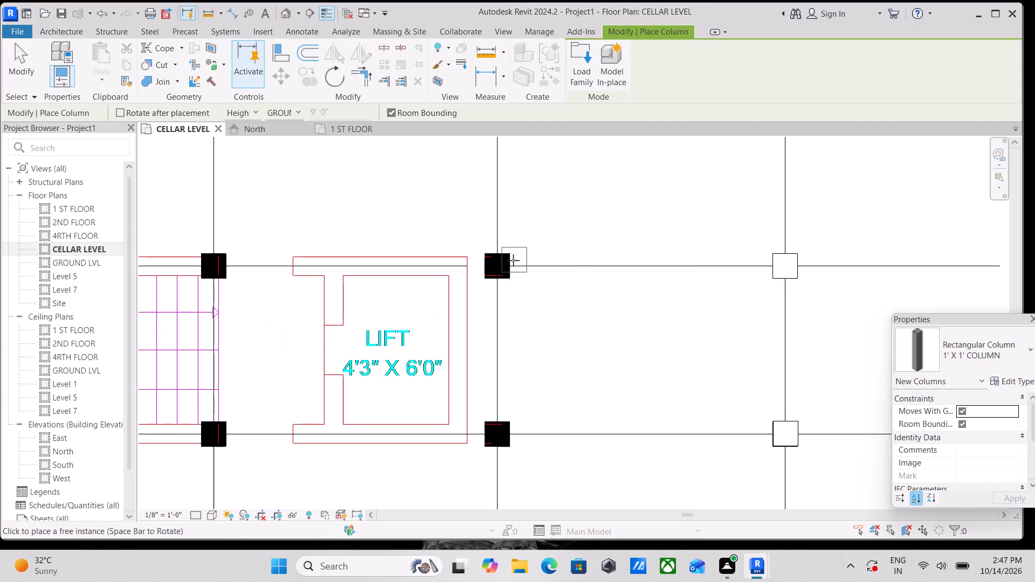
scroll(513, 260, up, 4)
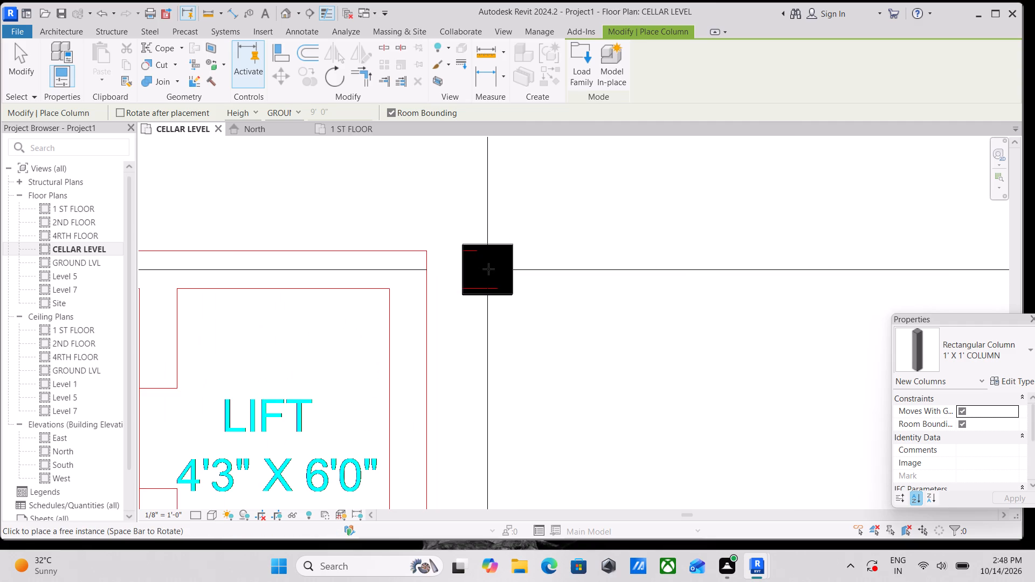
click(485, 271)
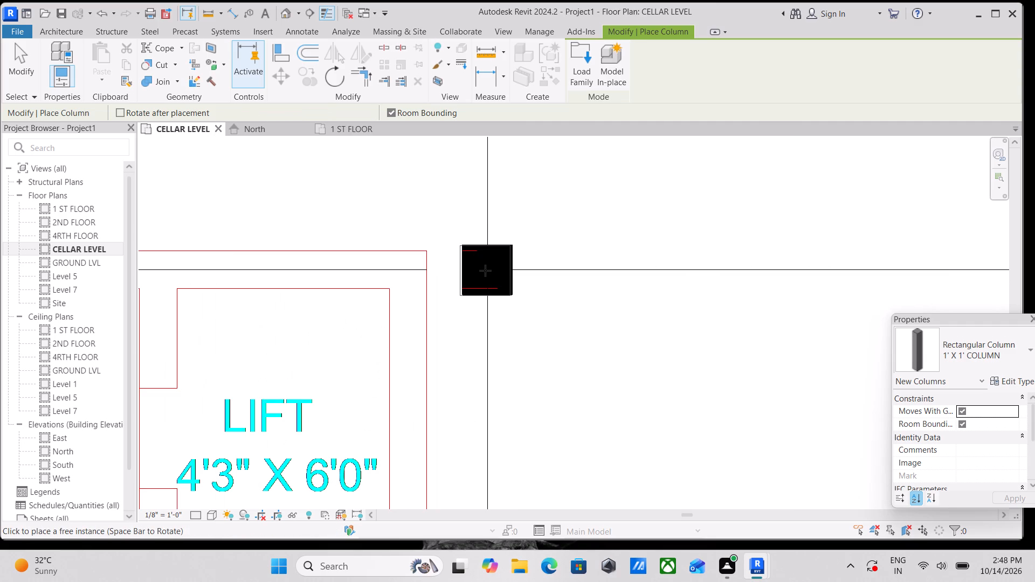
scroll(485, 271, down, 4)
scroll(502, 310, down, 1)
middle_drag(502, 310, 516, 236)
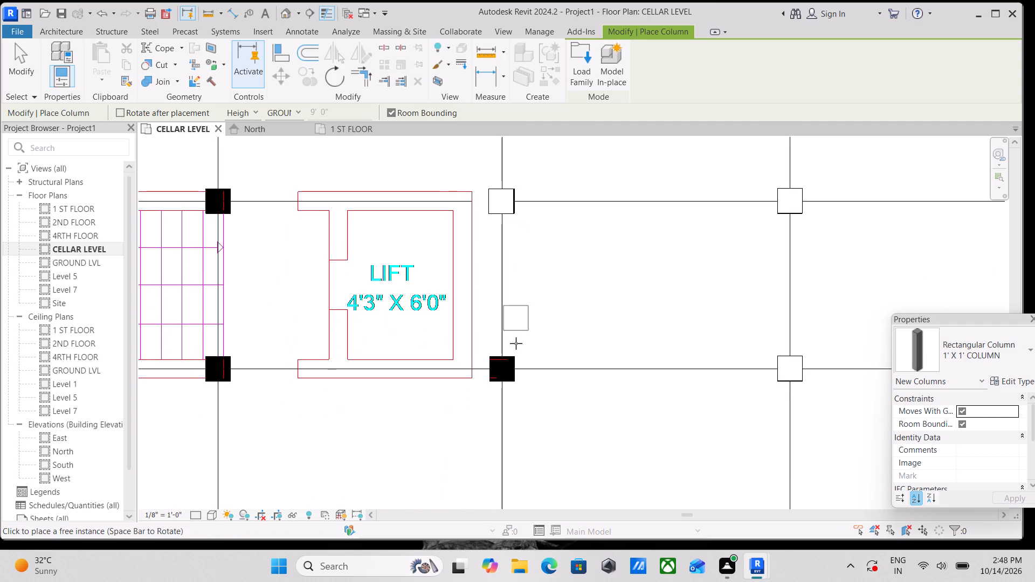
scroll(507, 380, up, 3)
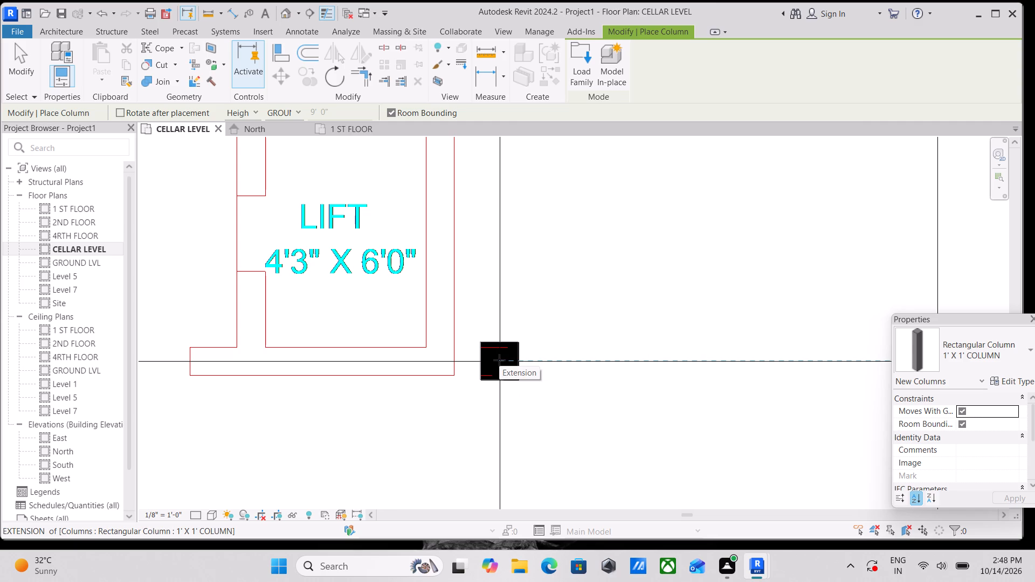
click(500, 361)
Place 1' X 1' columns at grid intersections D2 and C2, between the stairs and the lift.
scroll(500, 361, down, 6)
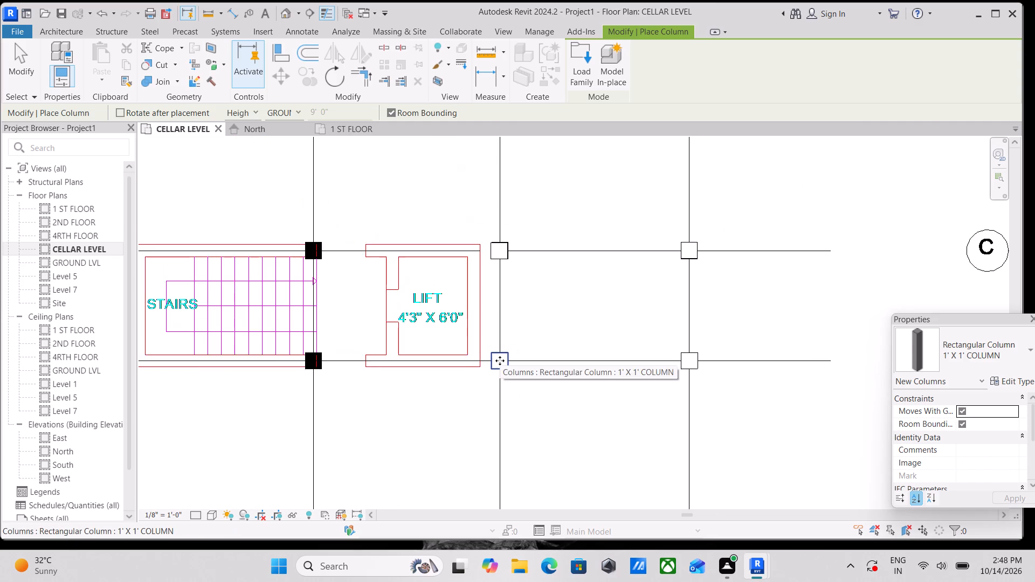
middle_drag(500, 361, 666, 310)
scroll(484, 311, up, 5)
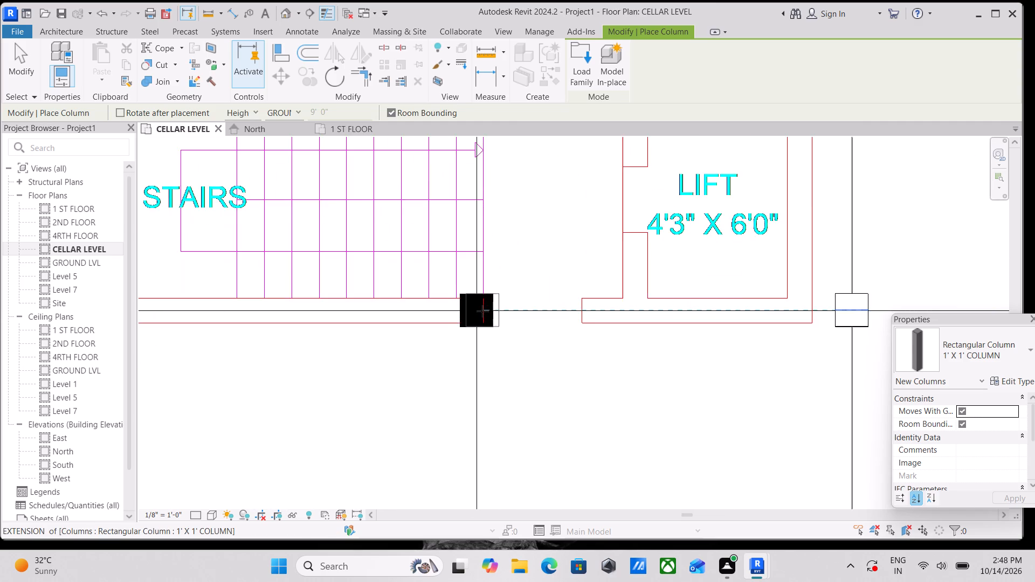
scroll(482, 311, up, 3)
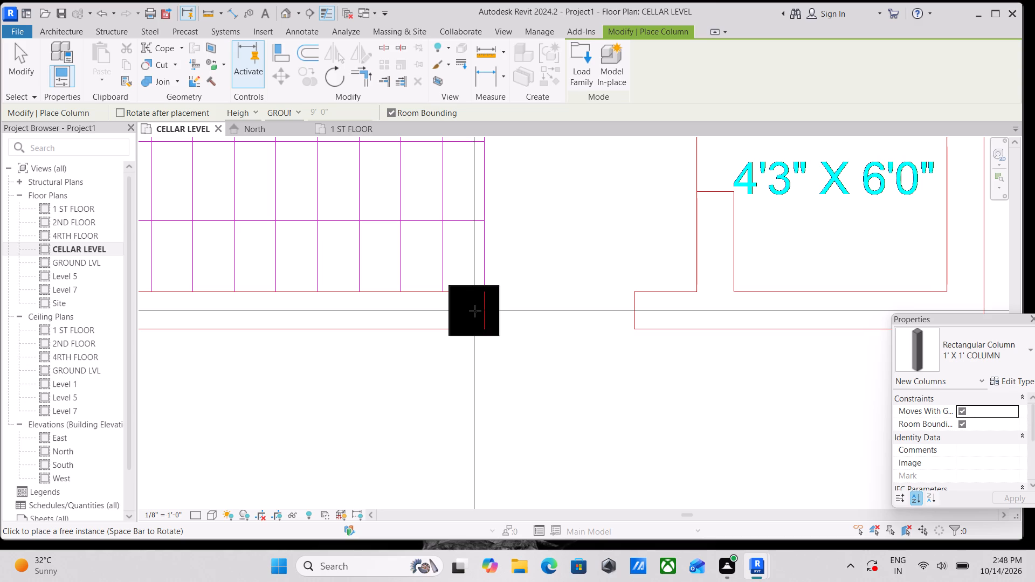
click(473, 311)
scroll(473, 311, down, 1)
middle_drag(473, 311, 471, 430)
scroll(476, 410, down, 1)
middle_drag(479, 177, 485, 248)
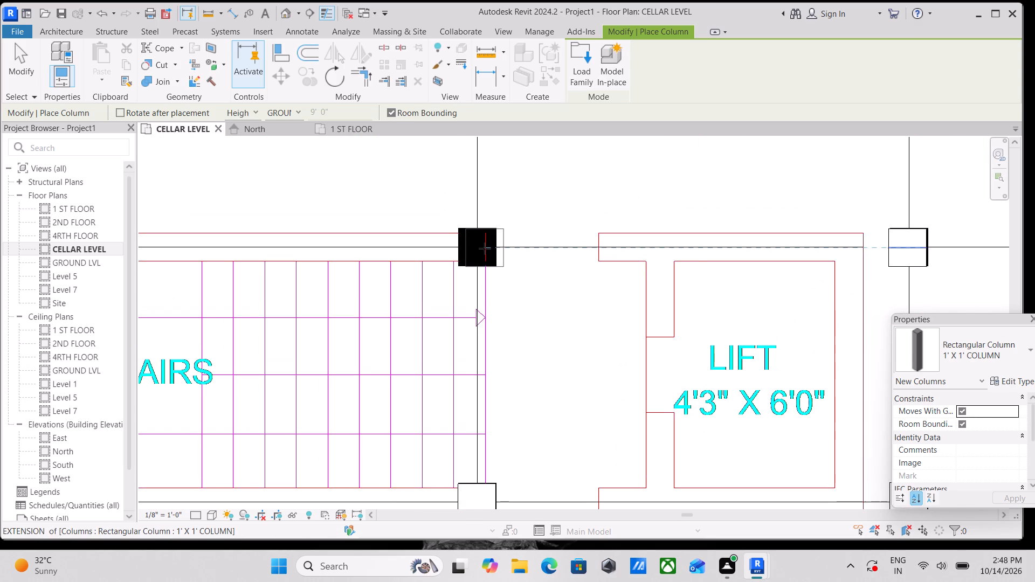
scroll(485, 248, up, 5)
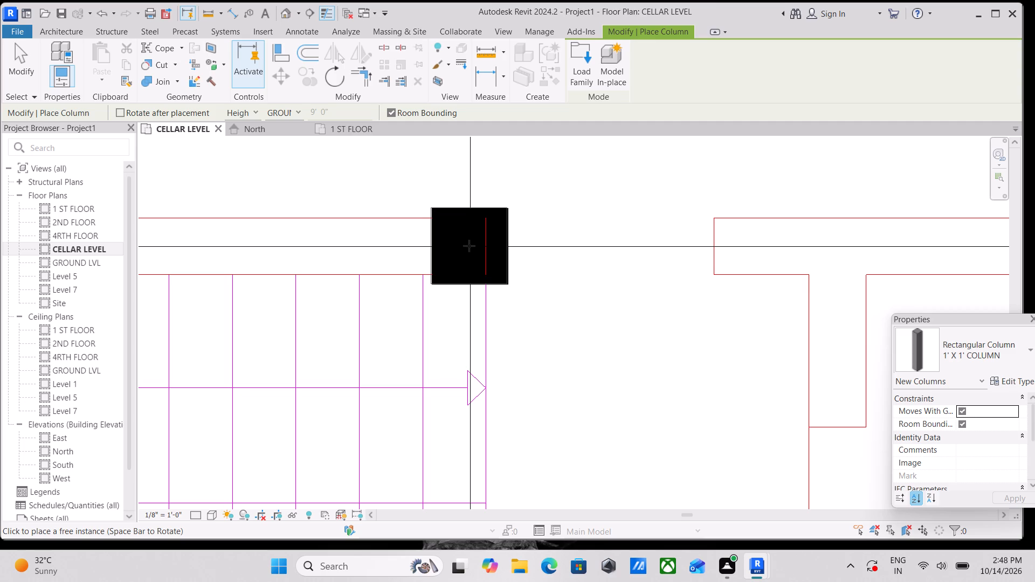
click(469, 246)
Place a 1' X 1' column at grid intersection D1 near the corner of the stairs.
scroll(469, 246, down, 13)
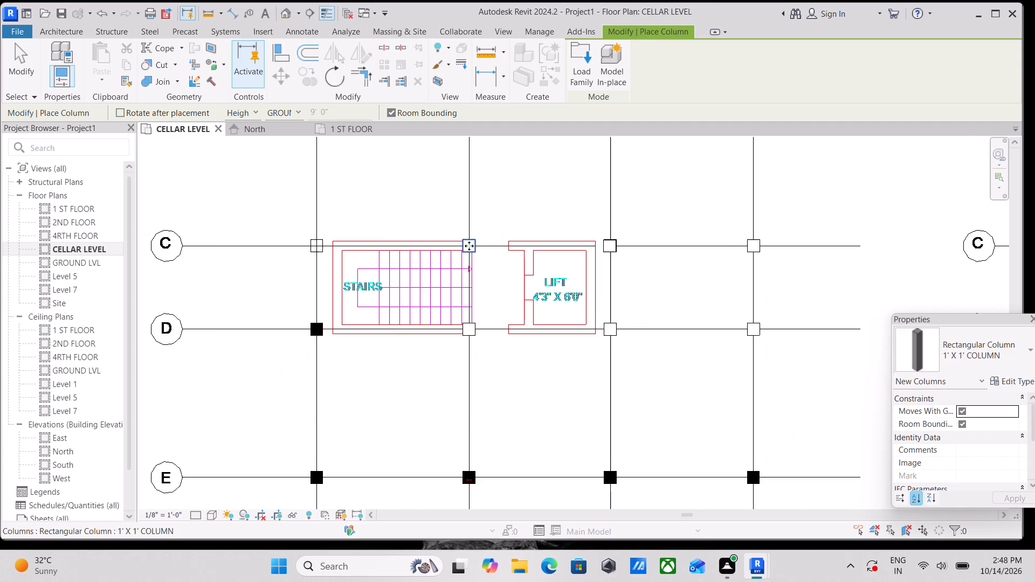
scroll(469, 246, down, 2)
scroll(388, 304, down, 4)
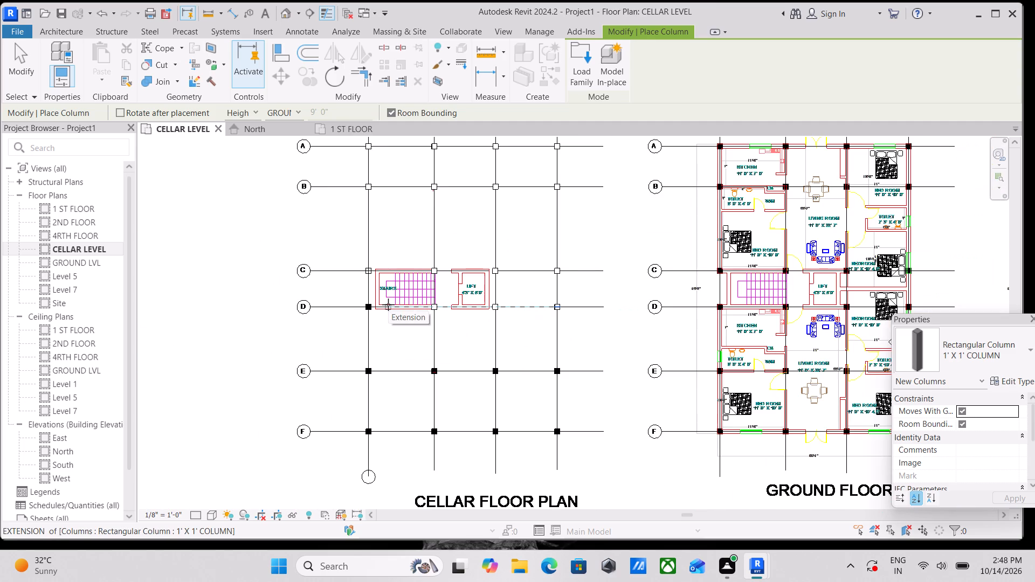
scroll(369, 310, up, 17)
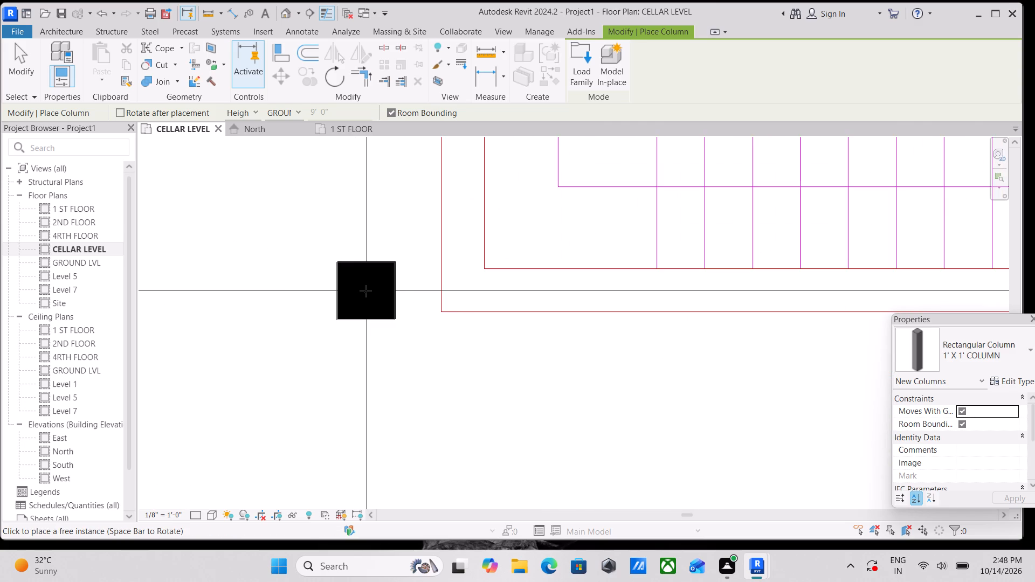
click(365, 291)
Place 1' X 1' columns at grid intersections E1 and E2 over the linked drawing's columns.
scroll(365, 291, down, 9)
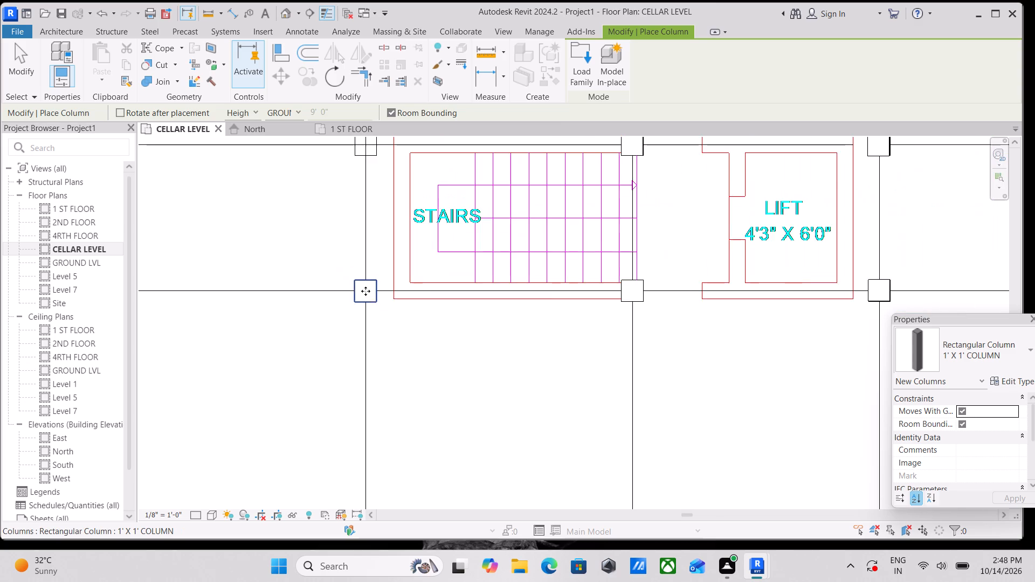
scroll(365, 291, down, 2)
middle_drag(365, 291, 411, 195)
scroll(422, 353, up, 2)
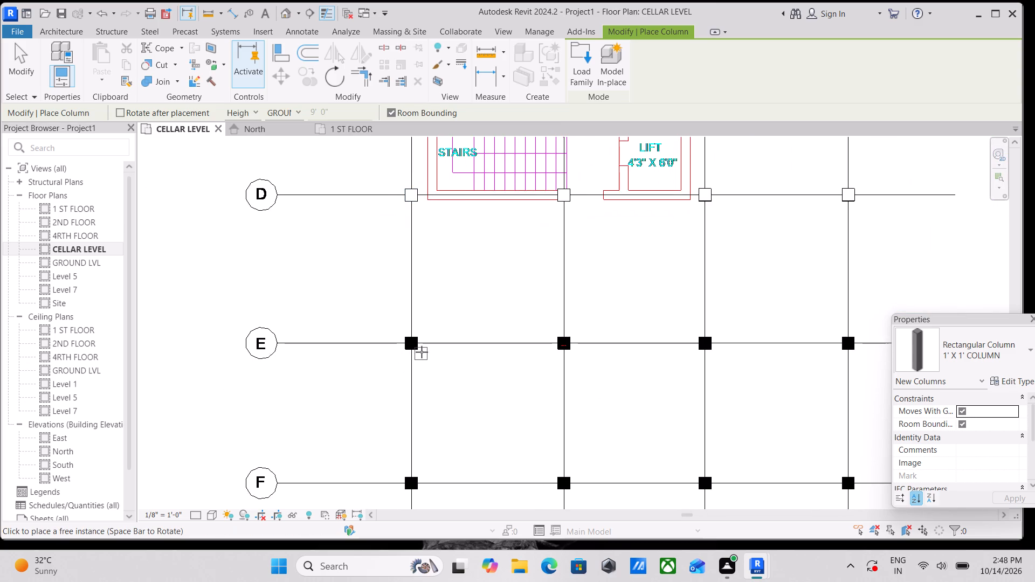
scroll(422, 352, up, 4)
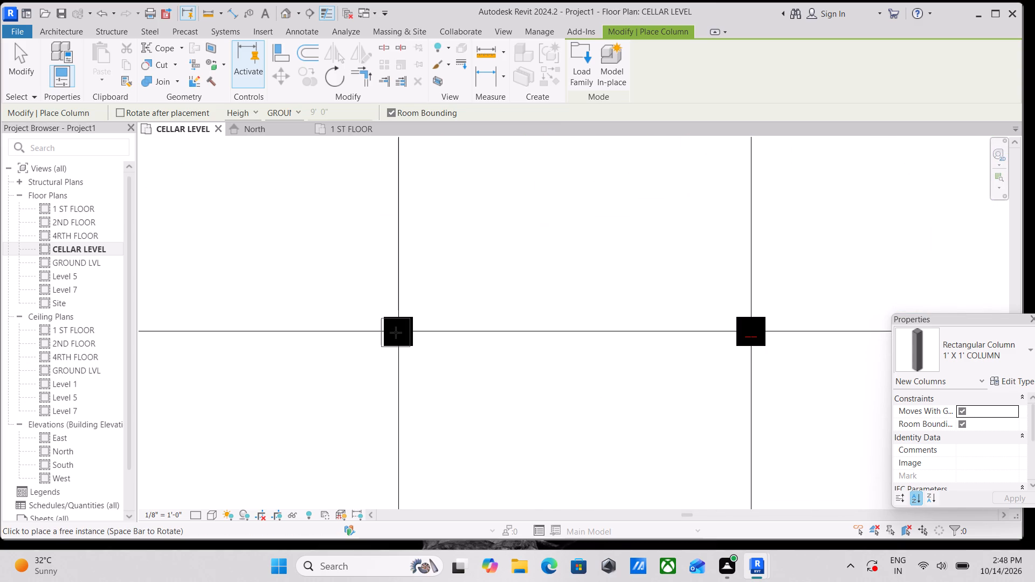
click(398, 332)
scroll(398, 332, down, 7)
scroll(578, 331, up, 5)
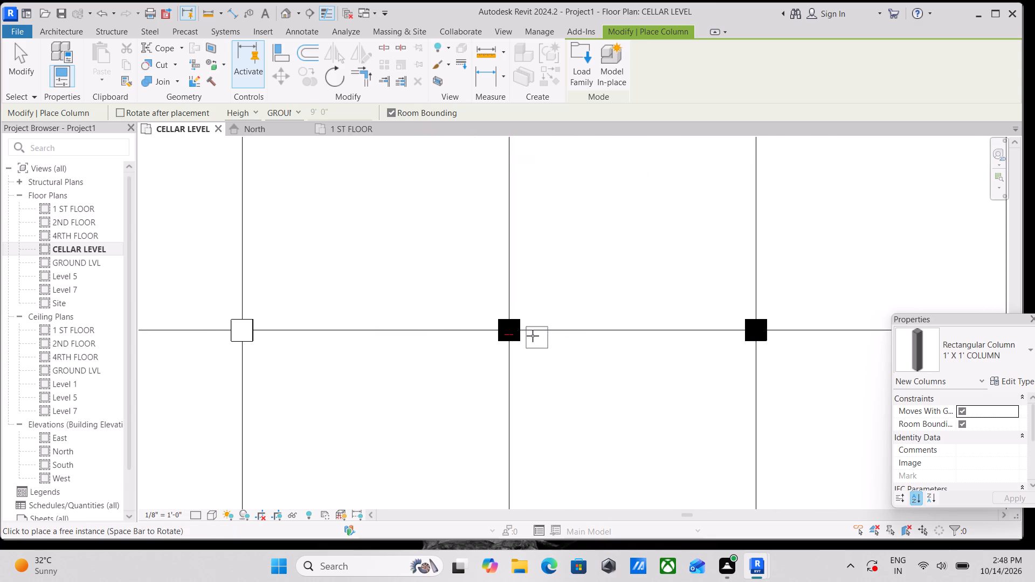
scroll(533, 336, up, 8)
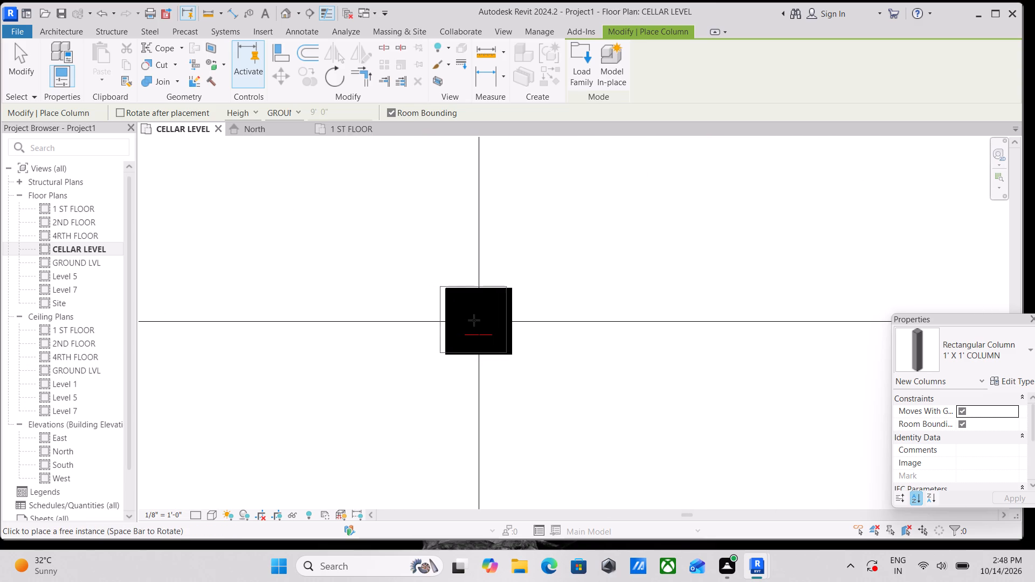
click(480, 320)
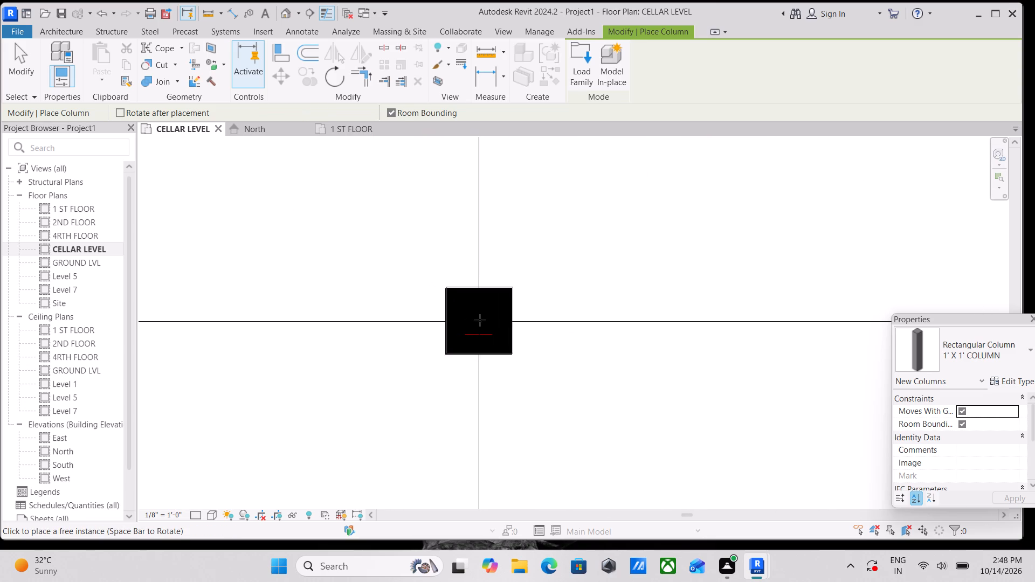
Place 1' X 1' columns at grid intersections E3 and E4 over the linked drawing's columns.
scroll(480, 320, down, 7)
scroll(606, 322, down, 1)
middle_drag(606, 322, 413, 323)
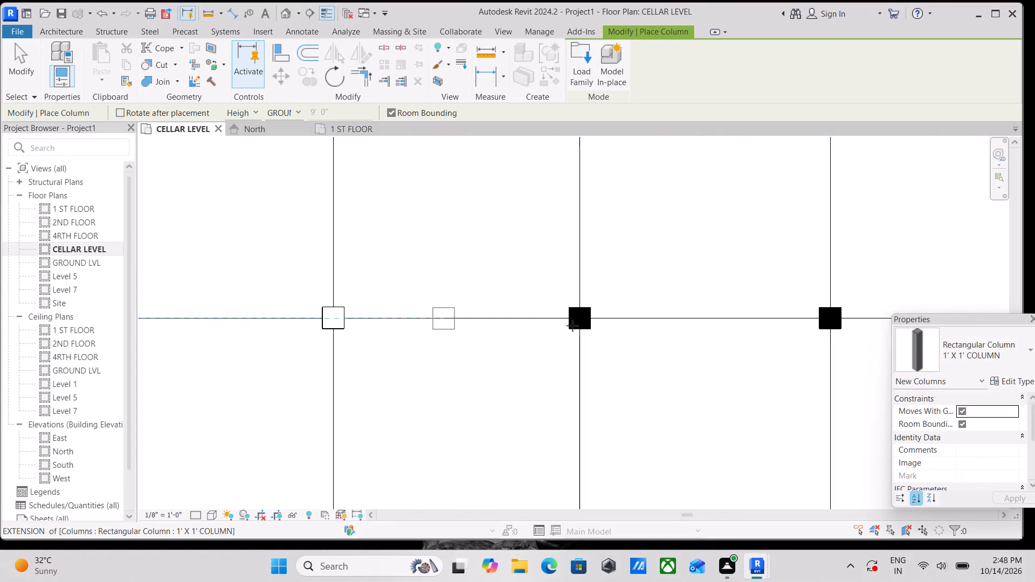
scroll(574, 324, up, 9)
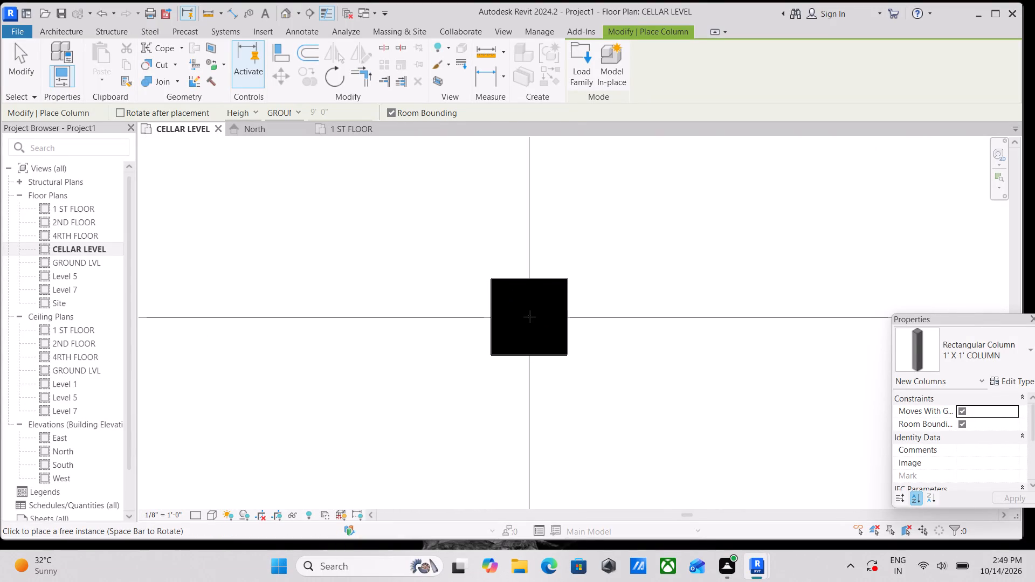
click(528, 317)
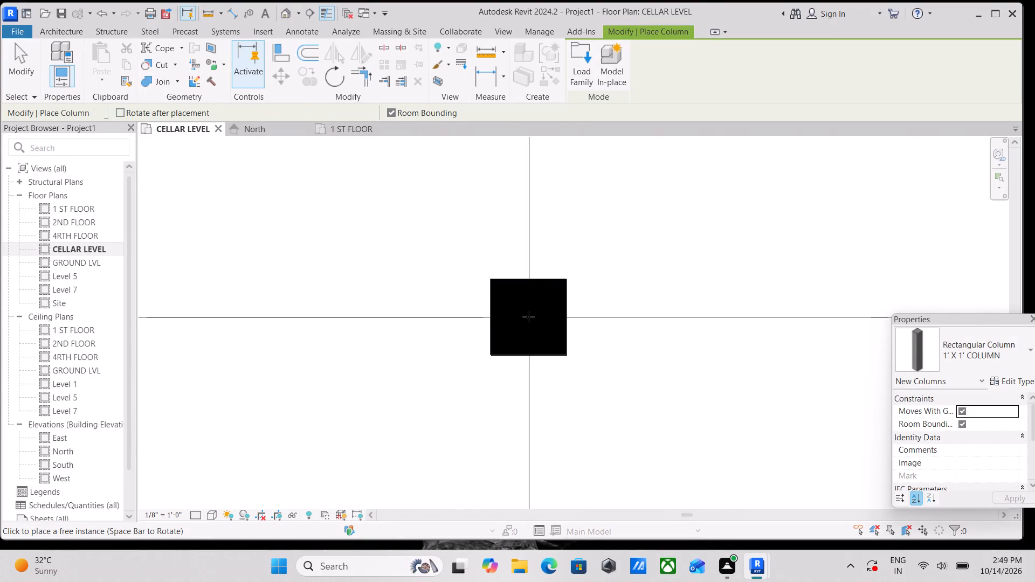
scroll(528, 317, down, 8)
middle_drag(555, 316, 279, 310)
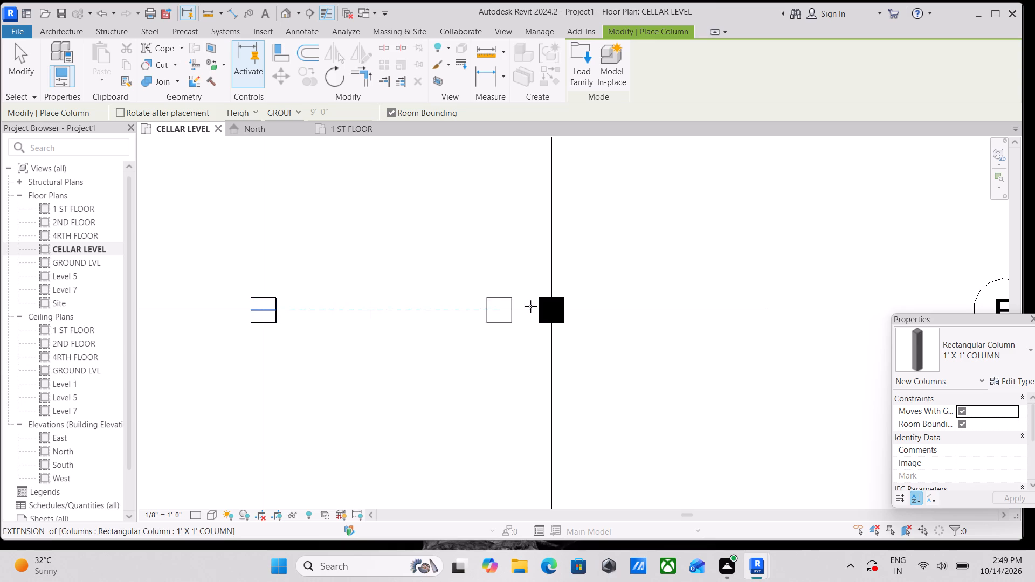
scroll(564, 315, up, 7)
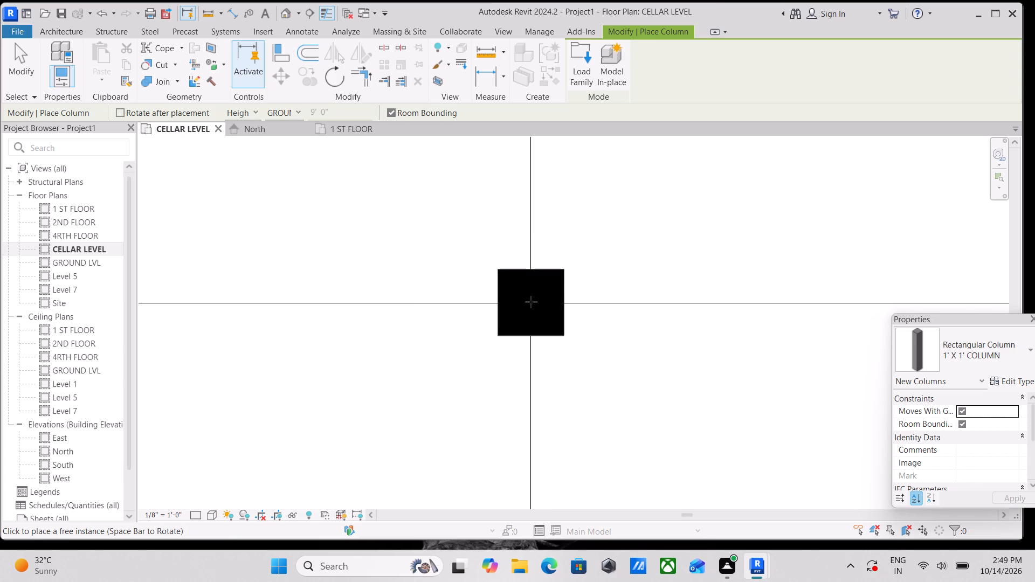
click(531, 303)
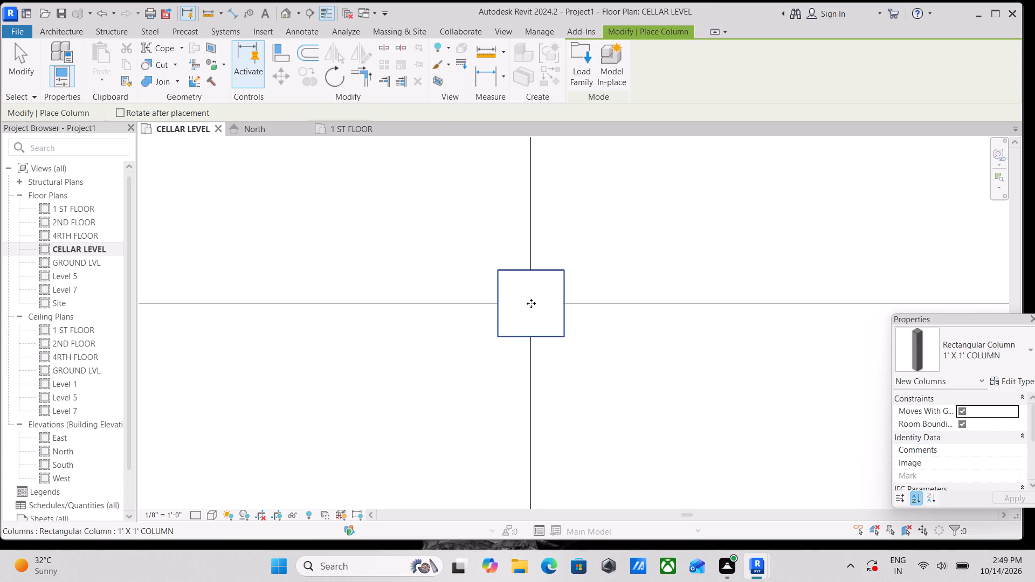
Place 1' X 1' columns at grid intersections F4 and F3 over the linked drawing's columns.
scroll(531, 303, down, 14)
scroll(545, 359, down, 2)
middle_drag(543, 357, 536, 337)
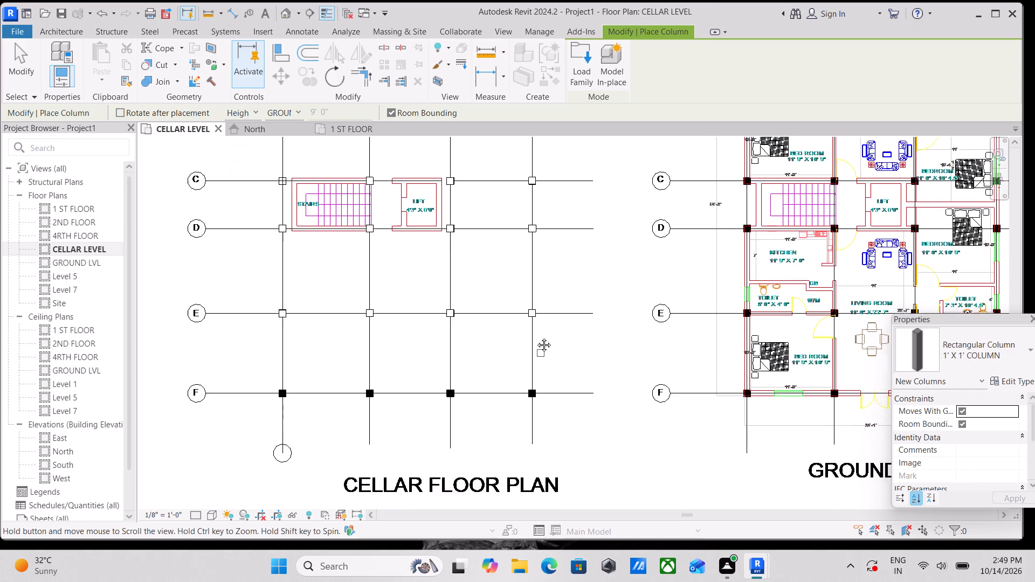
middle_drag(536, 337, 546, 276)
scroll(537, 311, up, 11)
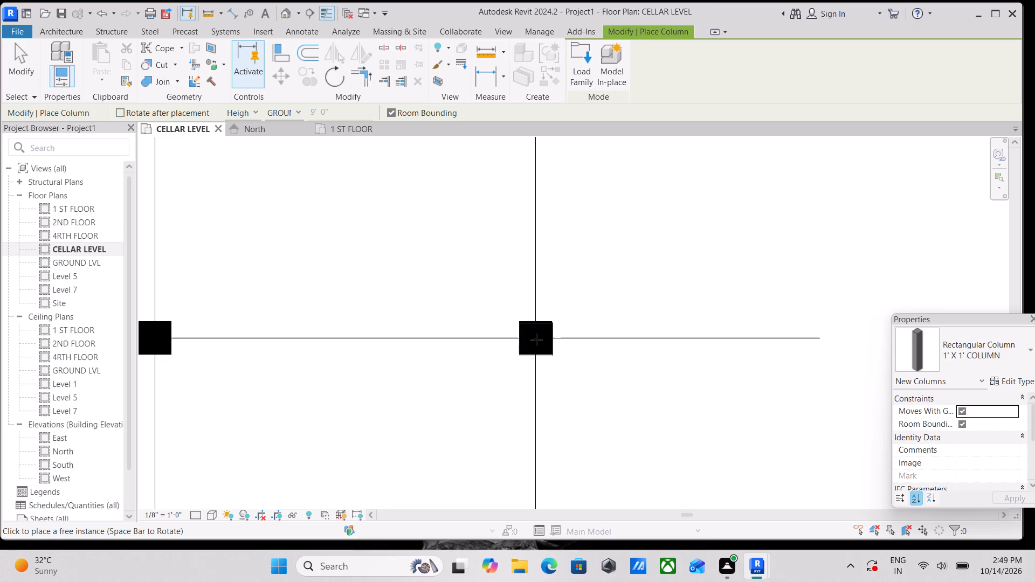
scroll(536, 339, up, 2)
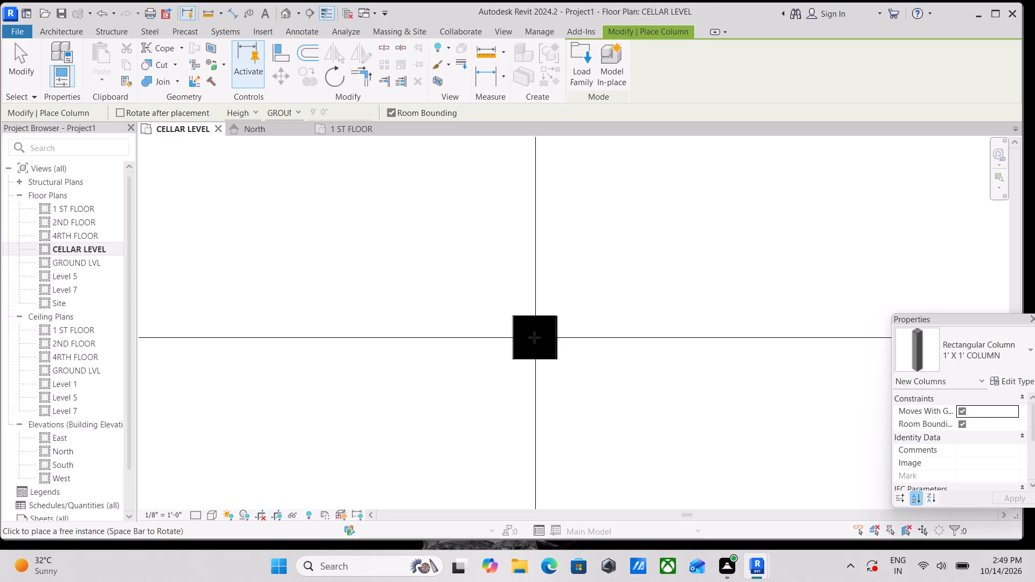
click(535, 338)
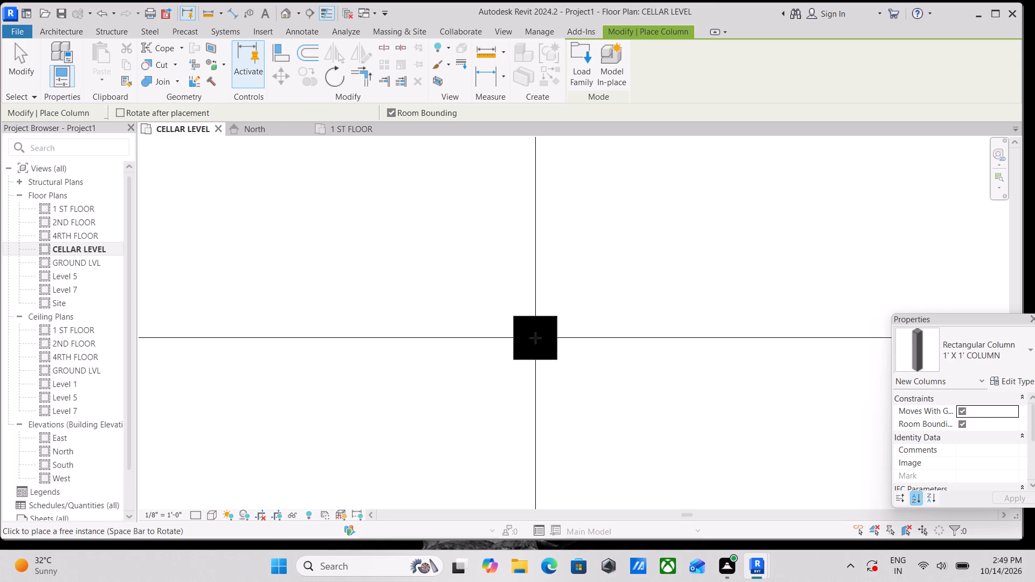
scroll(535, 338, down, 4)
scroll(355, 343, down, 2)
middle_drag(356, 343, 554, 343)
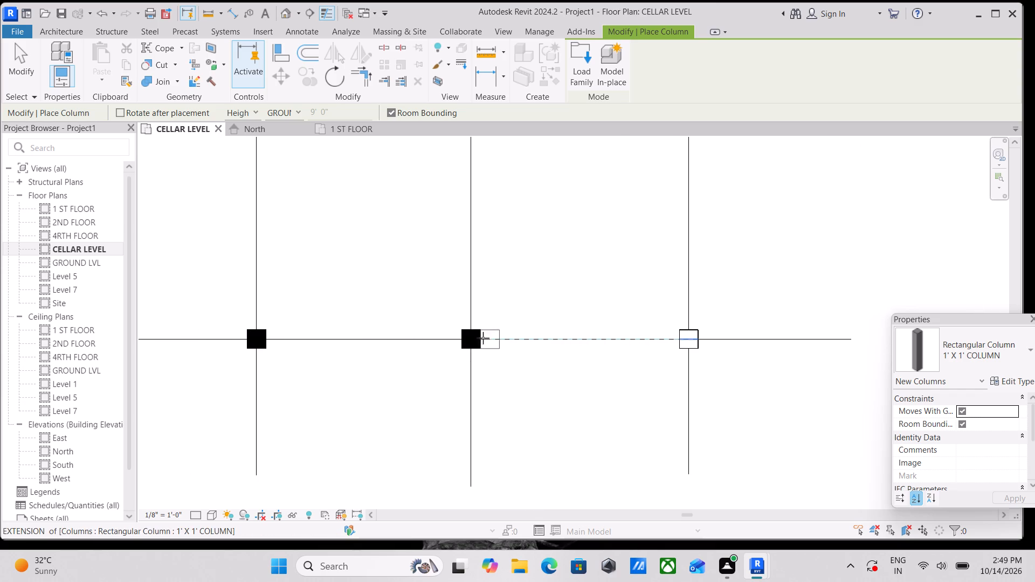
scroll(470, 338, up, 3)
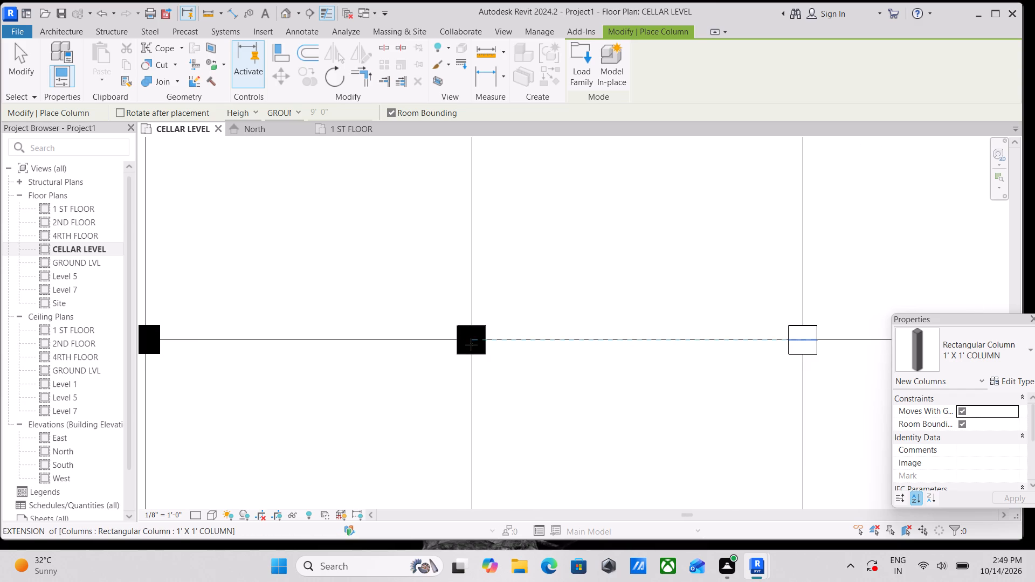
click(471, 344)
Place 1' X 1' columns at grid intersections F2 and F1 over the linked drawing's columns.
scroll(471, 344, down, 3)
scroll(396, 345, down, 1)
middle_drag(396, 345, 610, 344)
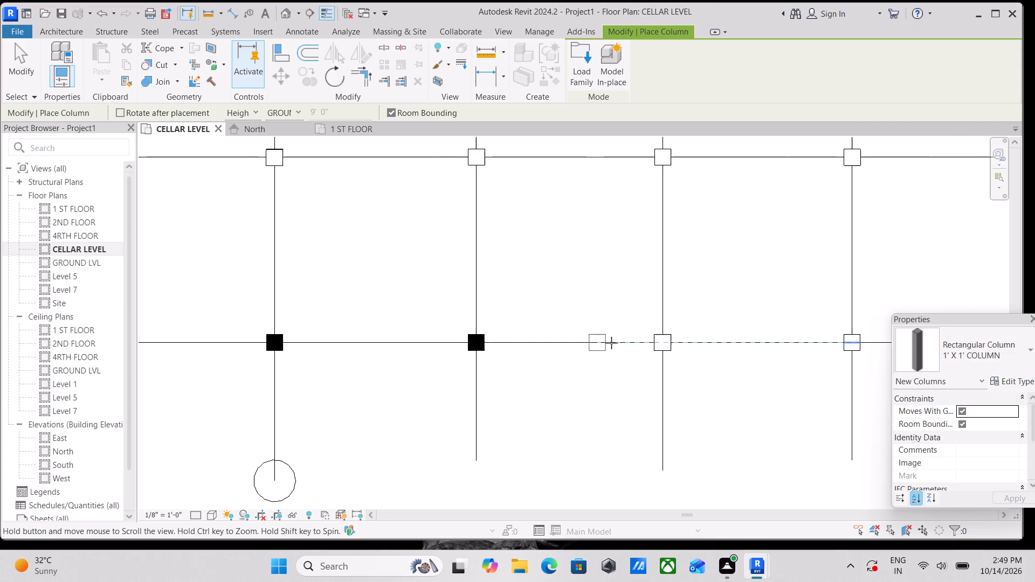
scroll(479, 341, up, 9)
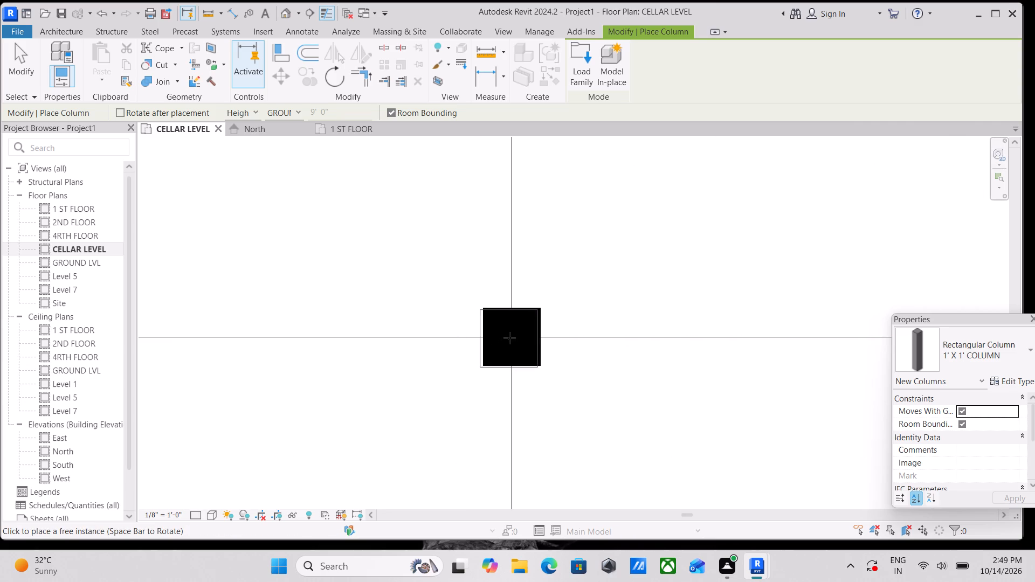
click(513, 336)
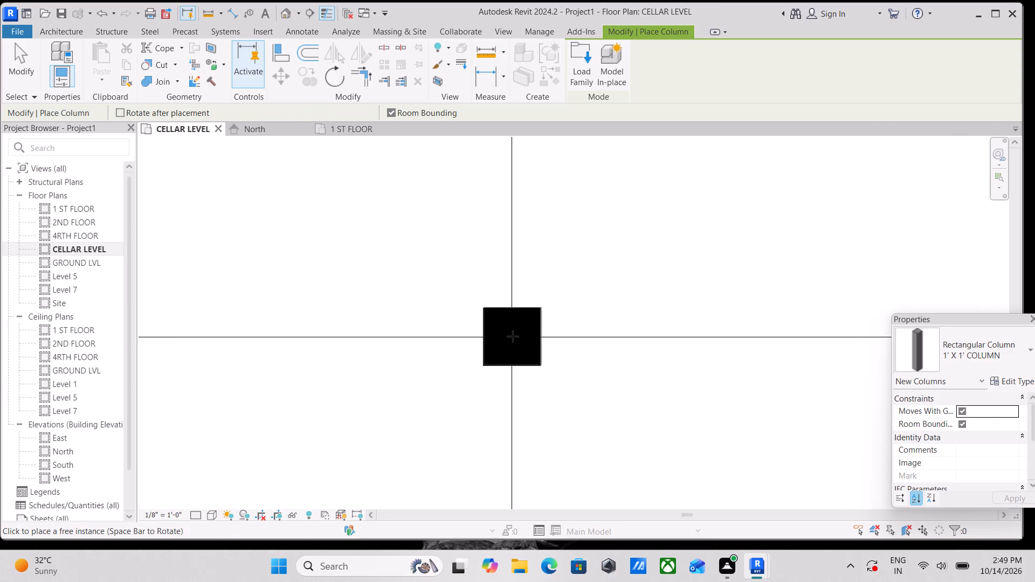
scroll(513, 336, down, 4)
scroll(444, 345, down, 3)
middle_drag(442, 345, 624, 338)
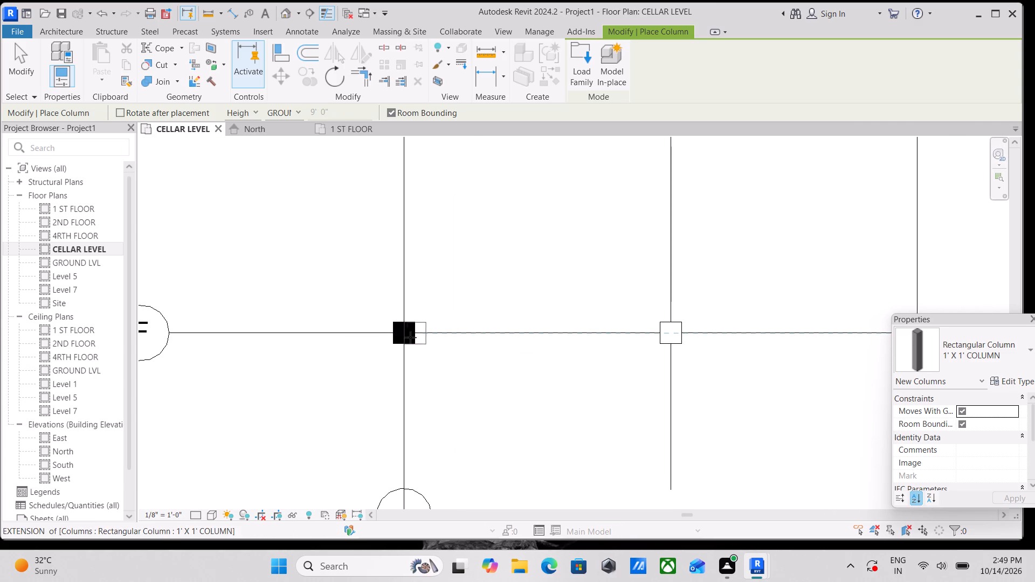
scroll(406, 337, up, 9)
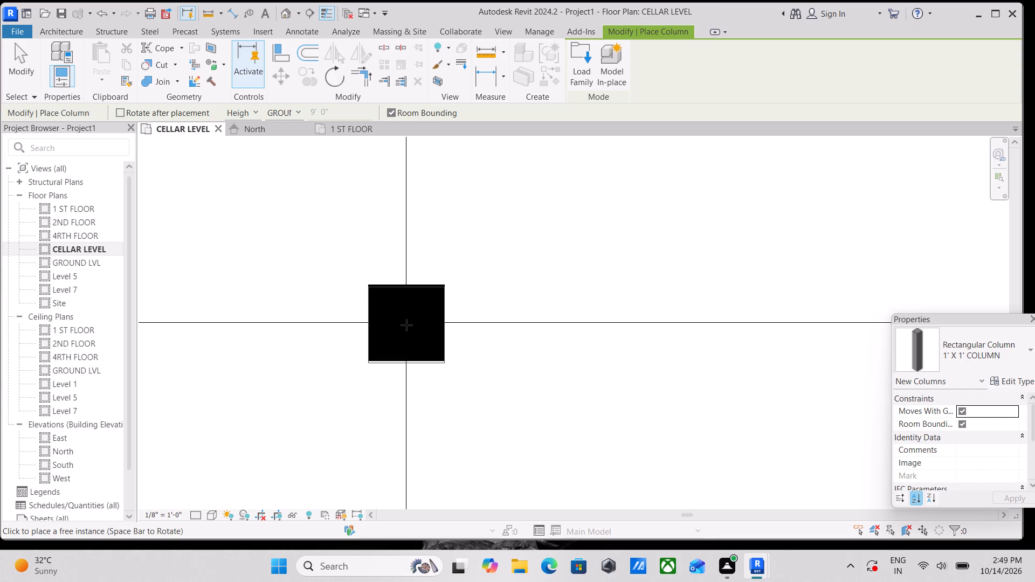
click(406, 323)
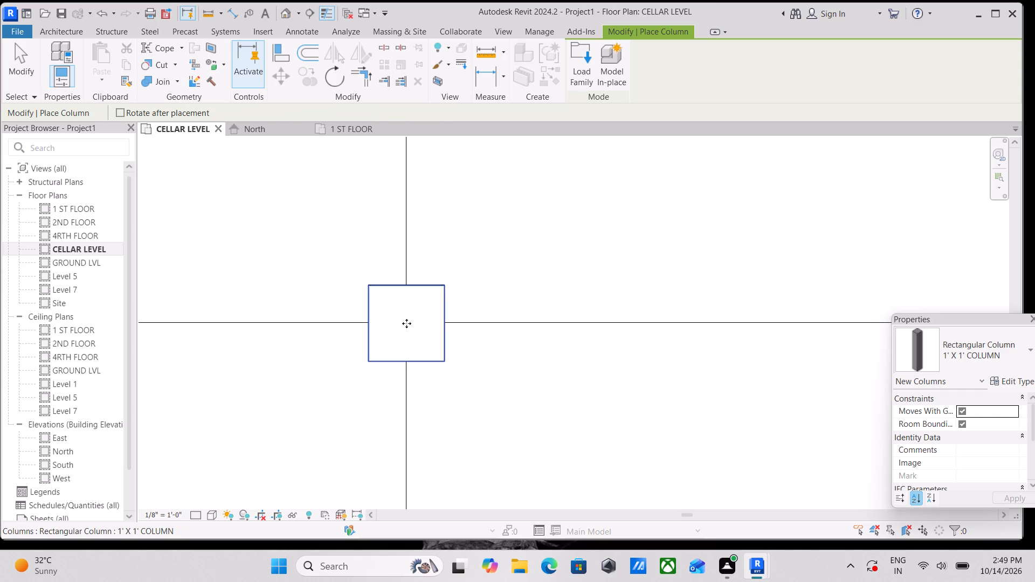
Examine the placed cellar columns in the default 3D view, return to the CELLAR LEVEL plan and end column placement.
scroll(406, 323, down, 15)
middle_drag(391, 332, 492, 318)
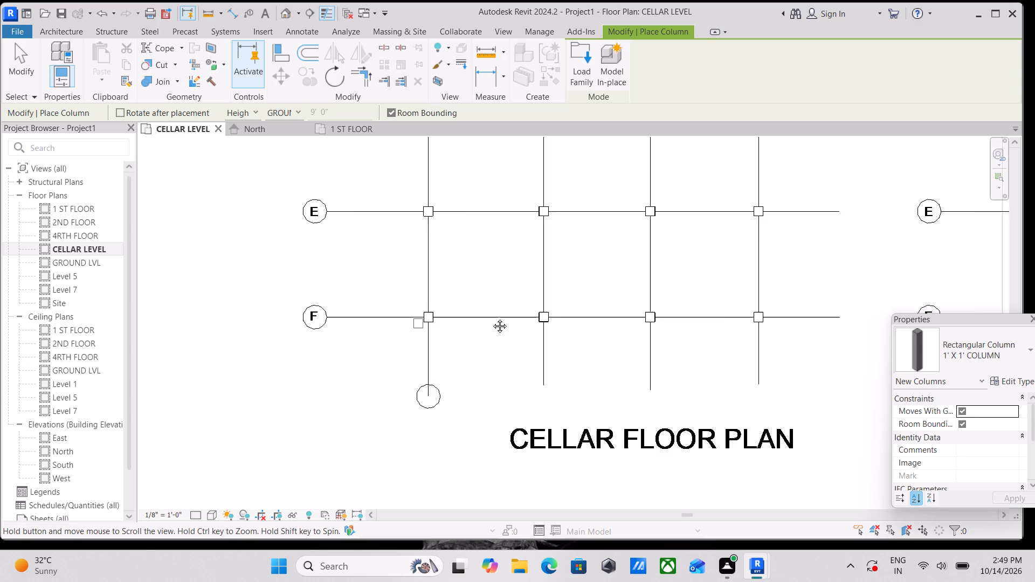
middle_drag(492, 318, 520, 317)
scroll(520, 317, down, 3)
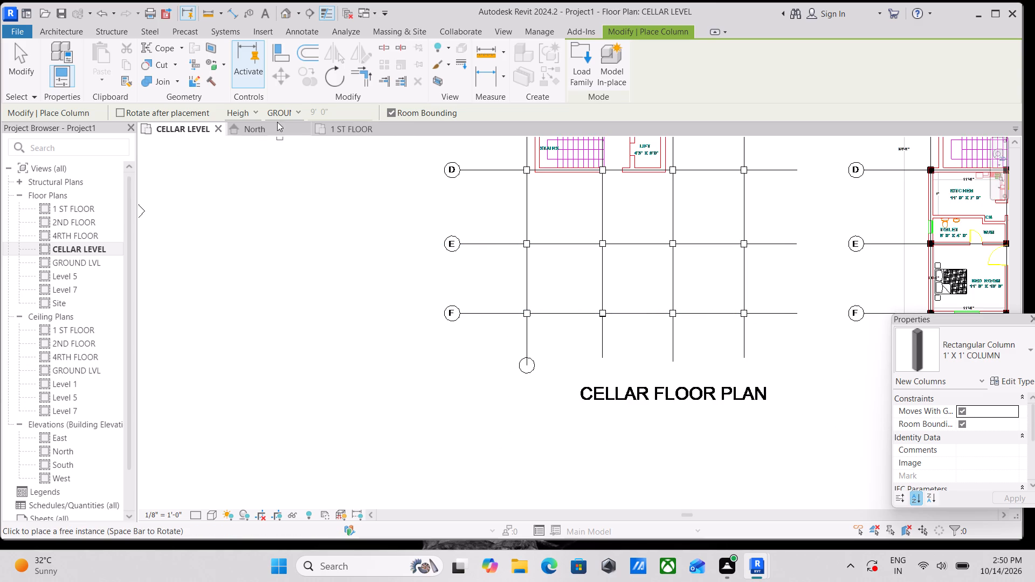
click(286, 10)
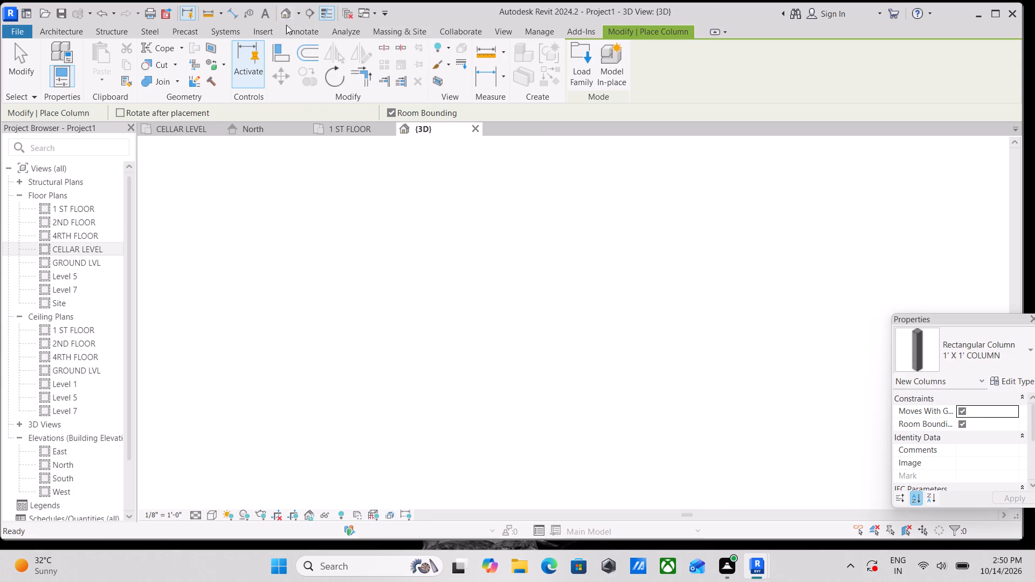
scroll(489, 345, up, 4)
scroll(463, 305, up, 3)
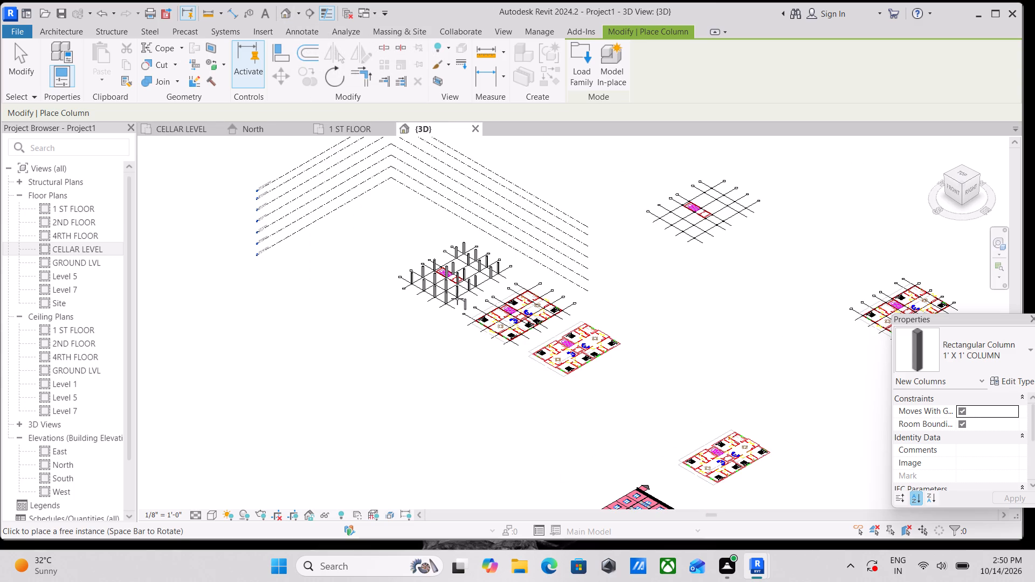
scroll(445, 278, up, 9)
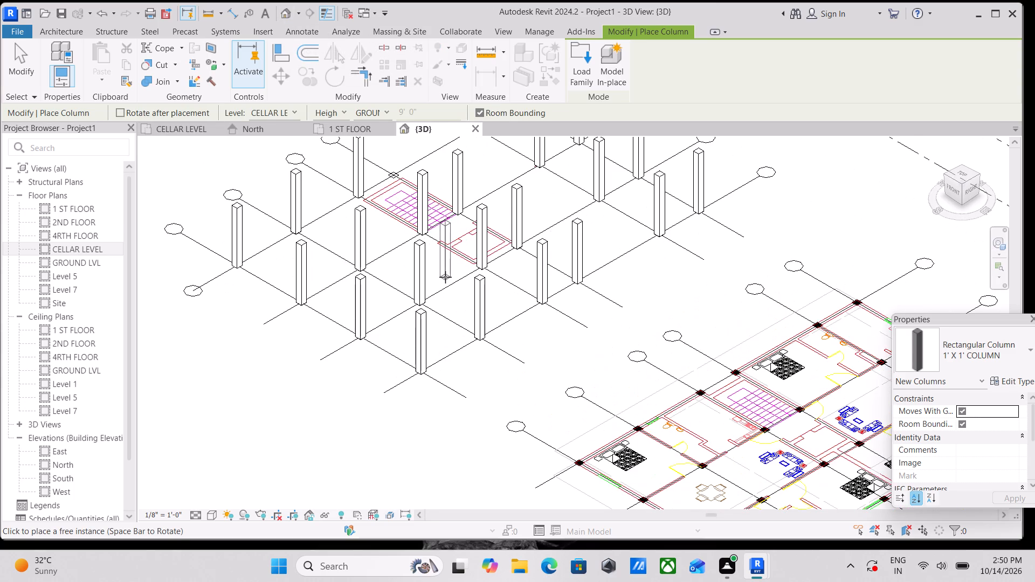
scroll(445, 277, up, 3)
scroll(445, 277, down, 3)
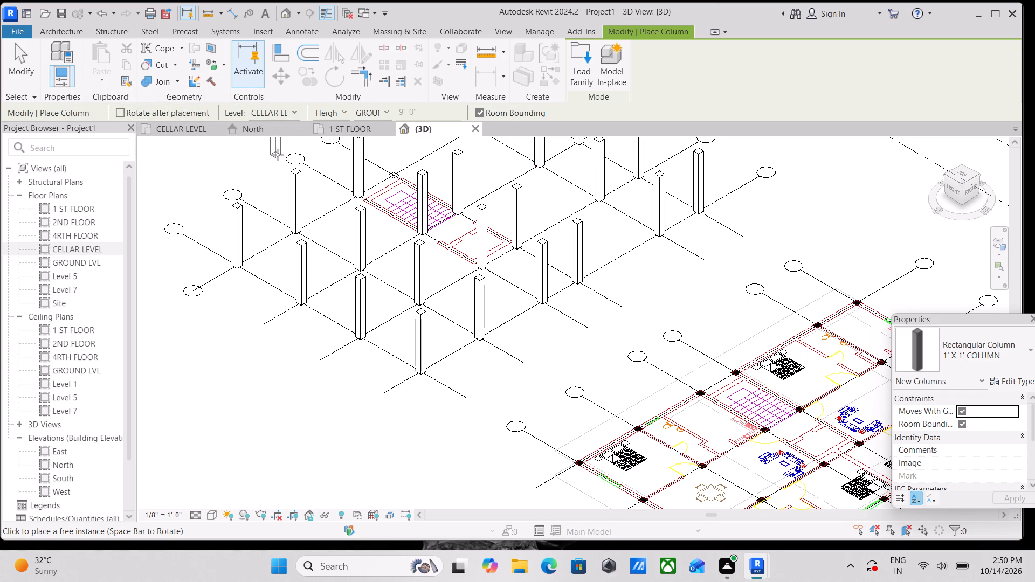
click(180, 126)
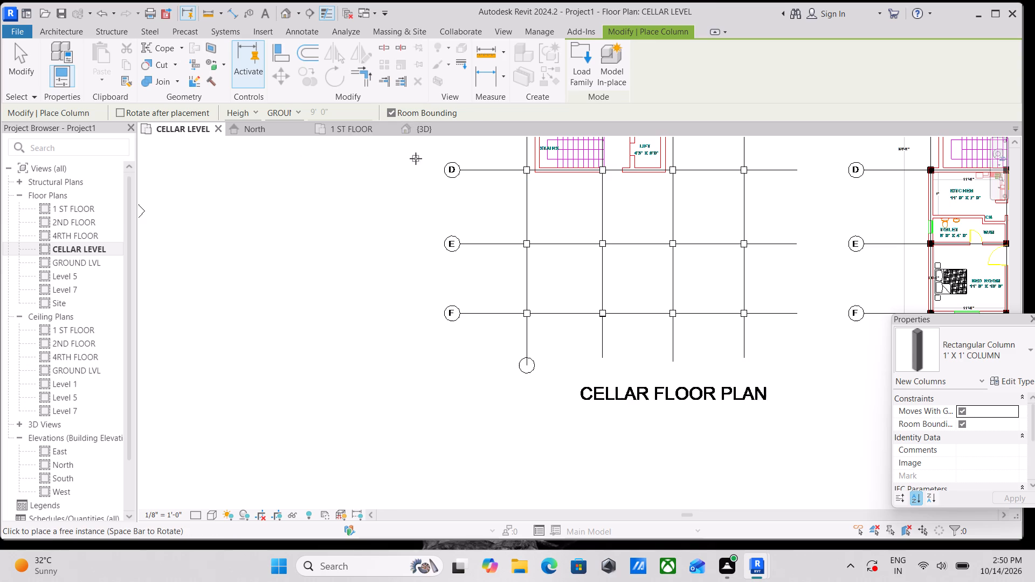
key(Escape)
Examine the cellar columns' height against the level lines from the front in the 3D view.
click(425, 130)
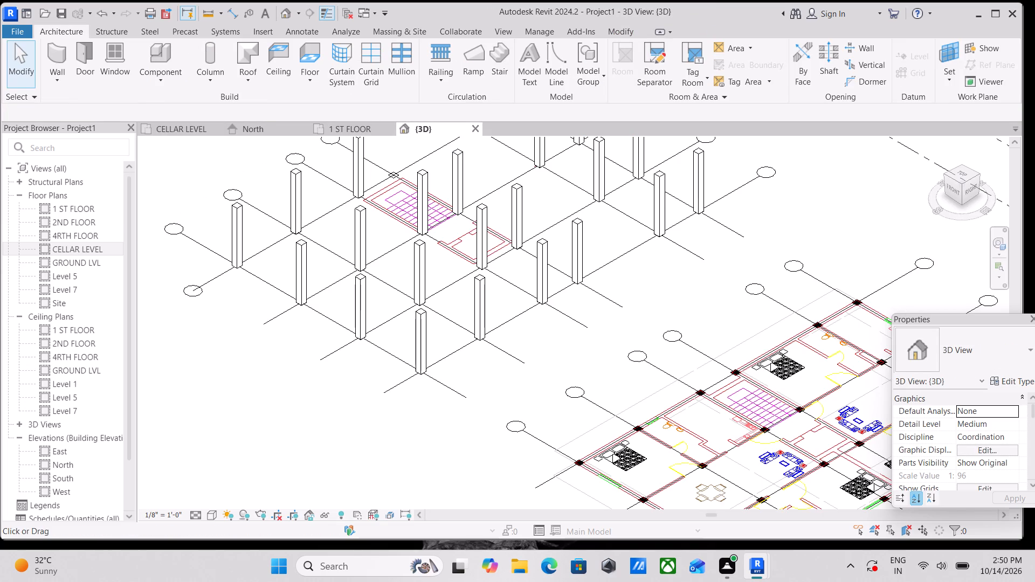
click(956, 192)
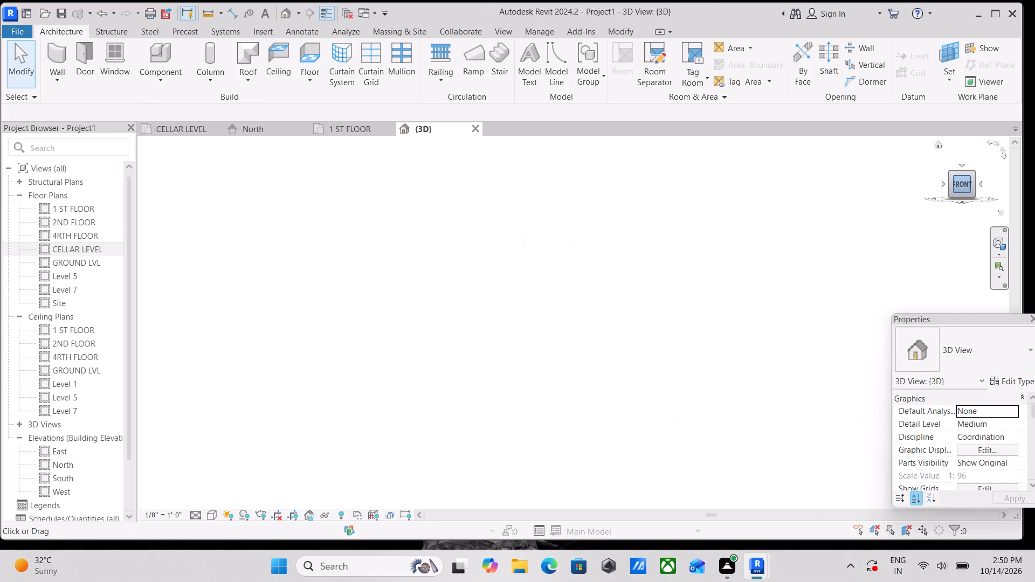
scroll(597, 343, up, 4)
scroll(440, 355, up, 7)
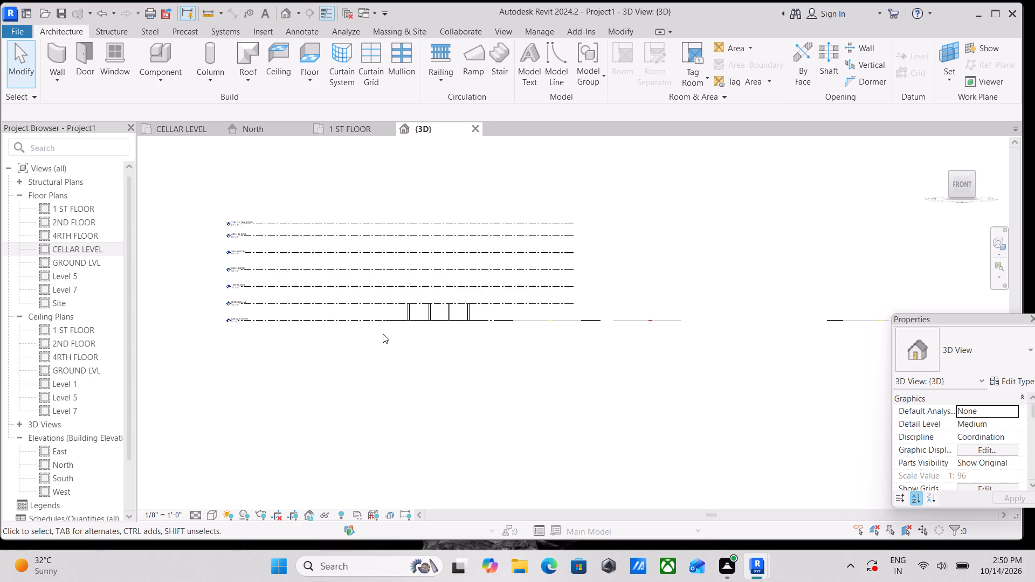
scroll(383, 334, up, 8)
scroll(396, 316, down, 4)
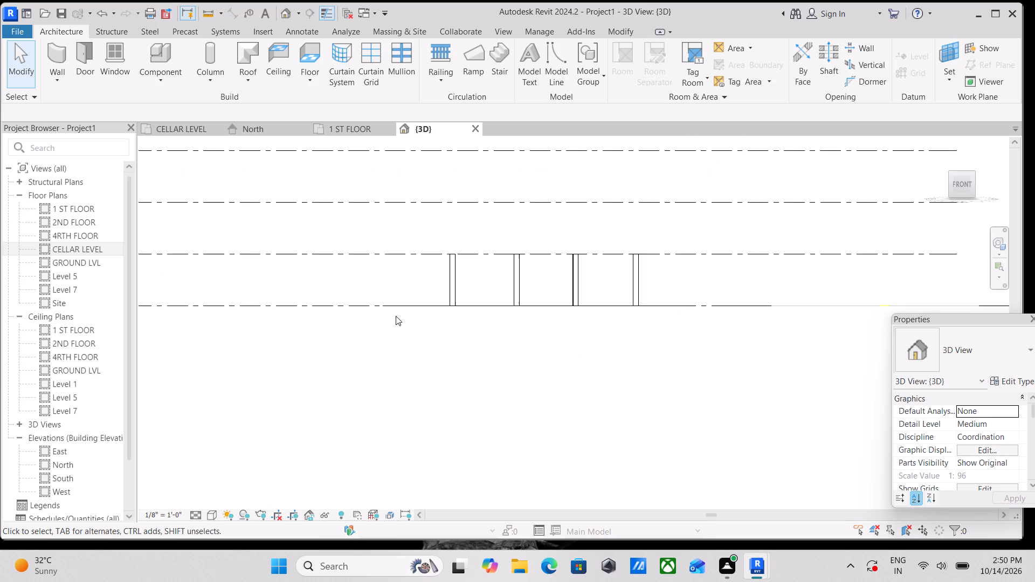
scroll(396, 316, down, 3)
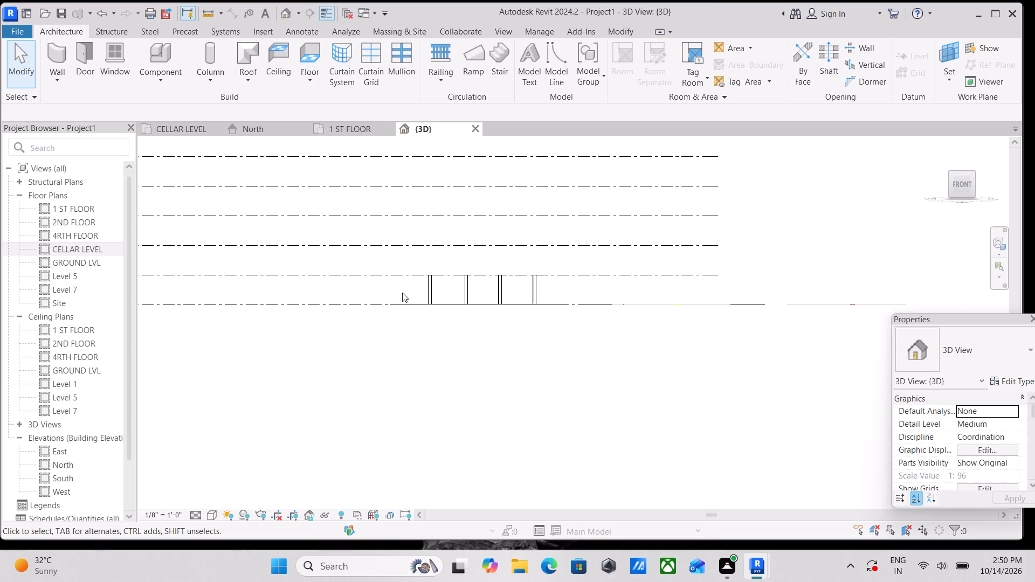
scroll(424, 348, up, 2)
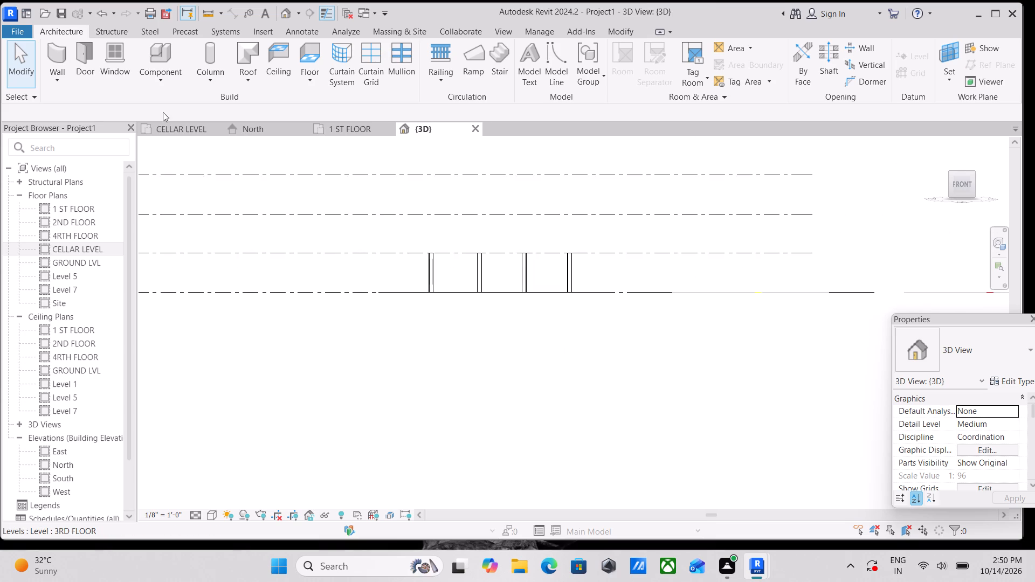
Return to the CELLAR LEVEL plan and examine the stairs and lift area of the linked cellar drawing.
click(163, 126)
scroll(391, 315, down, 3)
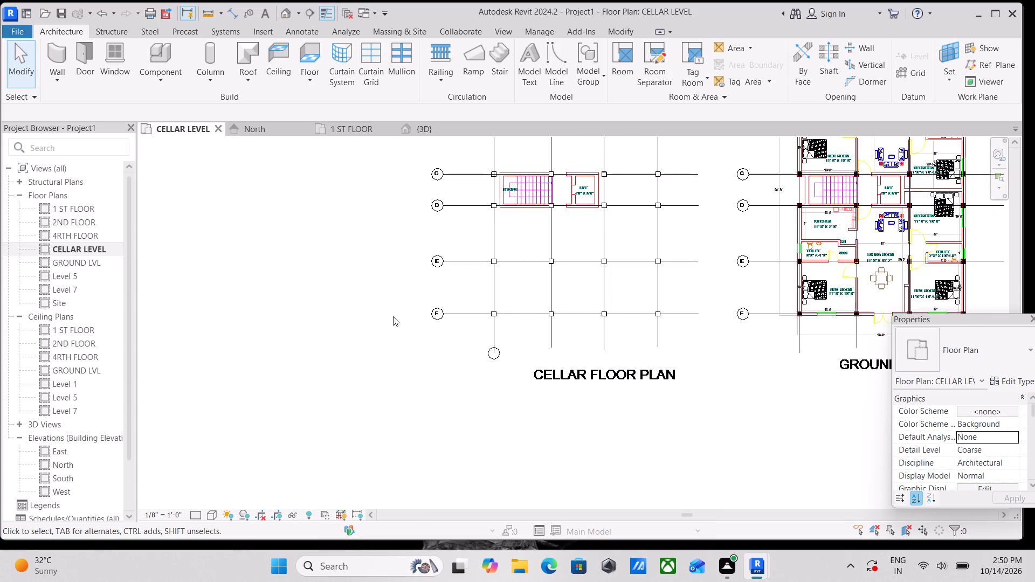
scroll(393, 316, down, 2)
middle_drag(358, 230, 333, 247)
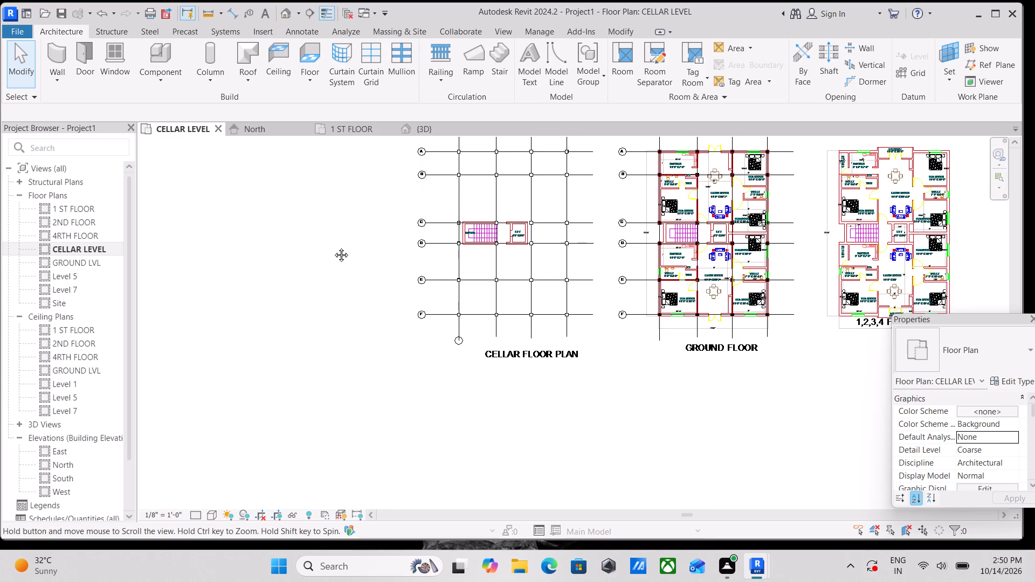
middle_drag(333, 247, 314, 261)
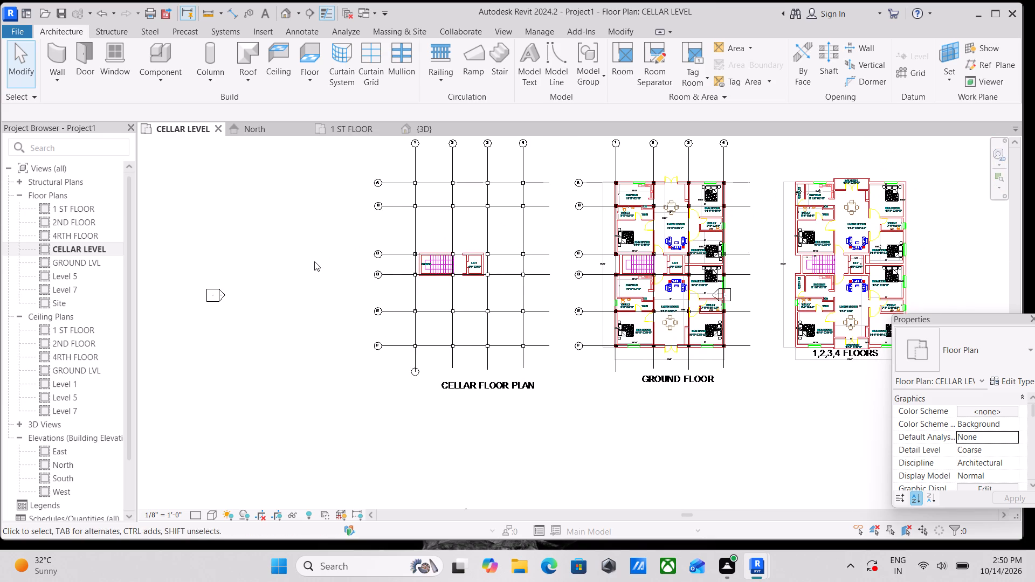
scroll(478, 248, up, 7)
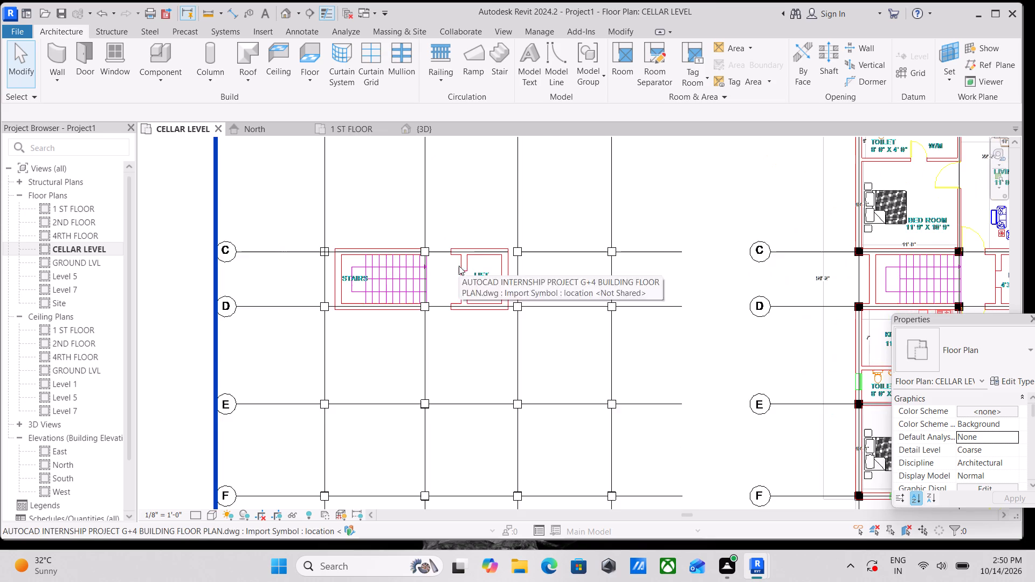
scroll(403, 285, up, 4)
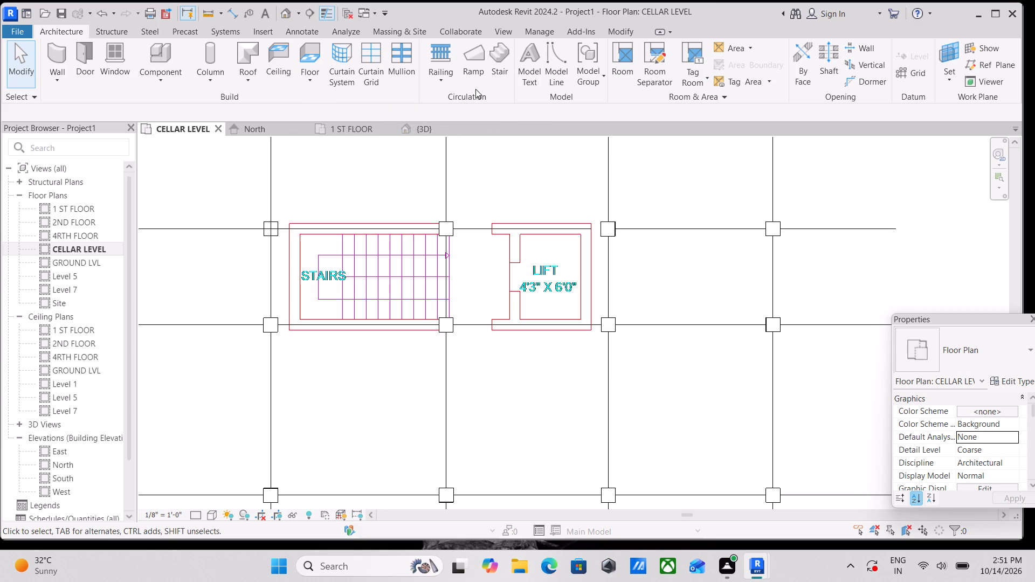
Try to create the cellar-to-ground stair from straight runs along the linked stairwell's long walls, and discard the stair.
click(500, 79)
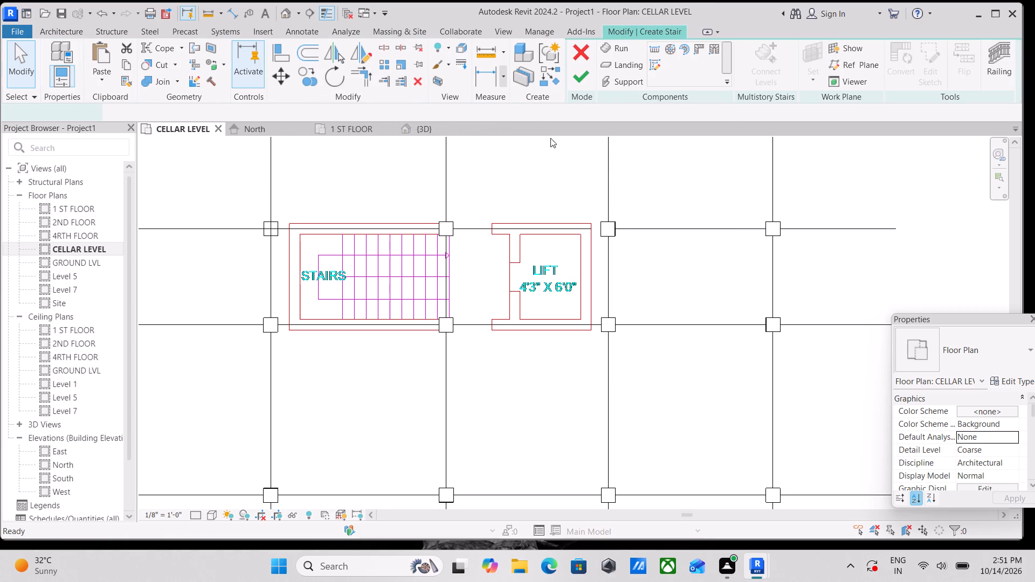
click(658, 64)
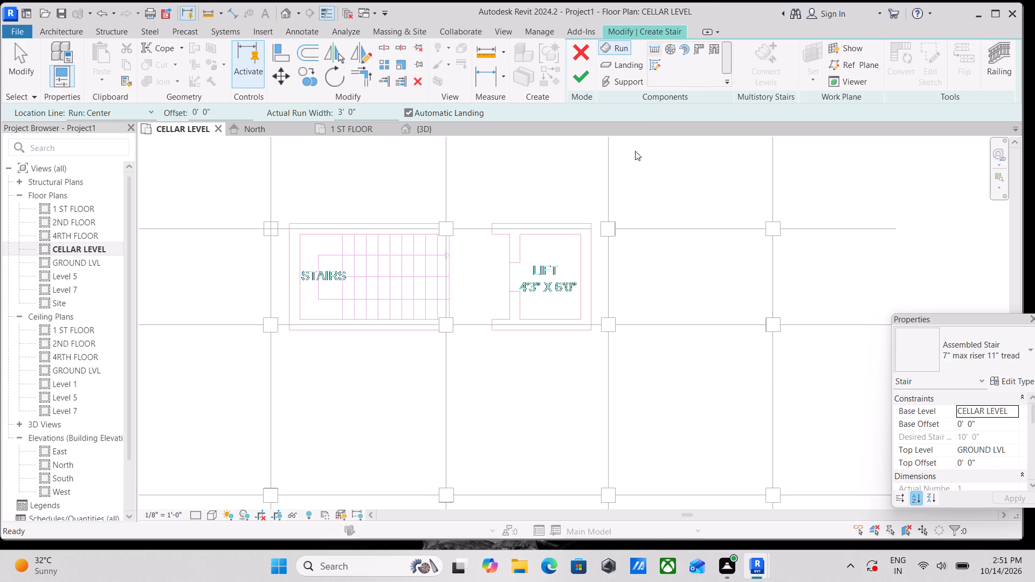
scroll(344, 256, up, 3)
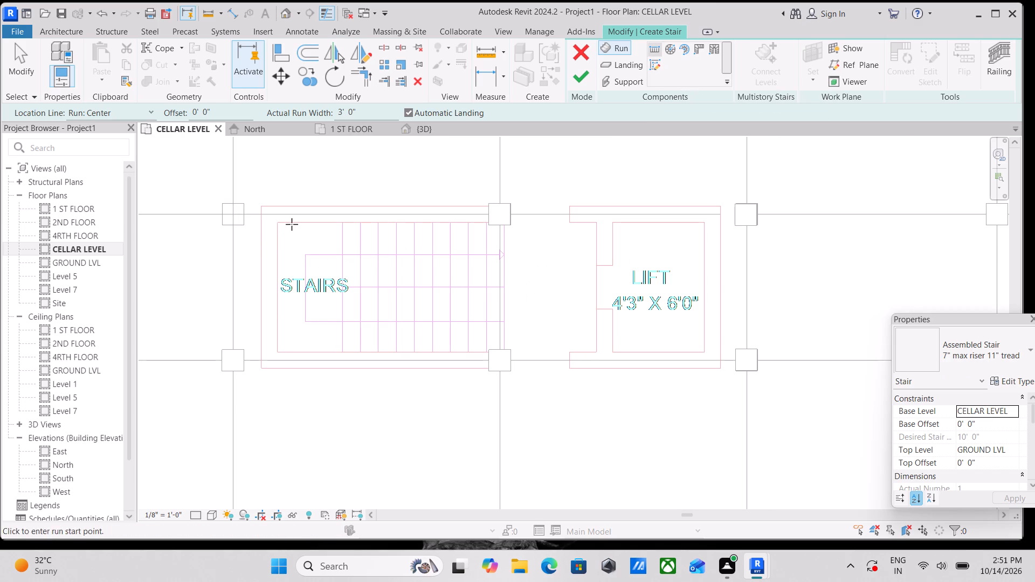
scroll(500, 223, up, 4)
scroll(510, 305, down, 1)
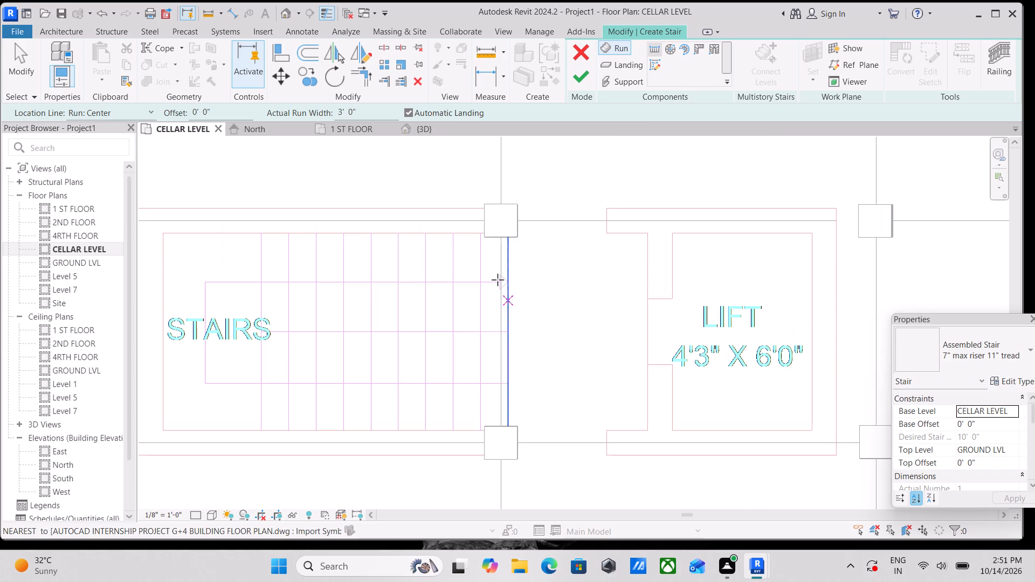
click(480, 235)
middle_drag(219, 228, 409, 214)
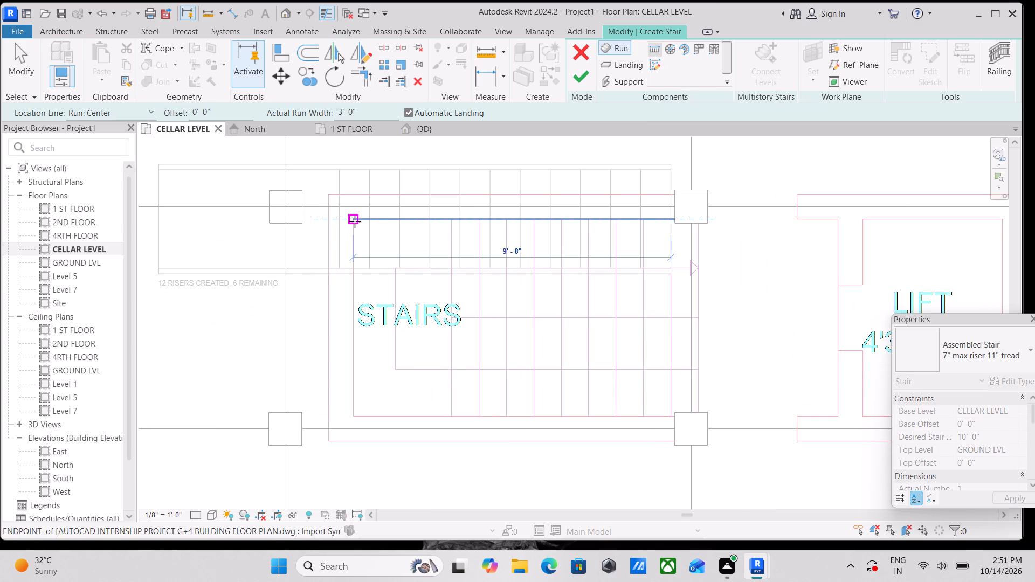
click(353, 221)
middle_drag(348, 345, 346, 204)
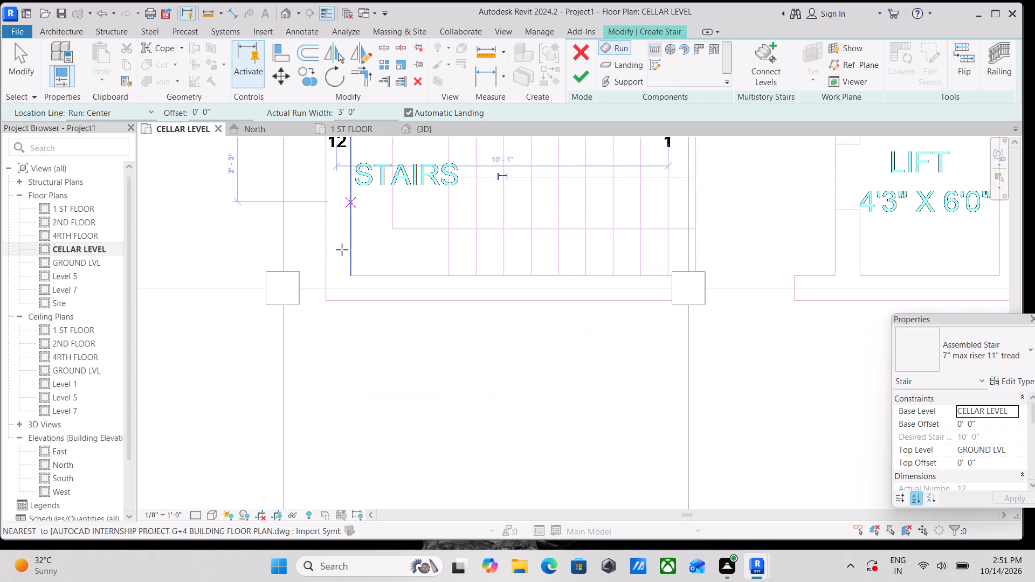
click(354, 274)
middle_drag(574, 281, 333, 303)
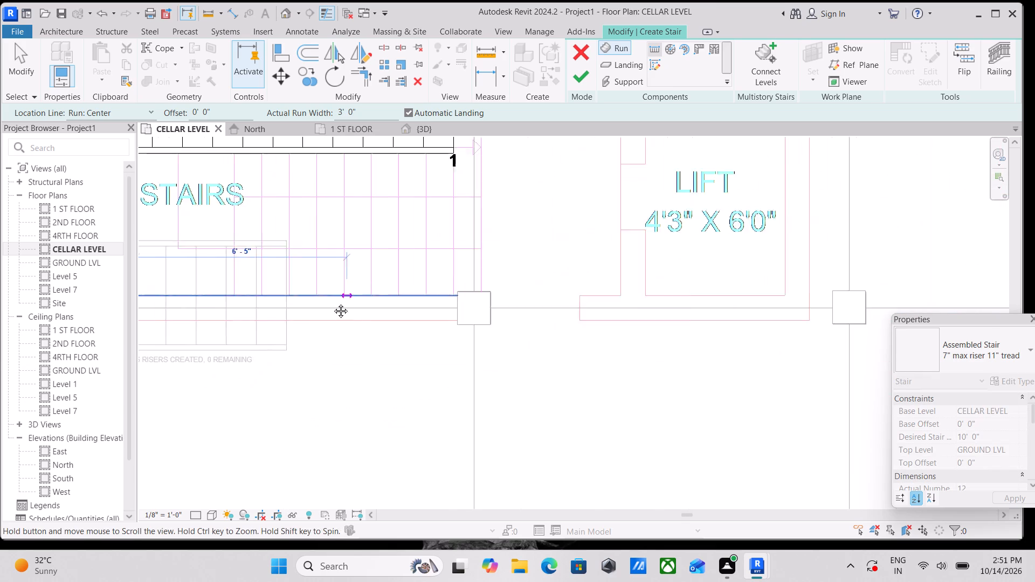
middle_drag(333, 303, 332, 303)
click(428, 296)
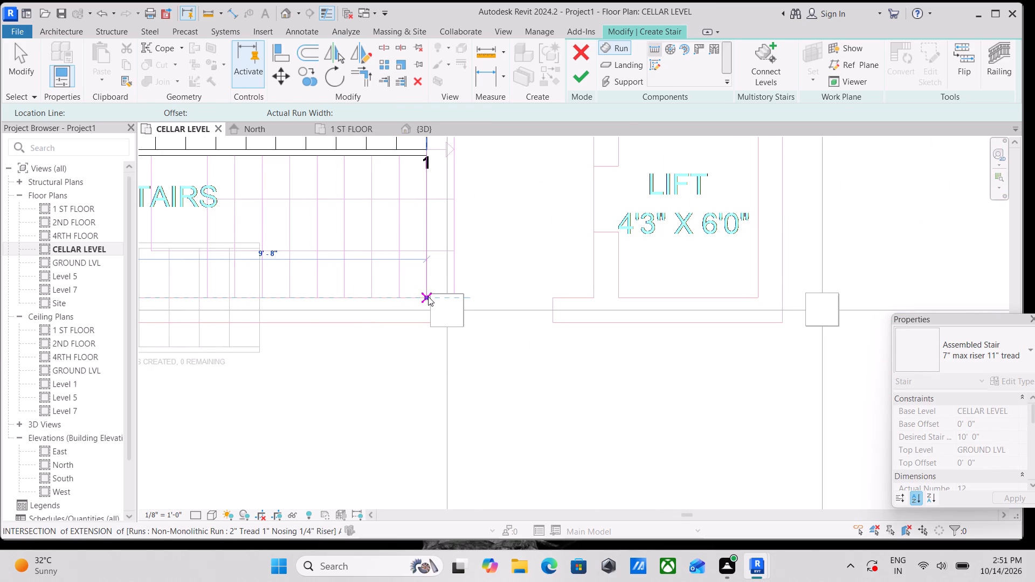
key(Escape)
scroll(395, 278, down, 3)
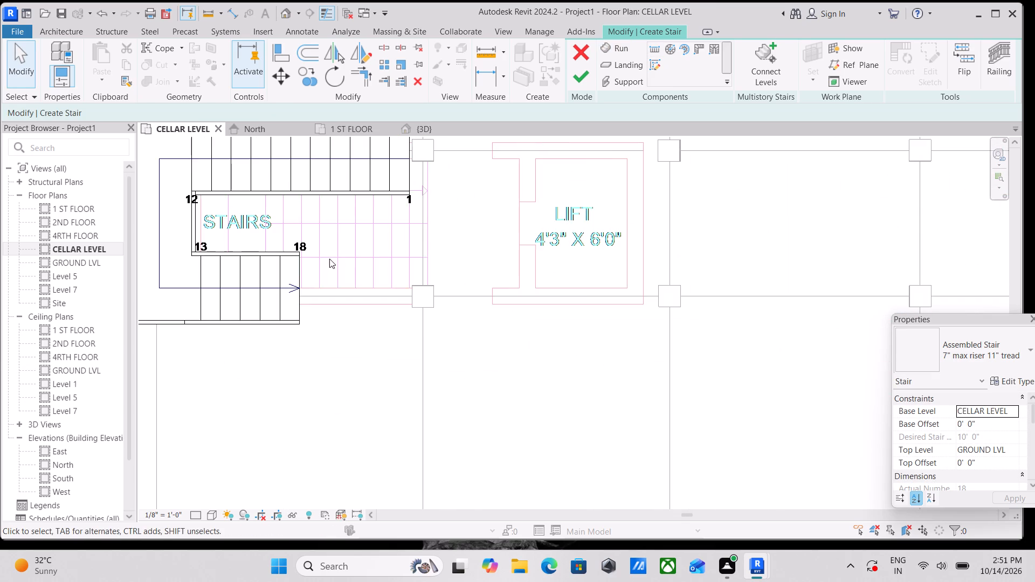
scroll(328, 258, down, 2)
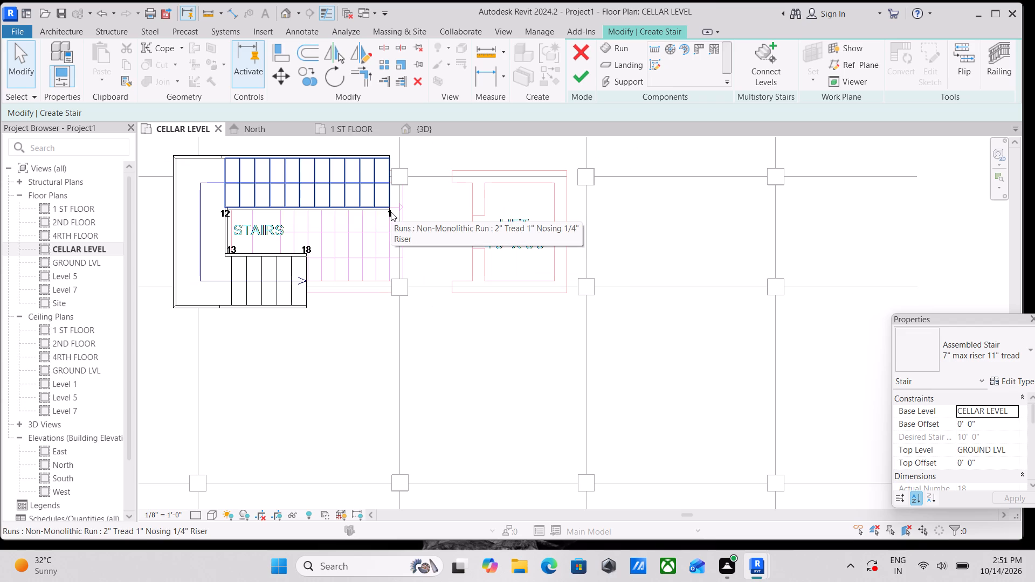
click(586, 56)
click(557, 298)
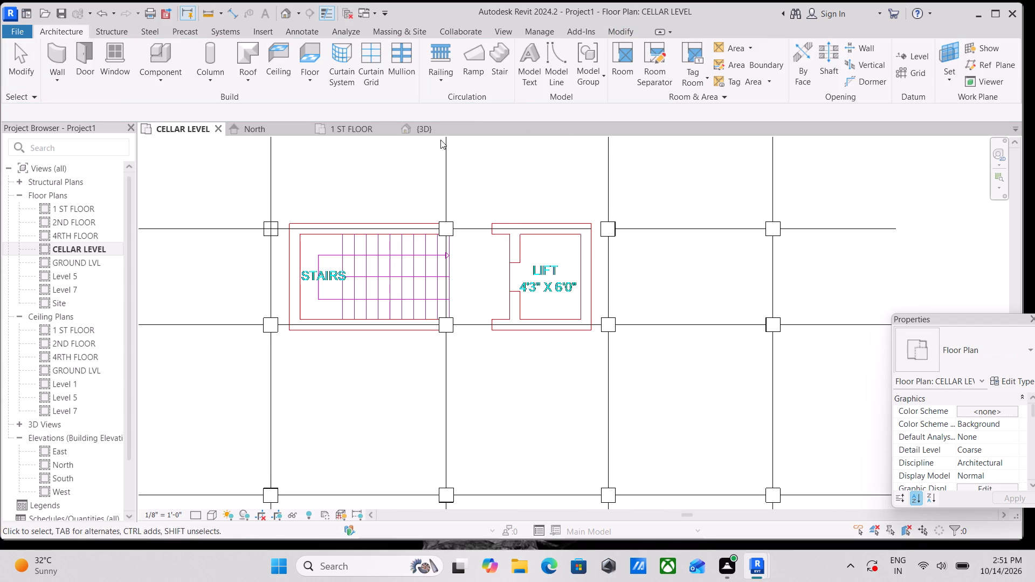
Start a stair with a sketched run and draw a 9' 8" boundary line along the stairwell's inner wall face beside grid C.
click(503, 59)
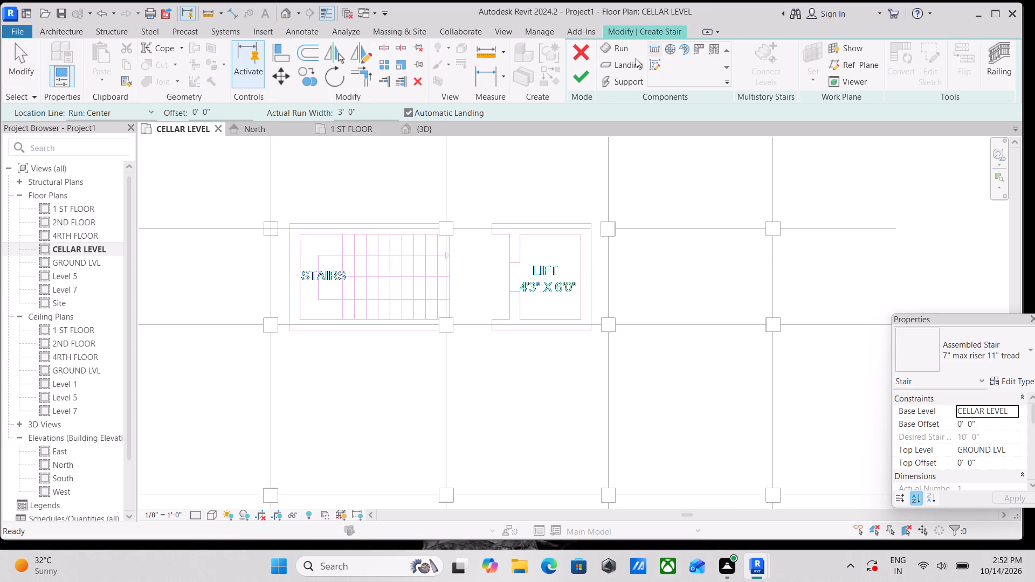
click(659, 62)
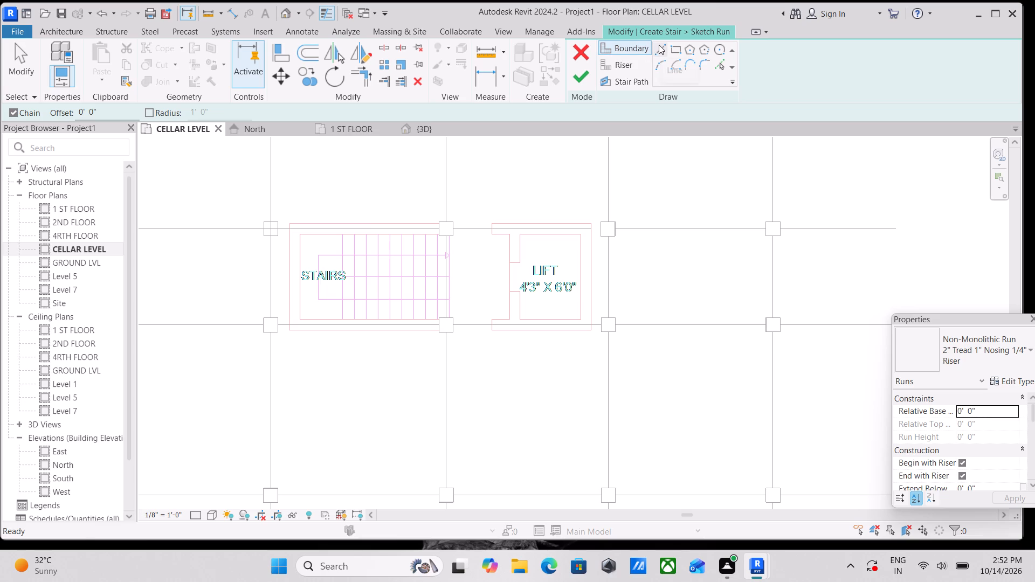
click(659, 45)
scroll(433, 241, up, 5)
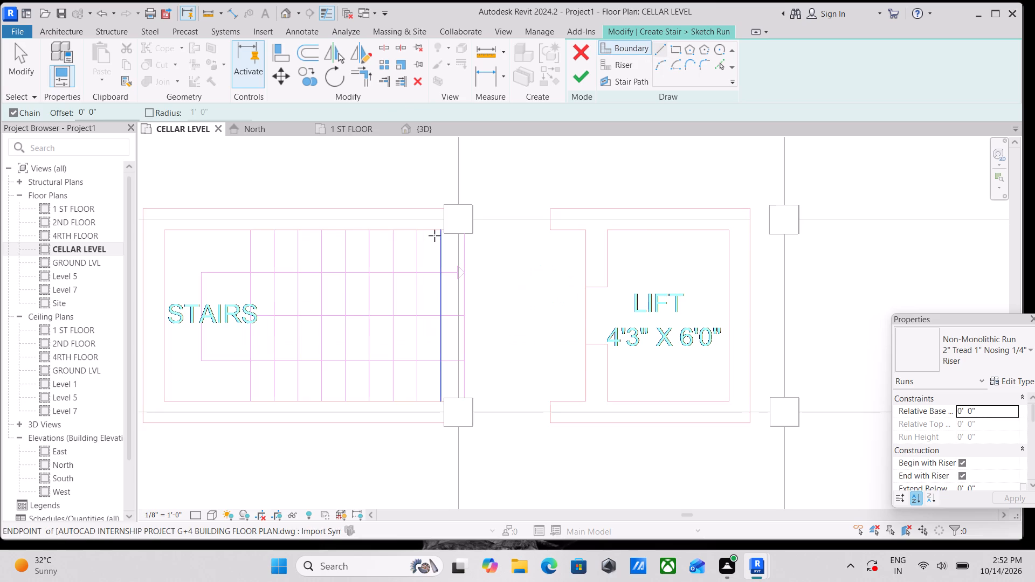
scroll(439, 228, up, 8)
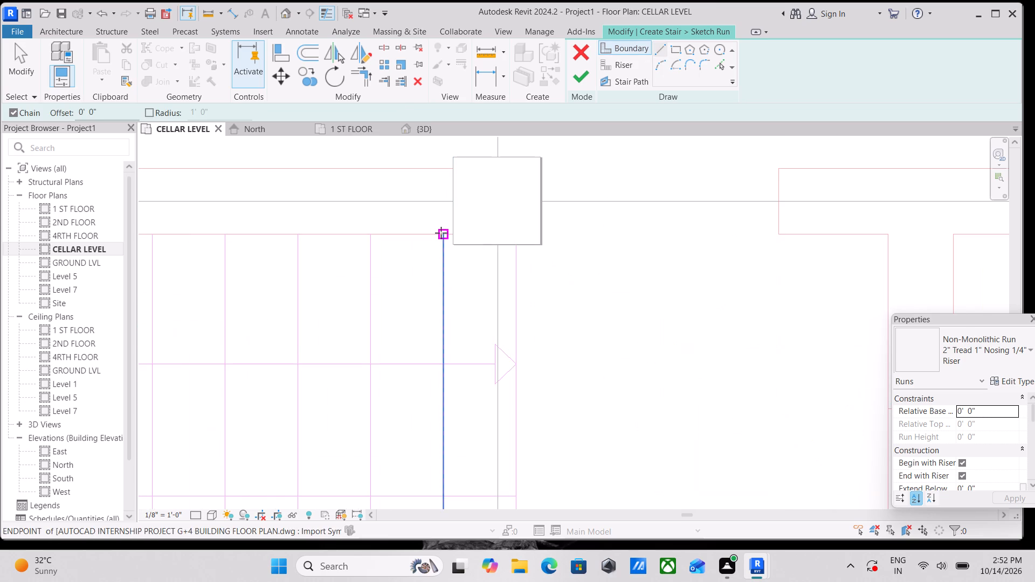
click(441, 233)
scroll(291, 235, down, 1)
middle_drag(291, 235, 492, 192)
scroll(192, 183, down, 2)
middle_drag(192, 183, 340, 196)
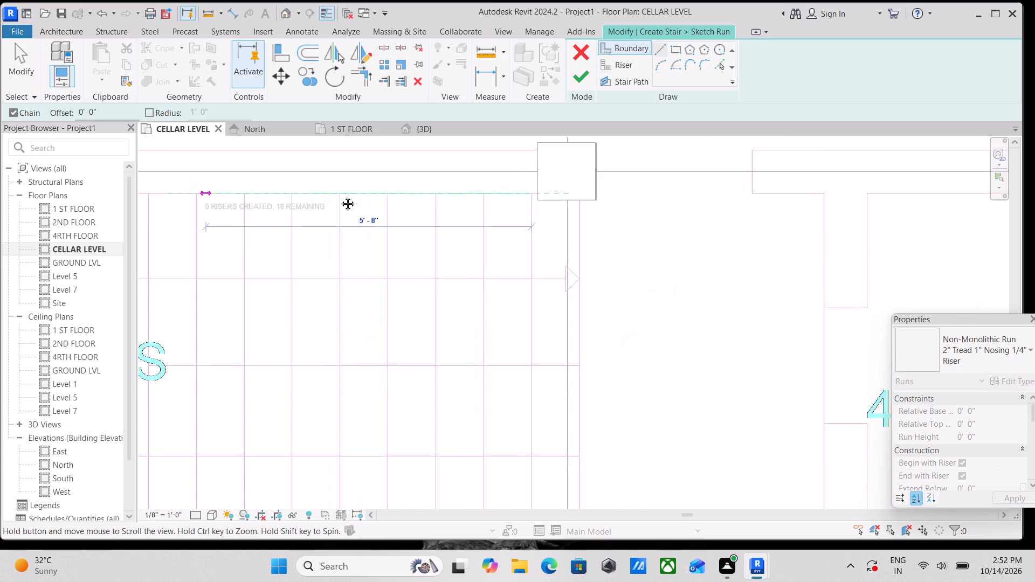
middle_drag(340, 196, 489, 195)
middle_drag(283, 197, 343, 197)
click(319, 202)
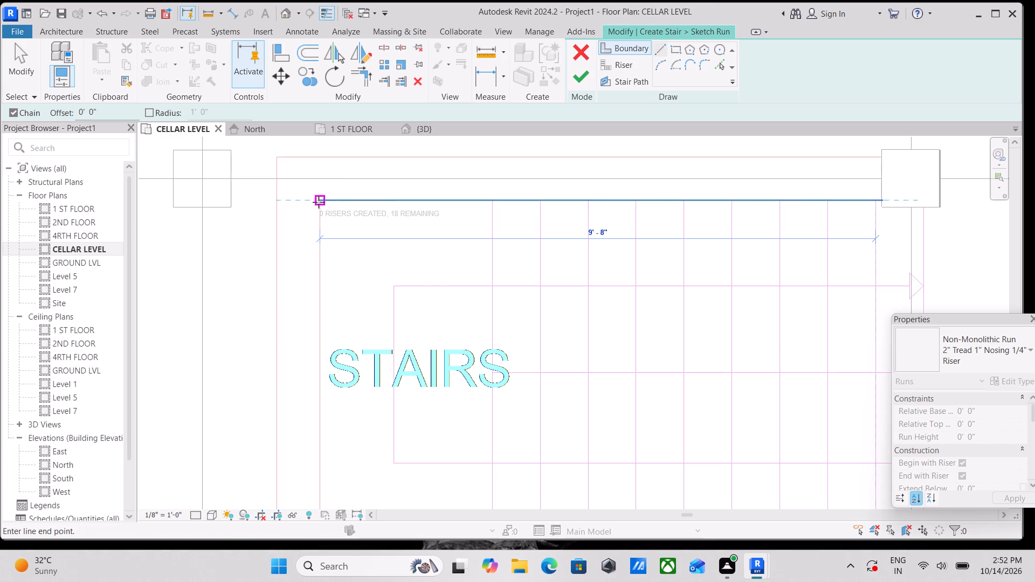
Continue the stair boundary along the landing-end wall and 9' 8" back along the inner wall face beside grid D.
scroll(318, 271, down, 1)
middle_drag(318, 271, 303, 81)
scroll(309, 260, down, 1)
middle_drag(309, 260, 309, 210)
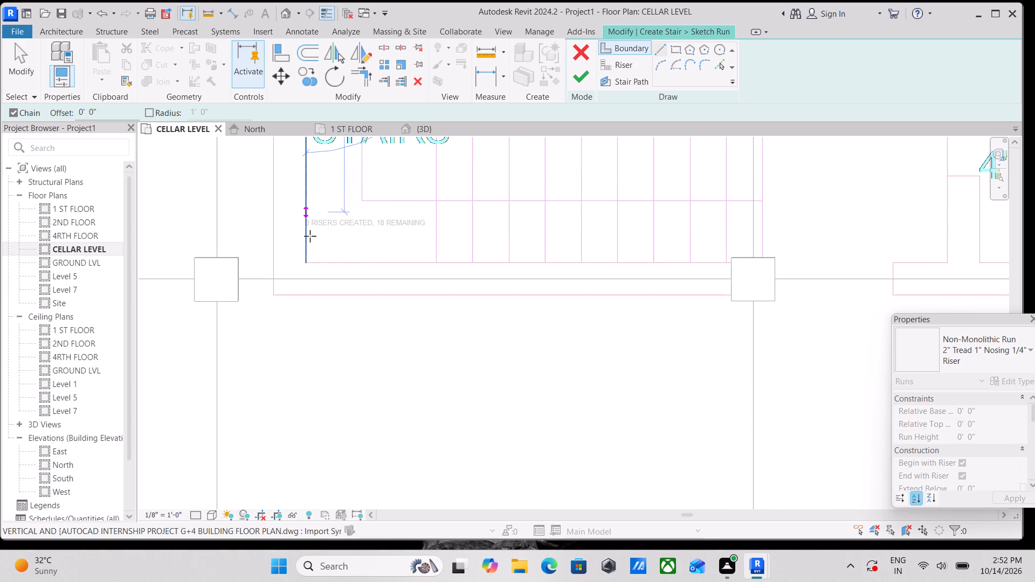
click(308, 261)
middle_drag(520, 260, 258, 282)
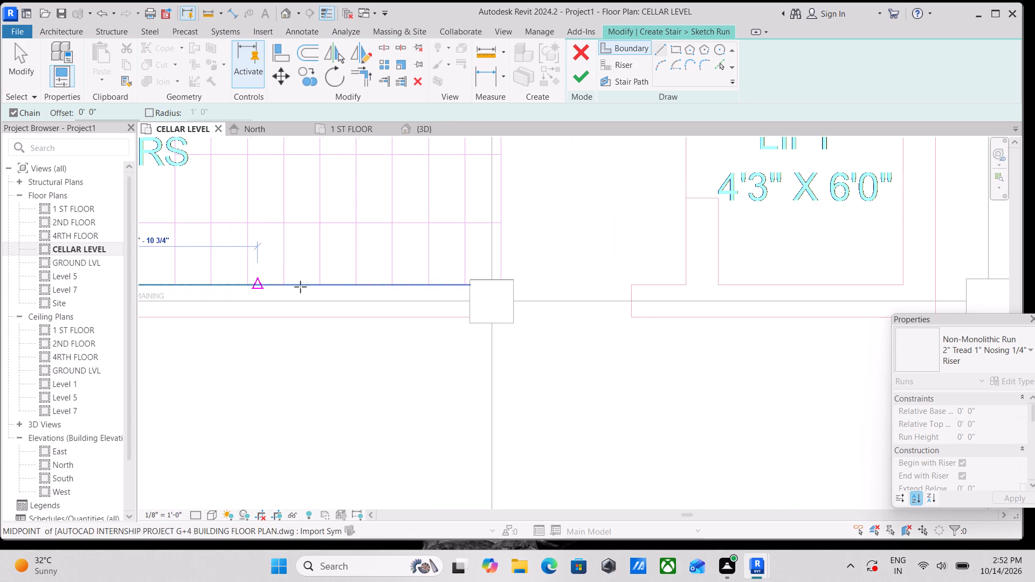
click(462, 285)
key(Escape)
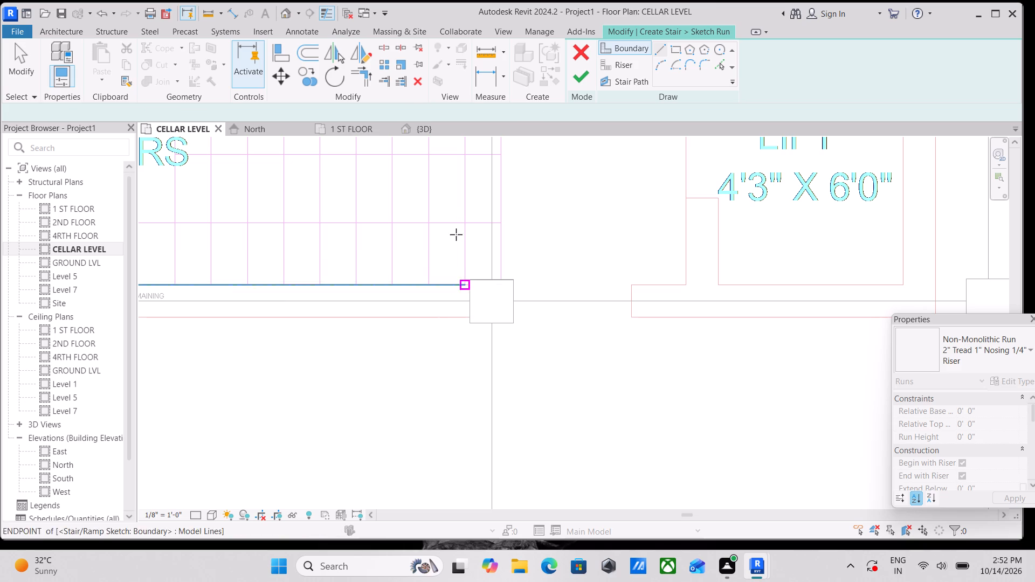
Draw a 6' 8" boundary line along the linked stair's centre line, from the first to the last riser line.
scroll(445, 222, down, 2)
middle_drag(440, 222, 479, 251)
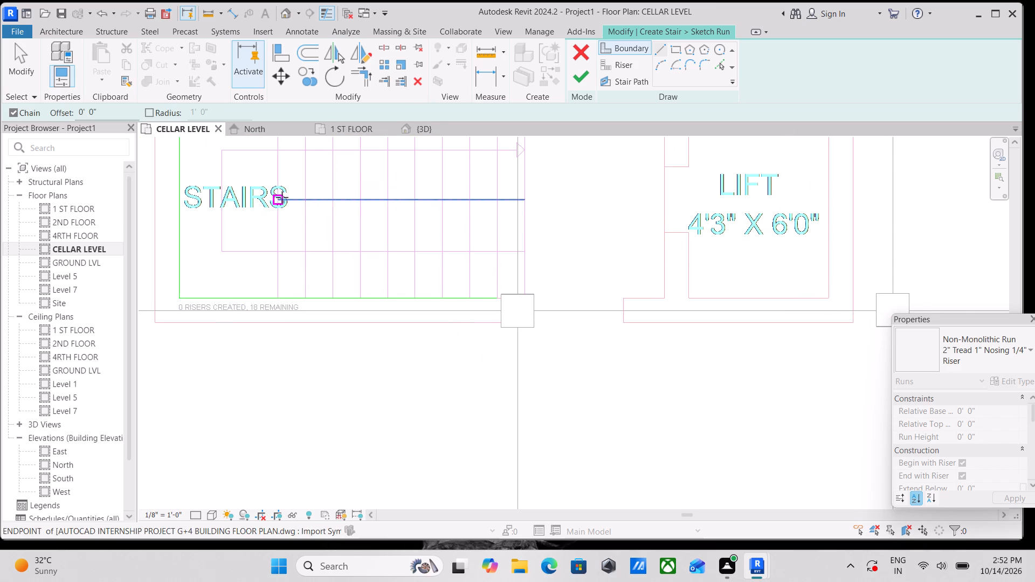
scroll(282, 197, up, 6)
click(275, 202)
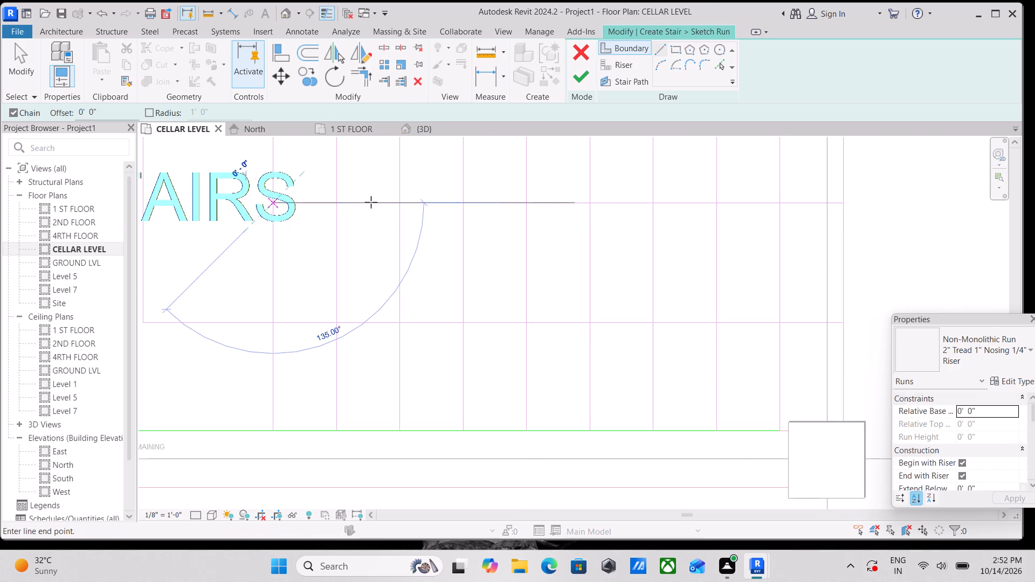
scroll(437, 196, down, 1)
middle_drag(437, 196, 348, 224)
scroll(439, 228, down, 3)
middle_drag(440, 228, 389, 246)
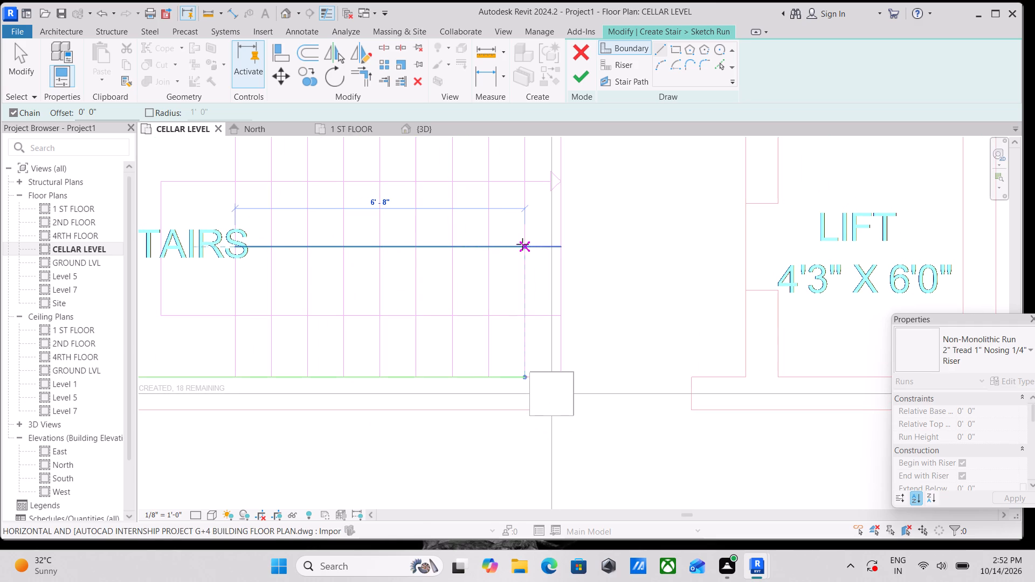
click(529, 244)
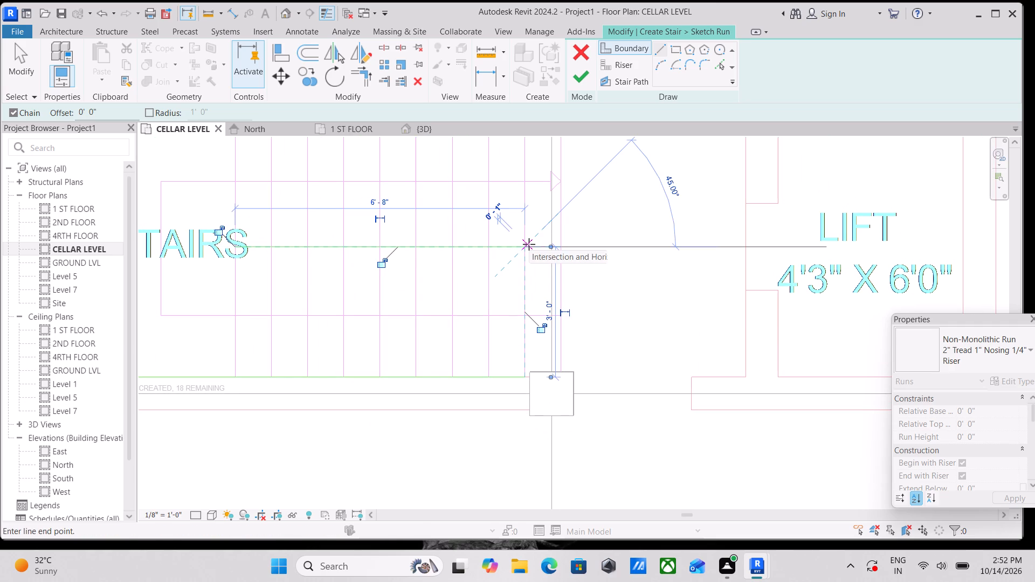
key(Escape)
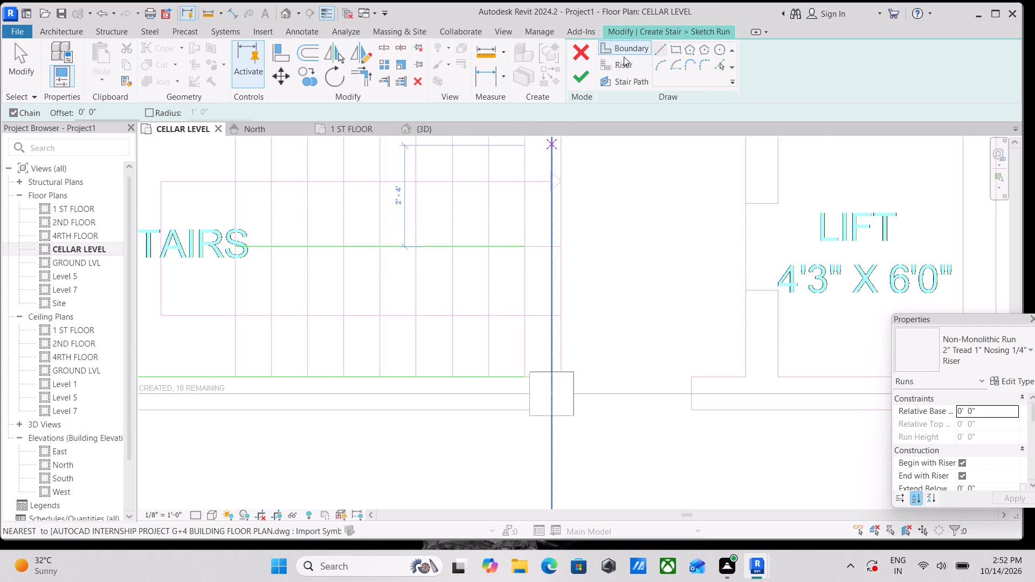
Offset the stair's 6' 8" centre boundary line by 1" to each side using Pick Lines.
click(723, 66)
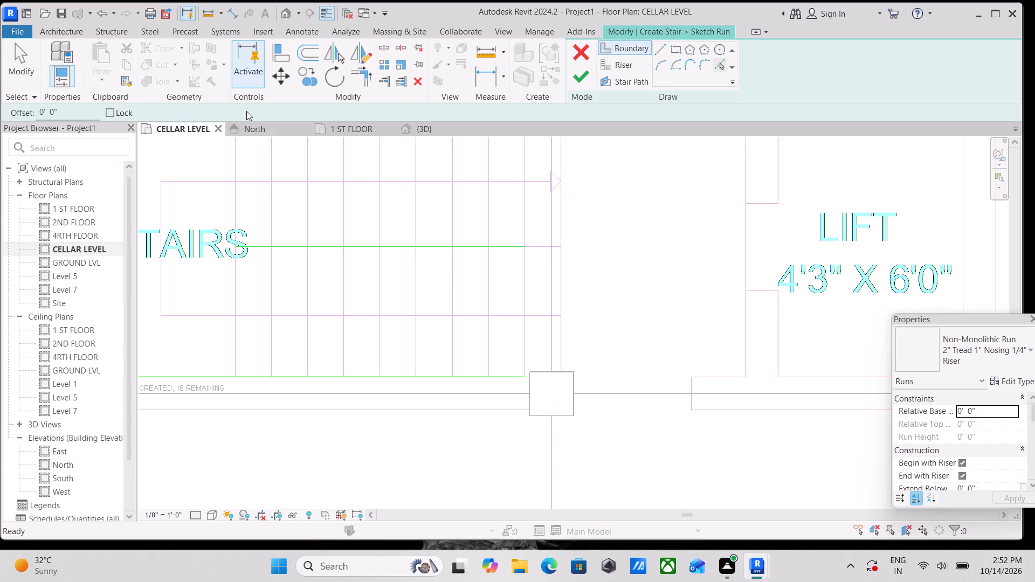
drag(70, 114, 0, 115)
key(1)
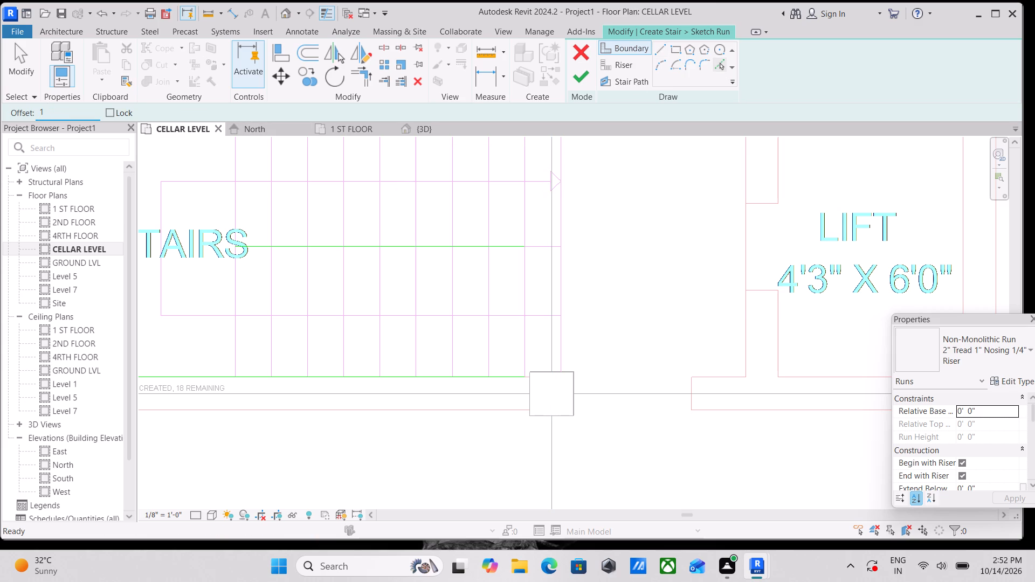
key(shift+quotedbl)
key(Return)
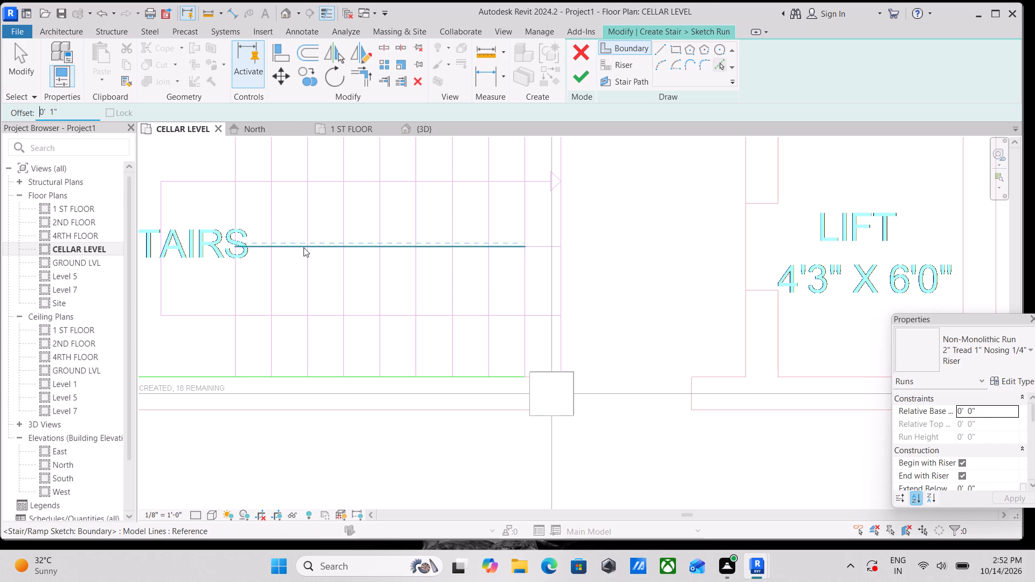
scroll(303, 247, up, 3)
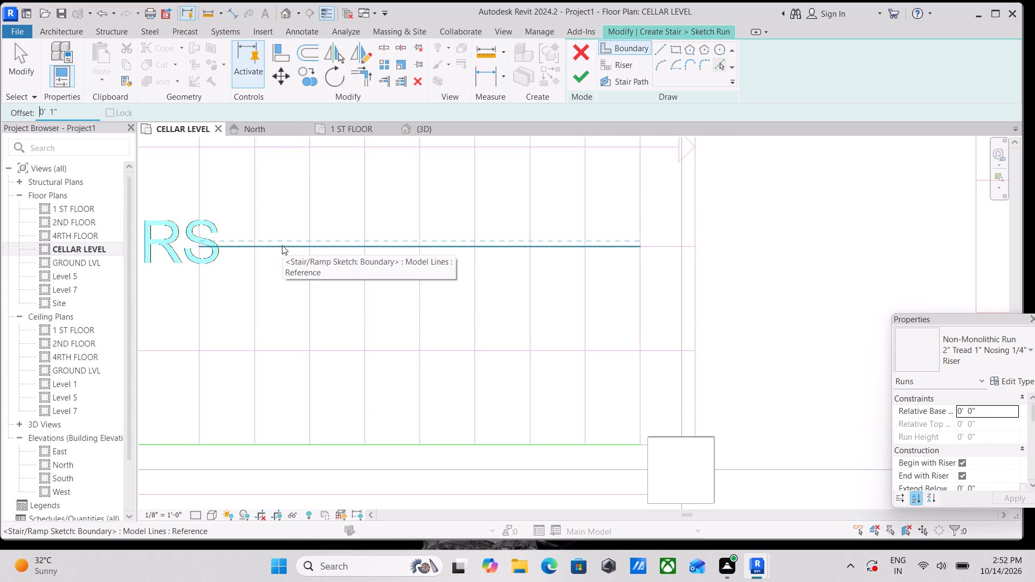
click(282, 245)
click(284, 251)
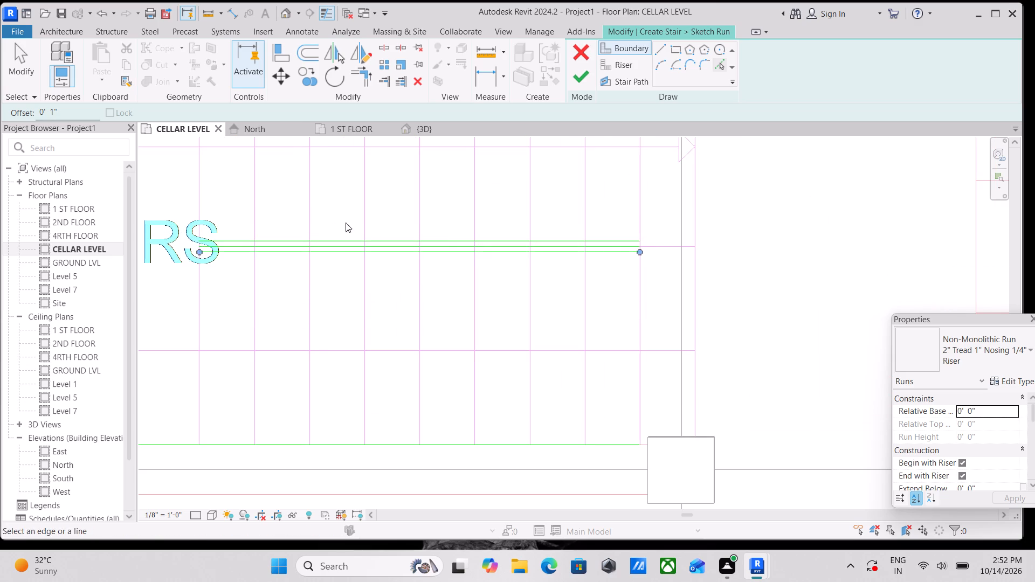
key(Escape)
scroll(218, 238, up, 3)
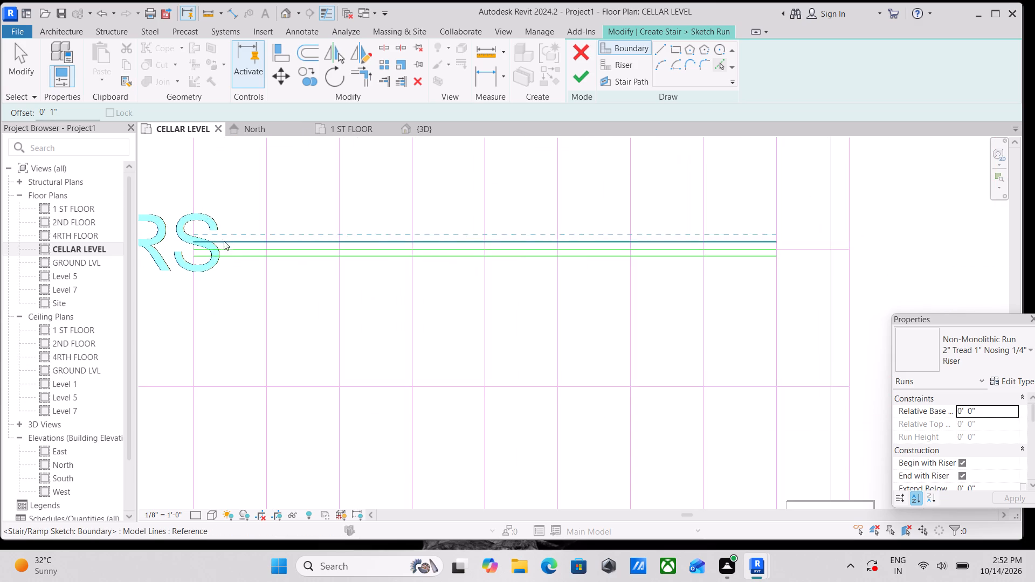
key(Escape)
key(Escape)
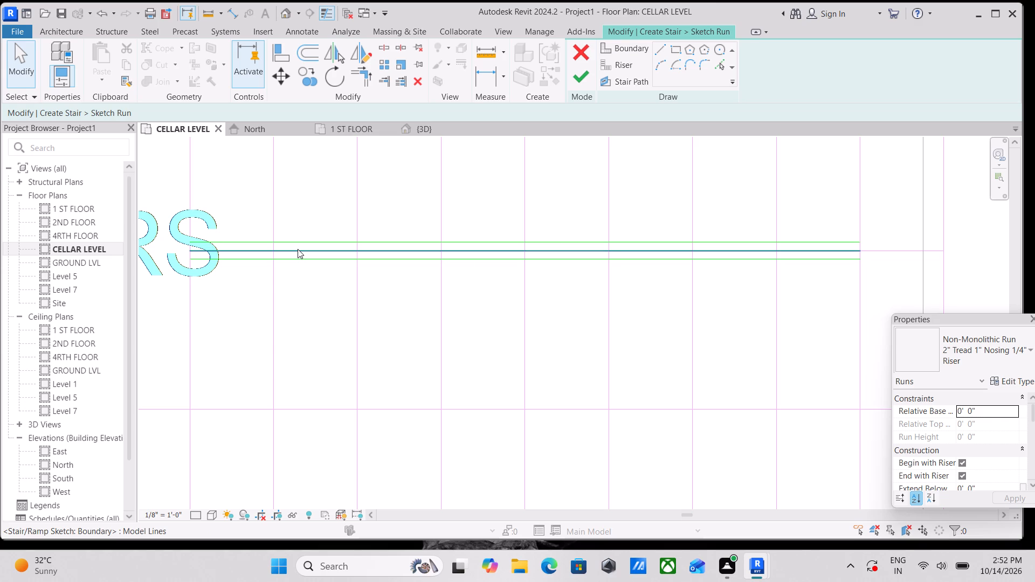
Delete the original centre boundary line between the two offset lines.
click(298, 249)
right_click(298, 249)
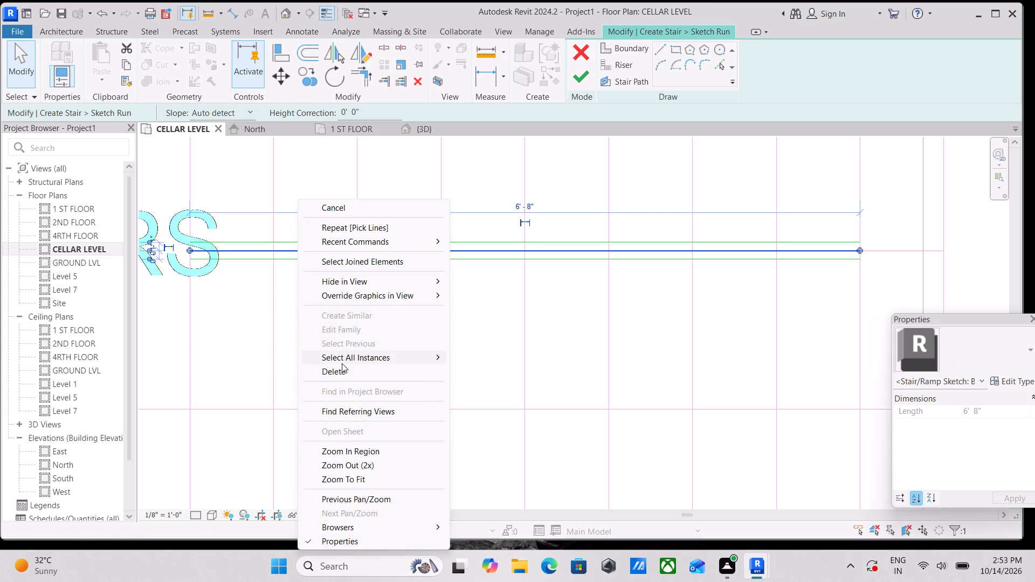
click(342, 369)
Close the landing-side end of the two inner boundary lines with a 2" boundary line.
scroll(312, 322, down, 2)
middle_drag(312, 322, 471, 320)
scroll(408, 322, down, 1)
middle_drag(406, 321, 429, 345)
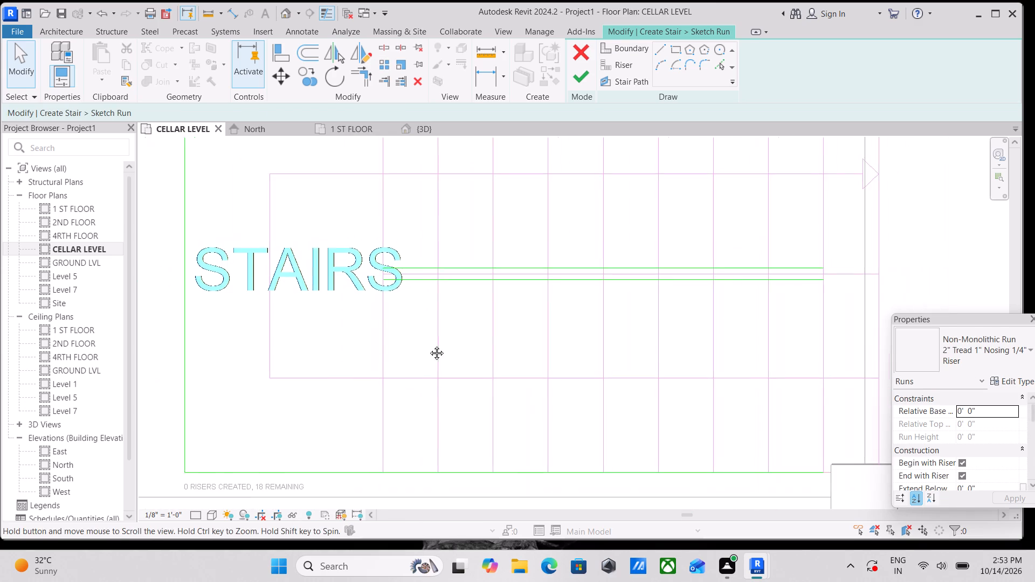
middle_drag(429, 345, 430, 347)
scroll(384, 290, up, 3)
scroll(430, 312, up, 6)
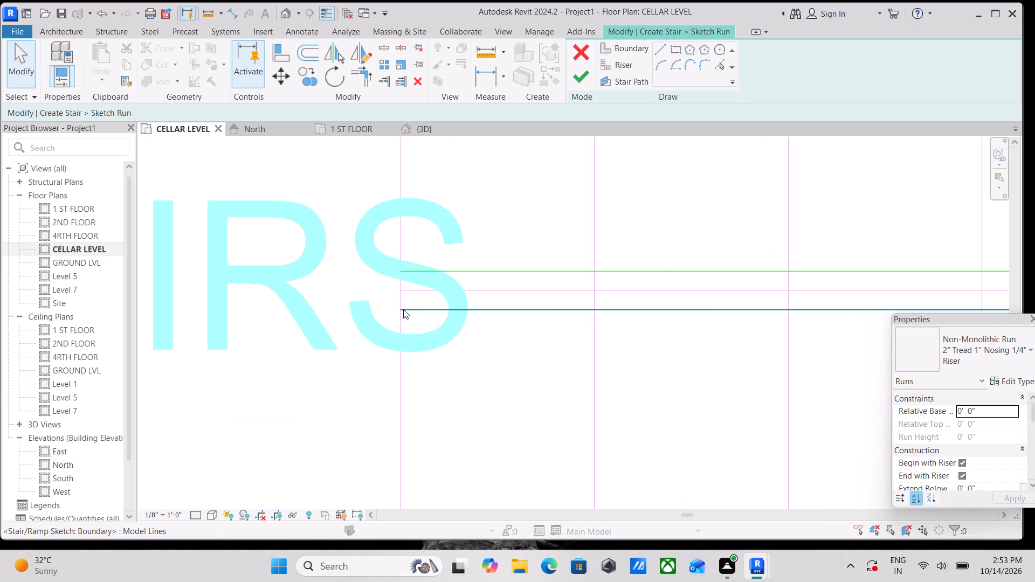
middle_drag(388, 322, 329, 348)
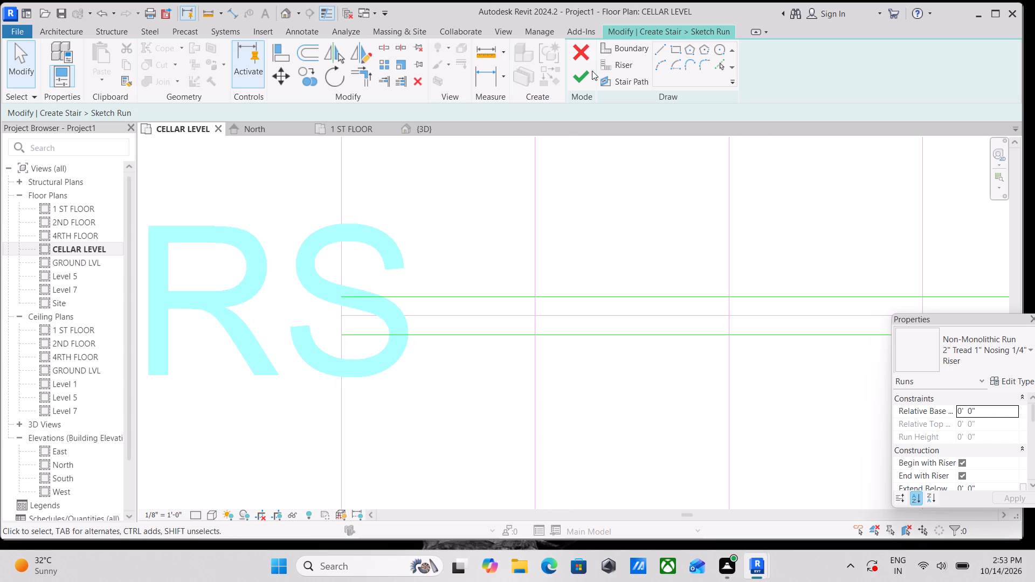
click(621, 47)
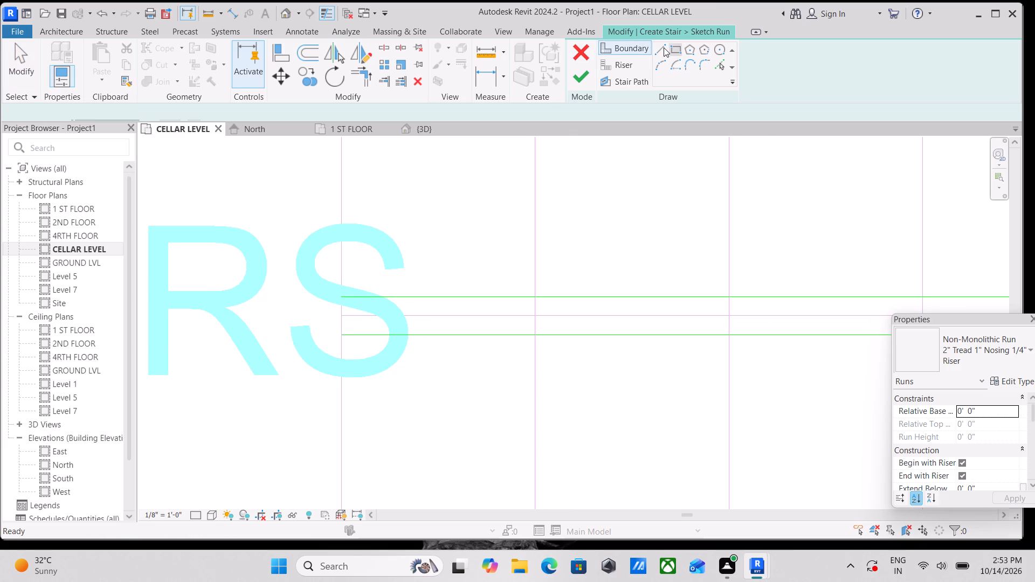
click(664, 47)
scroll(362, 322, up, 3)
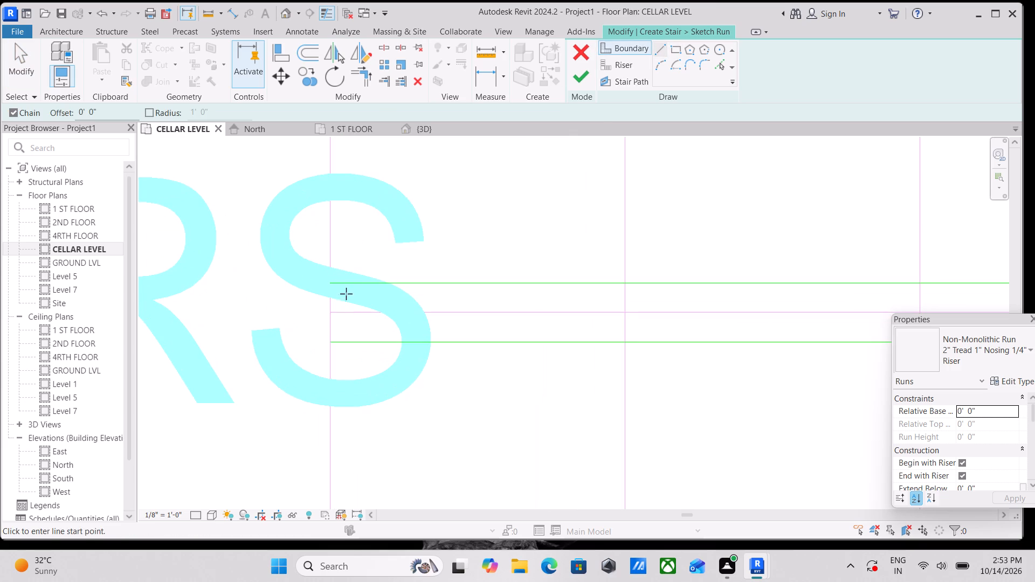
click(330, 282)
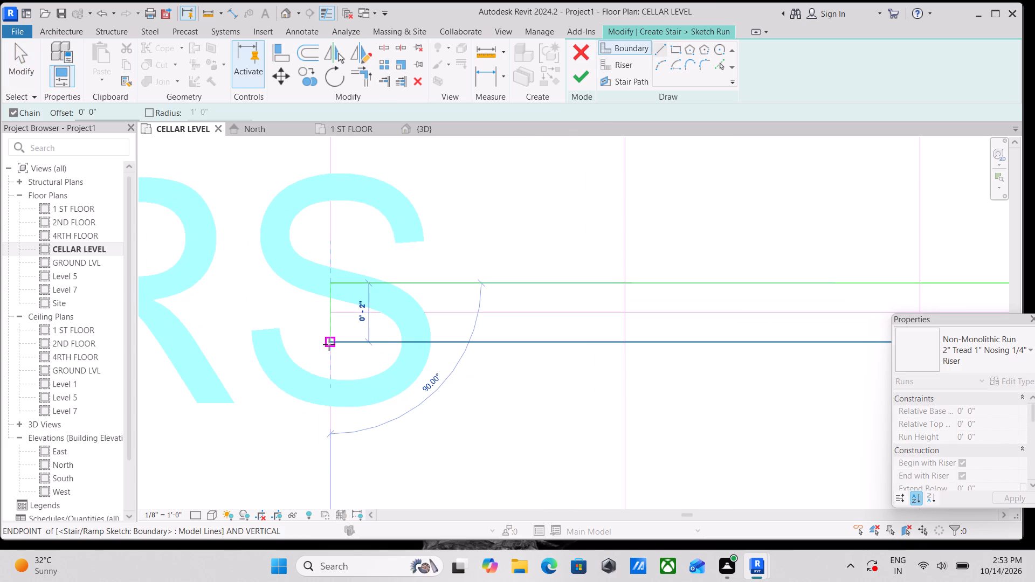
click(329, 344)
key(Escape)
Draw the first riser line across the lower flight in plan at its open end, from the inner boundary to the wall-side boundary.
scroll(328, 344, down, 1)
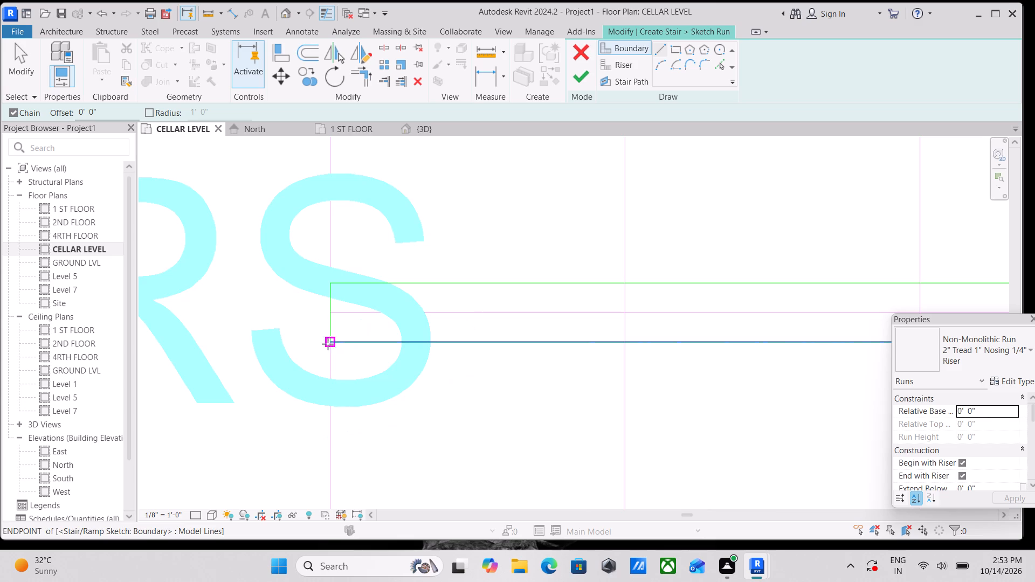
scroll(328, 344, down, 3)
scroll(382, 324, down, 4)
scroll(467, 283, down, 4)
middle_drag(481, 278, 356, 288)
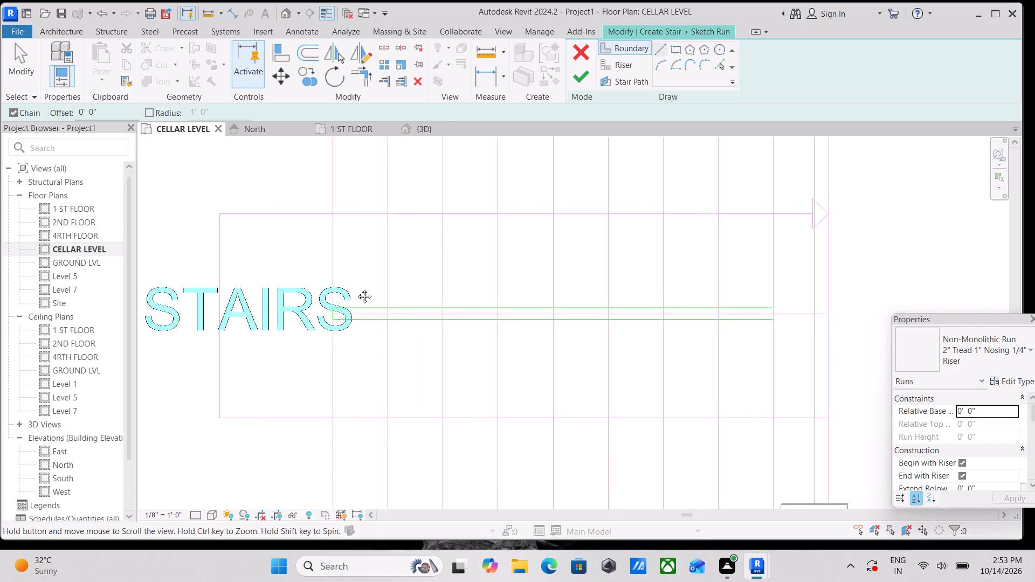
middle_drag(356, 288, 292, 289)
scroll(341, 282, down, 4)
middle_drag(385, 284, 401, 260)
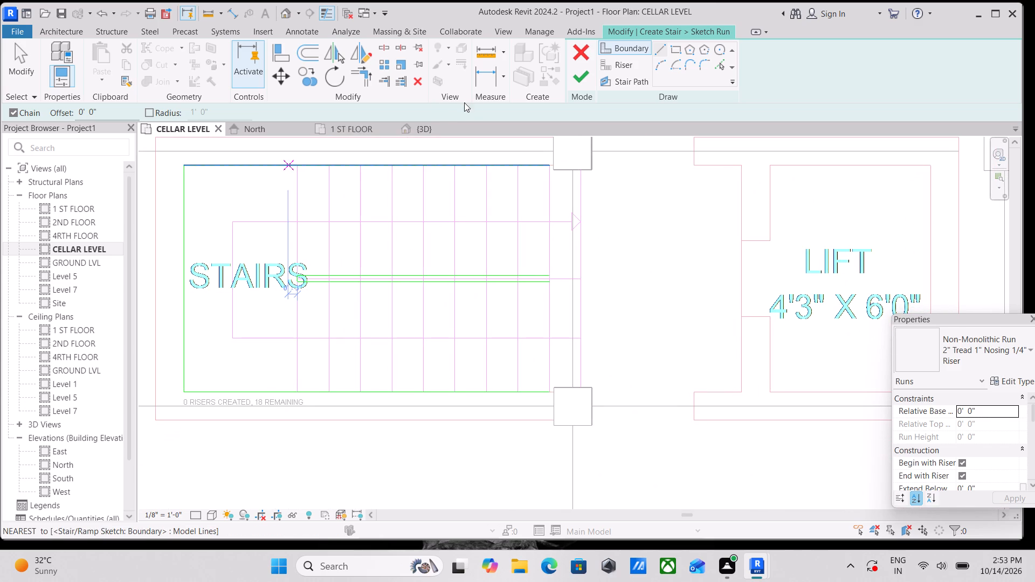
click(614, 65)
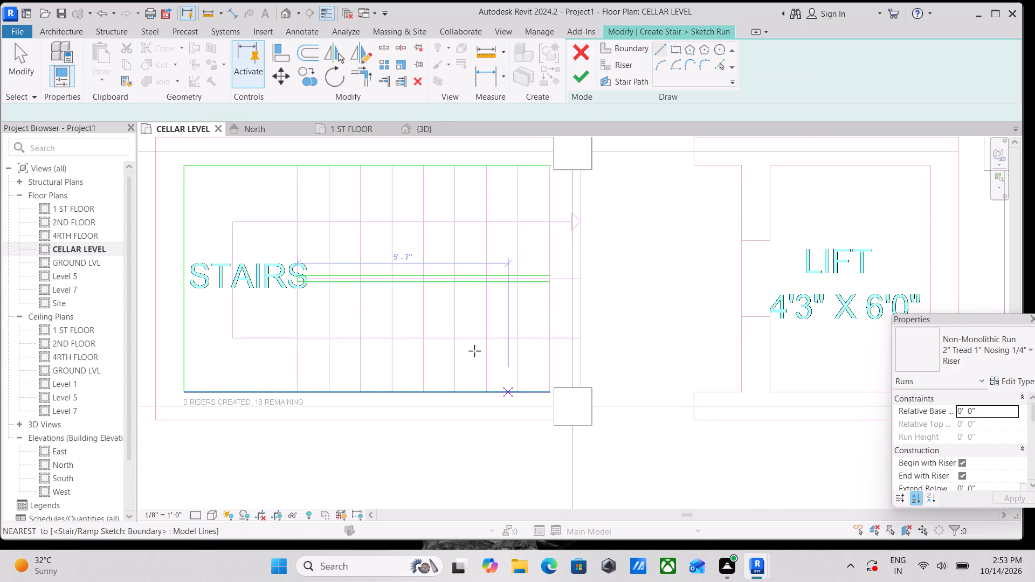
middle_drag(487, 315, 385, 297)
scroll(440, 261, up, 4)
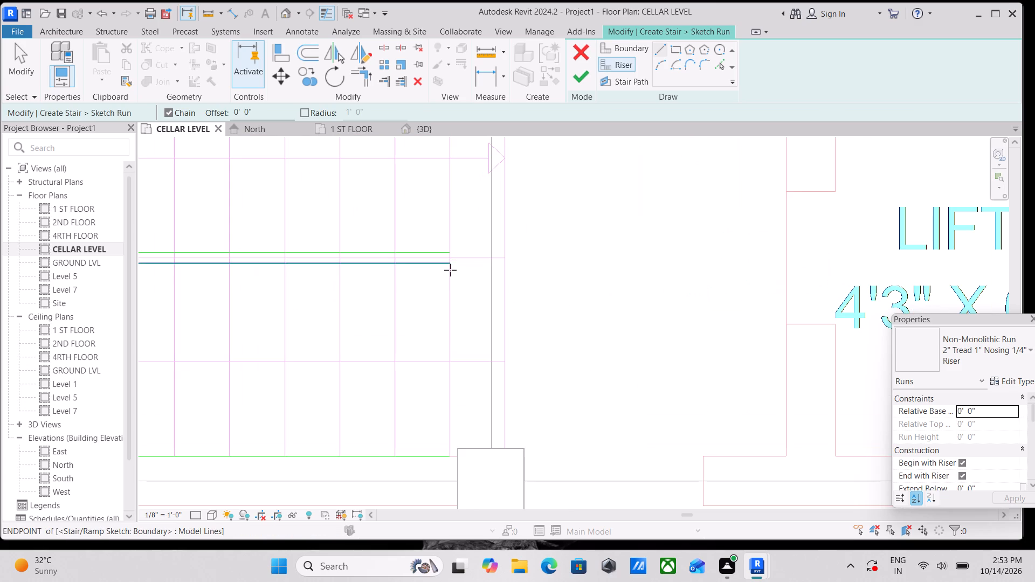
click(450, 265)
middle_drag(452, 415, 445, 406)
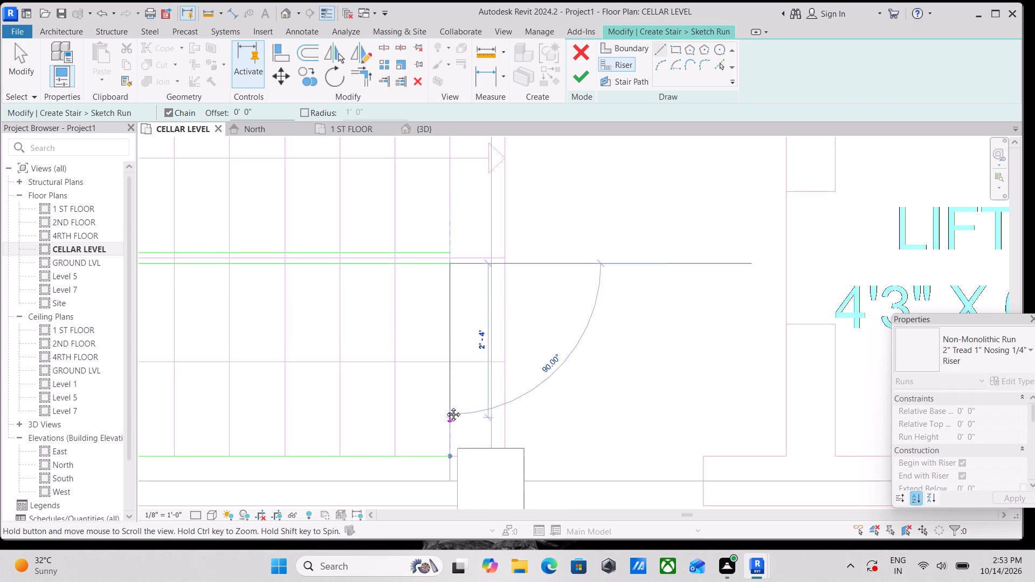
middle_drag(445, 406, 434, 287)
click(432, 329)
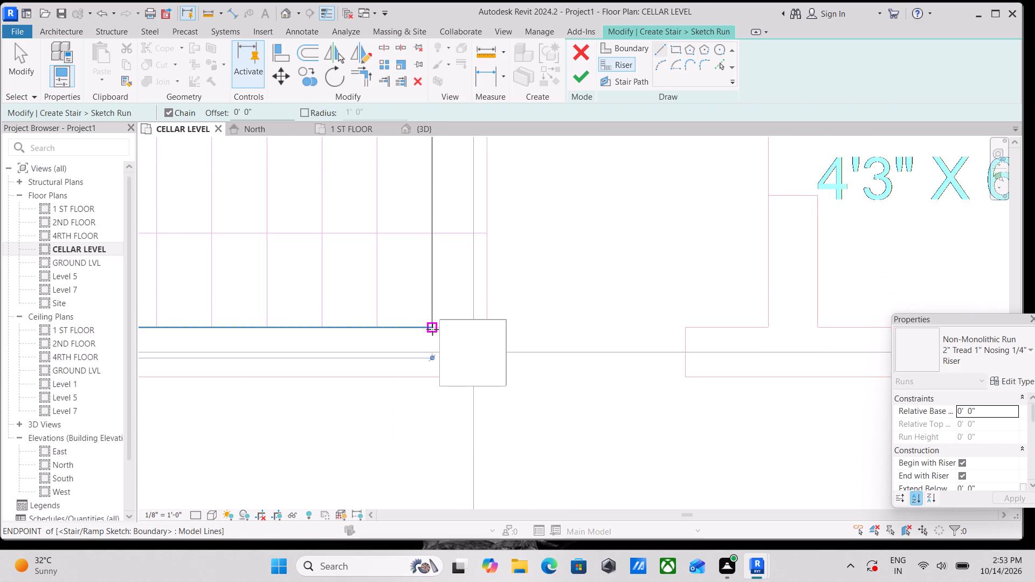
key(Escape)
Draw a second riser line, 2' 11" long, across the lower flight over the next linked tread line towards the landing.
middle_drag(420, 205, 440, 326)
middle_drag(422, 216, 436, 276)
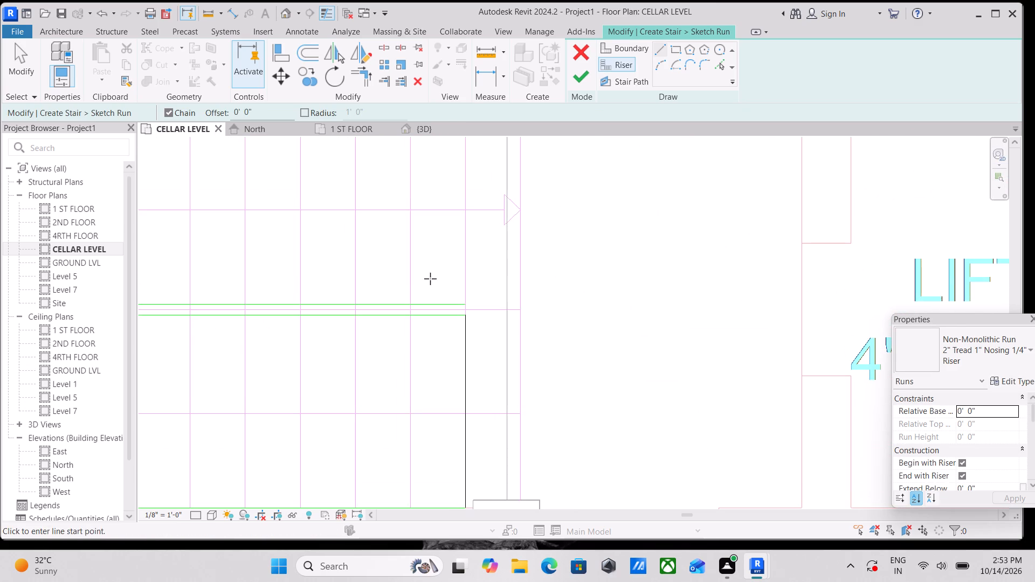
scroll(410, 318, up, 3)
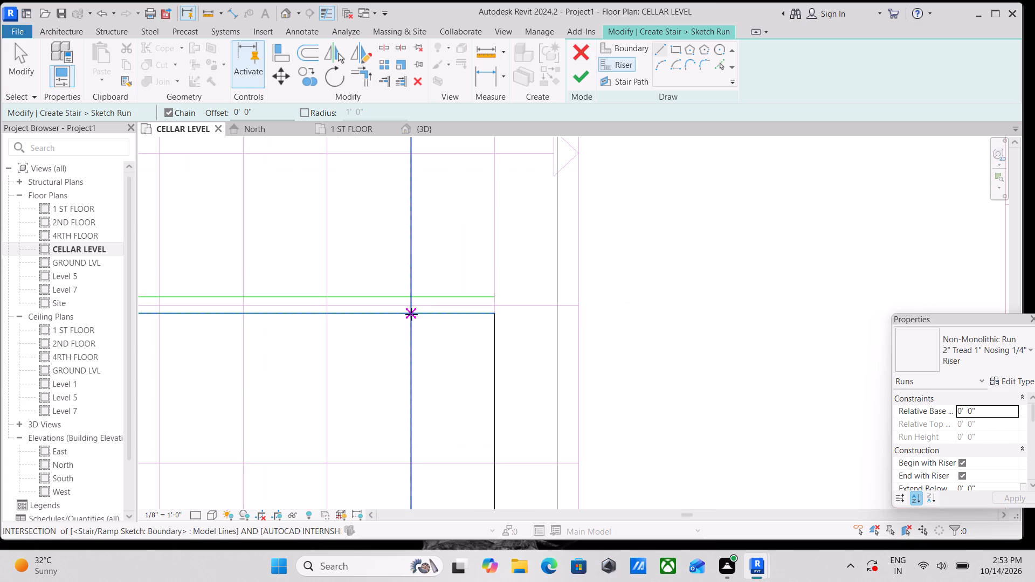
click(411, 314)
scroll(420, 393, down, 1)
middle_drag(419, 393, 391, 281)
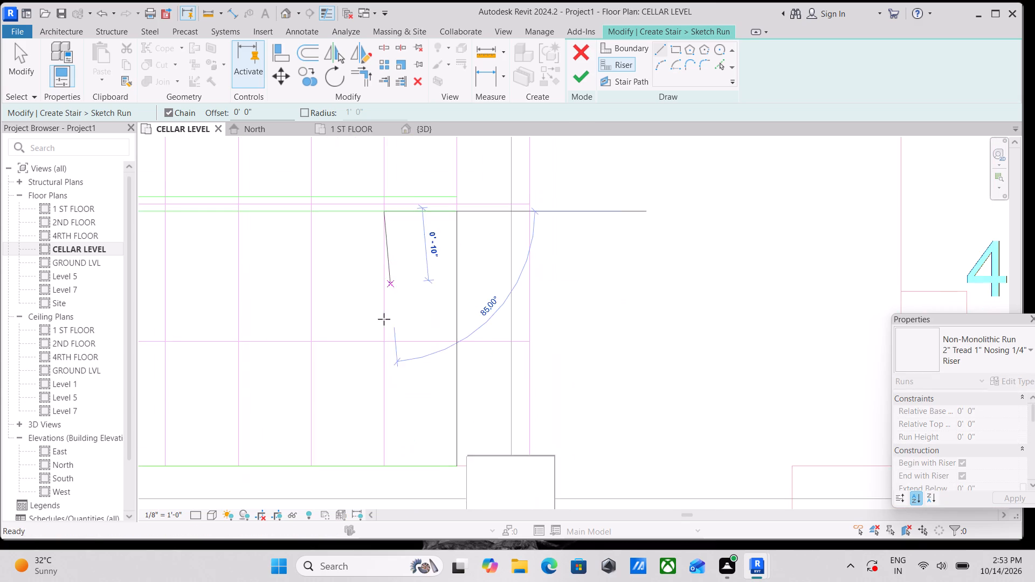
scroll(377, 373, down, 1)
middle_drag(377, 373, 375, 298)
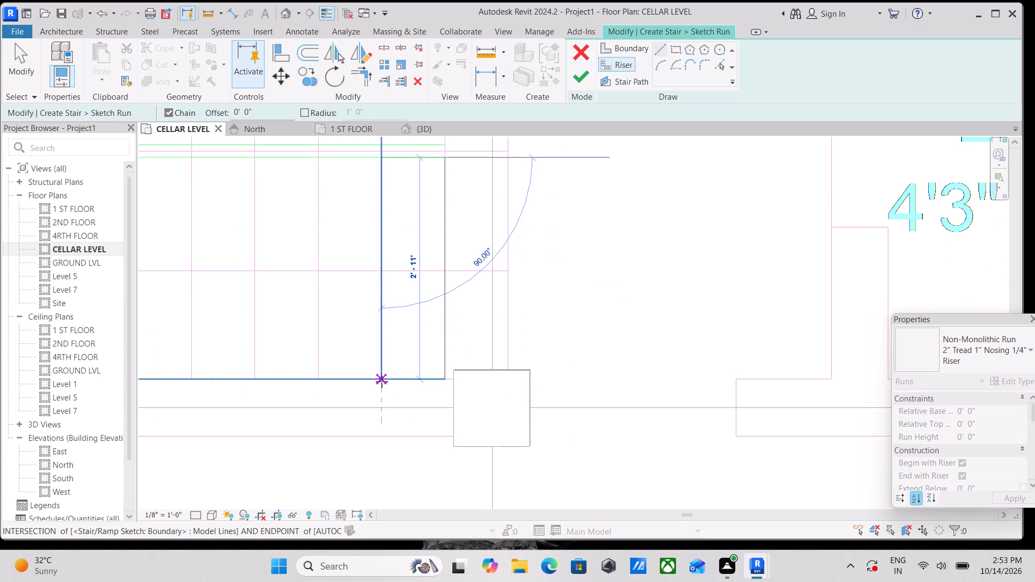
click(382, 382)
key(Escape)
Draw the third and fourth riser lines across the lower flight, each 2' 11" long over the following linked tread lines.
middle_drag(328, 204, 358, 275)
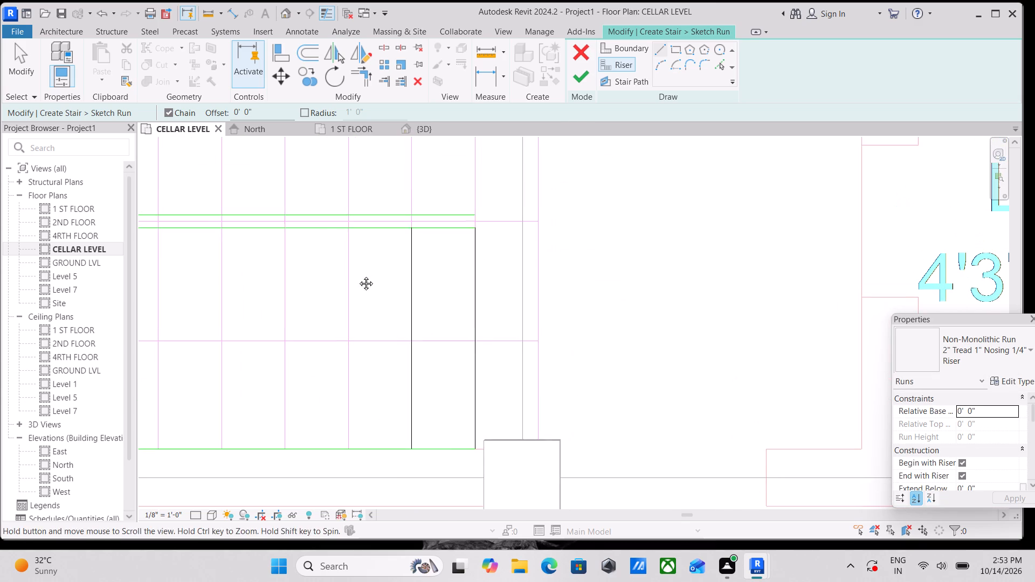
click(350, 230)
middle_drag(348, 355, 336, 258)
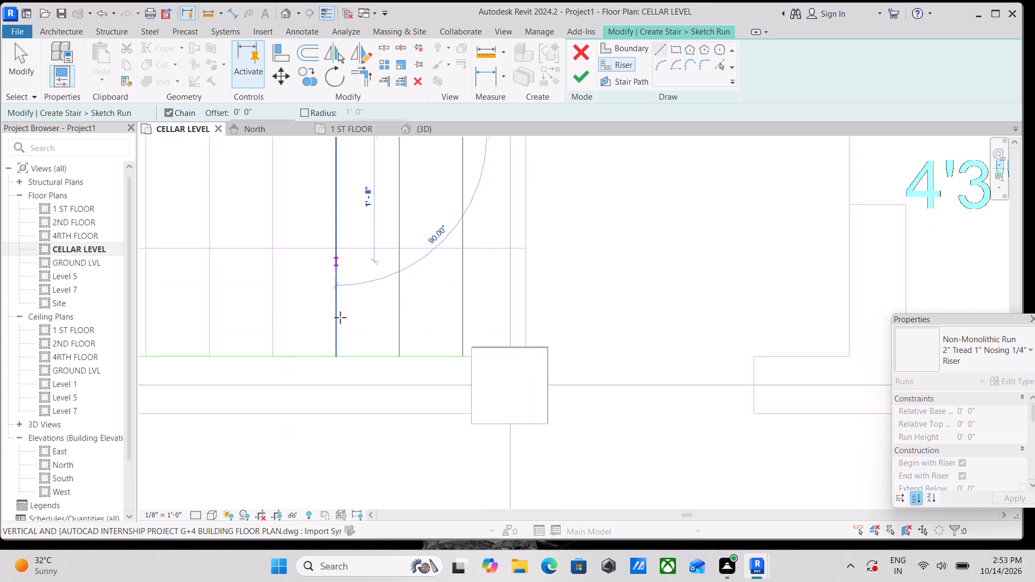
click(334, 356)
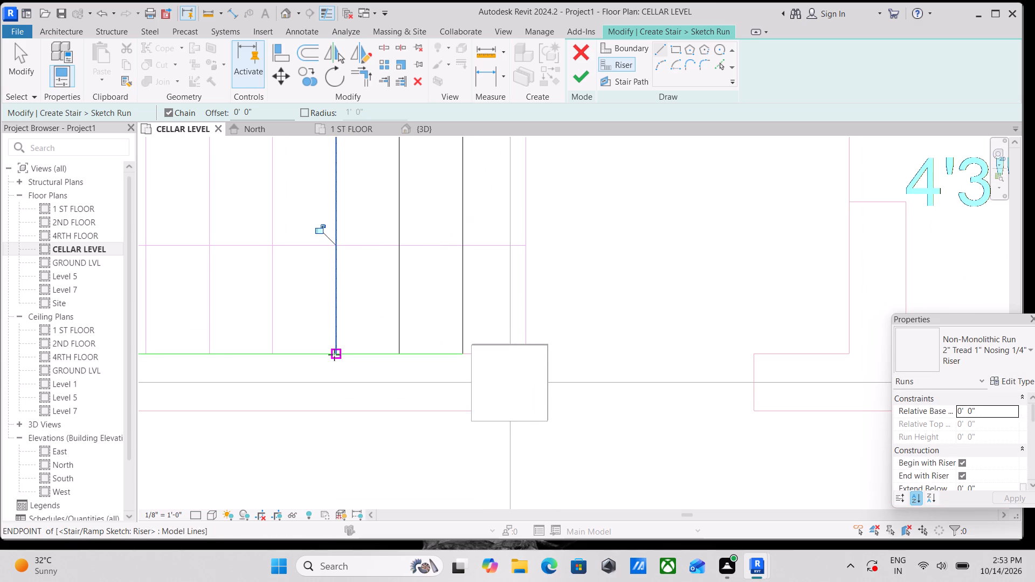
key(Escape)
scroll(272, 286, down, 2)
middle_drag(291, 300, 357, 404)
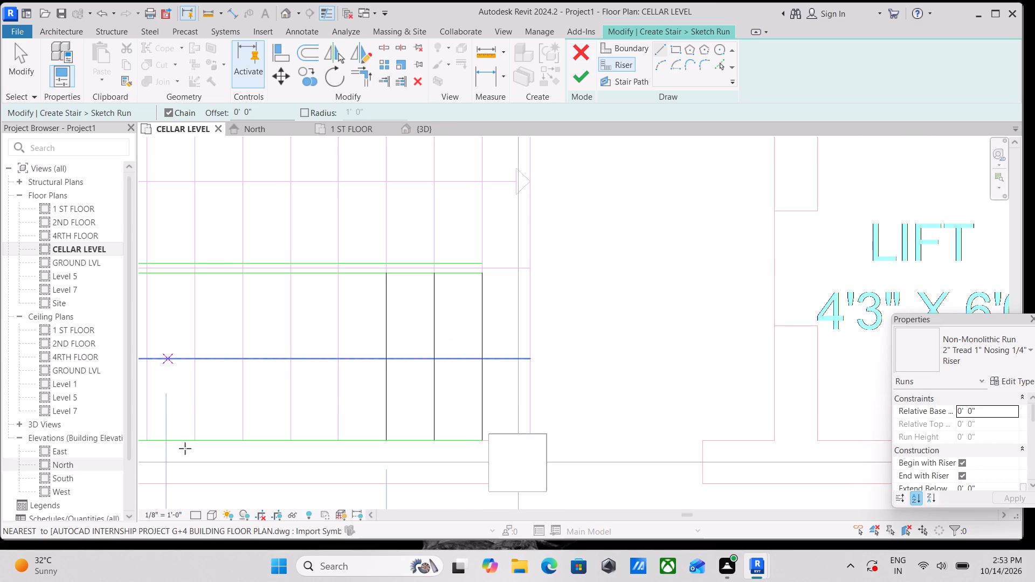
scroll(348, 292, up, 2)
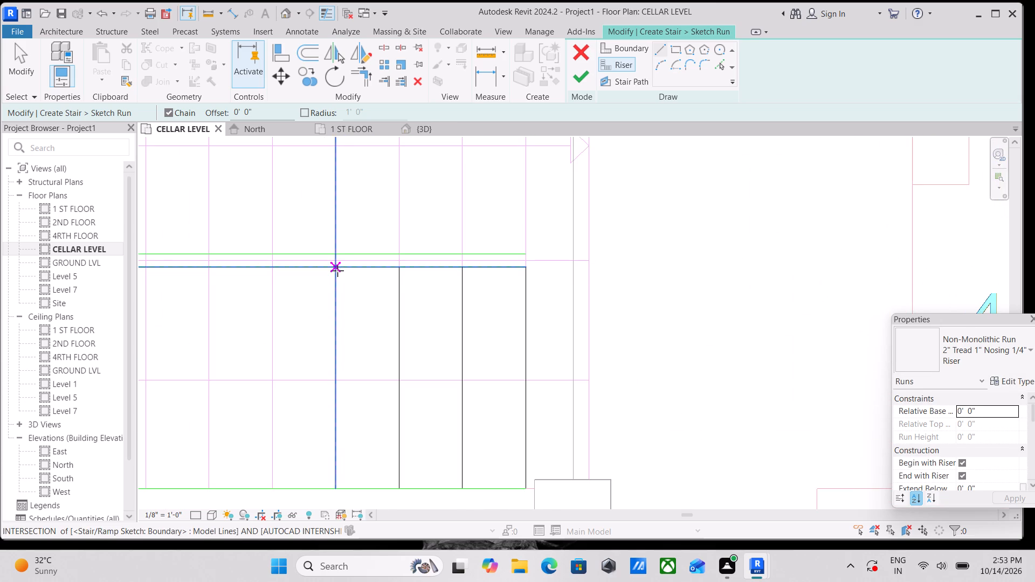
click(337, 271)
middle_drag(351, 392, 341, 288)
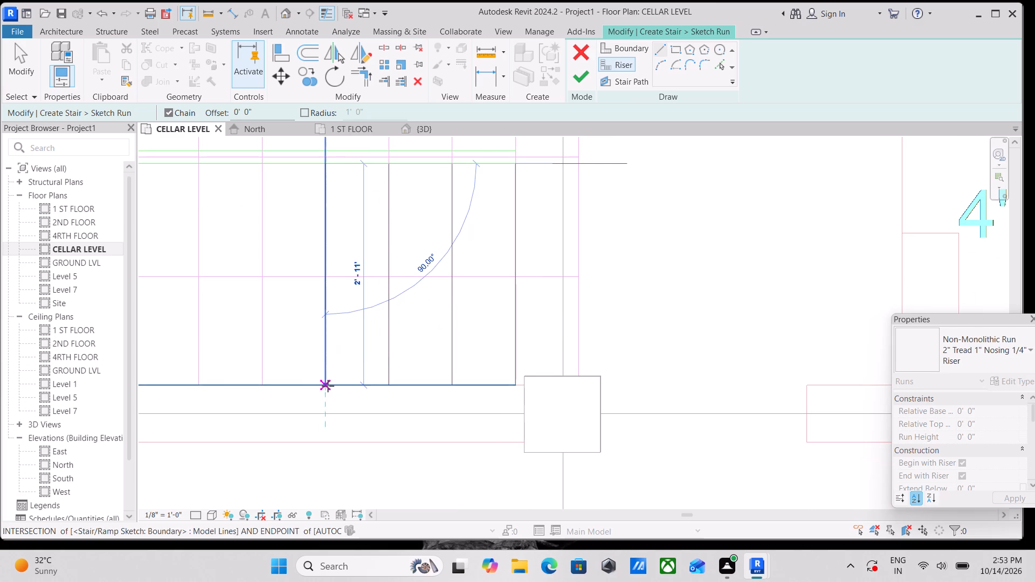
click(328, 386)
key(Escape)
Draw the fifth riser line, 2' 11" long, across the lower flight over the next linked tread line towards the landing.
scroll(317, 359, down, 2)
middle_drag(292, 299, 338, 325)
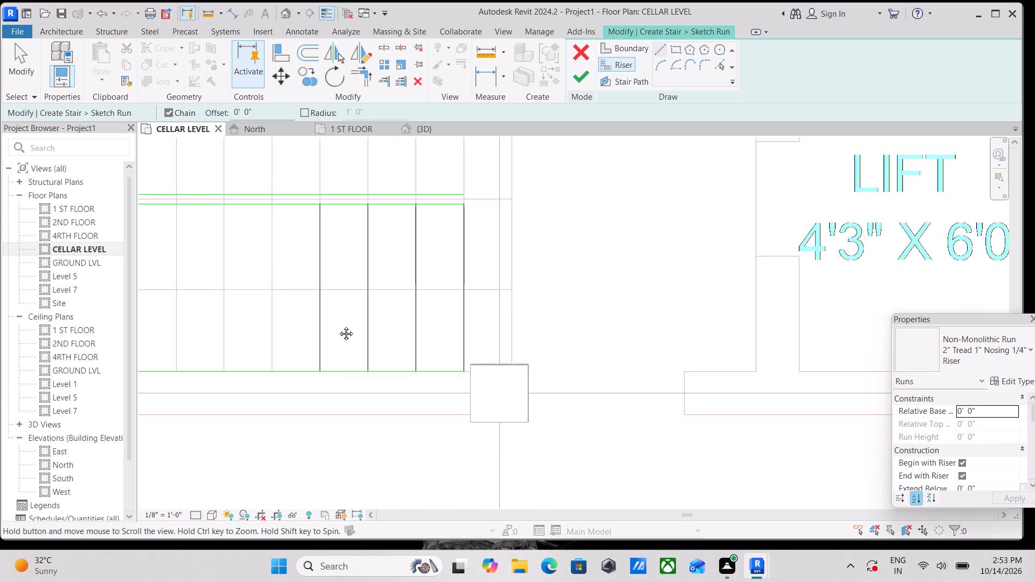
middle_drag(338, 325, 394, 334)
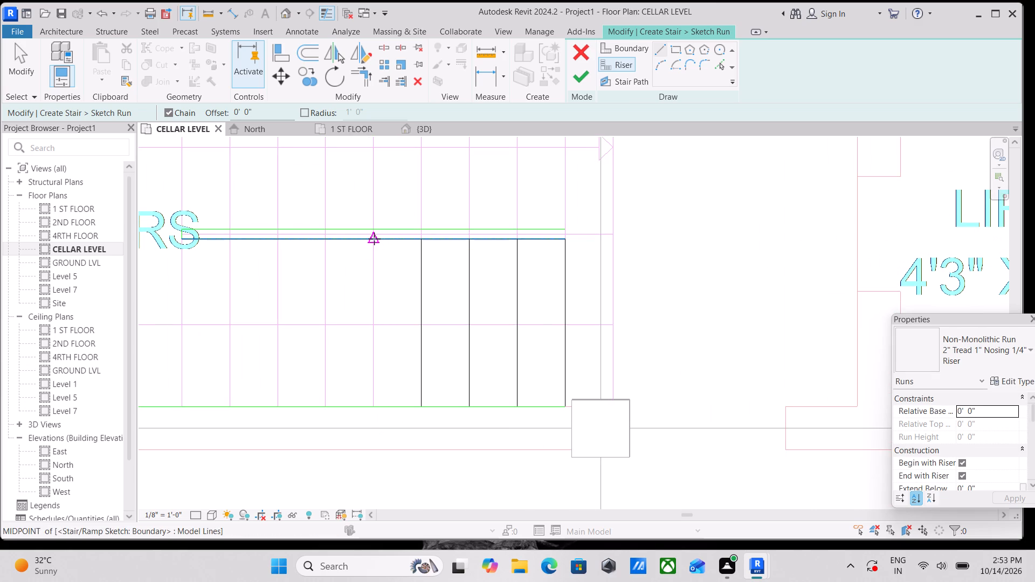
scroll(374, 239, up, 5)
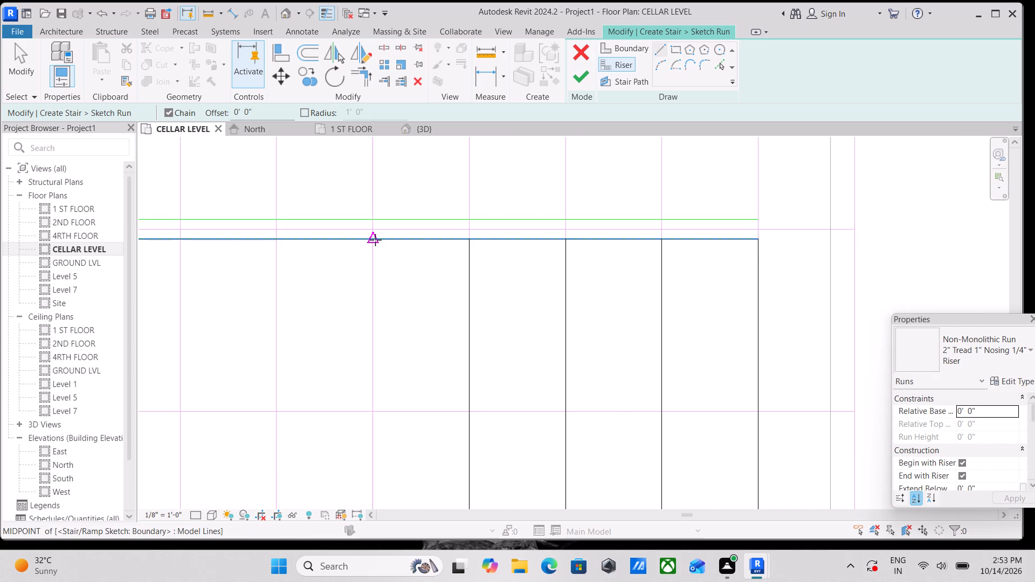
click(375, 240)
middle_drag(368, 365, 349, 226)
middle_drag(331, 391, 332, 327)
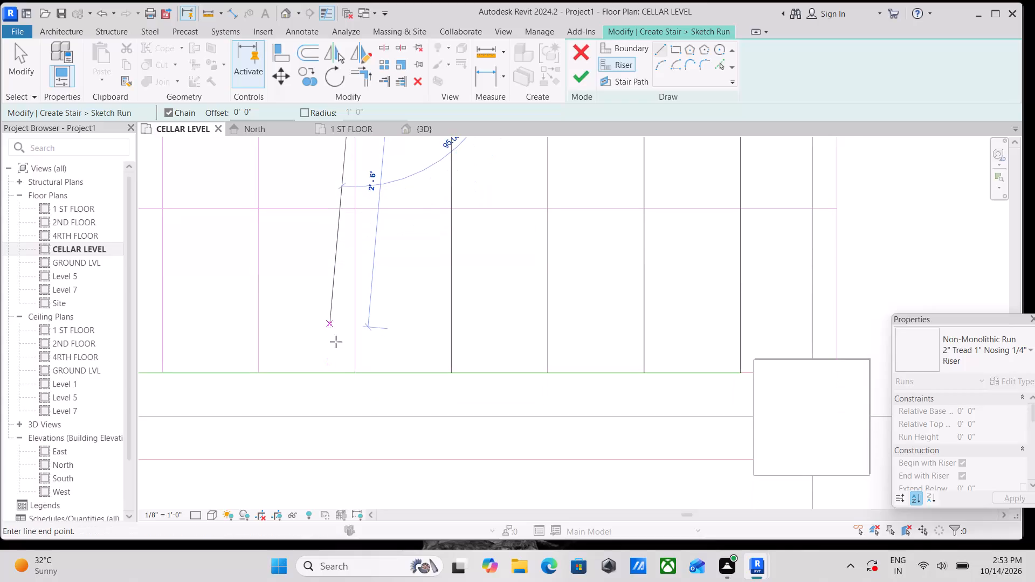
click(354, 376)
key(Escape)
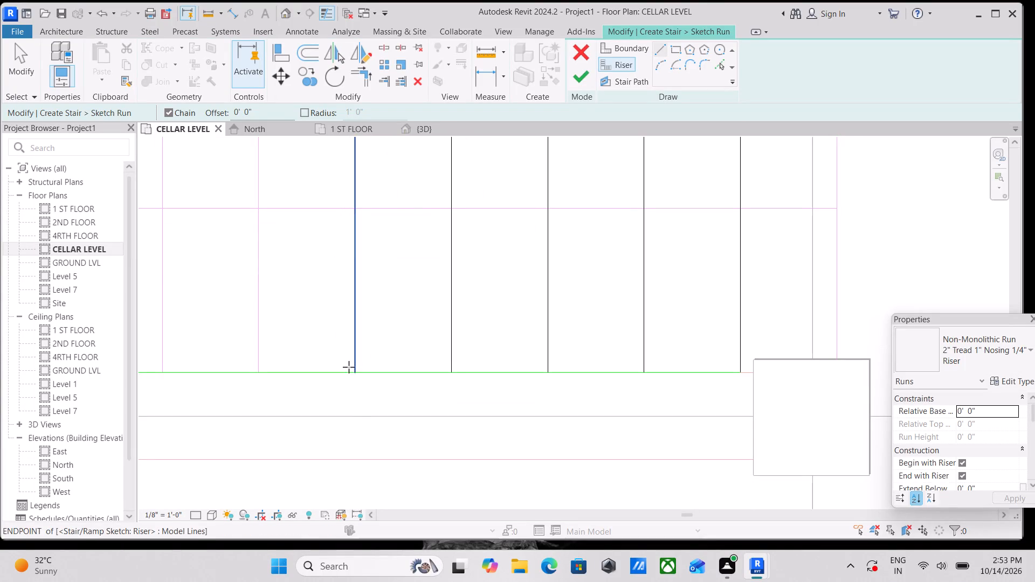
Draw the sixth riser line across the lower flight over the next linked tread line, from the inner boundary to the wall-side boundary.
scroll(325, 325, down, 3)
middle_drag(323, 313, 392, 426)
middle_drag(362, 288, 372, 329)
scroll(350, 297, up, 2)
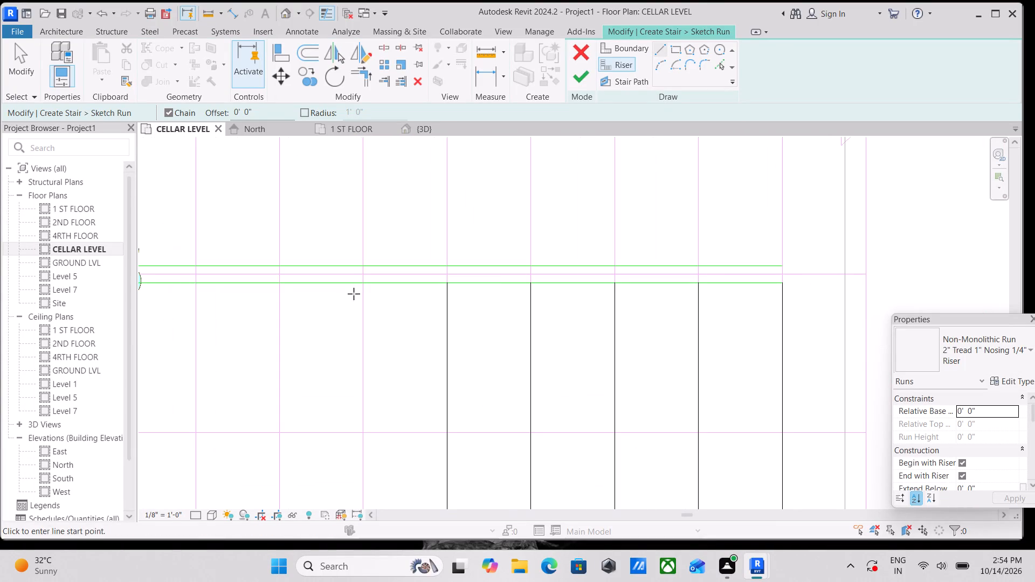
click(366, 282)
scroll(365, 385, down, 1)
middle_drag(365, 385, 334, 244)
scroll(351, 378, down, 1)
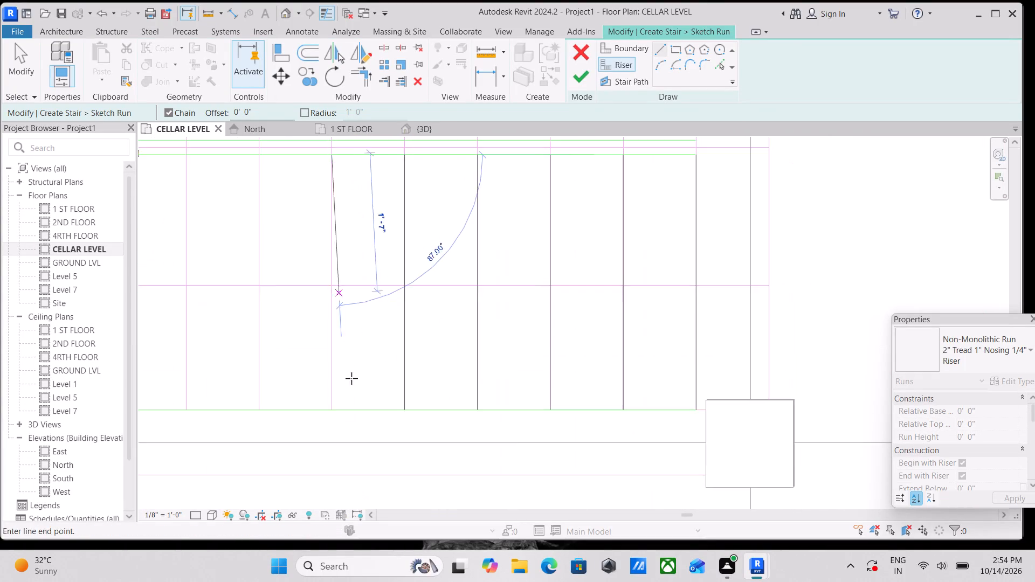
middle_drag(351, 377, 343, 306)
click(329, 333)
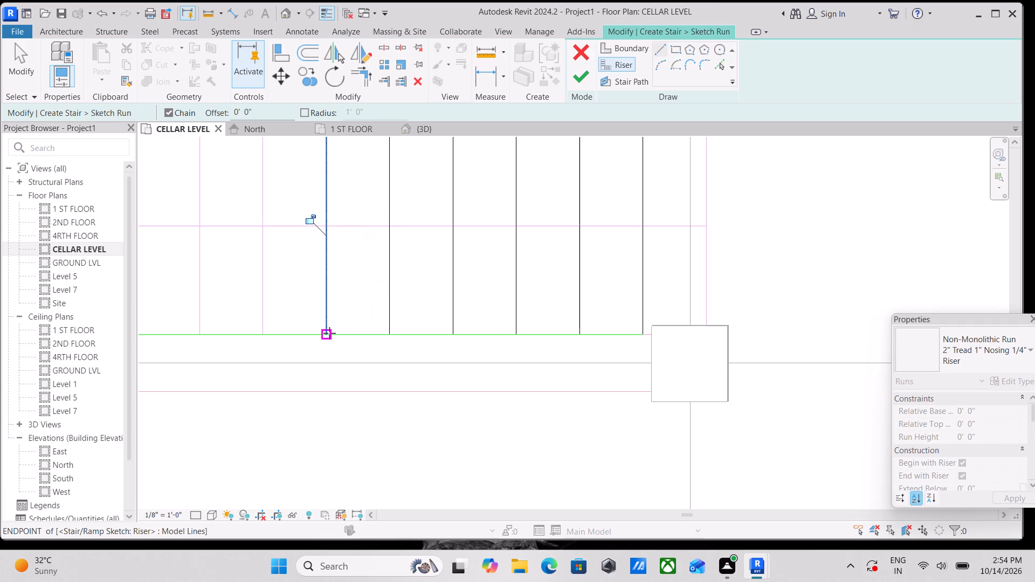
key(Escape)
Draw the seventh riser line, 2' 11" long, across the lower flight over the following linked tread line.
scroll(277, 285, down, 2)
middle_drag(280, 290, 313, 398)
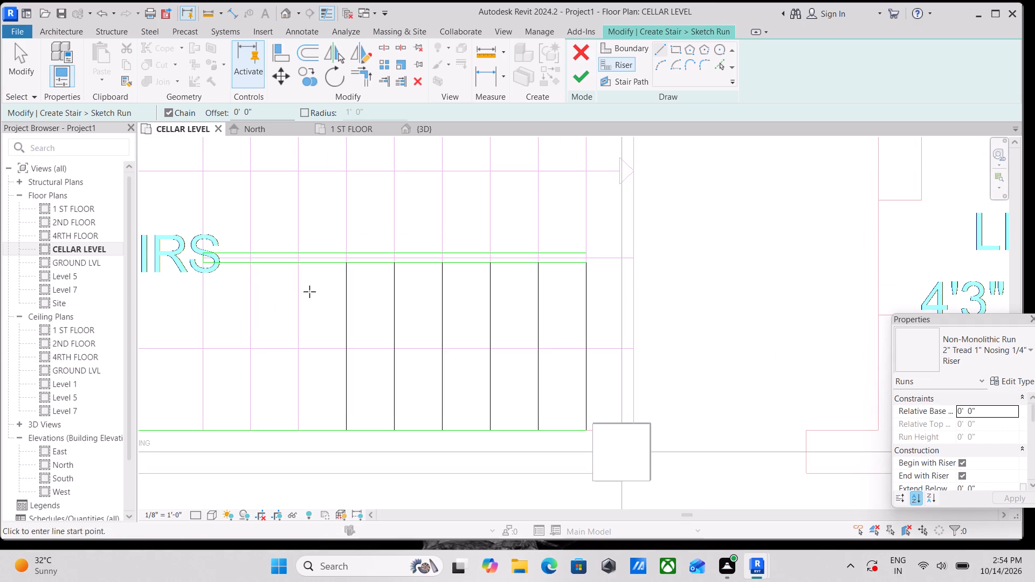
scroll(309, 272, up, 4)
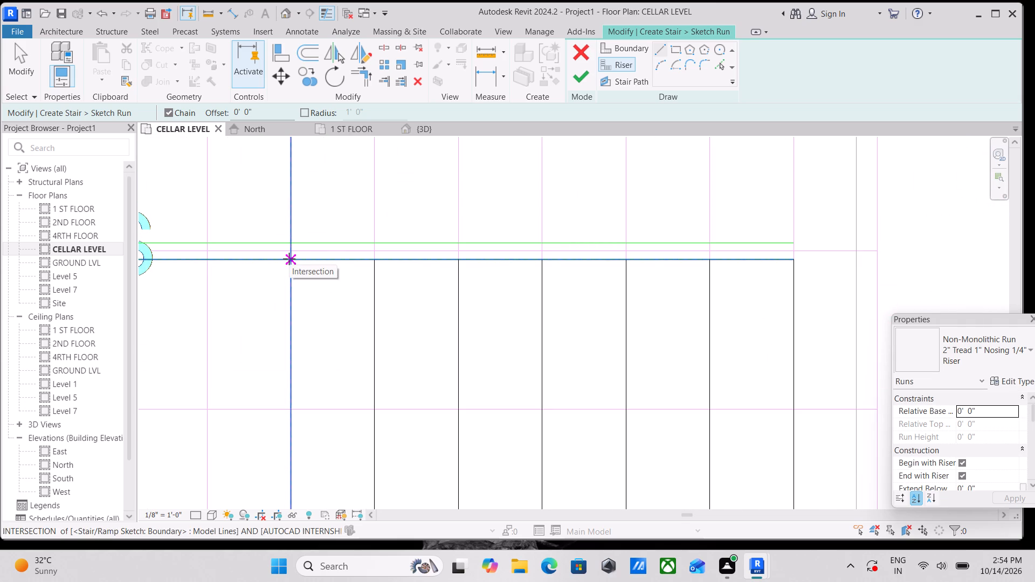
click(289, 259)
scroll(289, 343, down, 1)
middle_drag(289, 343, 286, 224)
scroll(291, 339, down, 1)
middle_drag(291, 340, 286, 329)
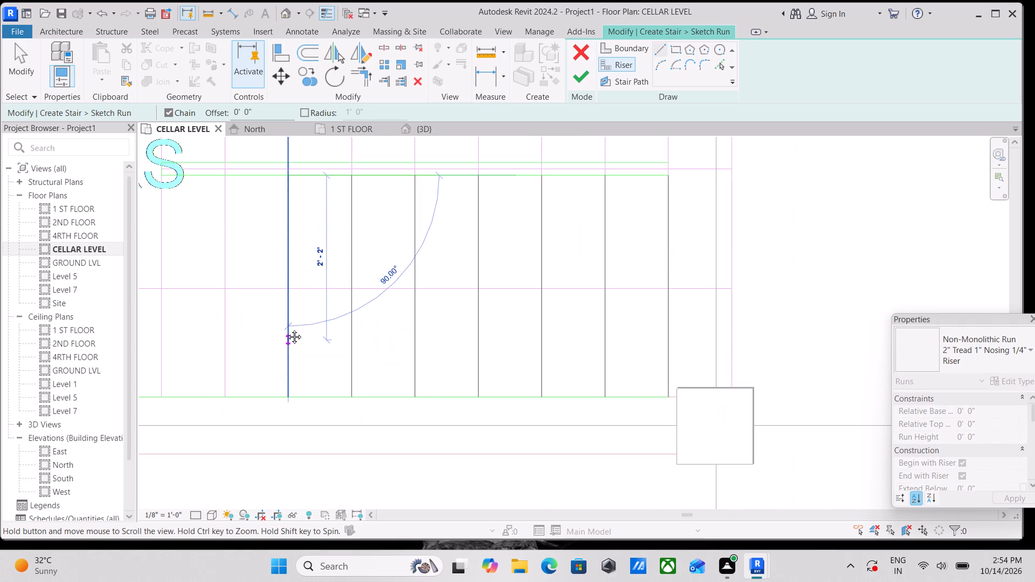
middle_drag(286, 329, 283, 285)
scroll(267, 335, up, 2)
click(286, 344)
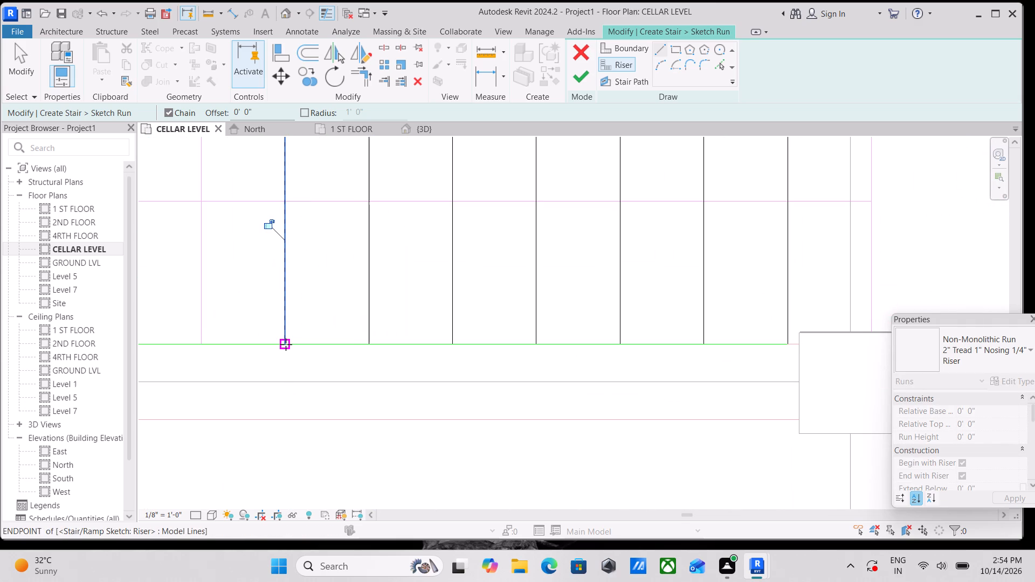
key(Escape)
Draw the eighth riser line across the lower flight over the linked tread line one short of the landing edge.
scroll(259, 273, down, 2)
middle_drag(261, 275, 328, 391)
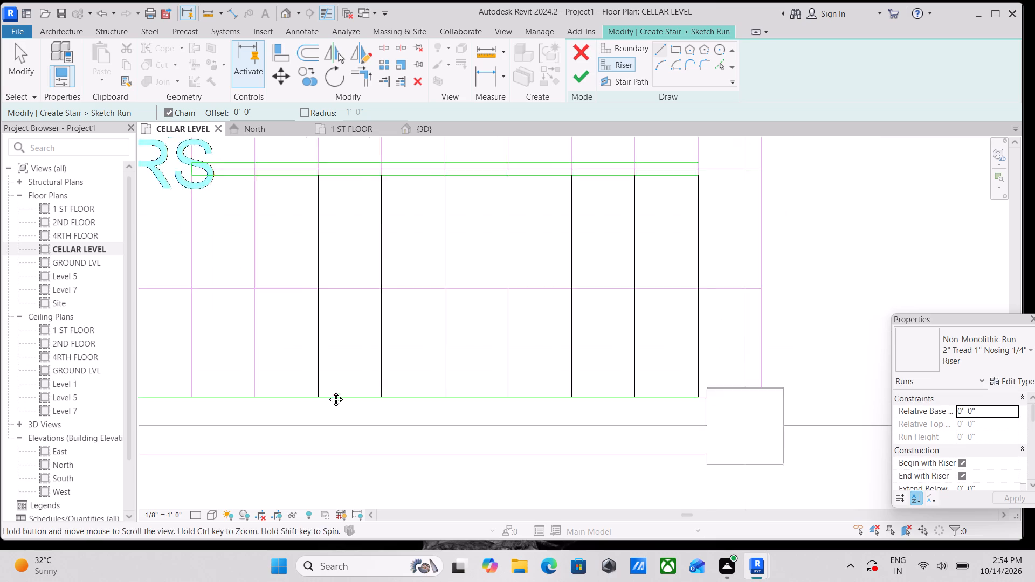
middle_drag(328, 391, 329, 396)
middle_drag(316, 291, 337, 343)
scroll(319, 292, down, 1)
scroll(318, 303, up, 3)
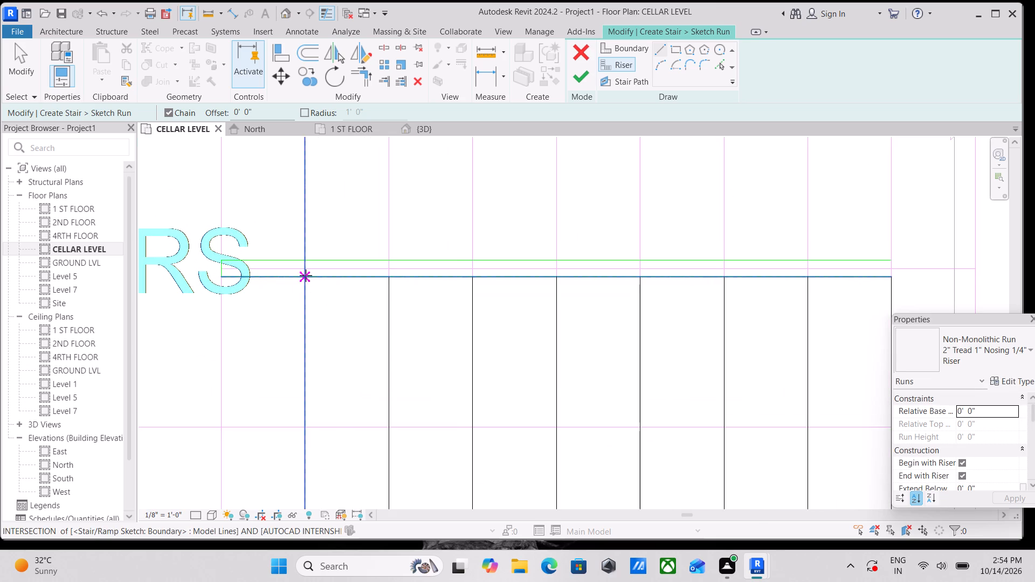
click(306, 275)
scroll(315, 411, down, 1)
middle_drag(315, 411, 285, 255)
scroll(298, 350, down, 1)
middle_drag(297, 357, 288, 304)
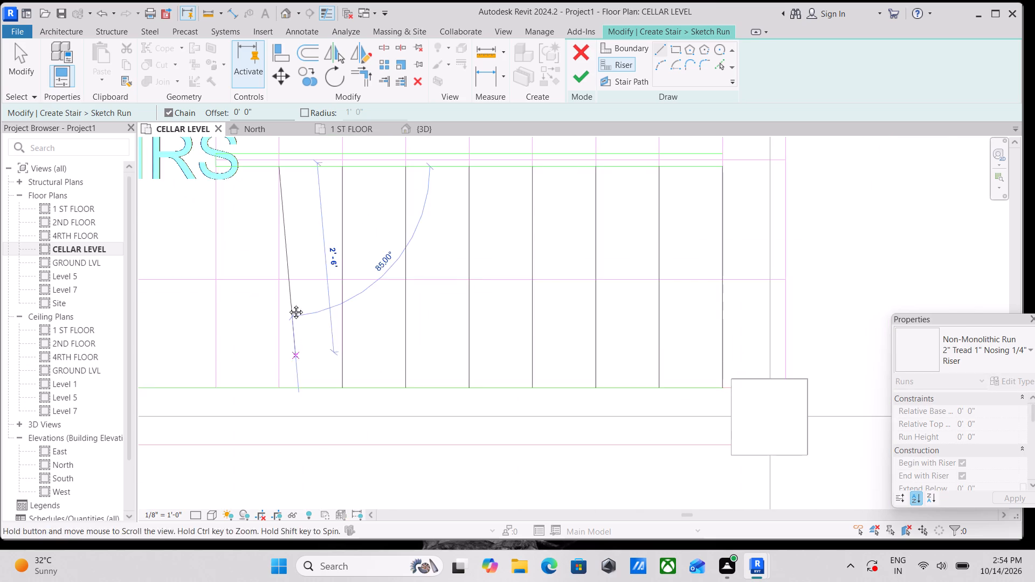
middle_drag(288, 304, 288, 303)
click(273, 334)
key(Escape)
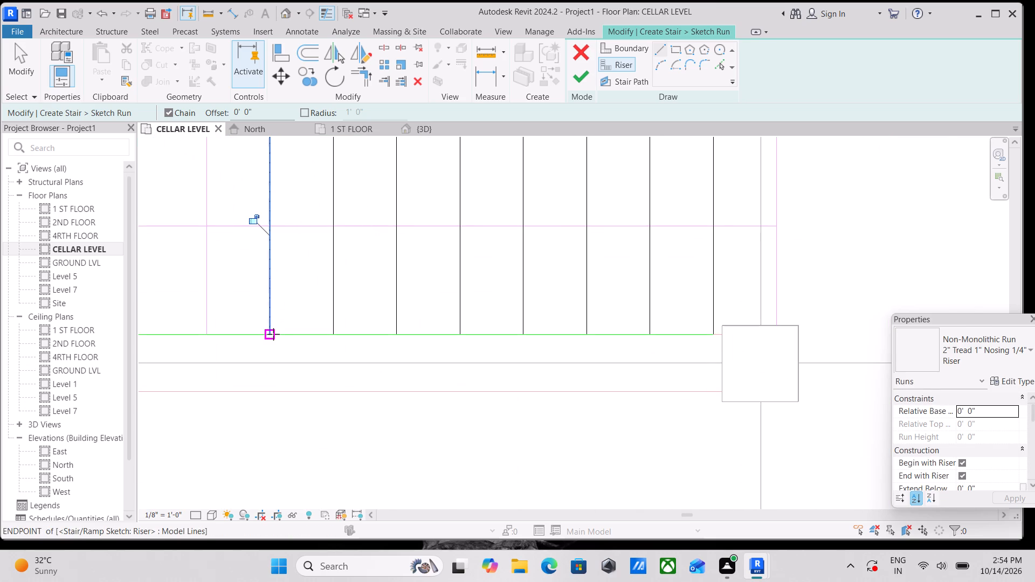
Draw the ninth riser line, 2' 11" long, at the landing edge of the lower flight, starting from the inner boundary's end.
scroll(251, 290, down, 3)
middle_drag(252, 294, 268, 352)
scroll(250, 254, up, 3)
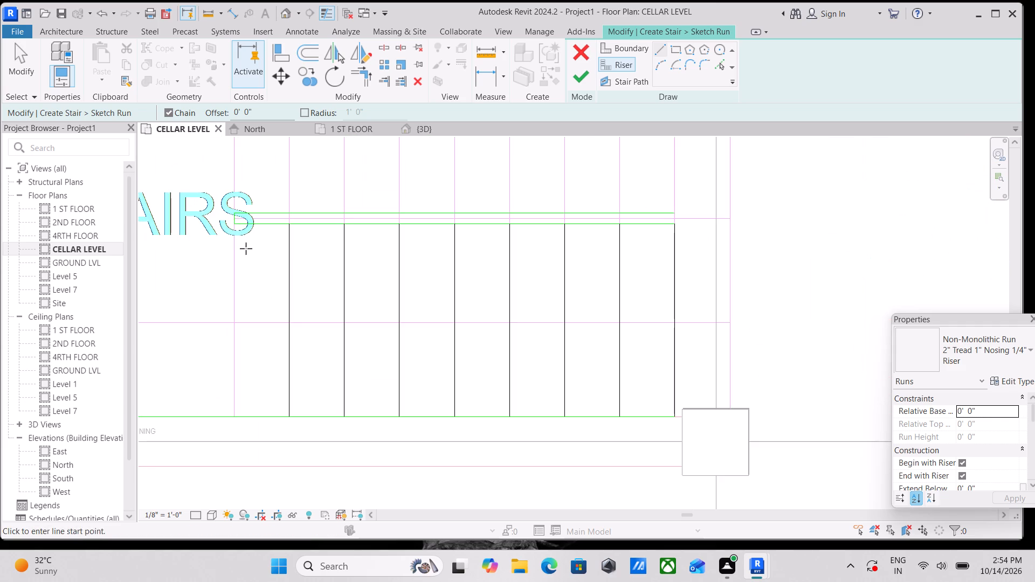
scroll(236, 224, up, 4)
click(233, 219)
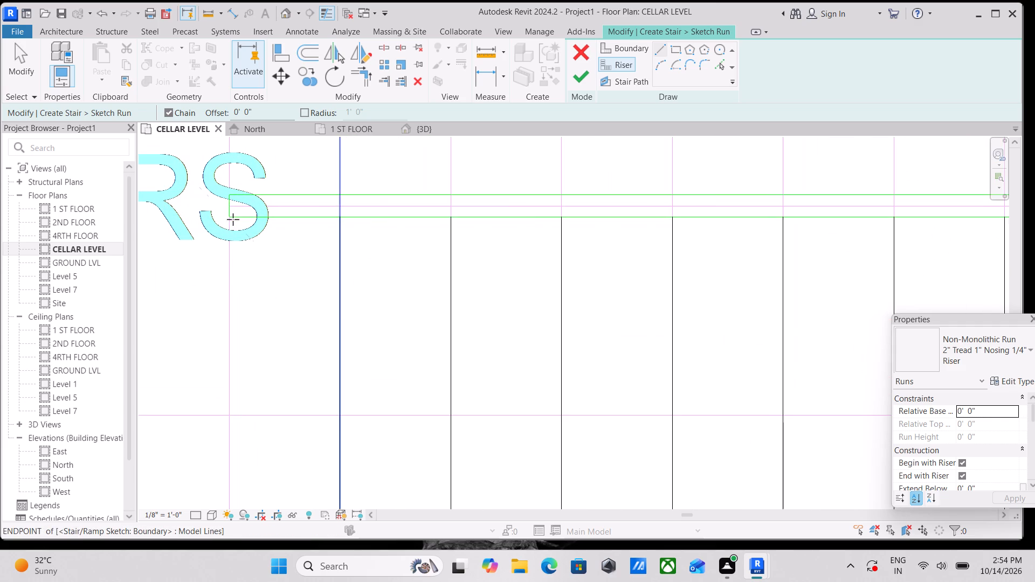
middle_drag(223, 389, 227, 264)
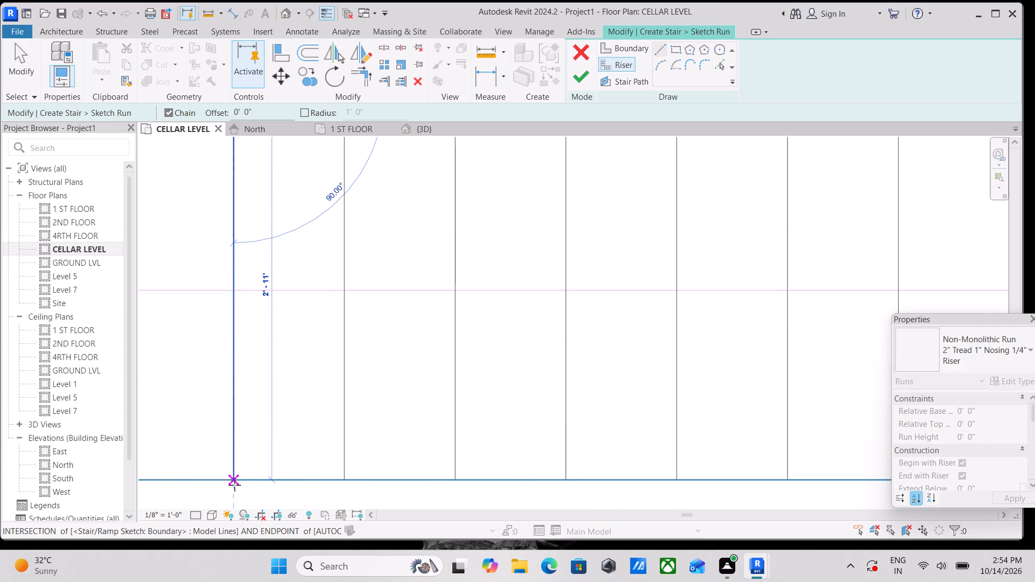
click(234, 482)
key(Escape)
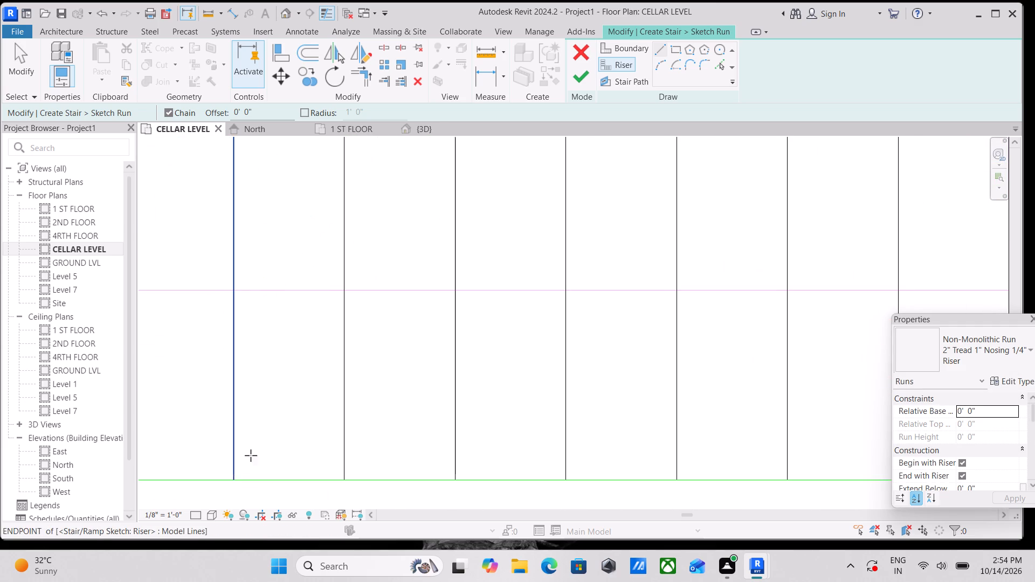
scroll(281, 370, down, 6)
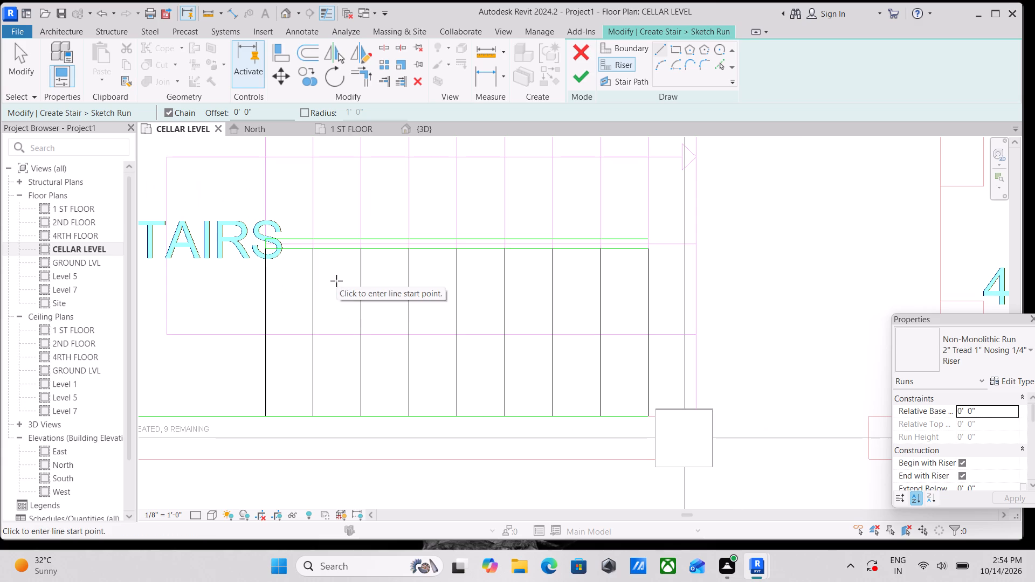
key(Escape)
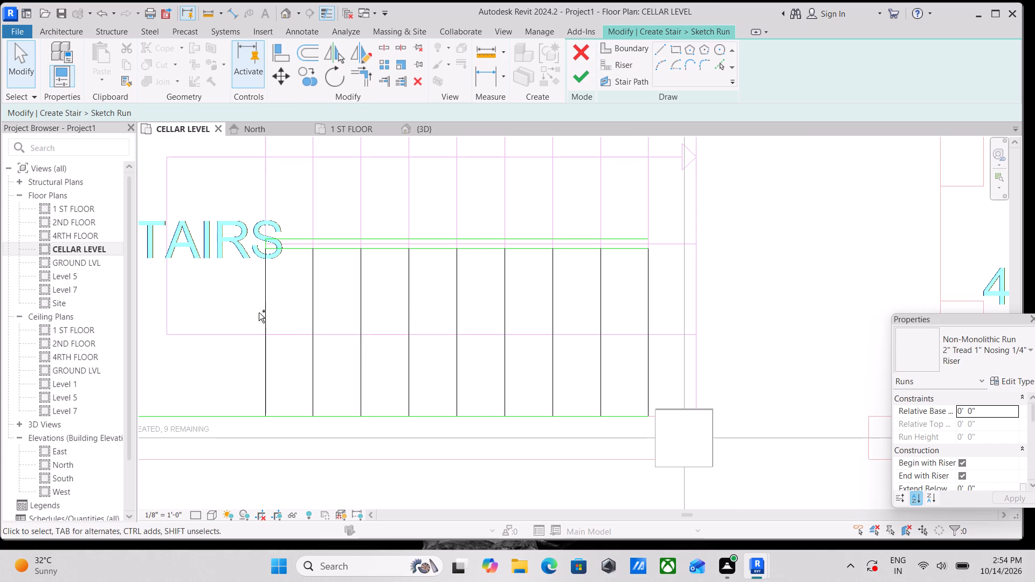
Mirror a copy of the nine lower-flight risers onto the upper flight, about a horizontal axis drawn midway between the two inner boundary lines.
ctrl+click(264, 312)
ctrl+click(314, 308)
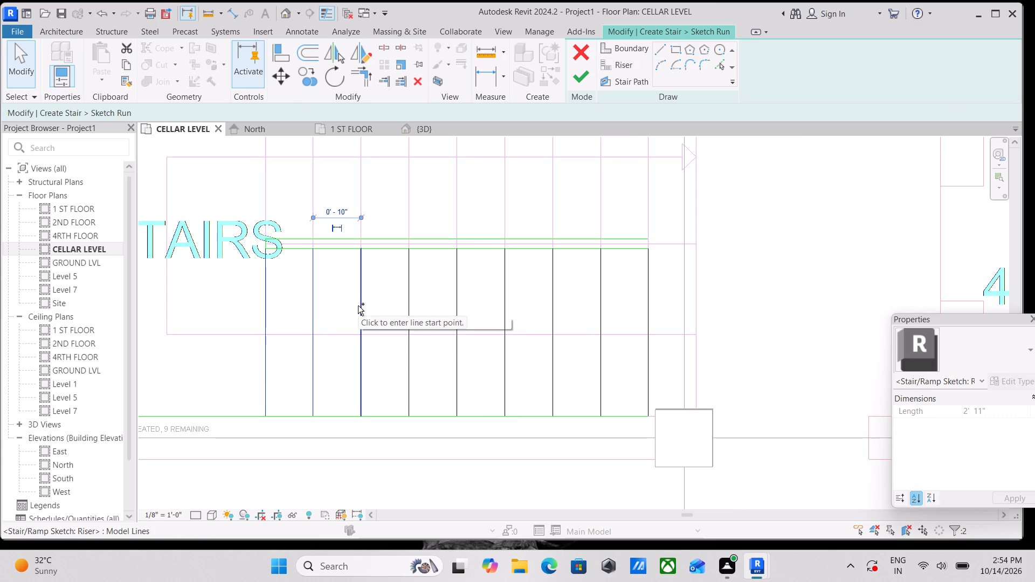
ctrl+click(358, 306)
ctrl+click(407, 304)
ctrl+click(457, 304)
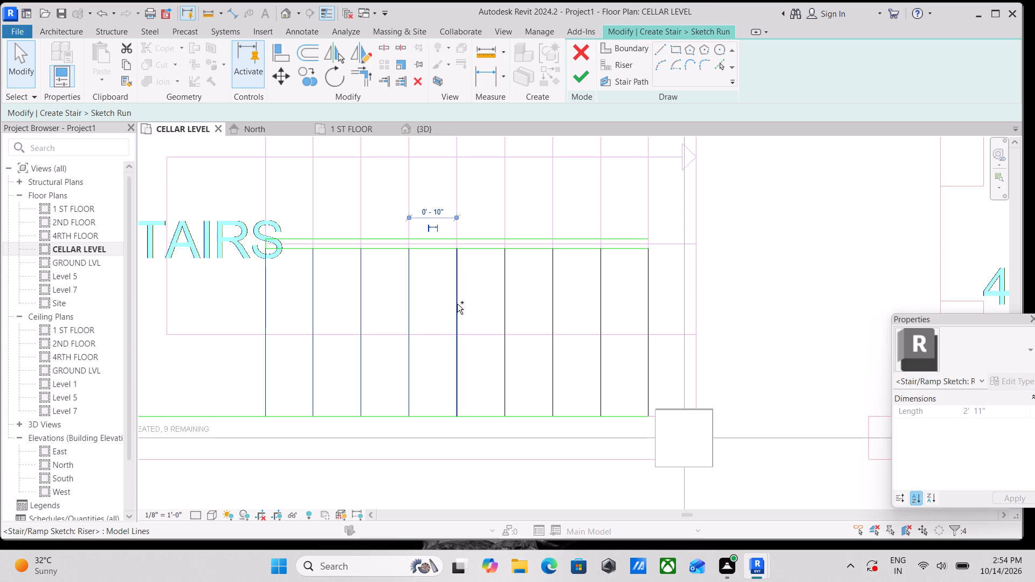
ctrl+click(507, 306)
ctrl+click(549, 315)
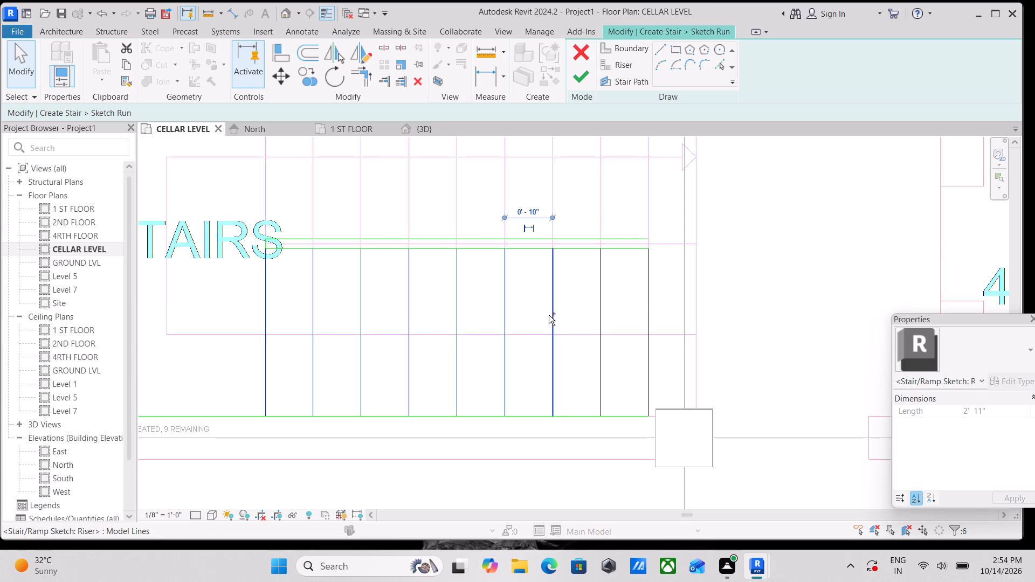
ctrl+click(598, 317)
ctrl+click(644, 313)
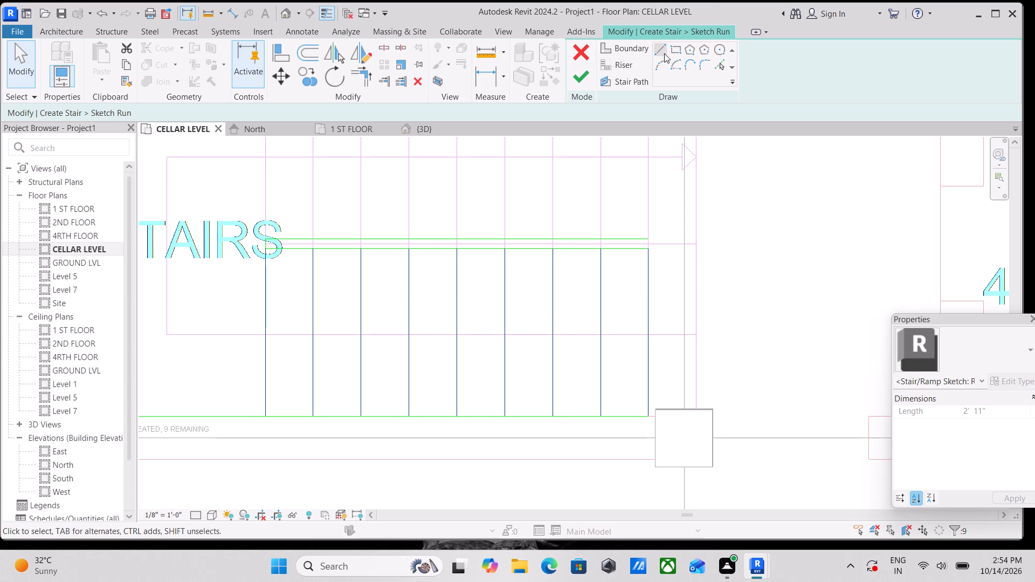
click(365, 47)
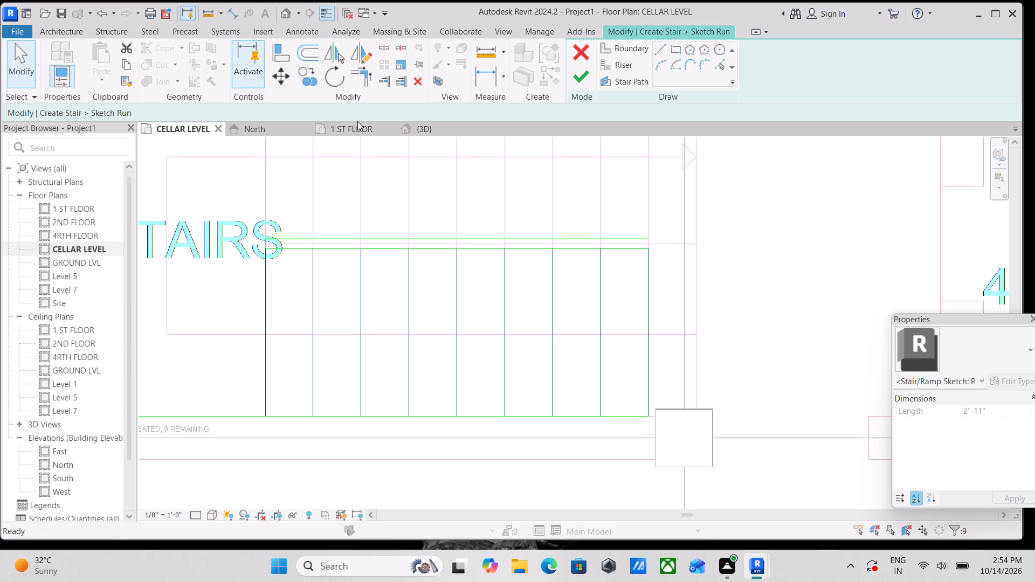
scroll(348, 248, up, 5)
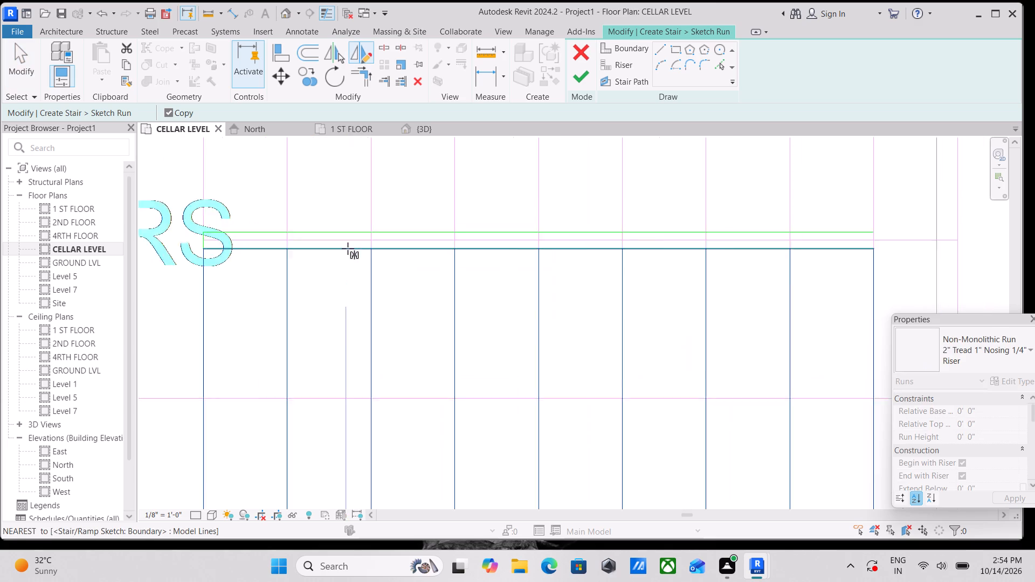
scroll(348, 248, up, 2)
click(347, 237)
scroll(189, 238, down, 1)
middle_drag(189, 238, 287, 254)
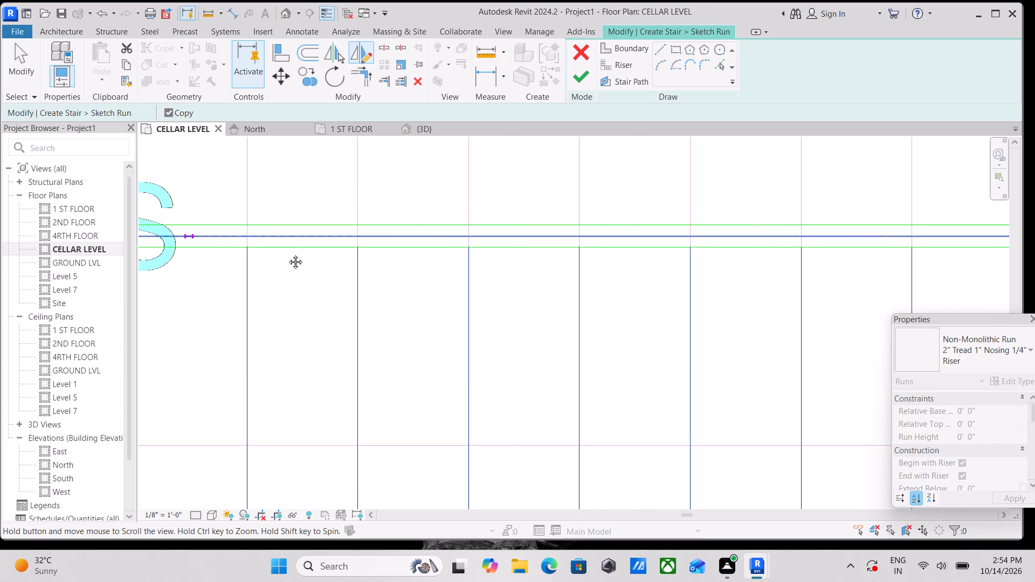
middle_drag(287, 254, 588, 251)
scroll(335, 251, down, 1)
middle_drag(335, 251, 538, 261)
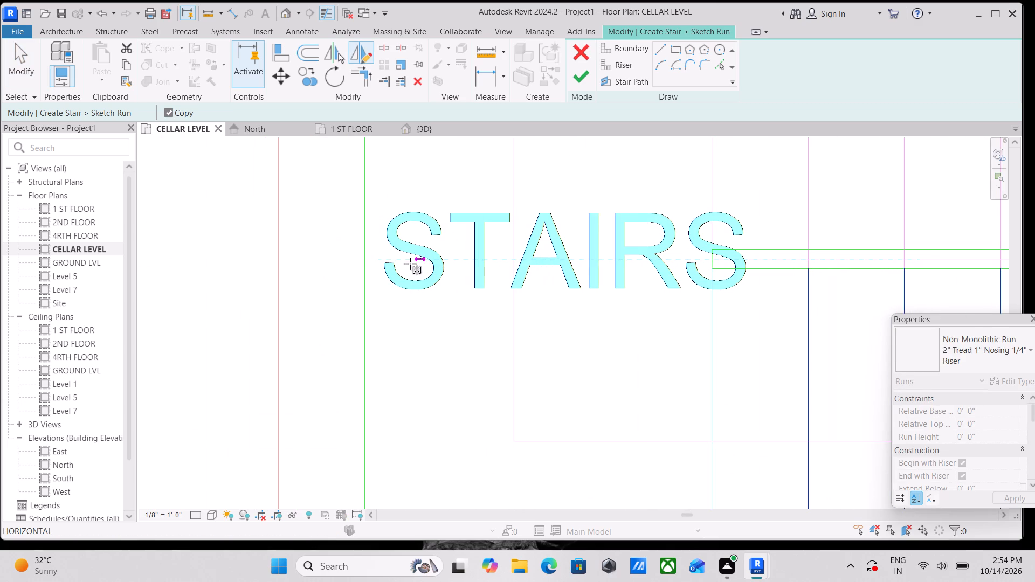
scroll(388, 261, down, 2)
click(388, 261)
scroll(388, 261, down, 2)
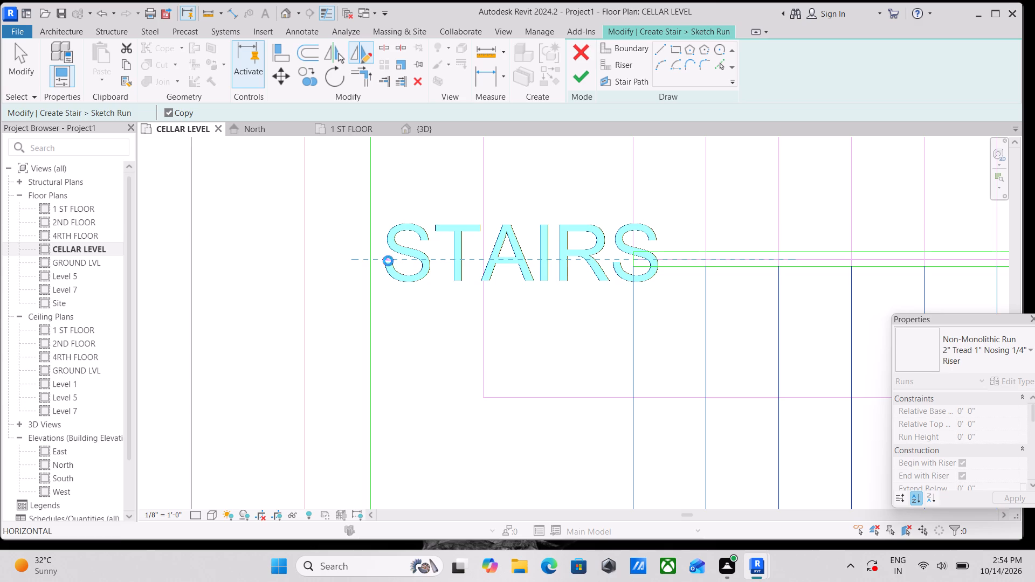
scroll(402, 261, down, 2)
Draw the U-shaped stair path from the lower flight's end riser midpoint, across the landing and along the upper flight to its end riser.
middle_drag(402, 261, 271, 422)
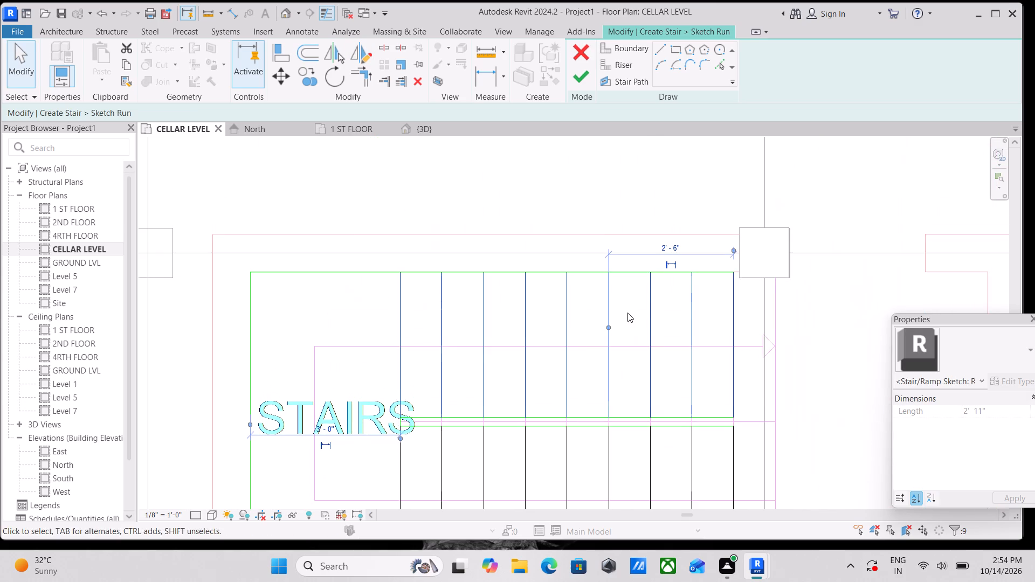
scroll(671, 299, up, 3)
scroll(727, 275, up, 2)
scroll(706, 283, down, 3)
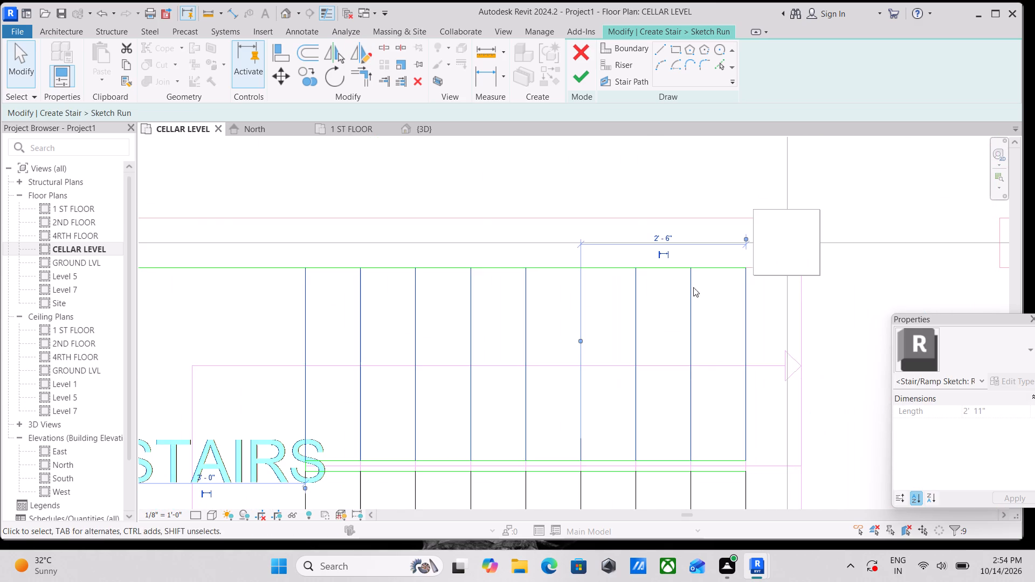
scroll(547, 297, down, 3)
middle_drag(521, 285, 487, 185)
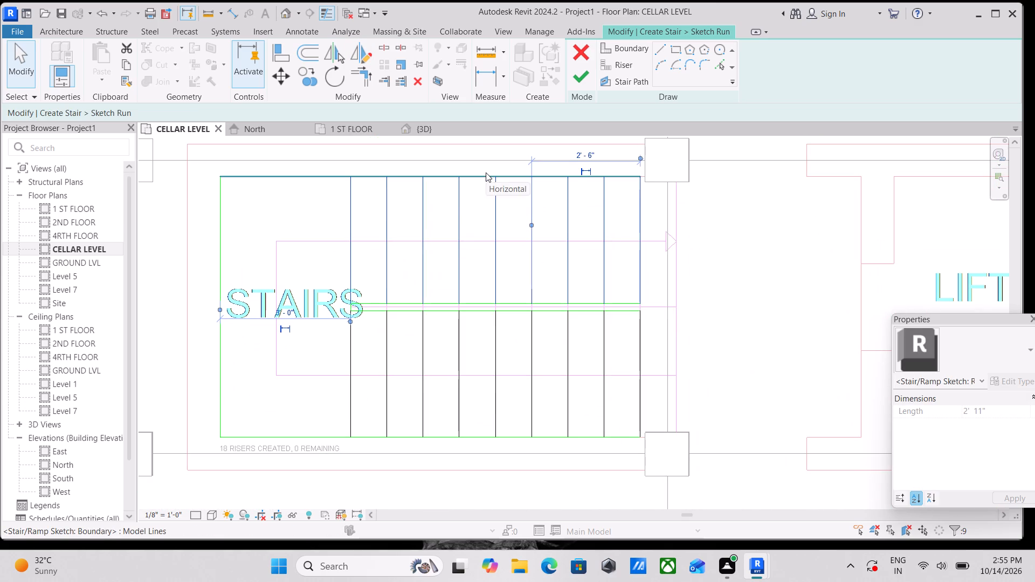
click(637, 80)
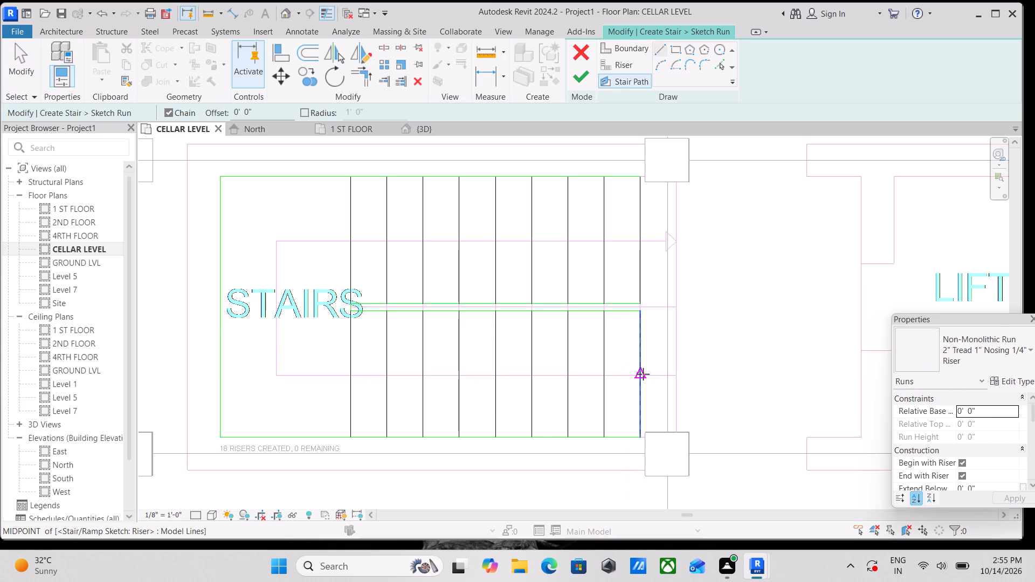
click(643, 374)
middle_drag(356, 378, 478, 385)
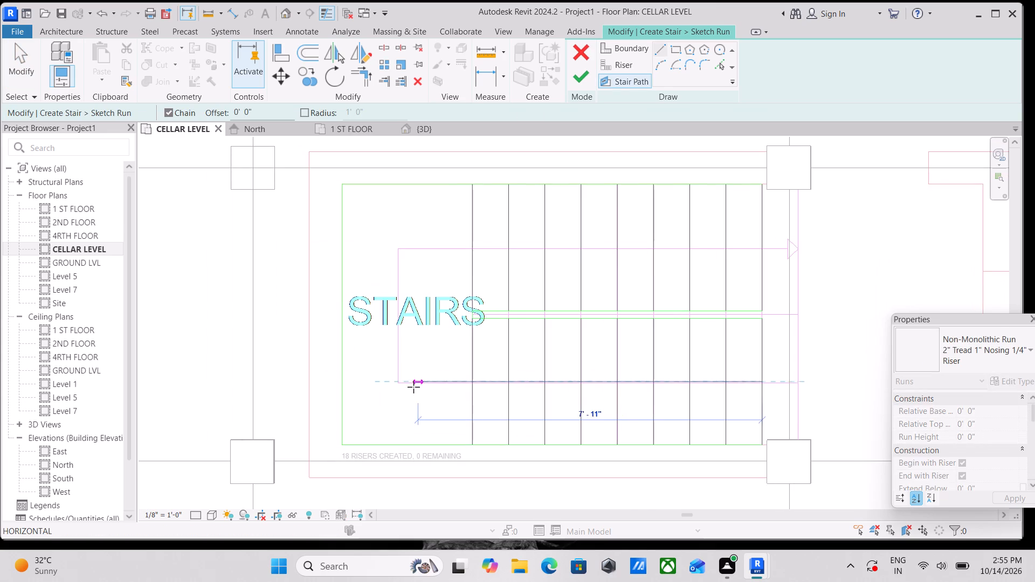
click(398, 384)
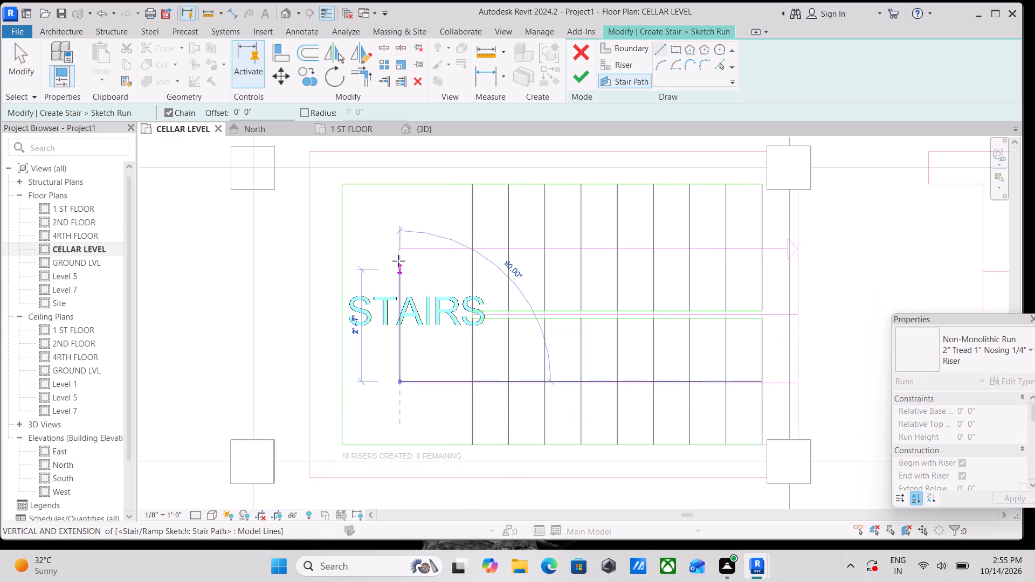
click(399, 250)
middle_drag(544, 248, 249, 265)
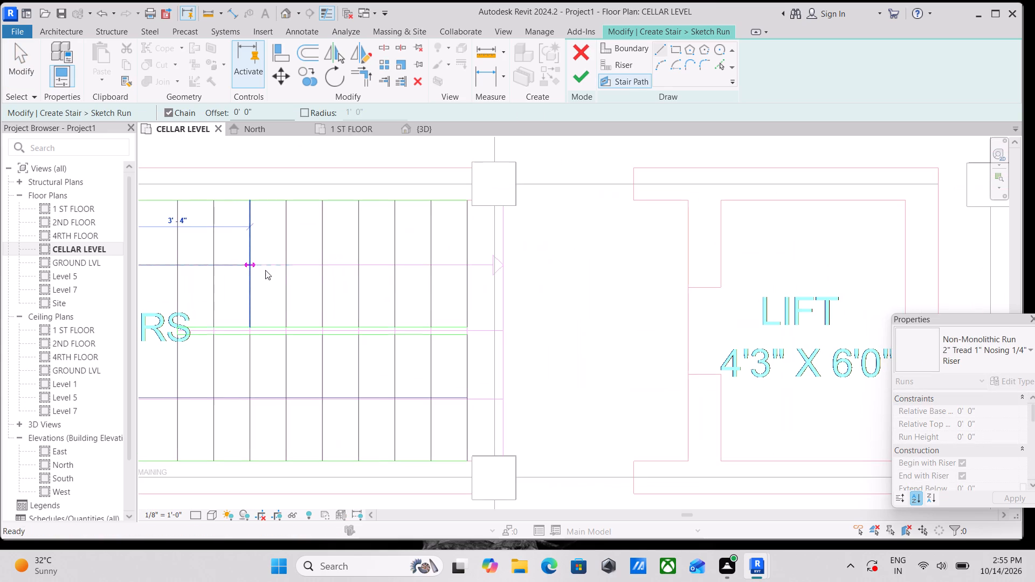
click(467, 266)
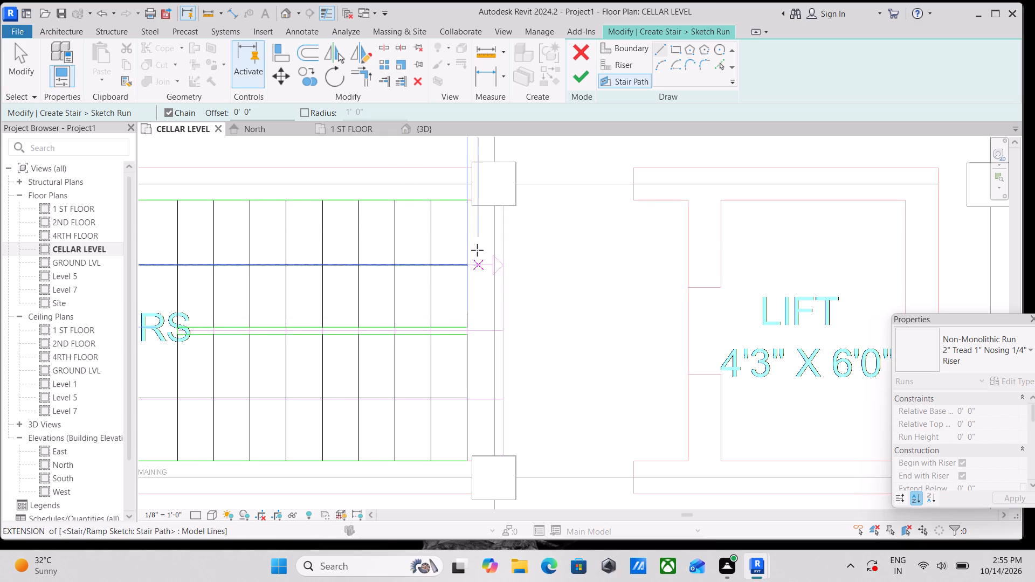
Finish the run sketch and complete the cellar-to-ground stair.
click(581, 75)
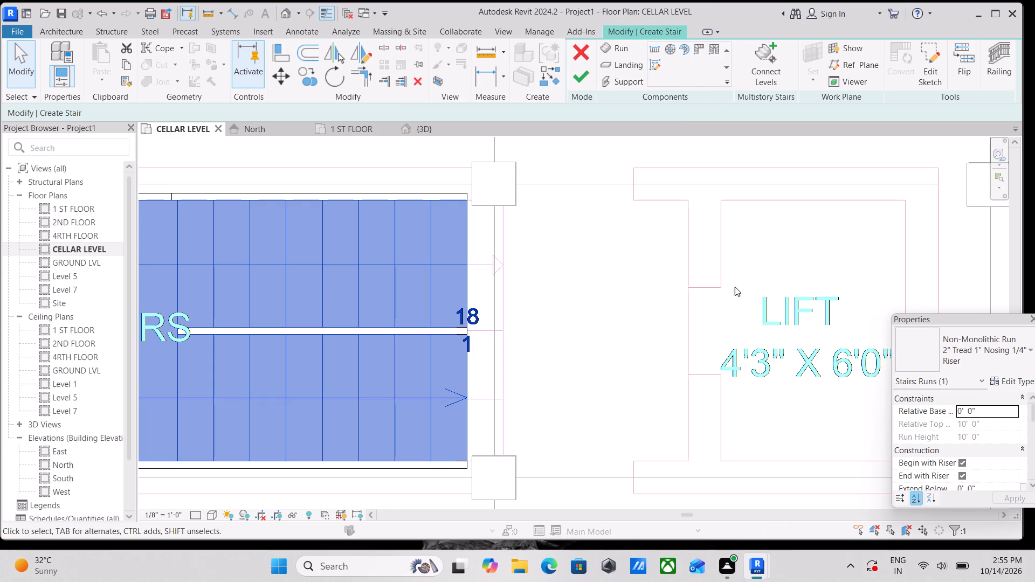
click(578, 78)
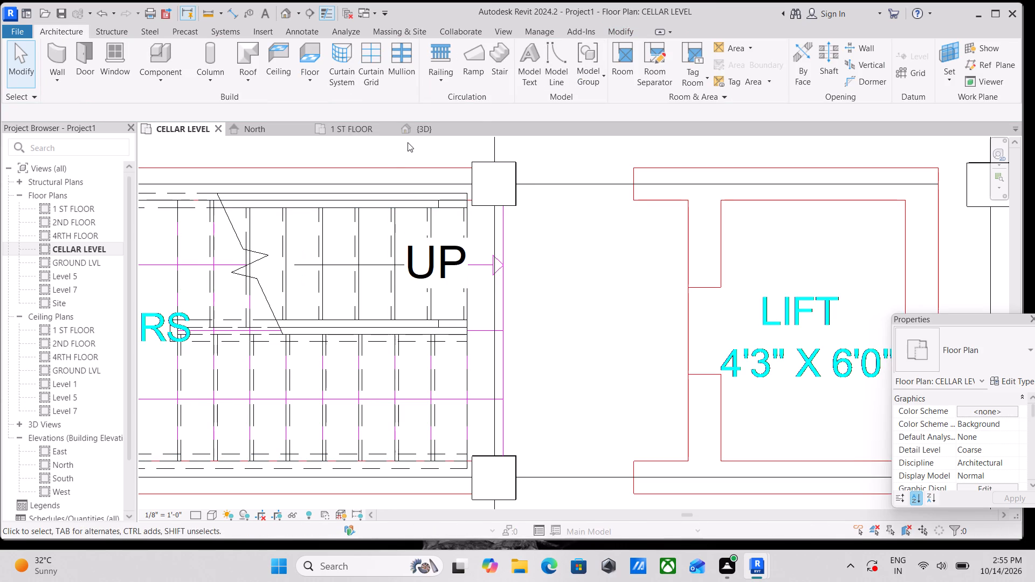
Examine the finished stair's flights, landing and railings among the columns in the 3D view.
click(424, 128)
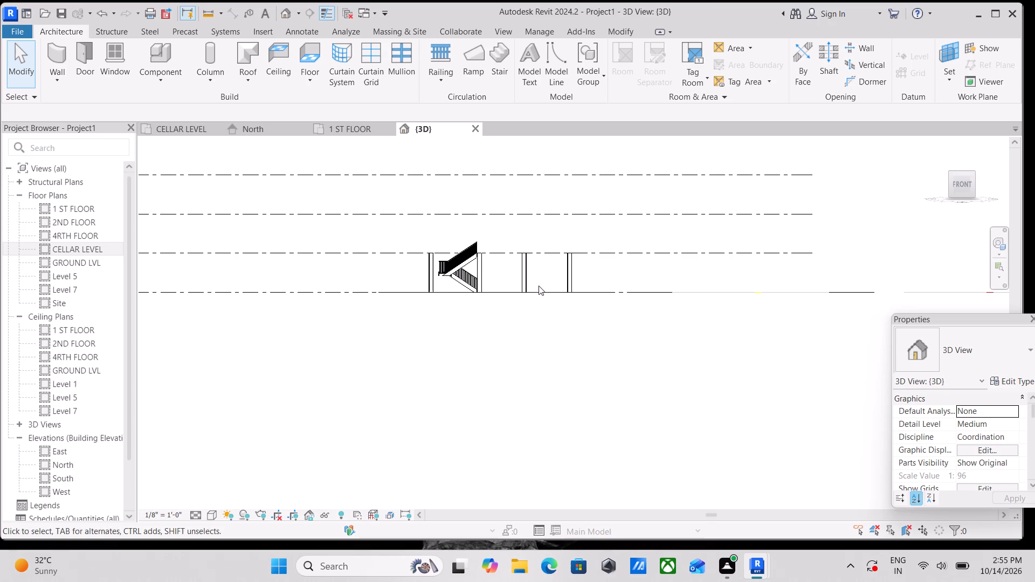
shift+middle_drag(521, 303, 540, 406)
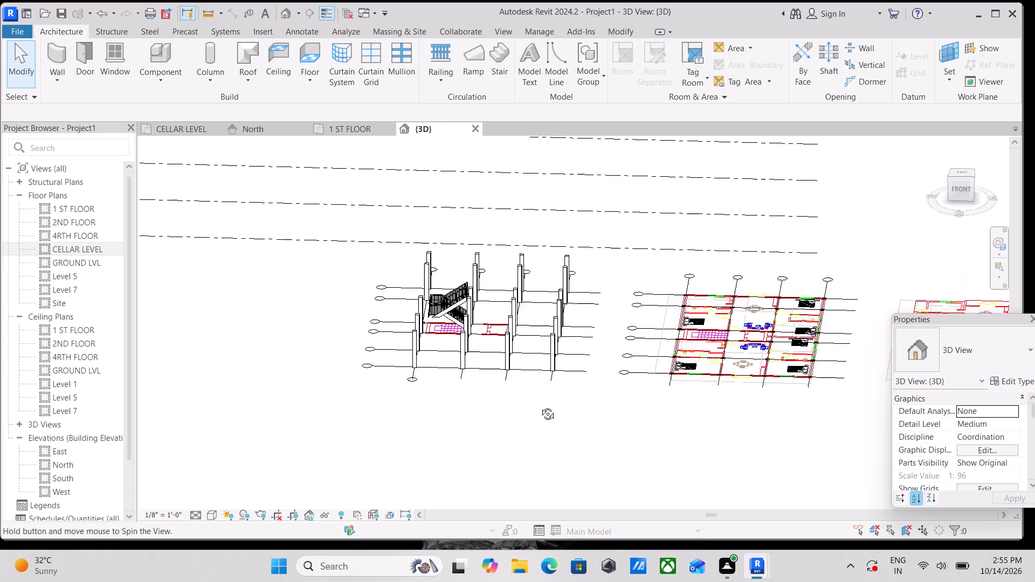
shift+middle_drag(540, 406, 574, 397)
scroll(620, 394, up, 7)
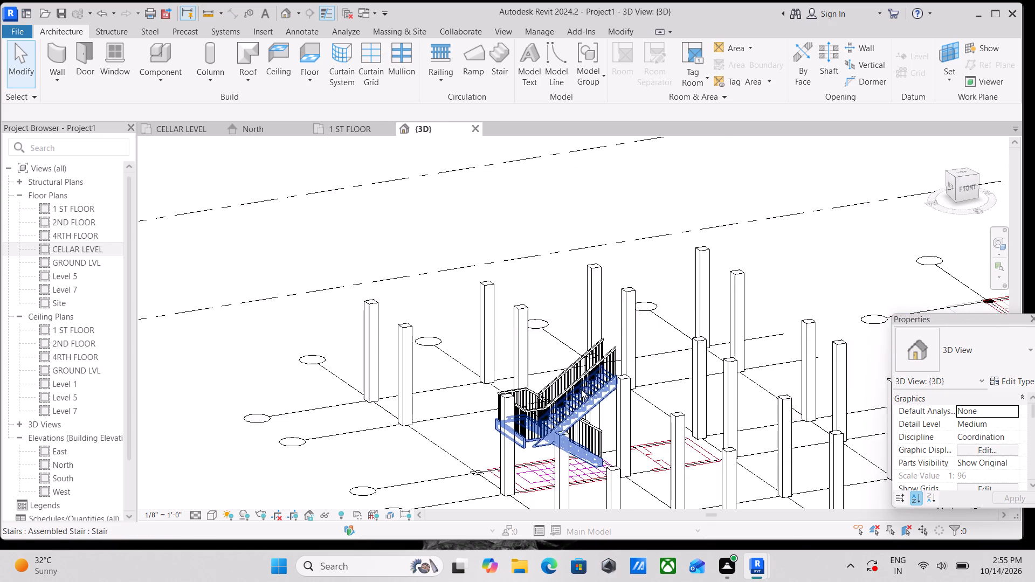
scroll(581, 389, up, 4)
middle_drag(656, 400, 503, 356)
shift+middle_drag(552, 388, 470, 392)
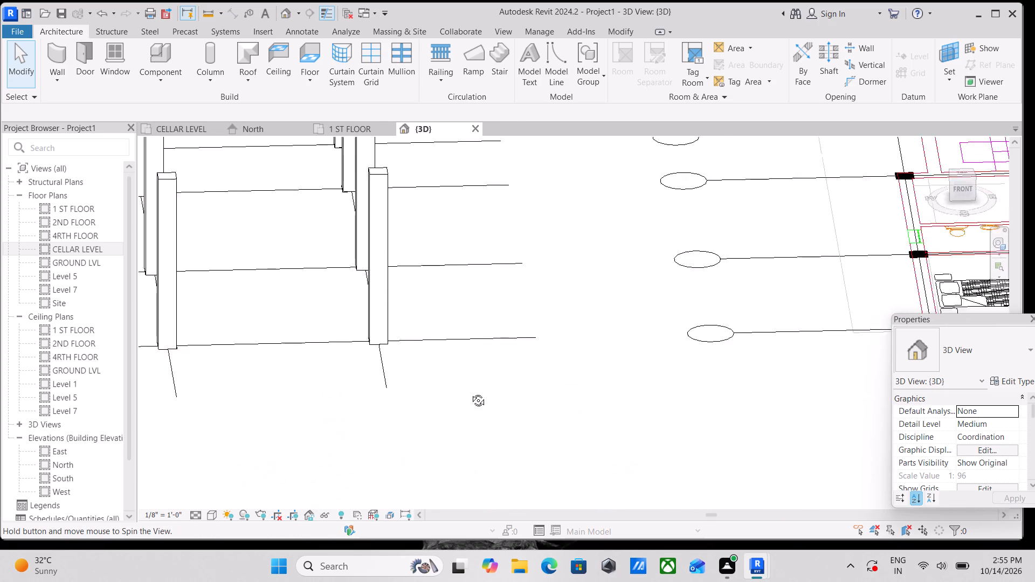
shift+middle_drag(470, 392, 466, 391)
scroll(481, 396, down, 8)
scroll(554, 365, down, 1)
middle_drag(554, 365, 548, 417)
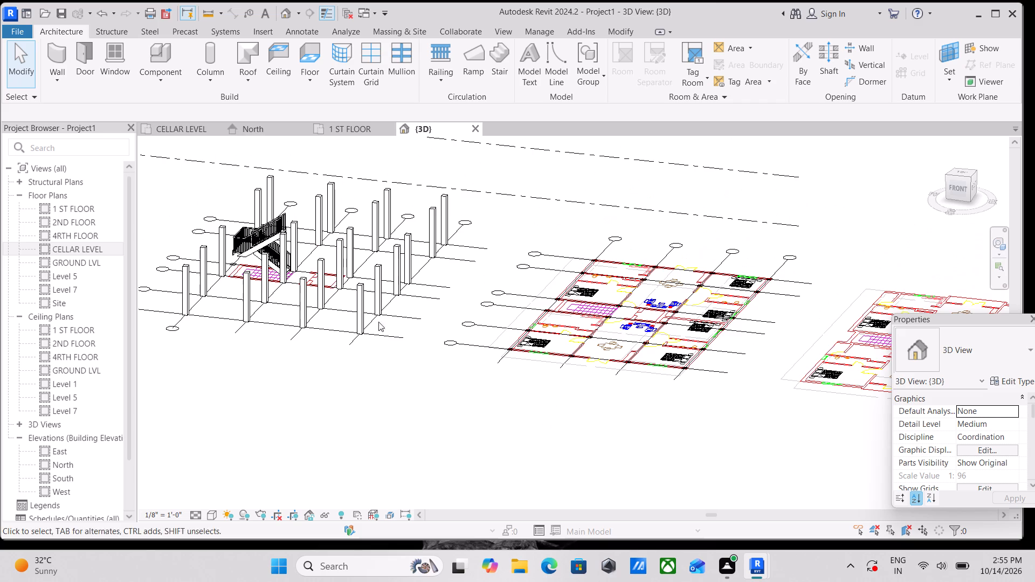
scroll(328, 269, up, 3)
middle_drag(267, 249, 397, 314)
scroll(326, 308, up, 7)
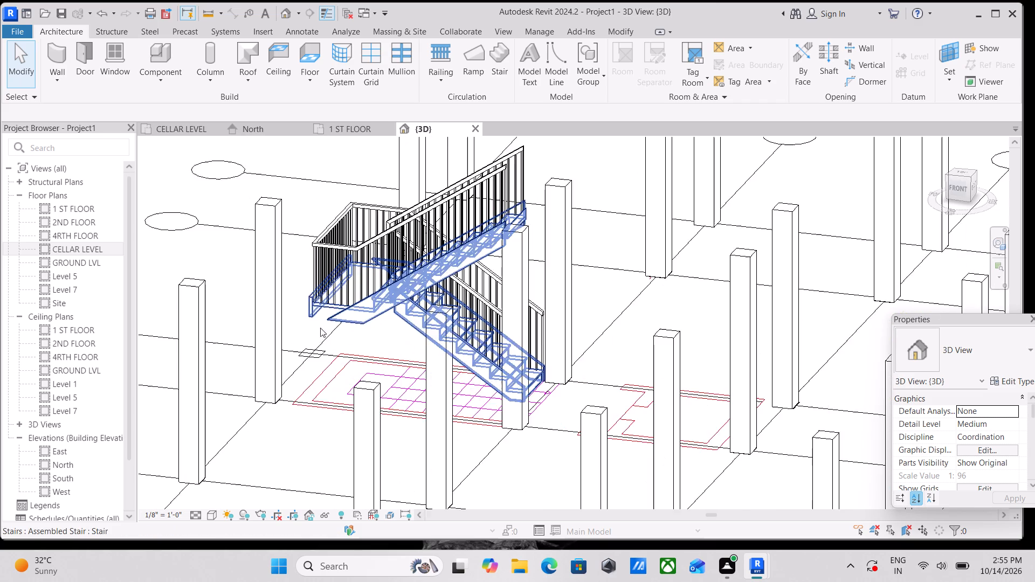
scroll(350, 326, up, 3)
scroll(339, 308, down, 1)
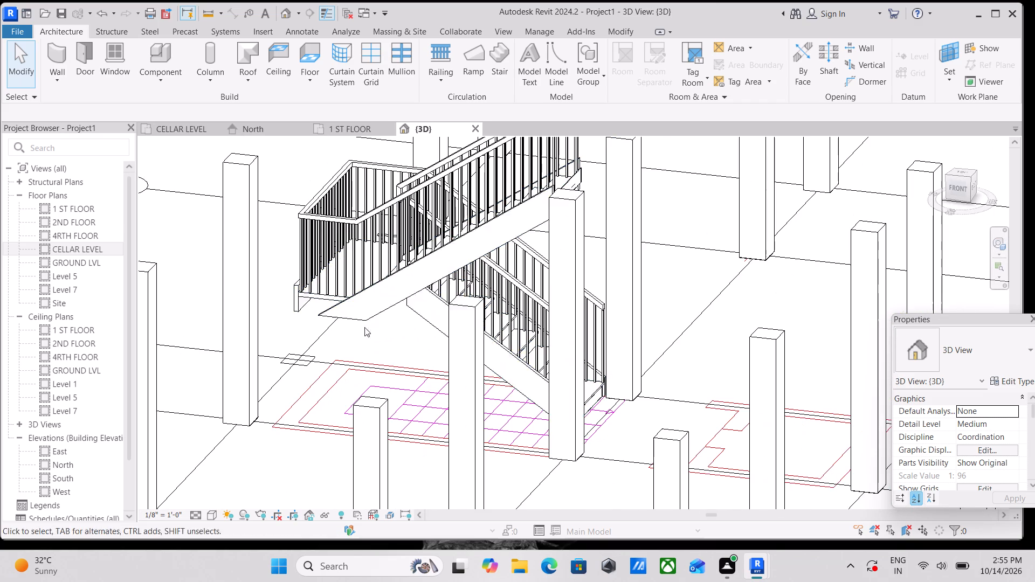
scroll(418, 368, down, 2)
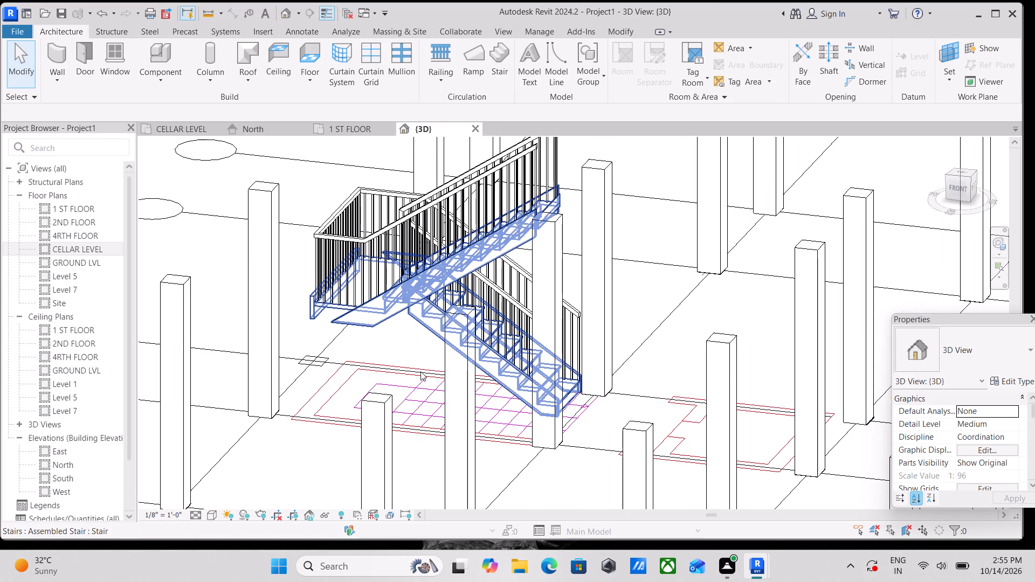
scroll(561, 363, down, 1)
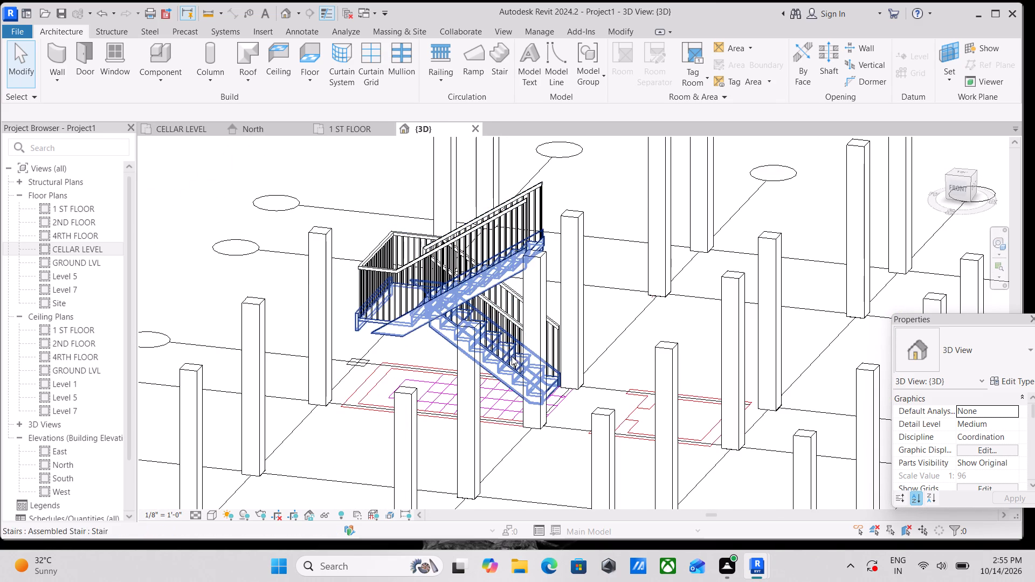
shift+middle_drag(512, 356, 584, 402)
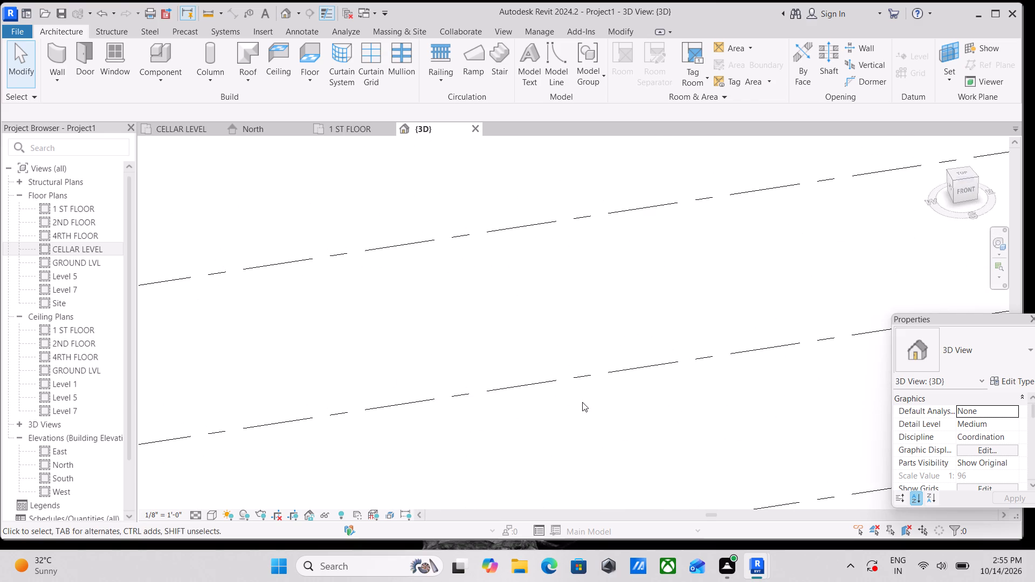
scroll(660, 369, down, 13)
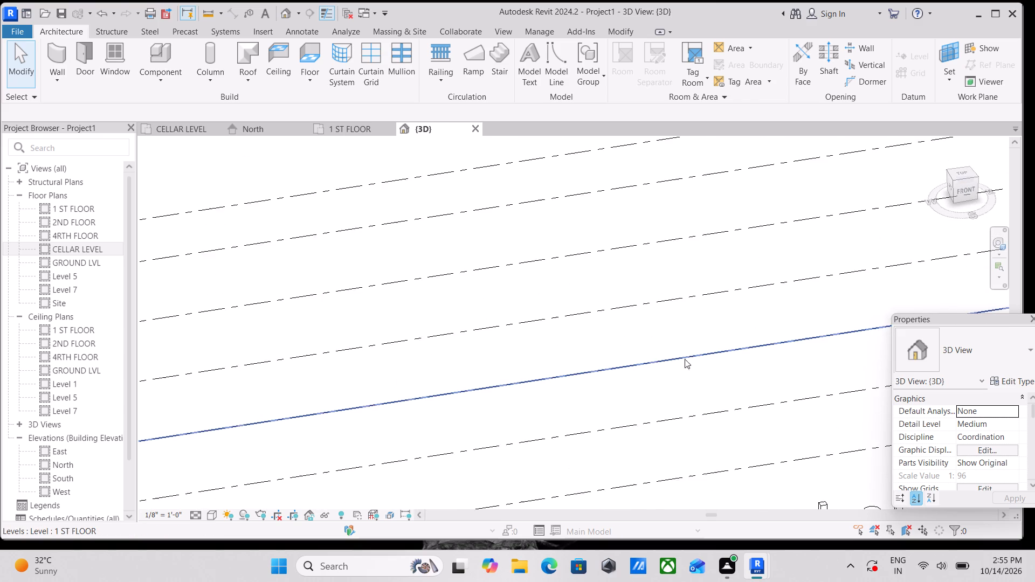
scroll(685, 359, down, 3)
scroll(744, 455, up, 3)
scroll(701, 425, up, 10)
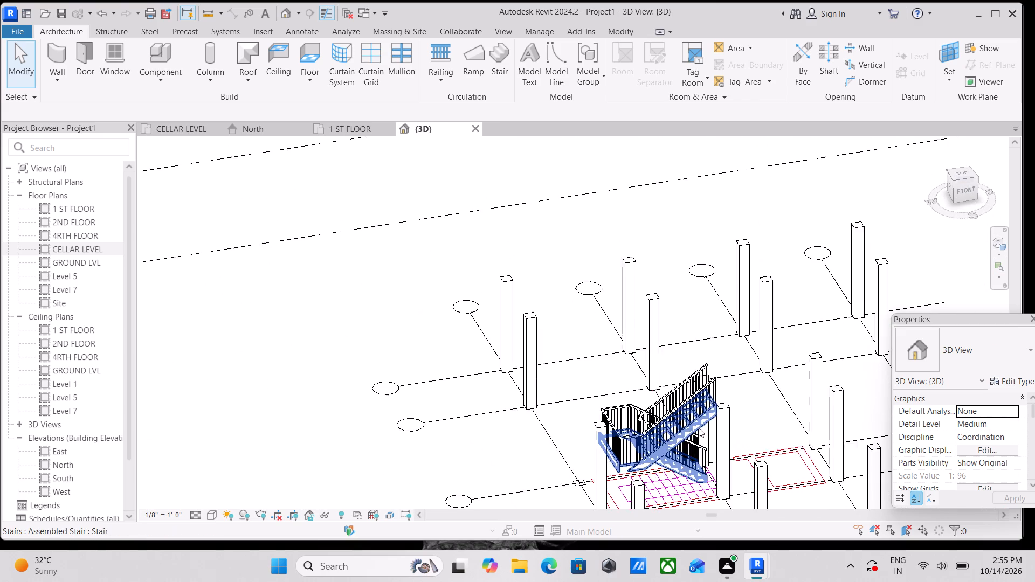
scroll(699, 428, up, 3)
scroll(629, 419, up, 7)
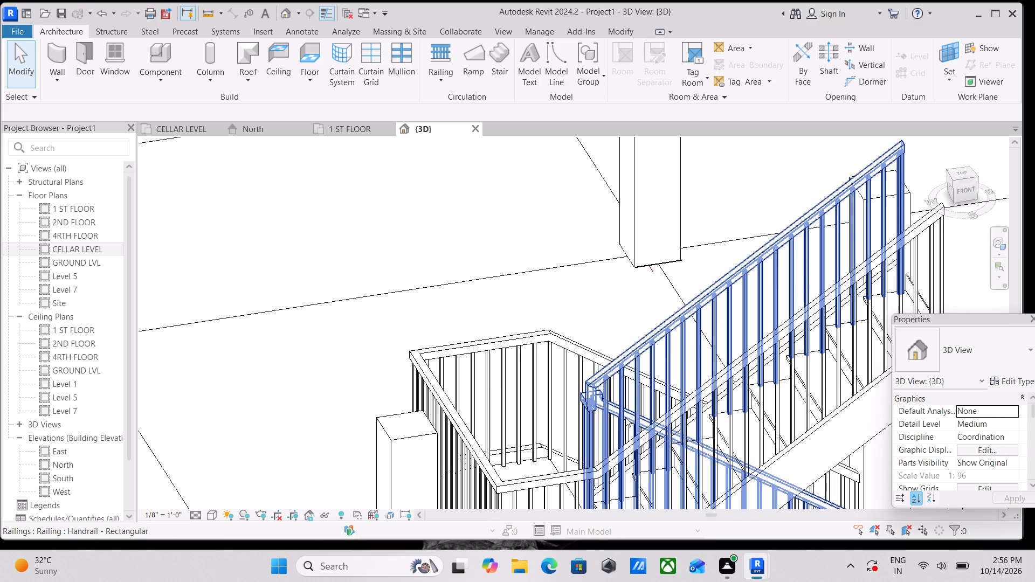
scroll(628, 415, down, 7)
middle_drag(640, 433, 478, 299)
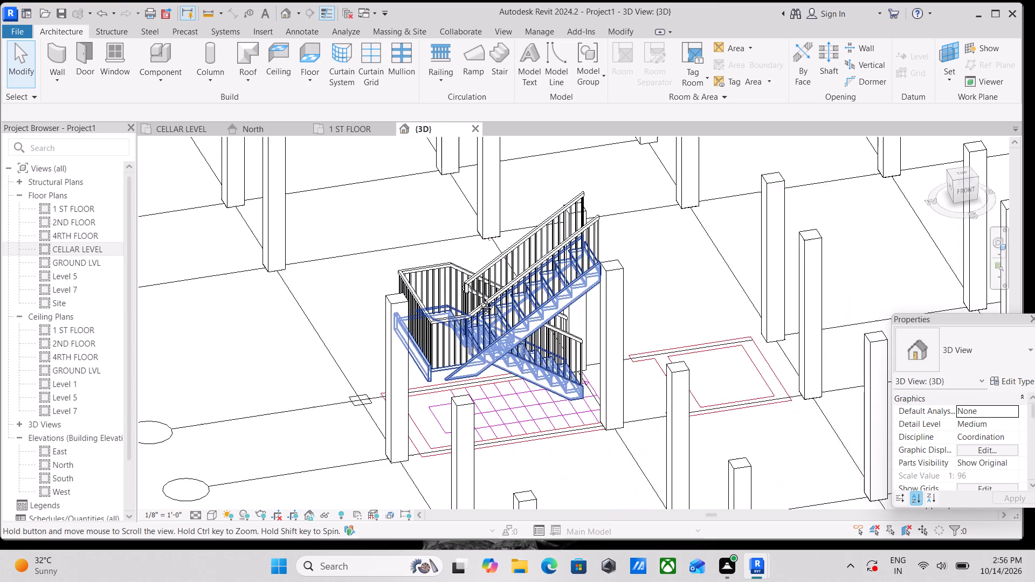
middle_drag(478, 299, 479, 300)
scroll(644, 377, up, 3)
scroll(609, 404, down, 2)
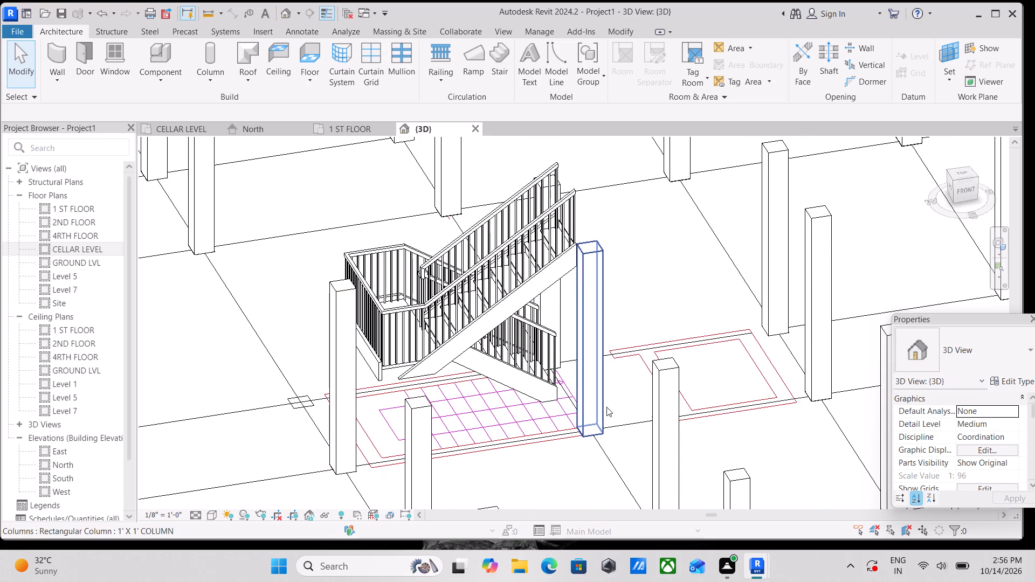
scroll(606, 407, down, 2)
middle_drag(598, 418, 508, 415)
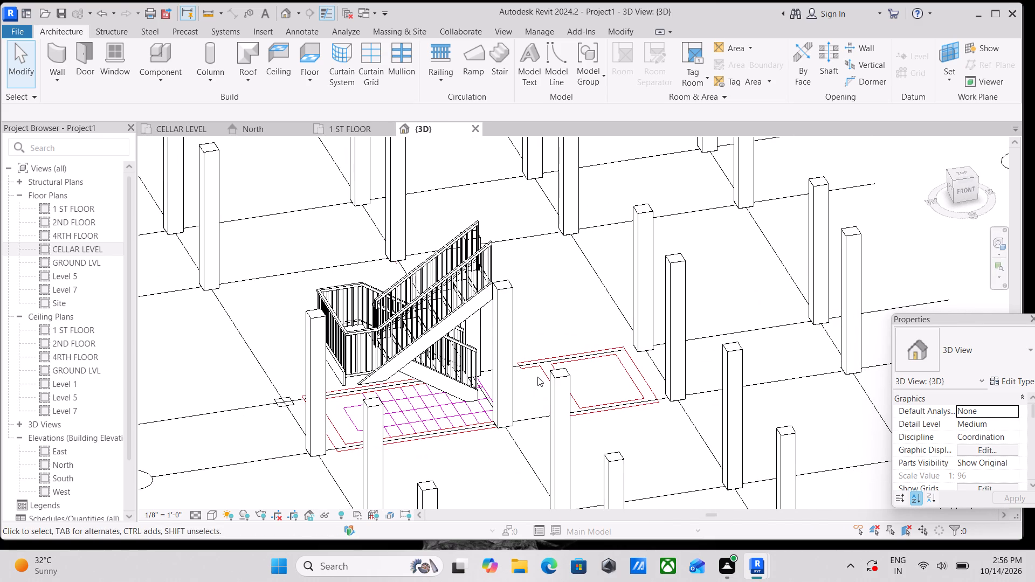
scroll(519, 386, up, 3)
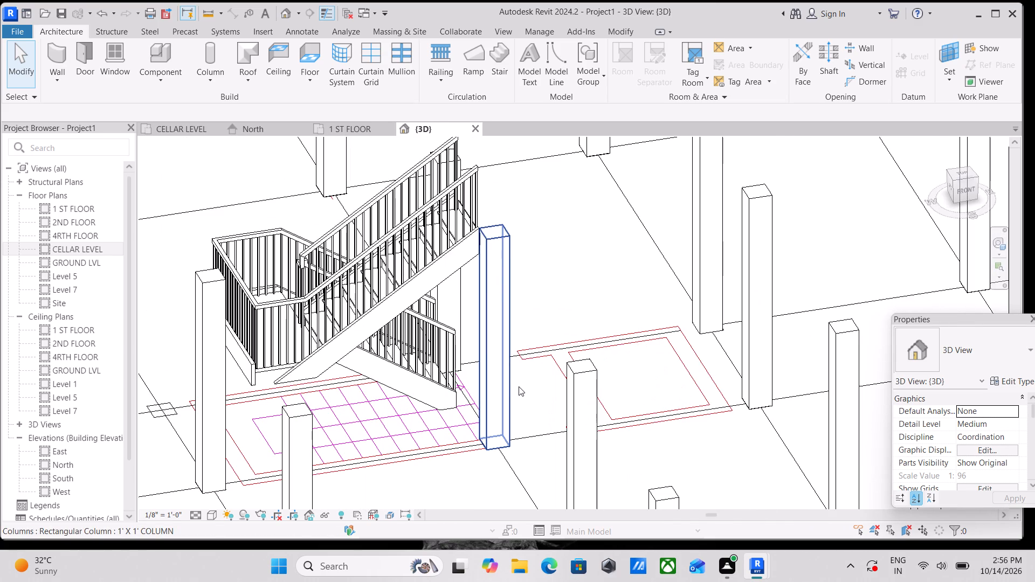
scroll(519, 384, down, 4)
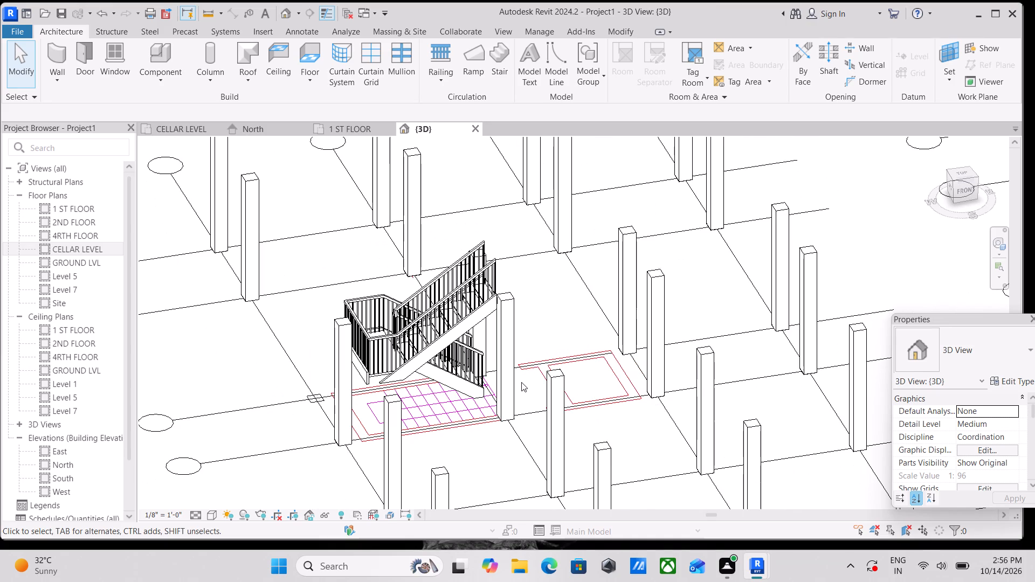
Examine the stair from the top in 3D against the linked cellar plan's stair outline and lift area.
click(959, 176)
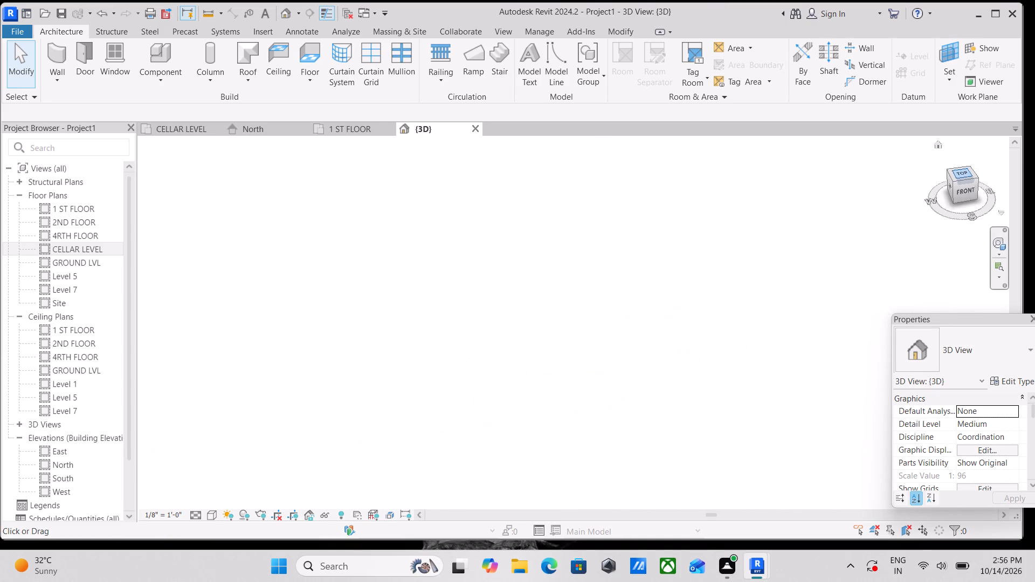
scroll(641, 333, up, 3)
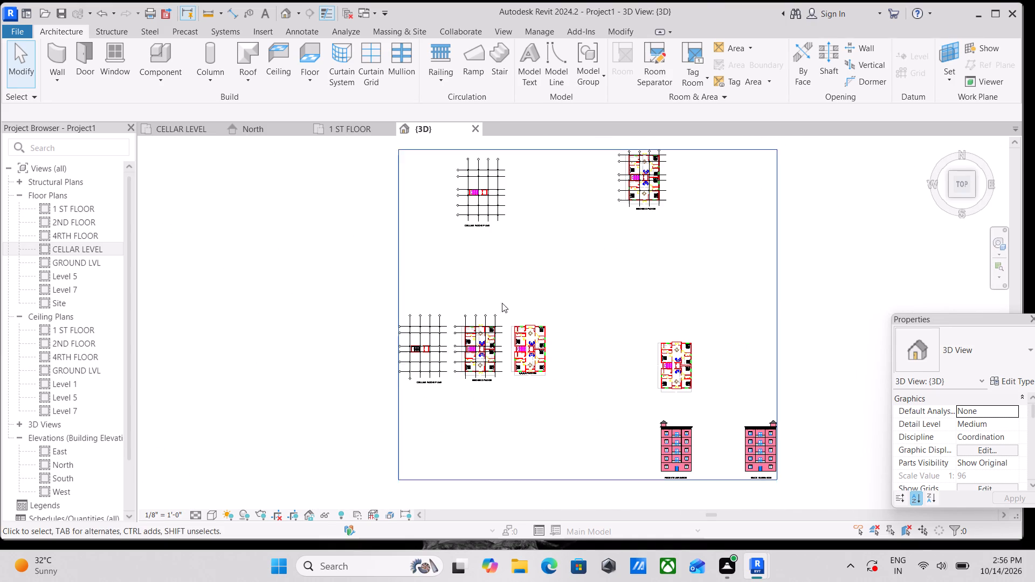
scroll(484, 153, up, 3)
scroll(473, 214, up, 4)
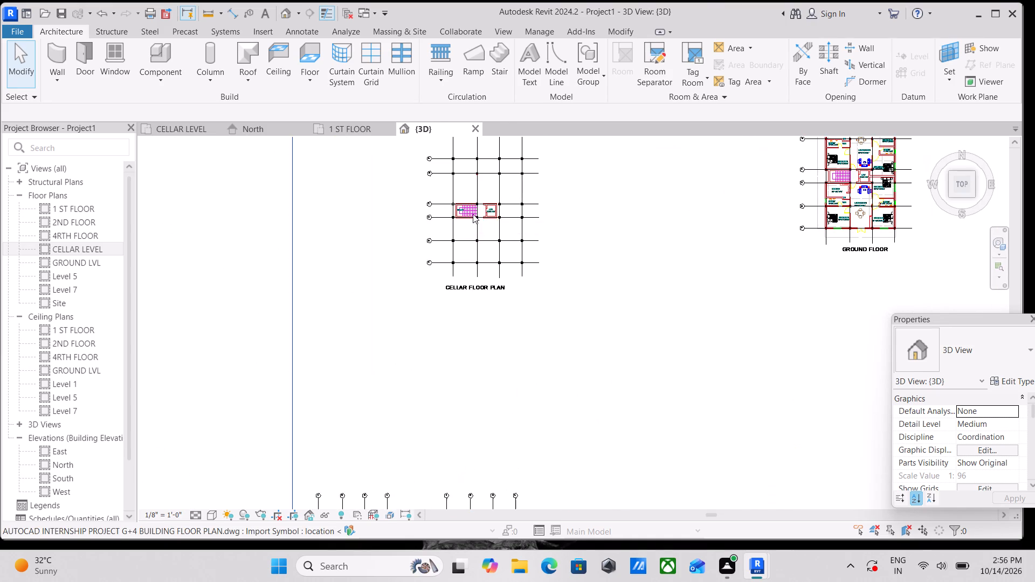
scroll(473, 214, up, 2)
scroll(473, 214, down, 3)
scroll(516, 362, down, 3)
middle_drag(517, 362, 570, 265)
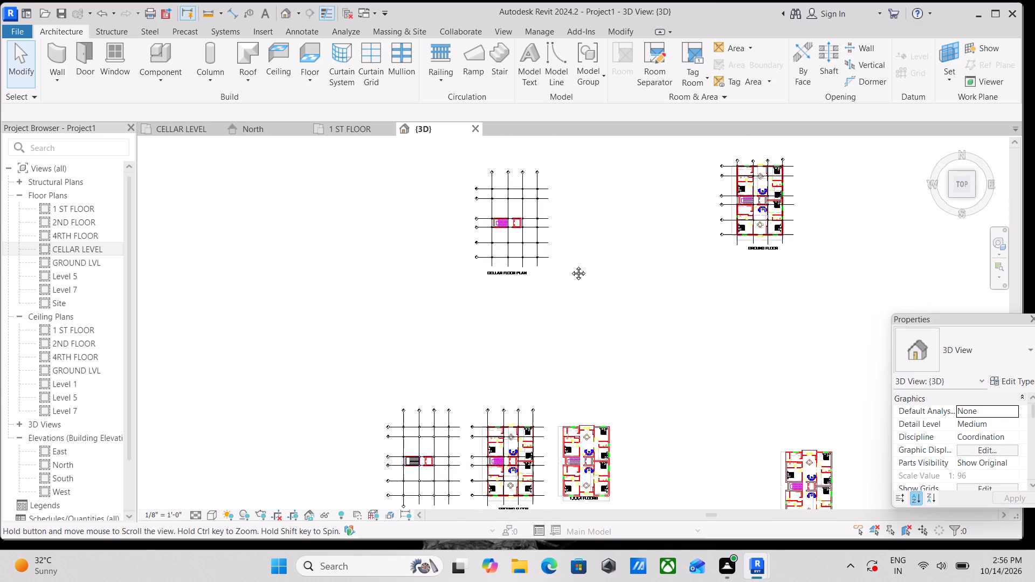
middle_drag(570, 265, 578, 258)
scroll(473, 395, up, 12)
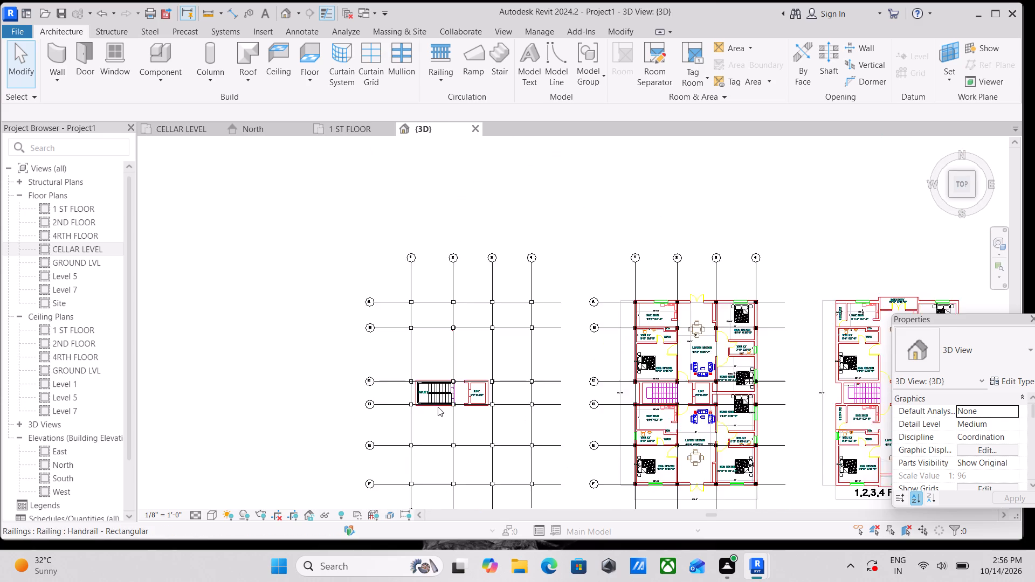
scroll(438, 407, up, 7)
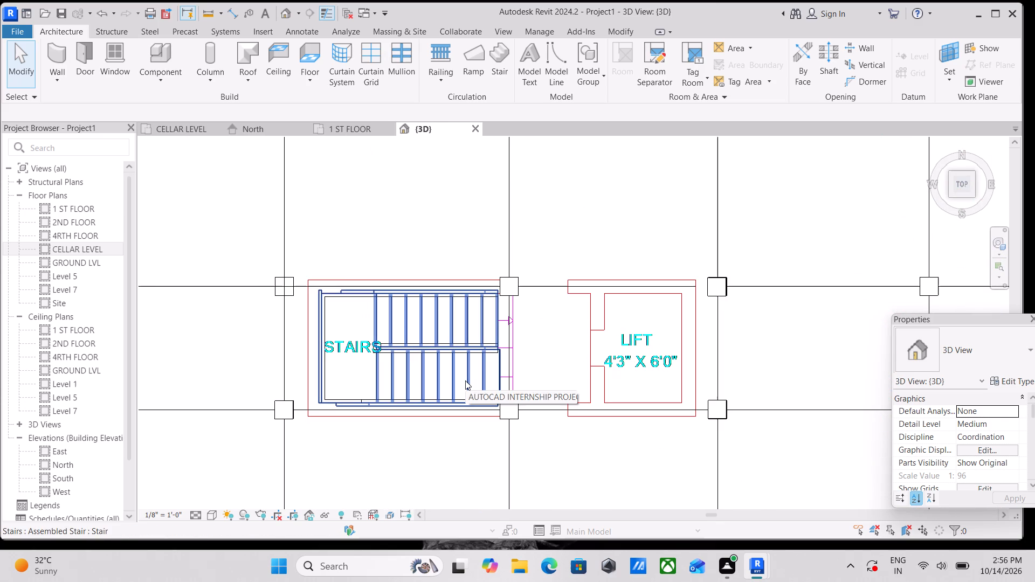
scroll(465, 380, up, 4)
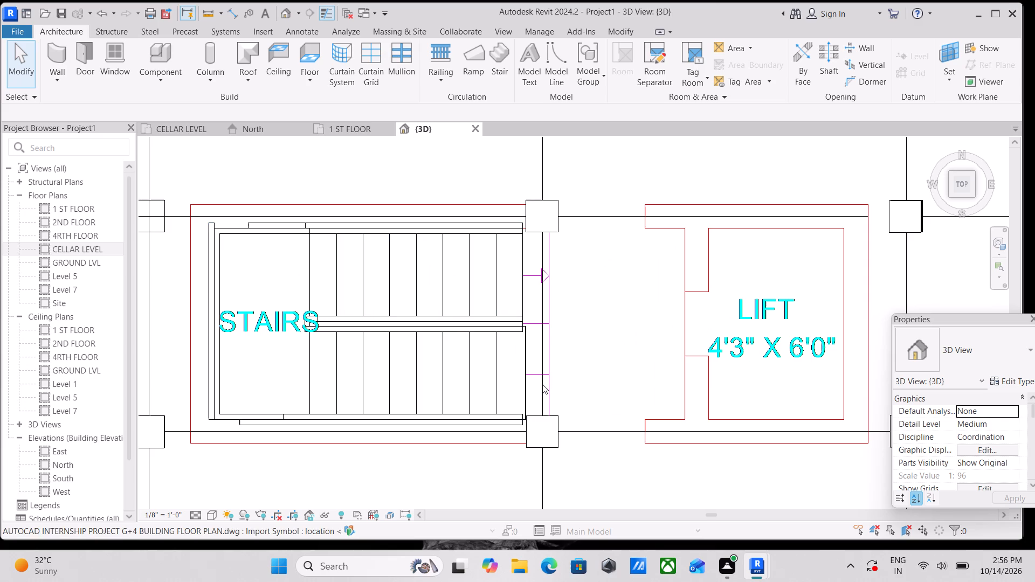
Start a wall and duplicate the Generic - 8" wall type as OUTER WALL 9".
scroll(610, 341, down, 2)
middle_drag(610, 341, 475, 337)
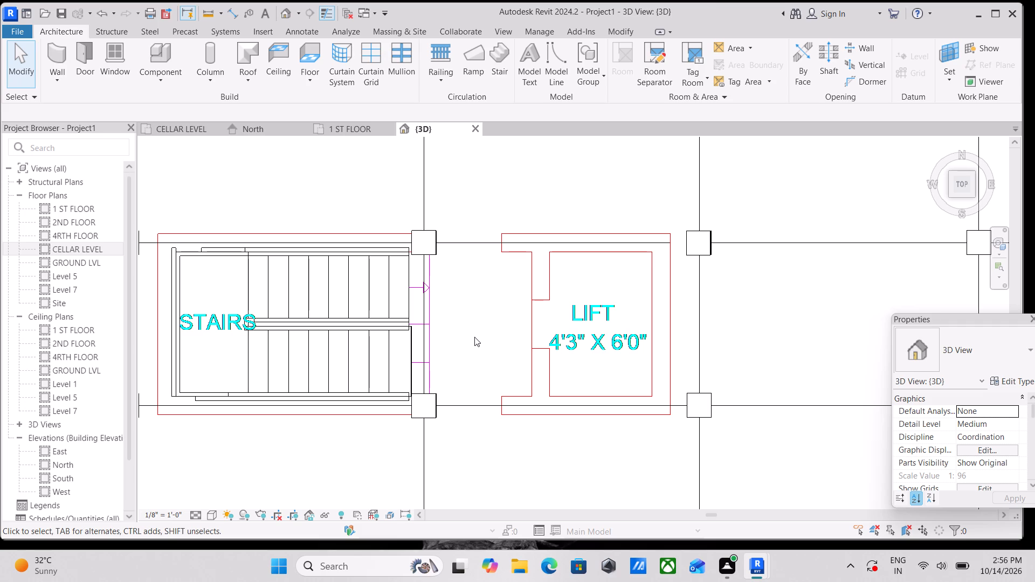
text(WA)
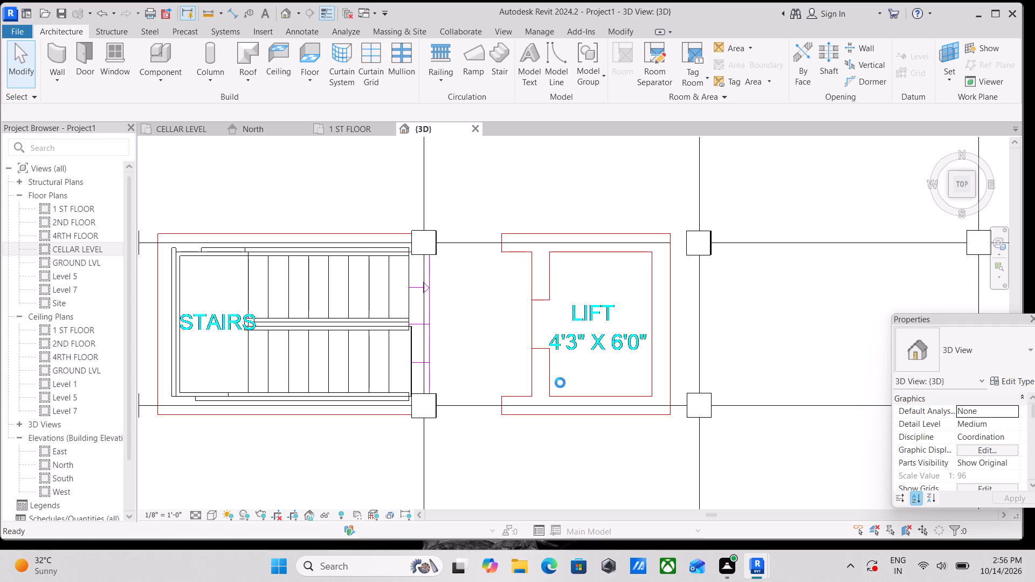
click(1030, 379)
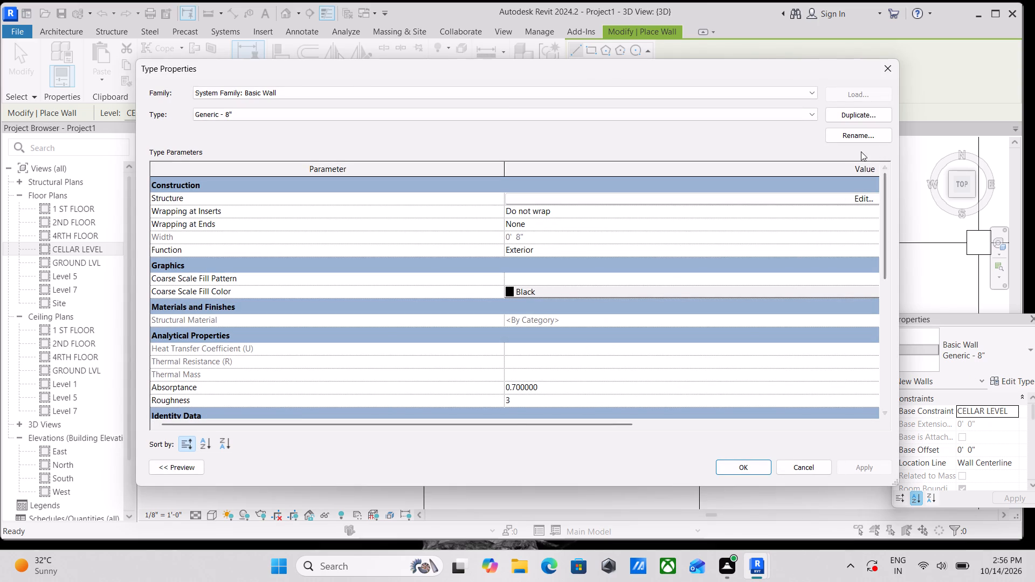
click(863, 117)
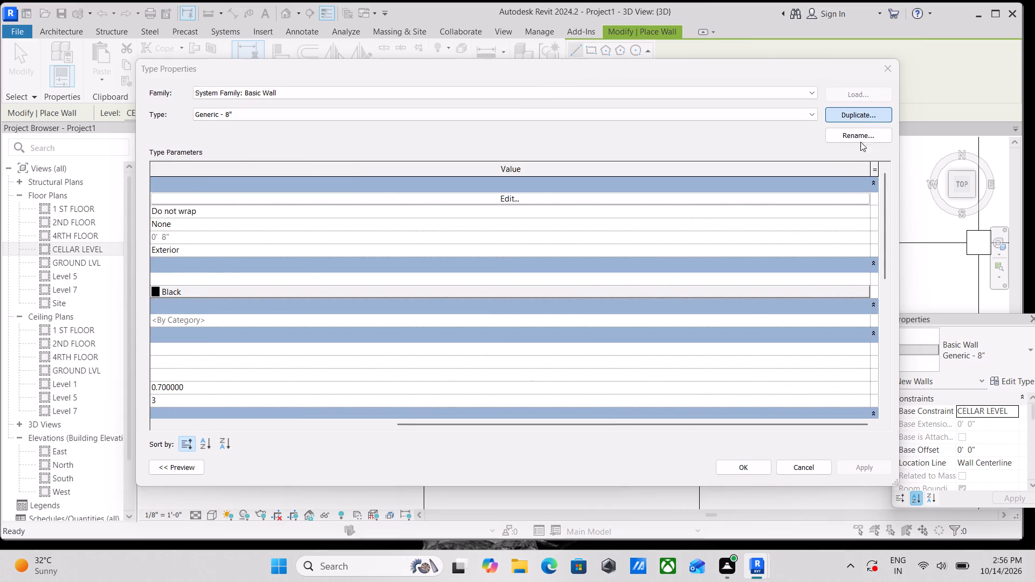
key(BackSpace)
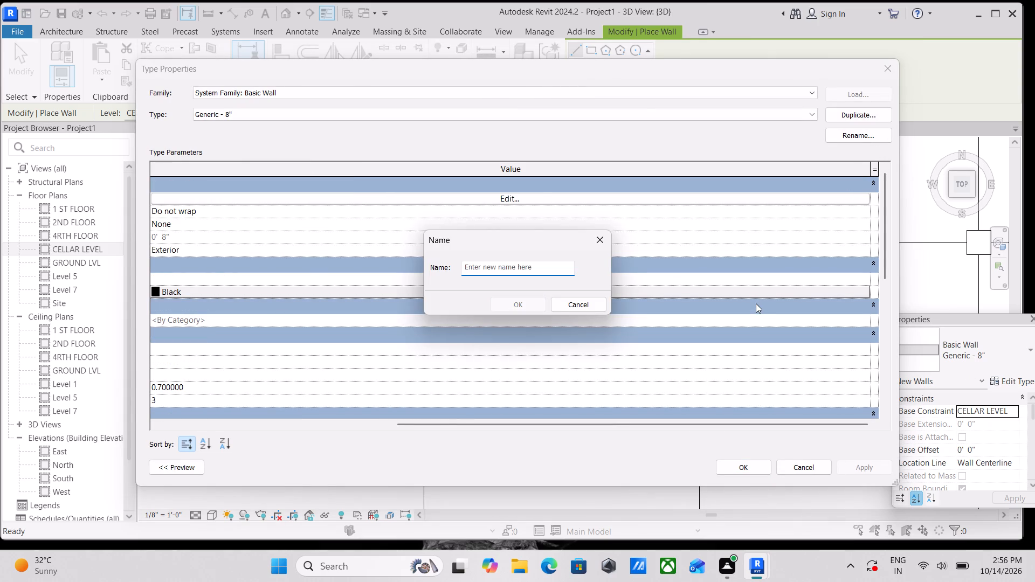
text(OUTER)
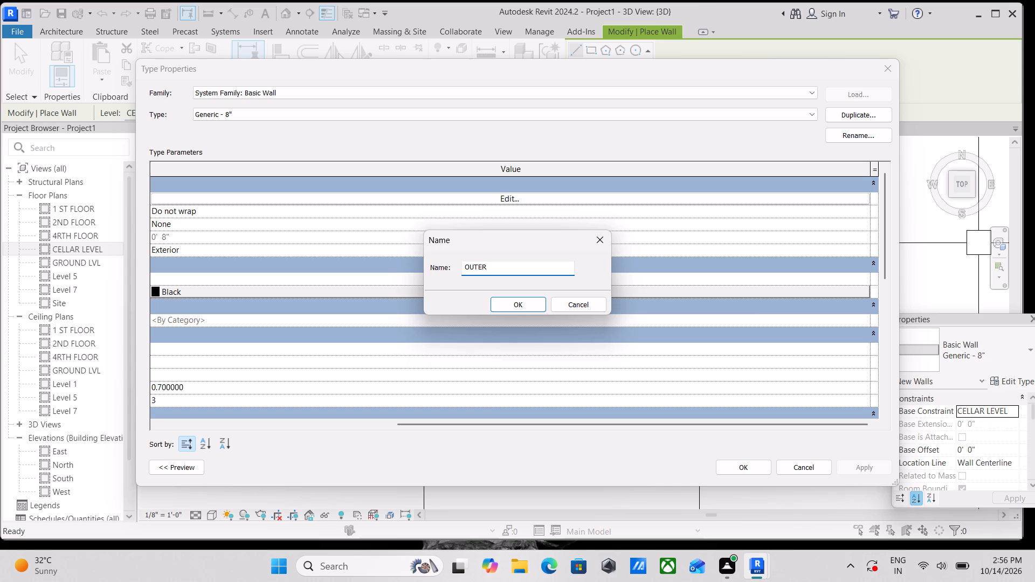
key(space)
text(WAL)
text(L 9)
key(shift+quotedbl)
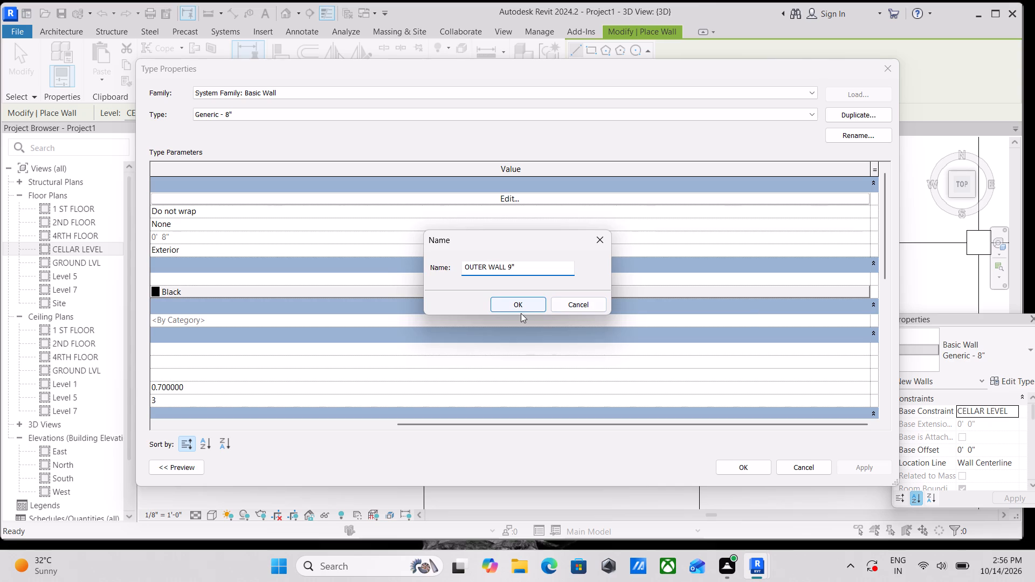
click(523, 306)
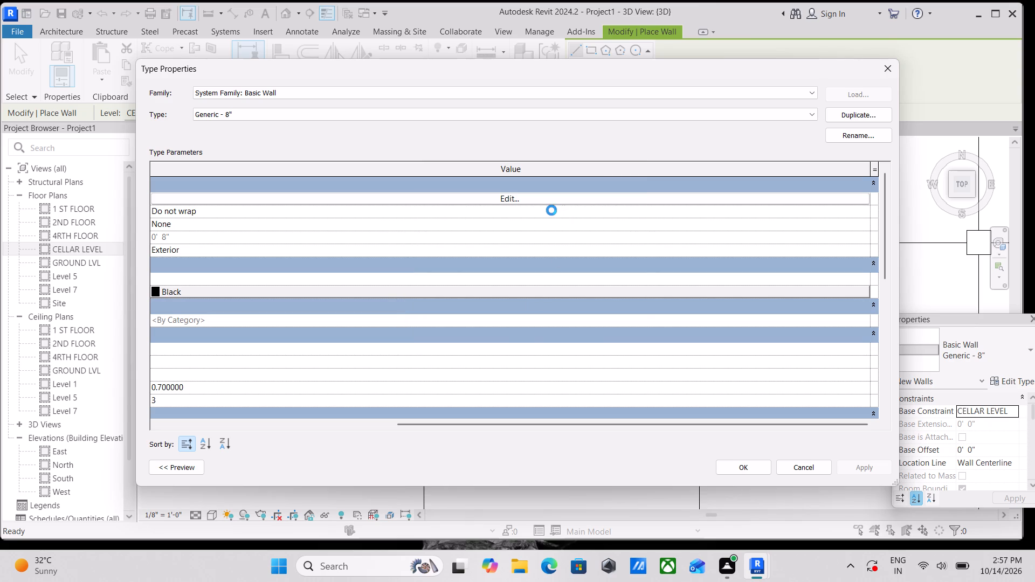
Give the OUTER WALL 9" structure layer a 9" thickness and the ROSE COLOUR material, and apply the type changes.
click(521, 196)
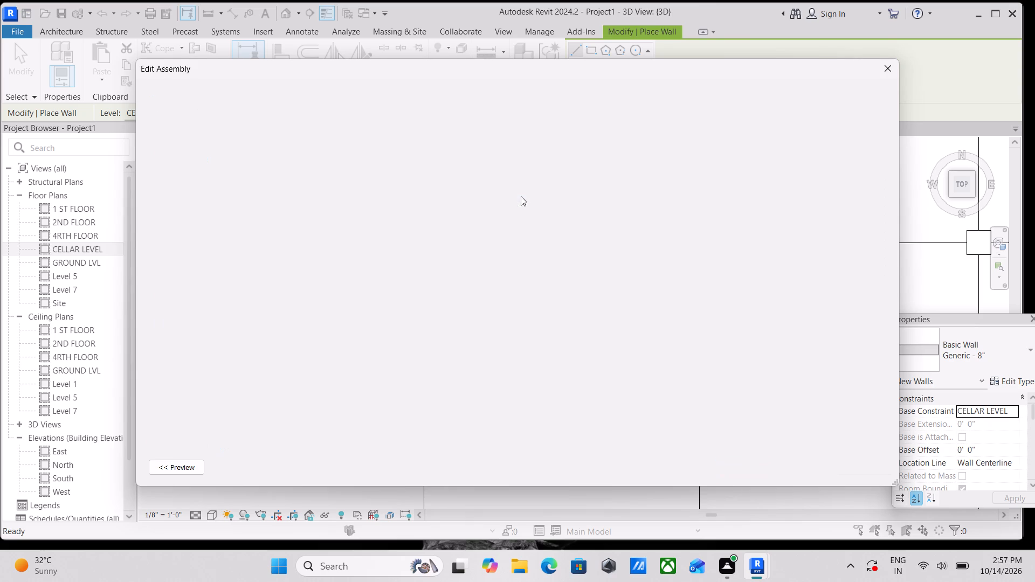
click(503, 199)
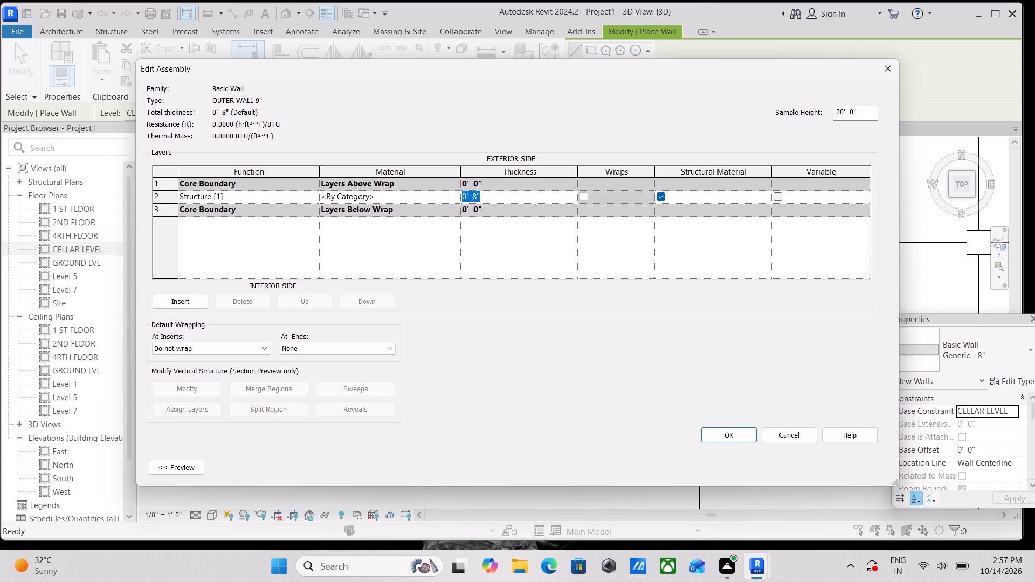
key(BackSpace)
key(9)
key(shift+quotedbl)
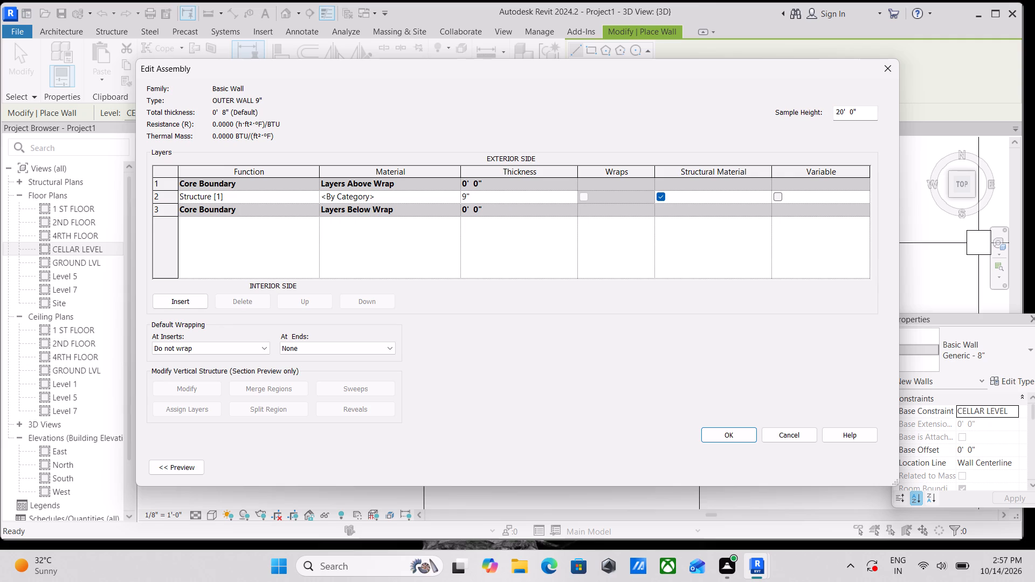
click(422, 192)
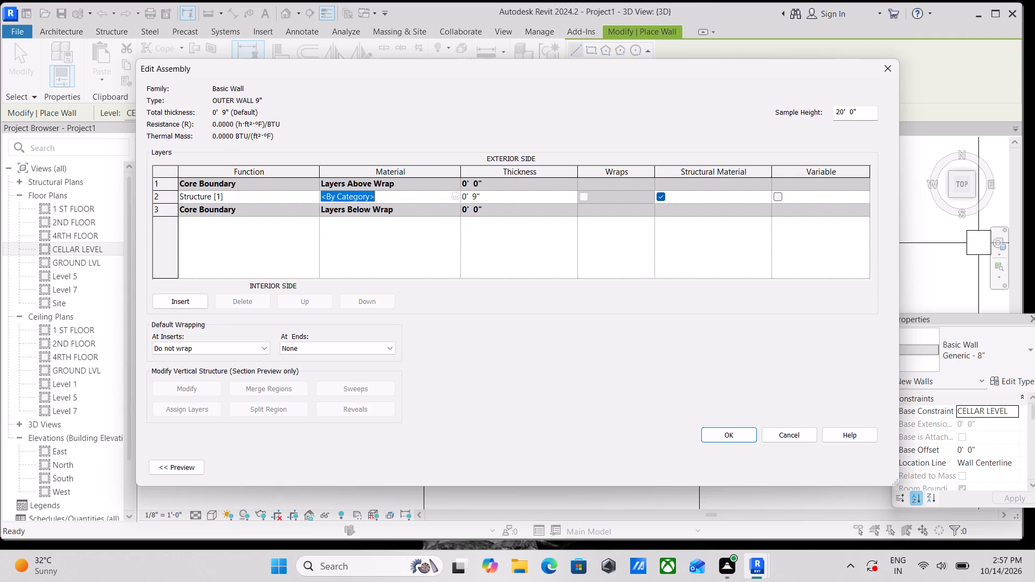
click(453, 191)
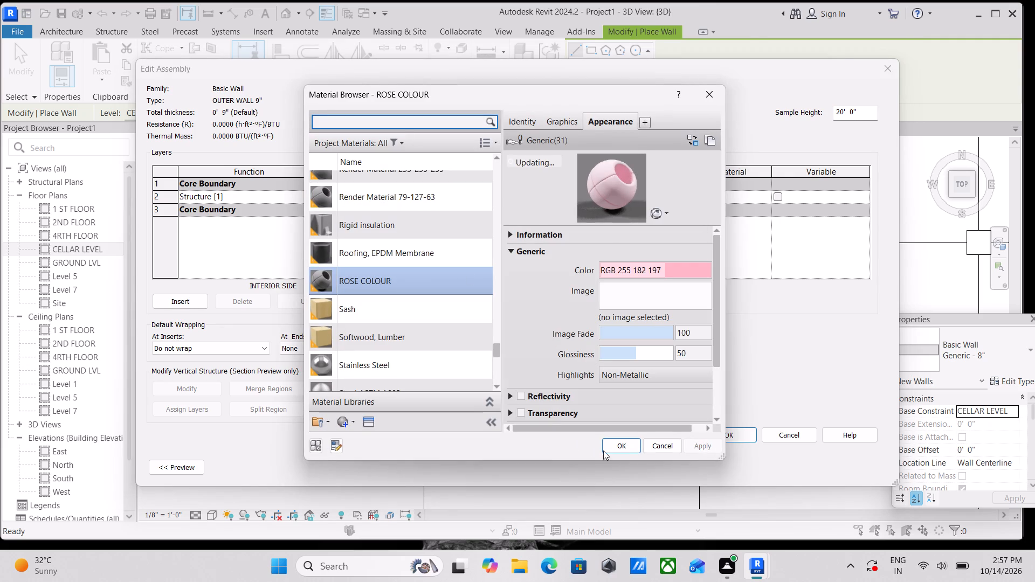
click(616, 441)
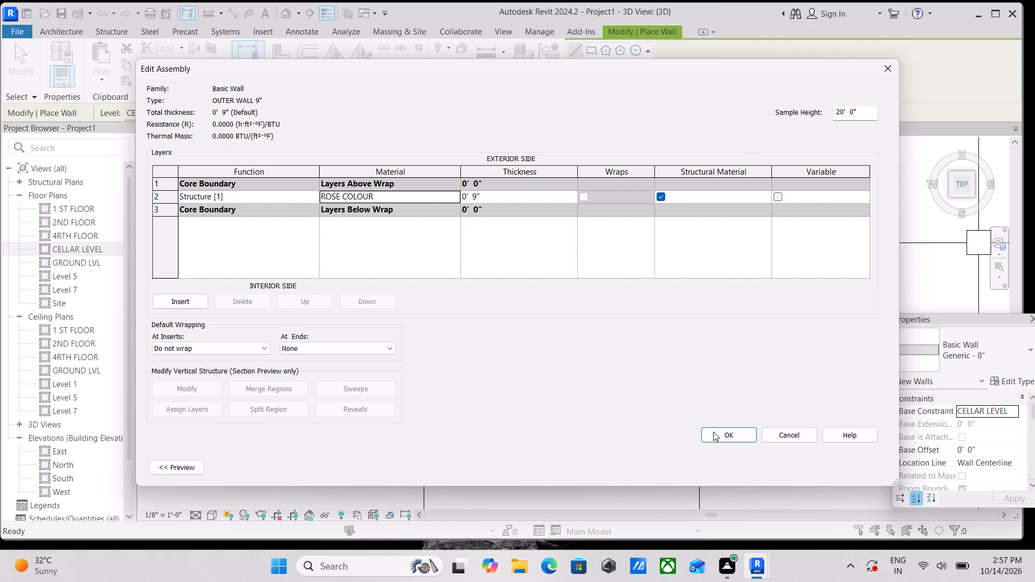
click(728, 435)
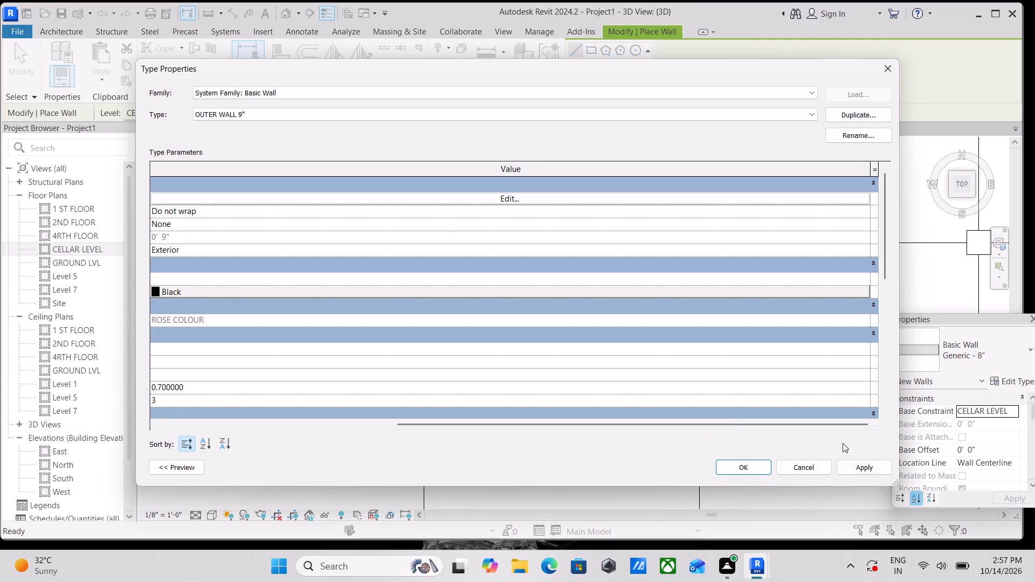
click(868, 470)
click(762, 466)
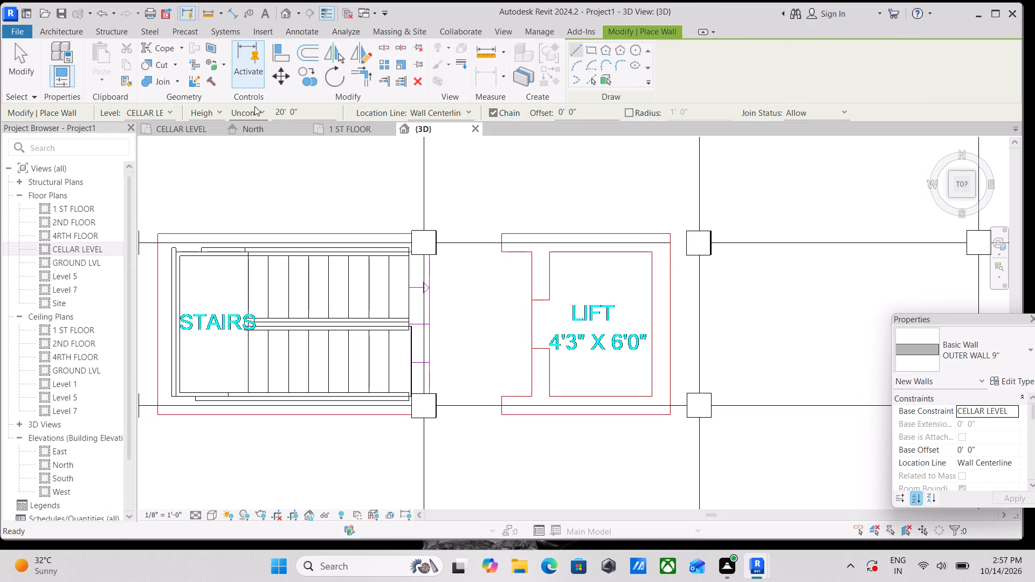
Draw the lift's north wall up to GROUND LVL, locating Finish Face: Interior on the outer outline and flipping the thickness inward.
click(261, 108)
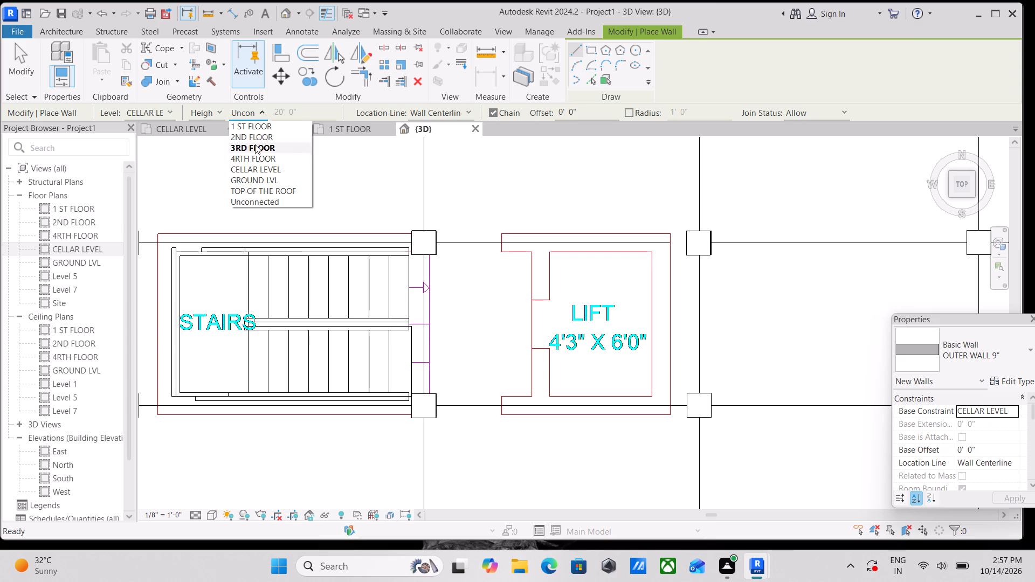
click(252, 180)
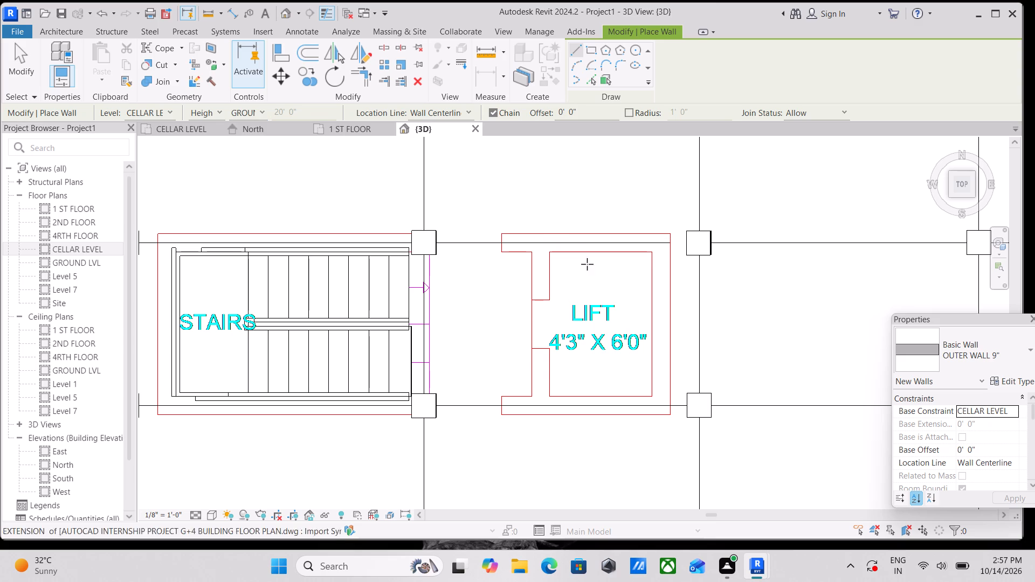
scroll(534, 246, up, 5)
scroll(484, 227, up, 2)
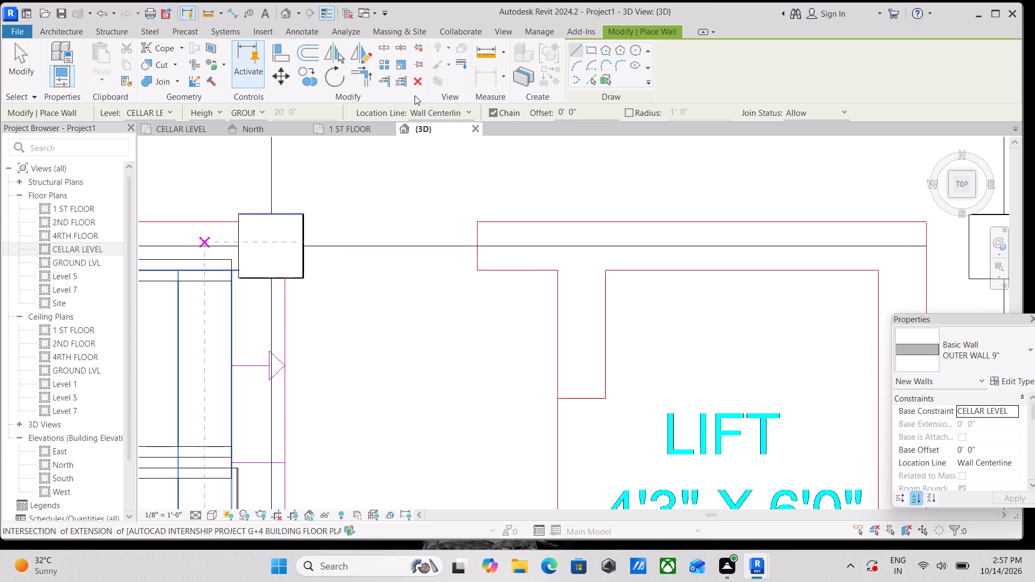
click(460, 113)
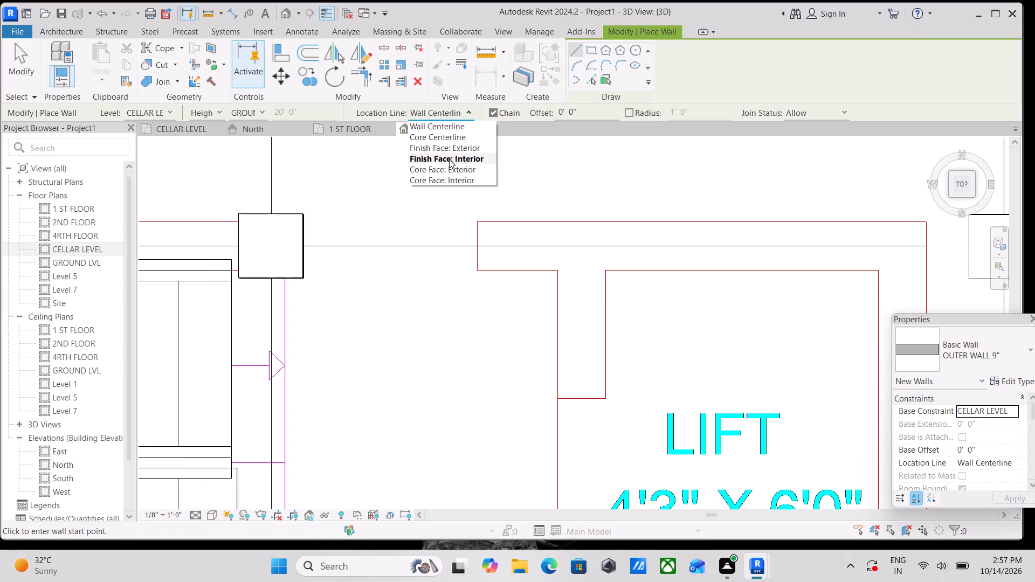
click(449, 159)
click(478, 223)
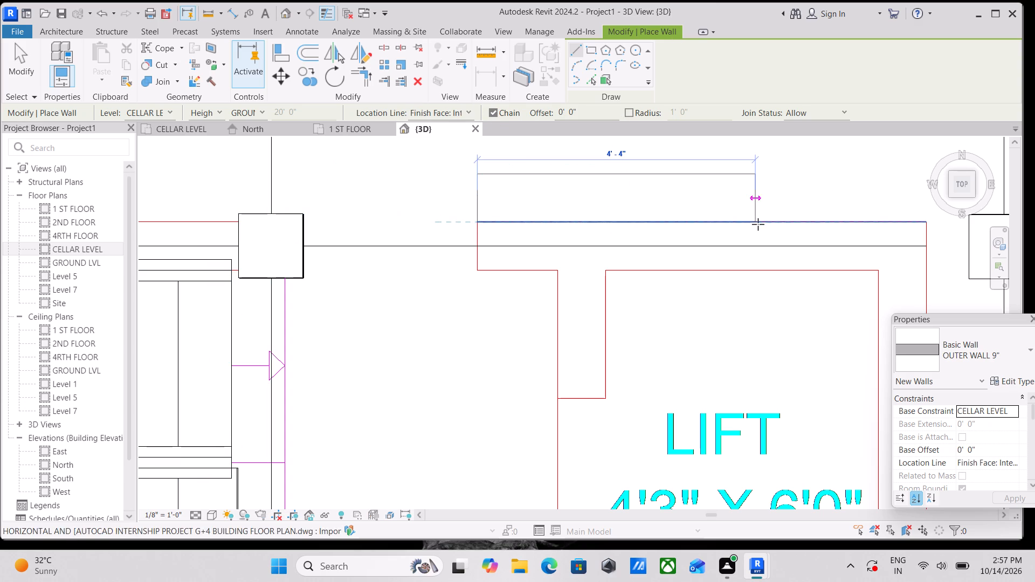
middle_drag(724, 224, 633, 224)
key(space)
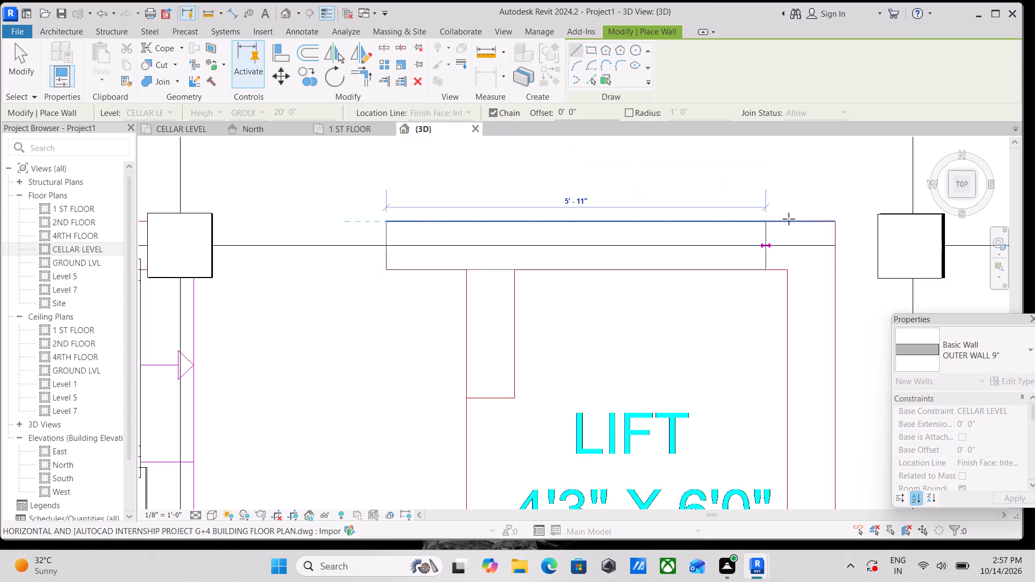
click(835, 220)
Continue the wall chain along the lift's outer outline to form the east wall and the full-length south wall.
scroll(821, 300, down, 1)
middle_drag(821, 300, 810, 171)
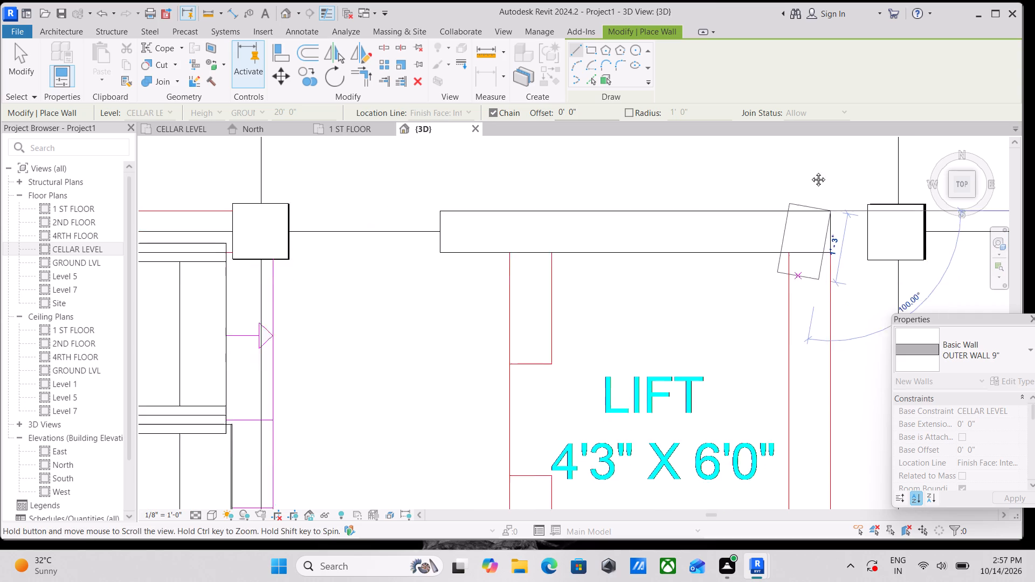
middle_drag(810, 171, 807, 129)
scroll(822, 314, down, 1)
middle_drag(822, 314, 792, 193)
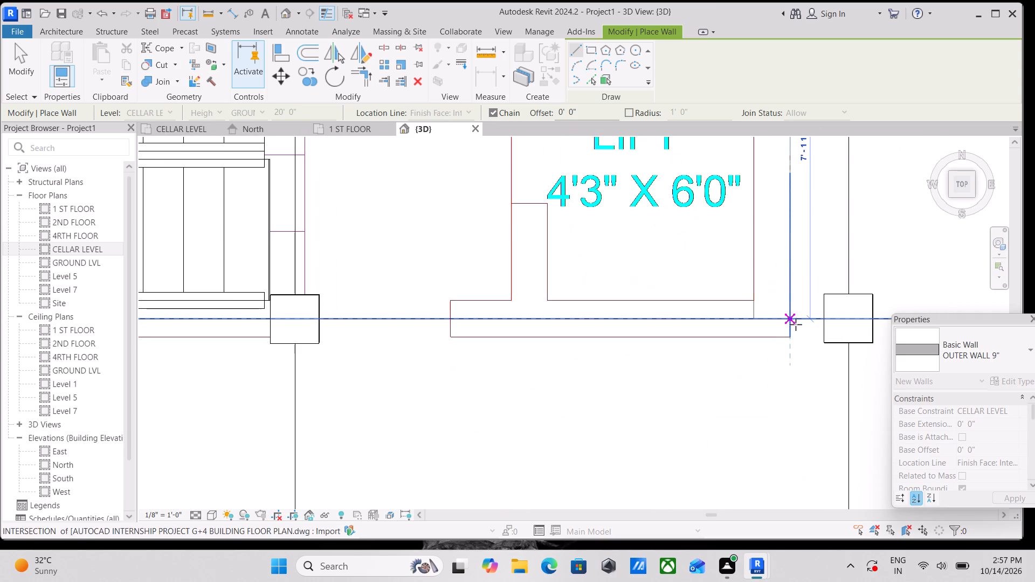
click(790, 337)
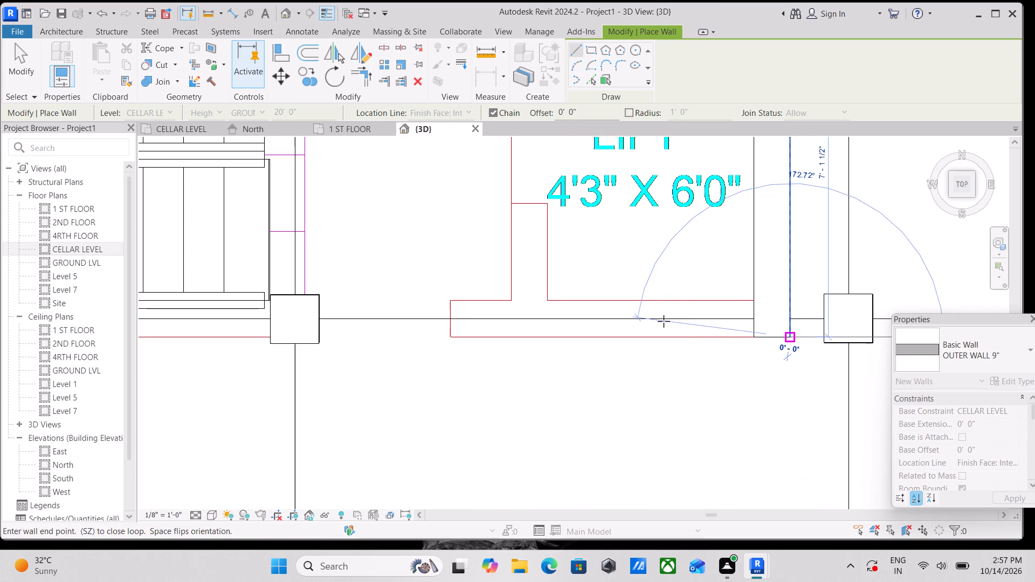
click(451, 334)
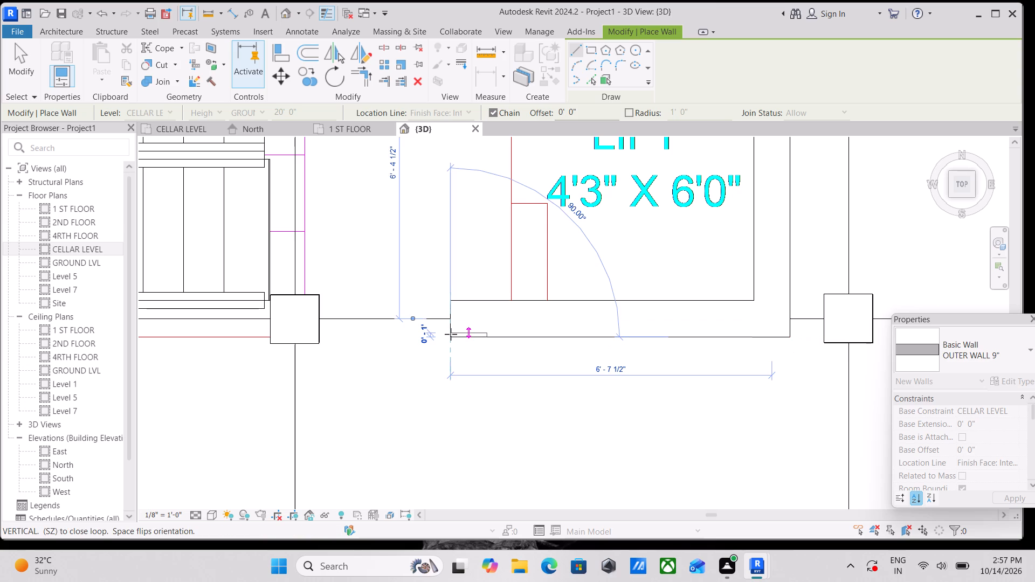
scroll(450, 334, down, 2)
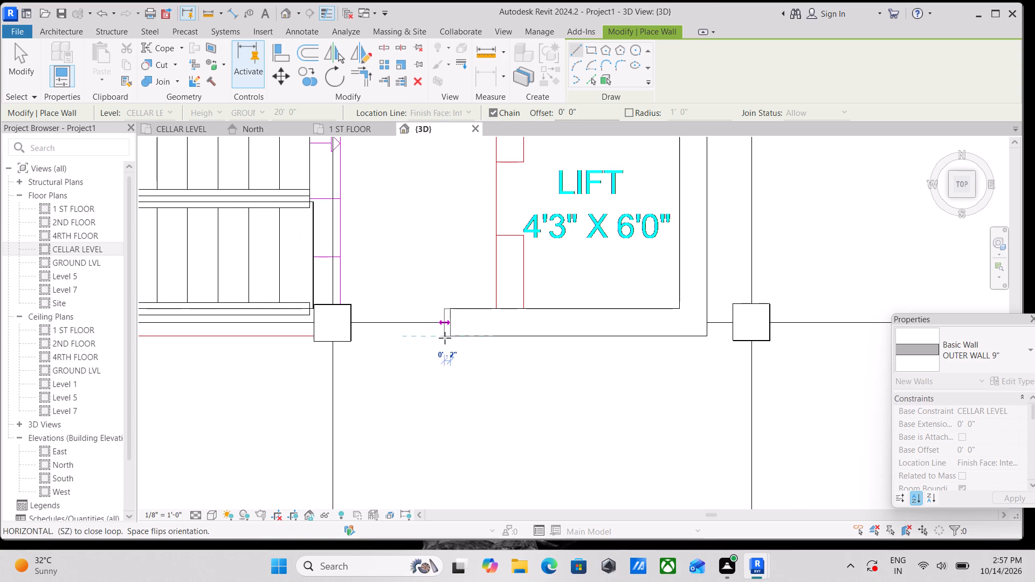
key(Escape)
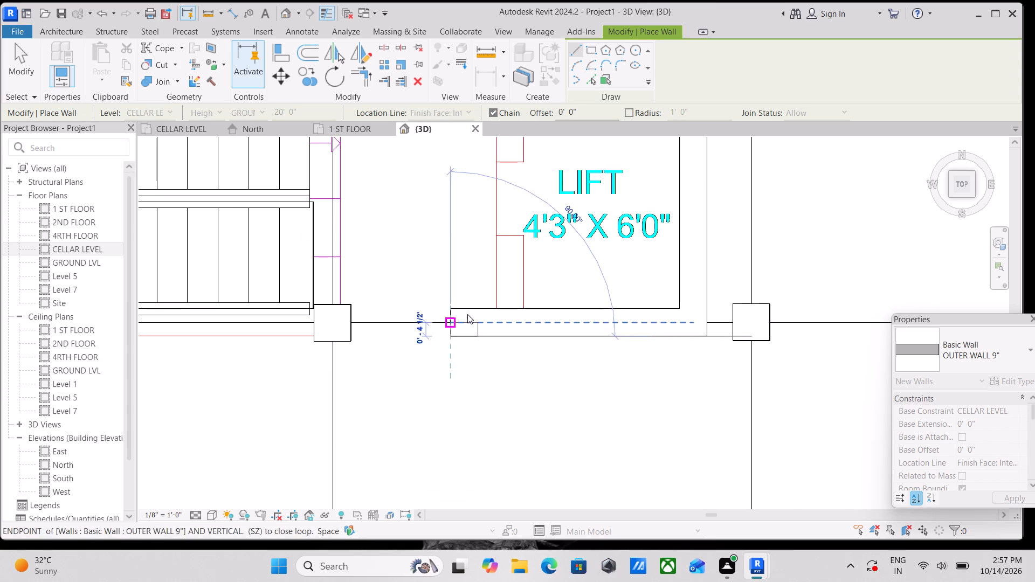
Draw the lift's 6'-0" west wall along its outer face between the north and south walls, and end wall placement.
scroll(520, 308, up, 2)
scroll(526, 287, down, 3)
middle_drag(527, 287, 526, 354)
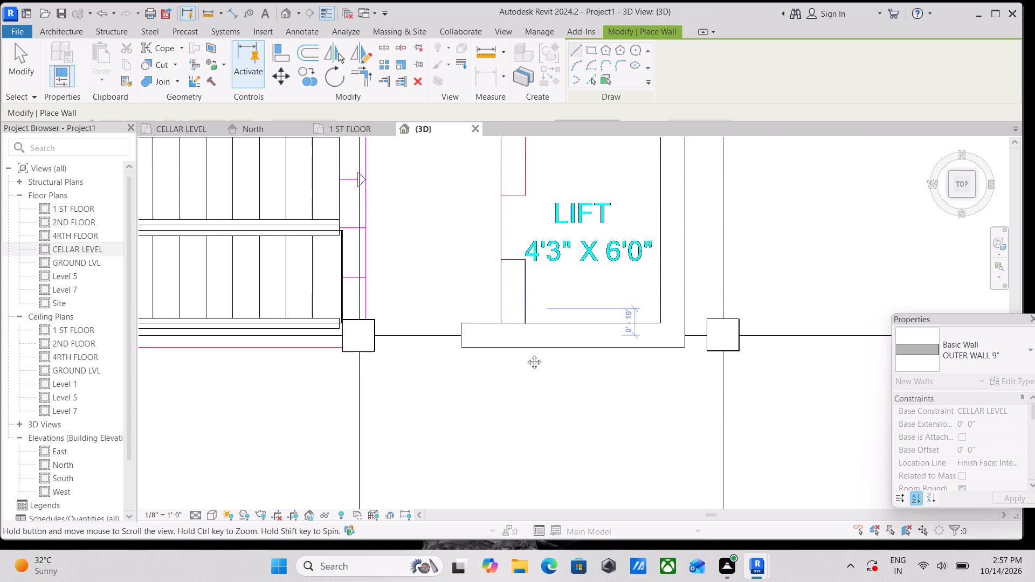
middle_drag(526, 354, 526, 374)
click(501, 197)
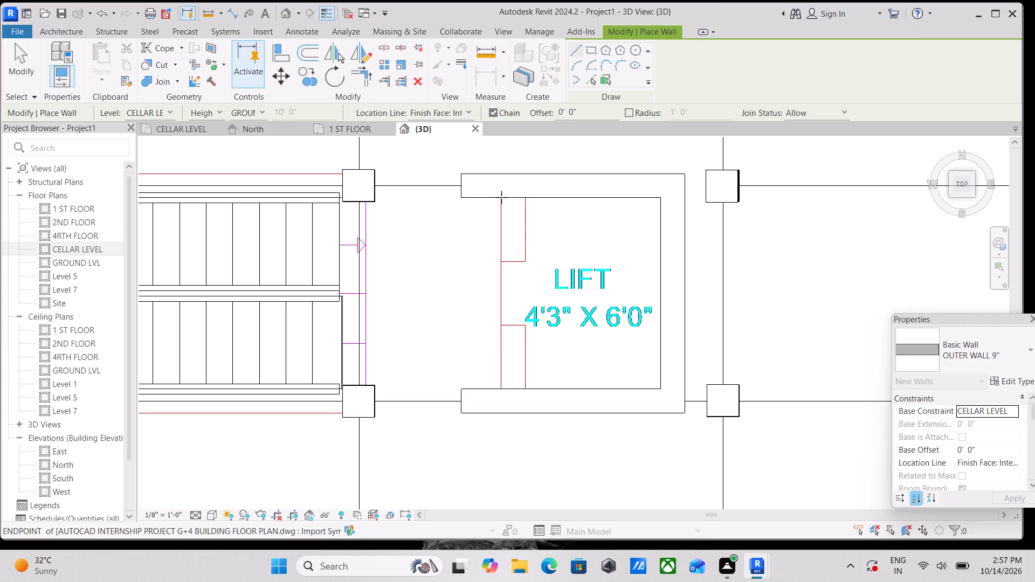
click(500, 391)
key(Escape)
scroll(517, 353, down, 3)
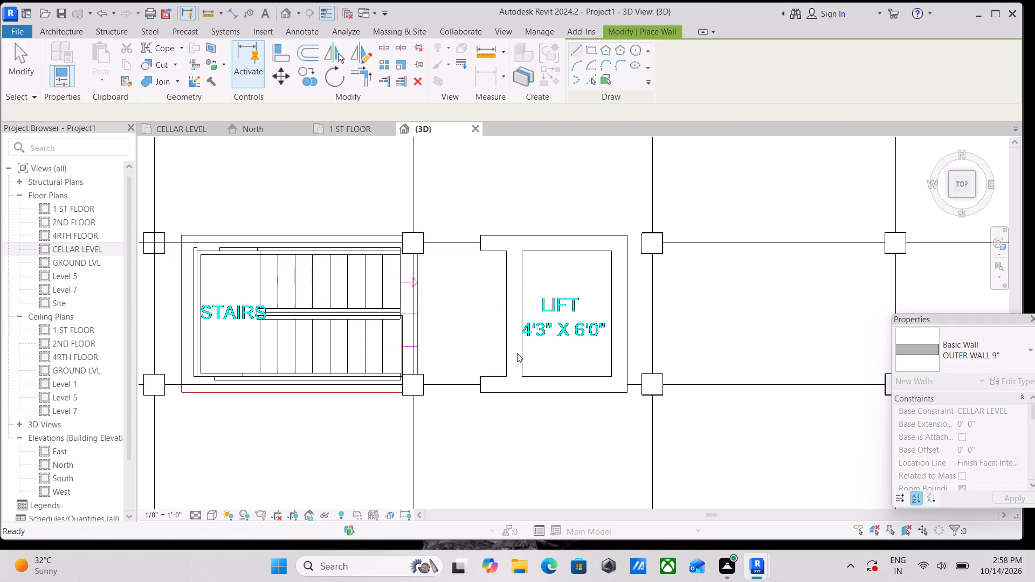
scroll(549, 295, down, 7)
key(Escape)
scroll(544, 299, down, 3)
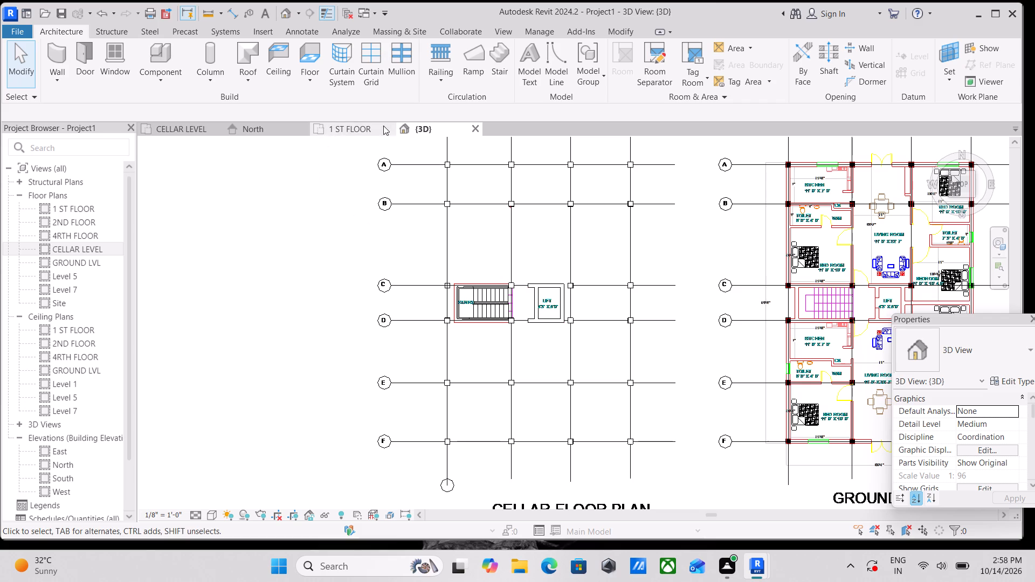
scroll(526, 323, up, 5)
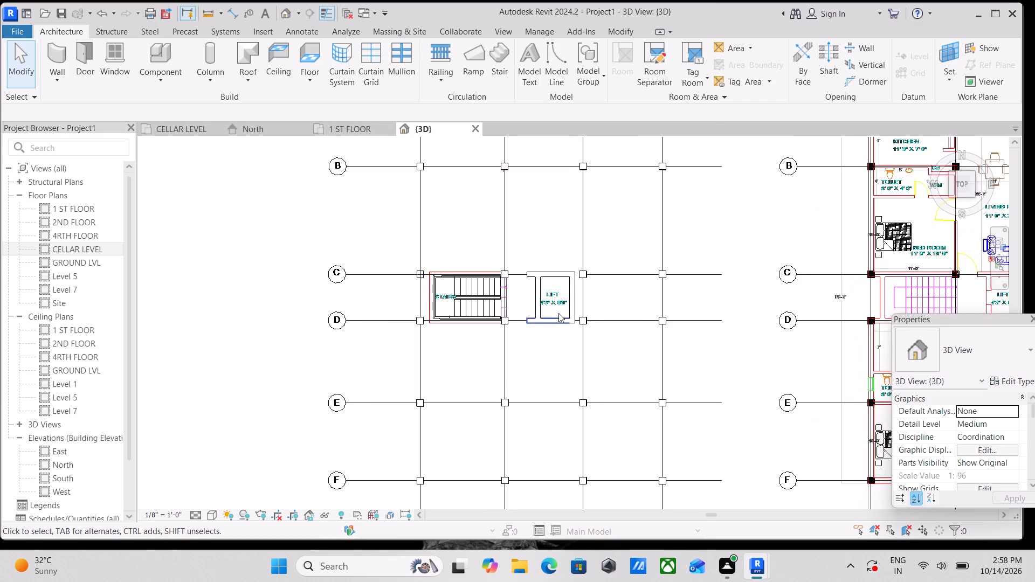
Inspect the lift walls beside the stair from above in the 3D view.
scroll(558, 313, up, 2)
scroll(604, 290, up, 1)
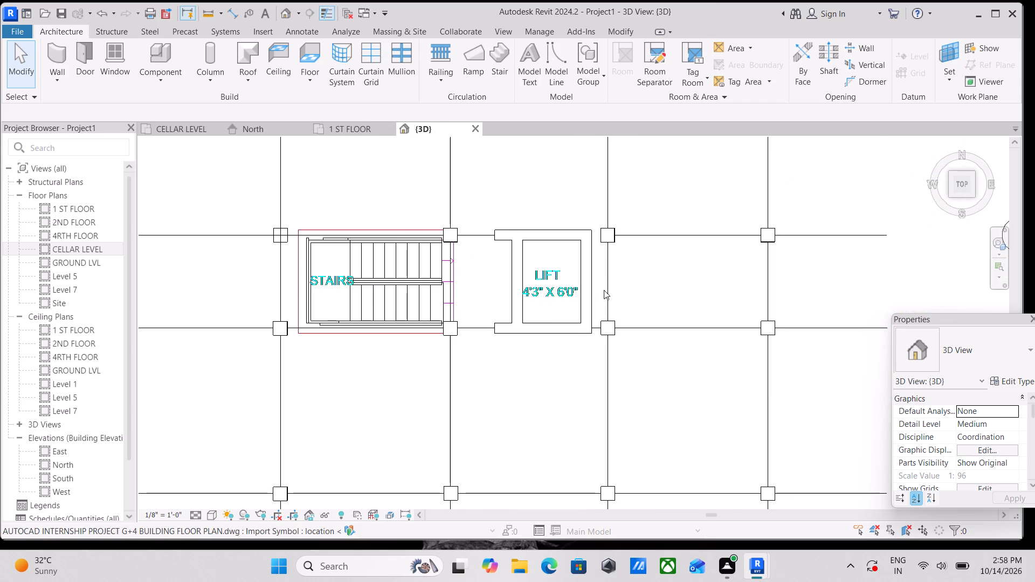
scroll(604, 290, up, 1)
scroll(652, 273, down, 3)
middle_drag(652, 273, 517, 355)
scroll(567, 349, down, 2)
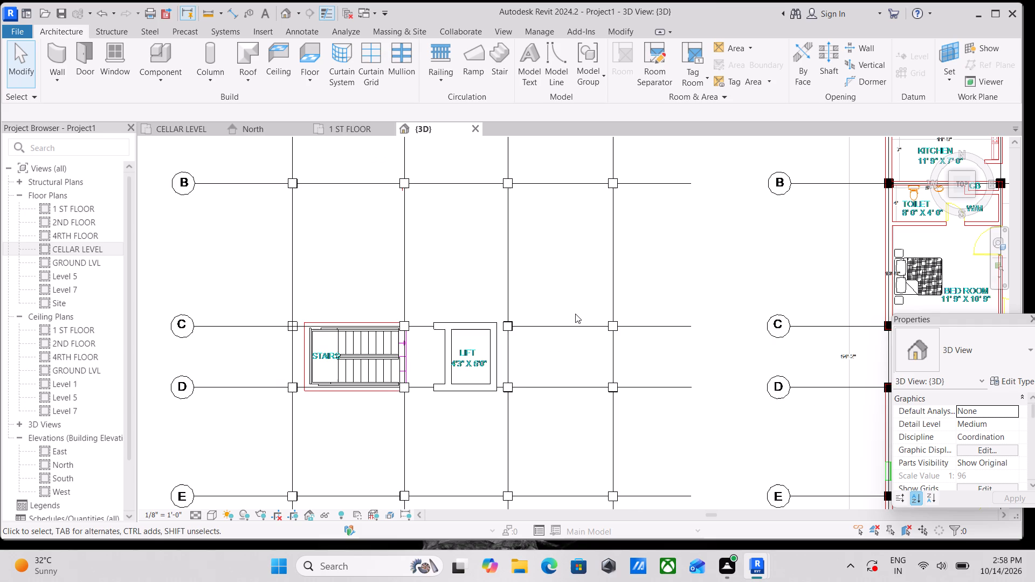
scroll(565, 322, down, 3)
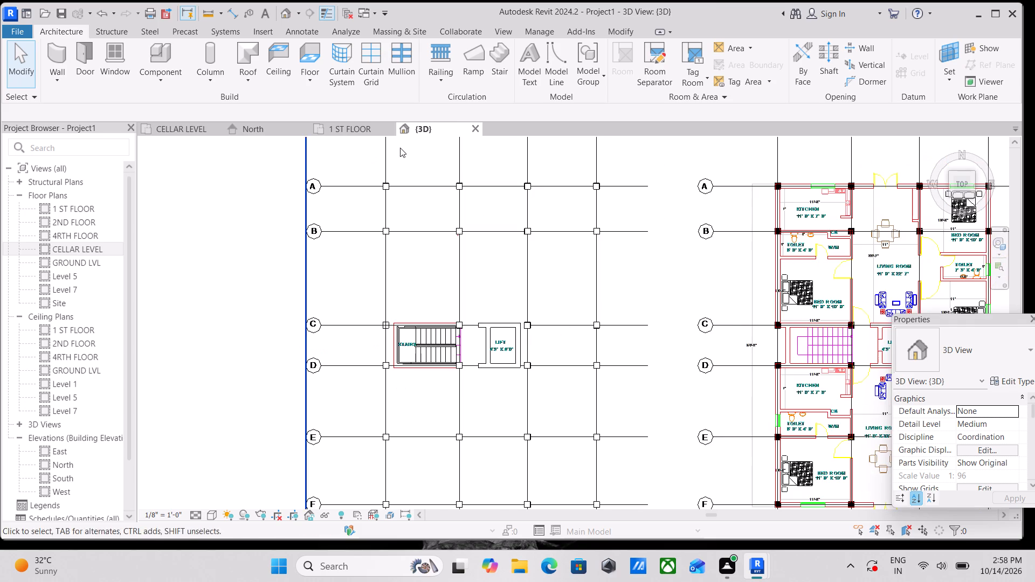
Examine the stair, lift walls and column grid against the linked drawing in the CELLAR LEVEL floor plan.
click(166, 129)
scroll(464, 321, up, 2)
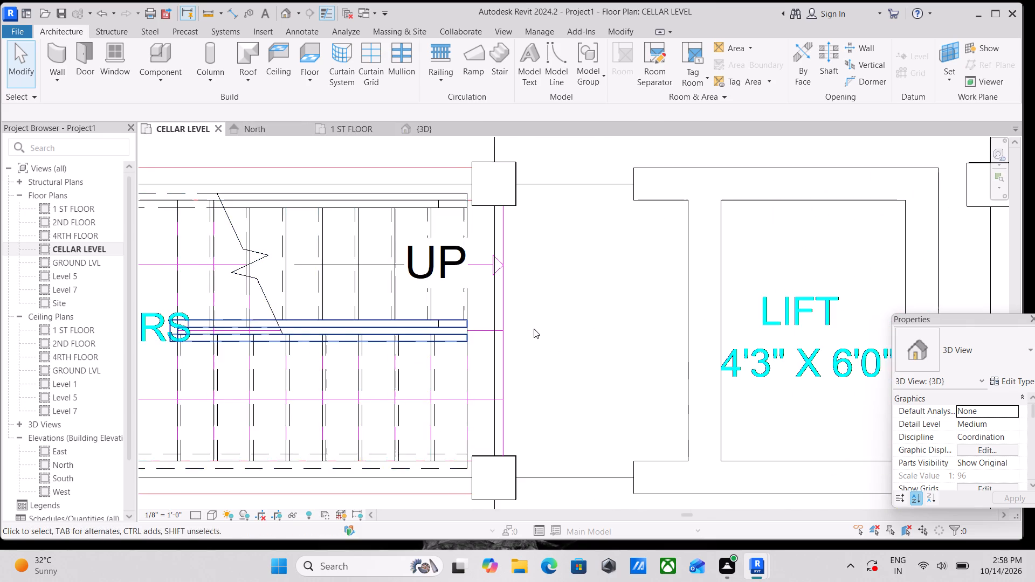
scroll(572, 323, down, 15)
scroll(518, 251, down, 1)
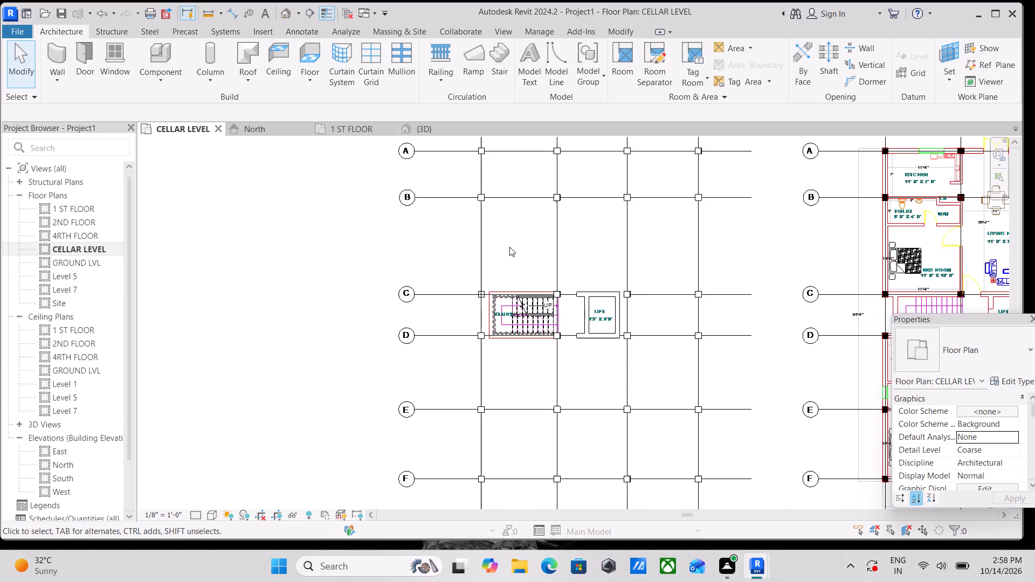
scroll(509, 247, down, 2)
middle_drag(509, 247, 489, 279)
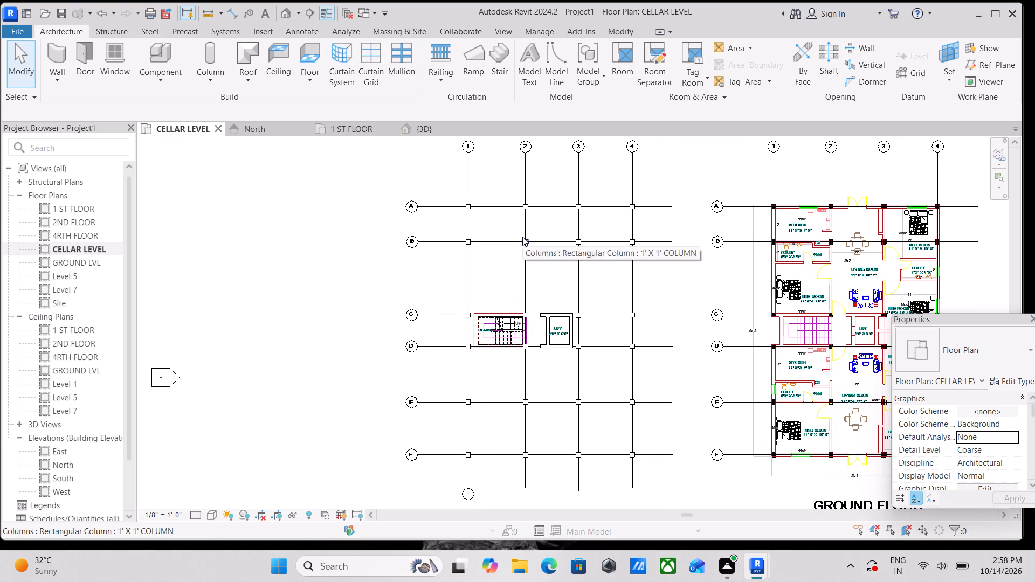
scroll(498, 272, up, 3)
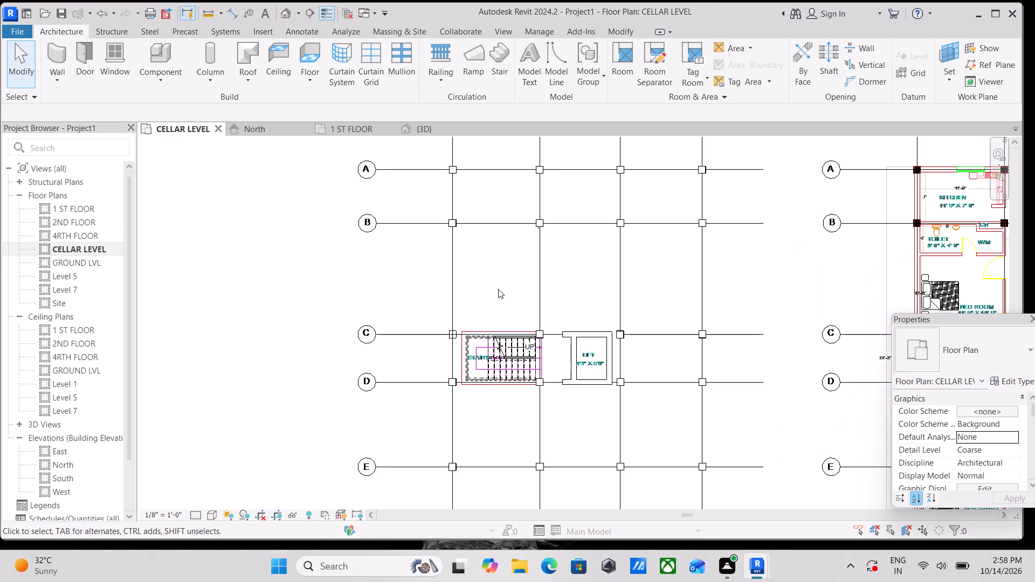
scroll(498, 289, up, 2)
scroll(498, 289, down, 4)
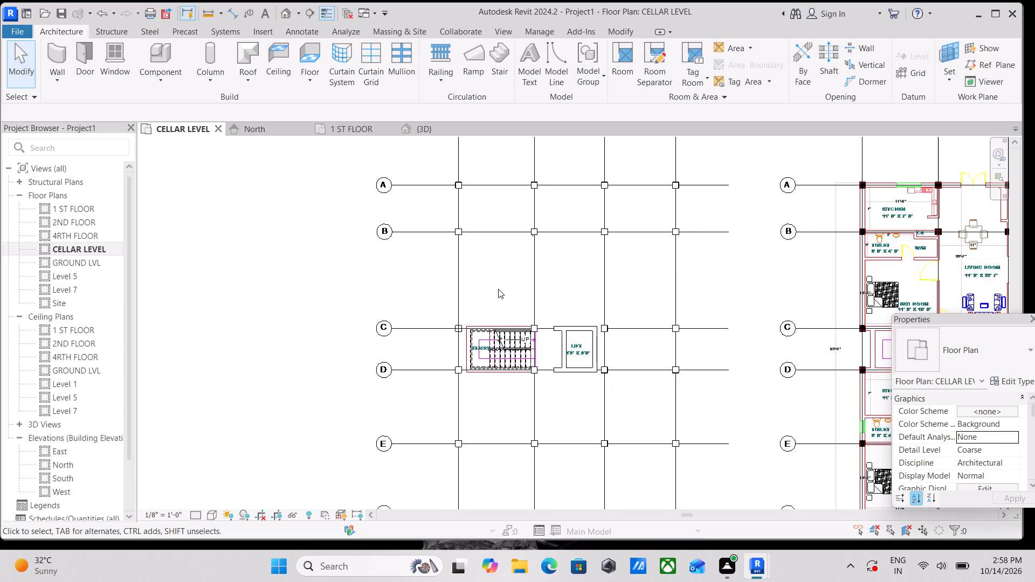
scroll(498, 289, up, 3)
scroll(498, 289, down, 2)
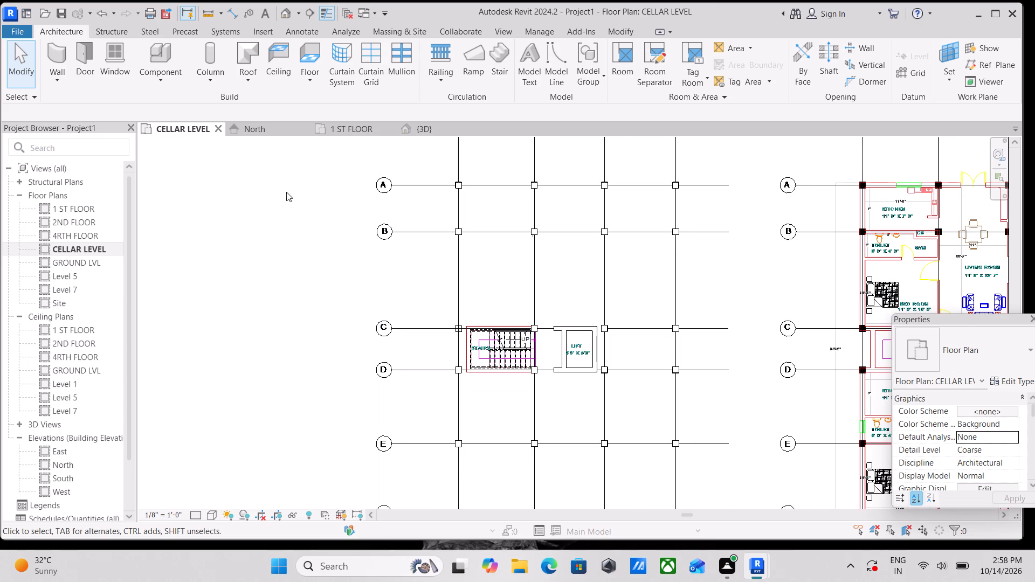
scroll(492, 285, up, 3)
scroll(492, 285, down, 9)
scroll(492, 285, up, 2)
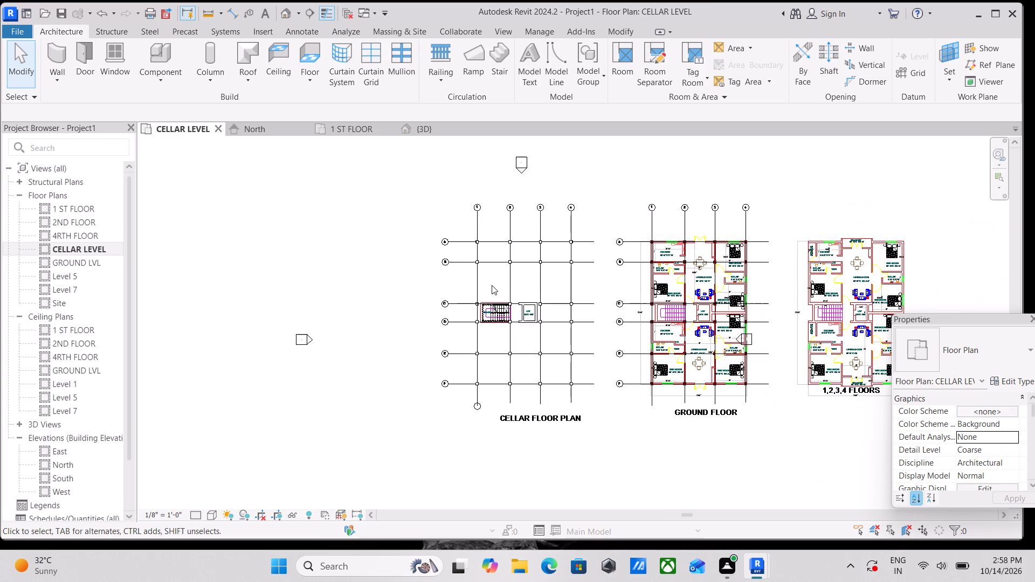
scroll(492, 285, up, 9)
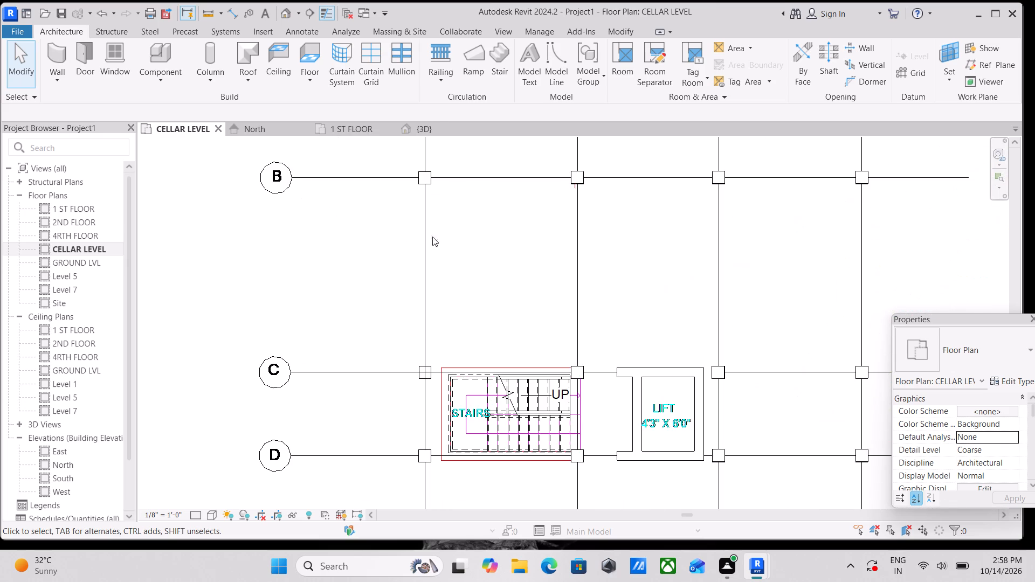
Orbit the 3D model to examine the cellar columns, stair and lift walls from the front and at an angle.
click(406, 130)
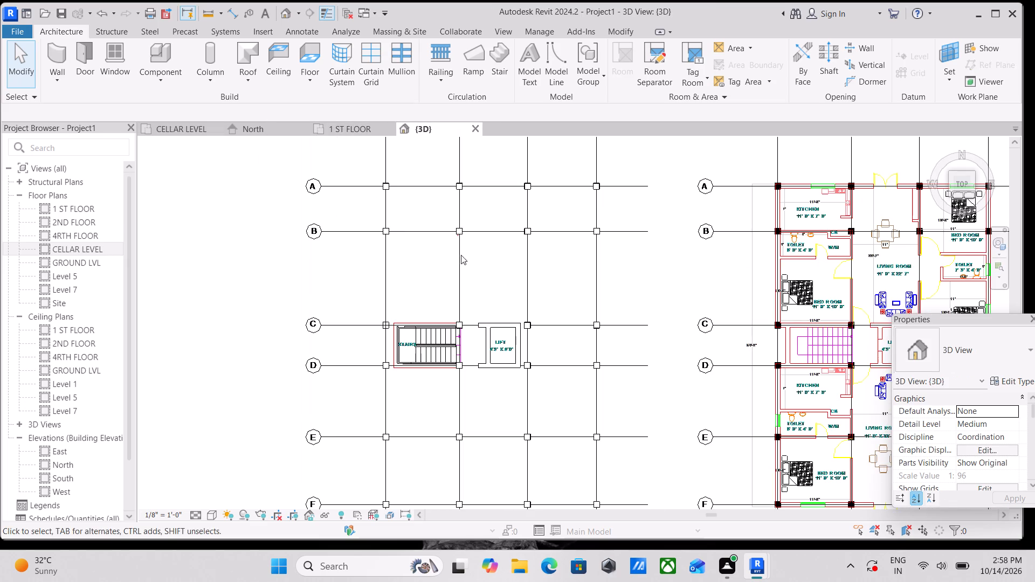
shift+middle_drag(519, 386, 542, 301)
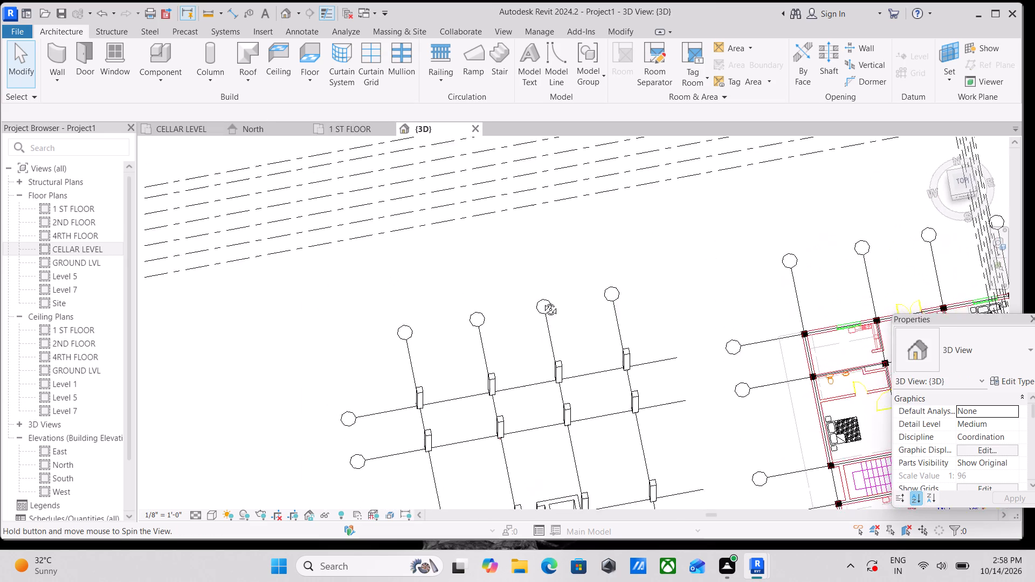
shift+middle_drag(542, 301, 546, 278)
middle_drag(603, 425, 598, 244)
shift+middle_drag(622, 401, 614, 374)
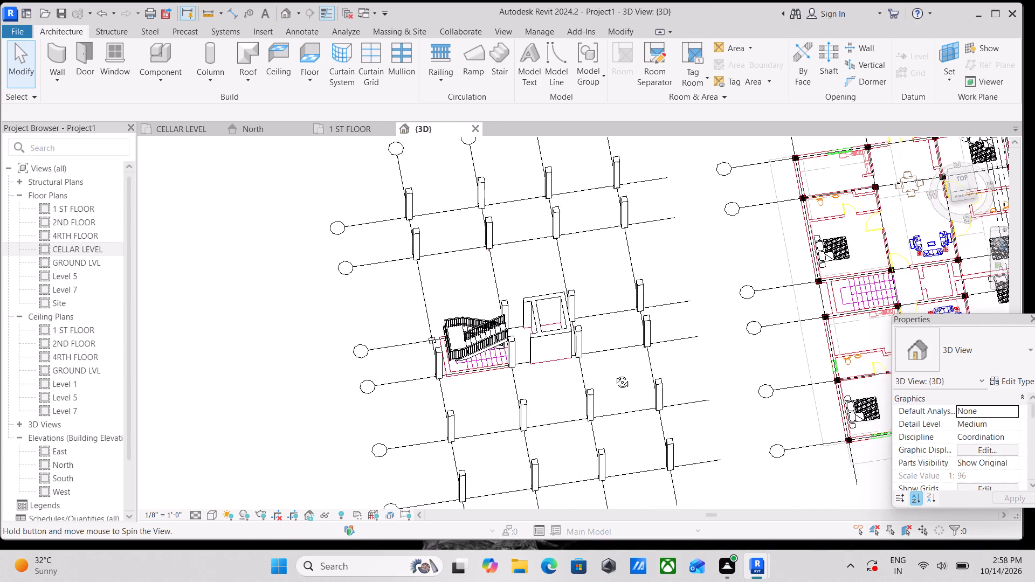
shift+middle_drag(614, 374, 610, 352)
shift+middle_drag(581, 404, 569, 352)
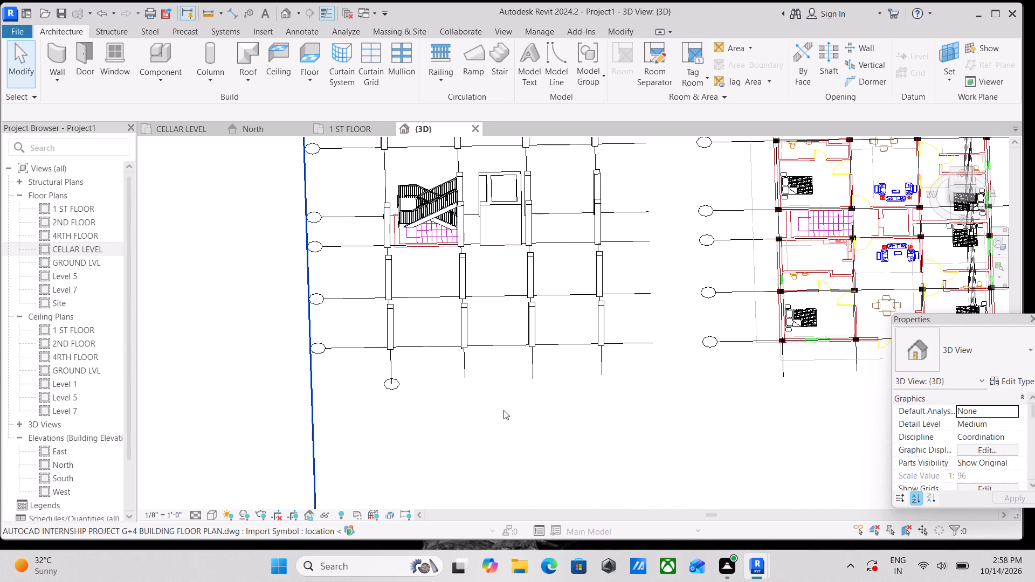
shift+middle_drag(504, 402, 507, 372)
shift+middle_drag(492, 397, 496, 377)
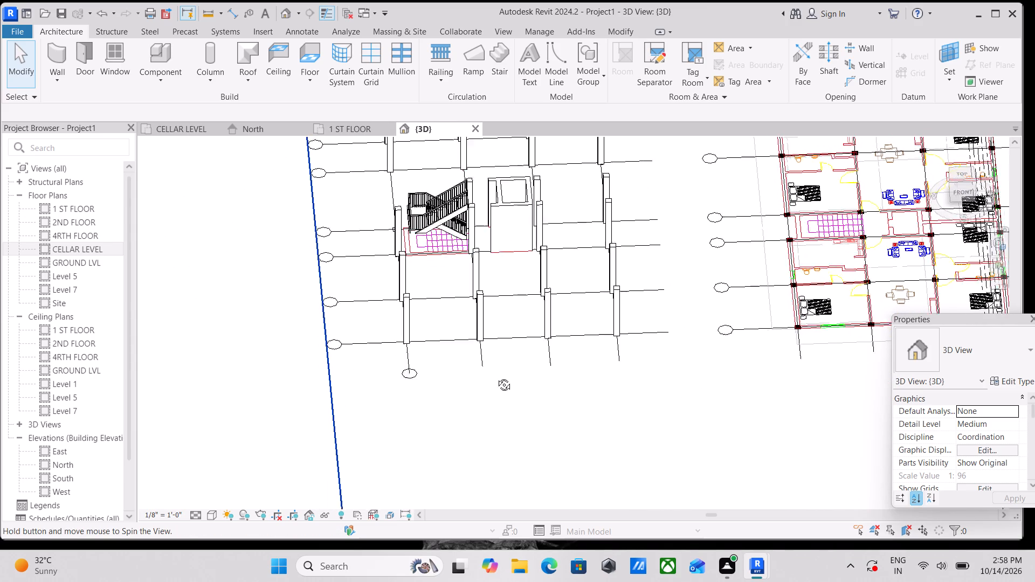
shift+middle_drag(496, 377, 538, 309)
shift+middle_drag(753, 397, 748, 395)
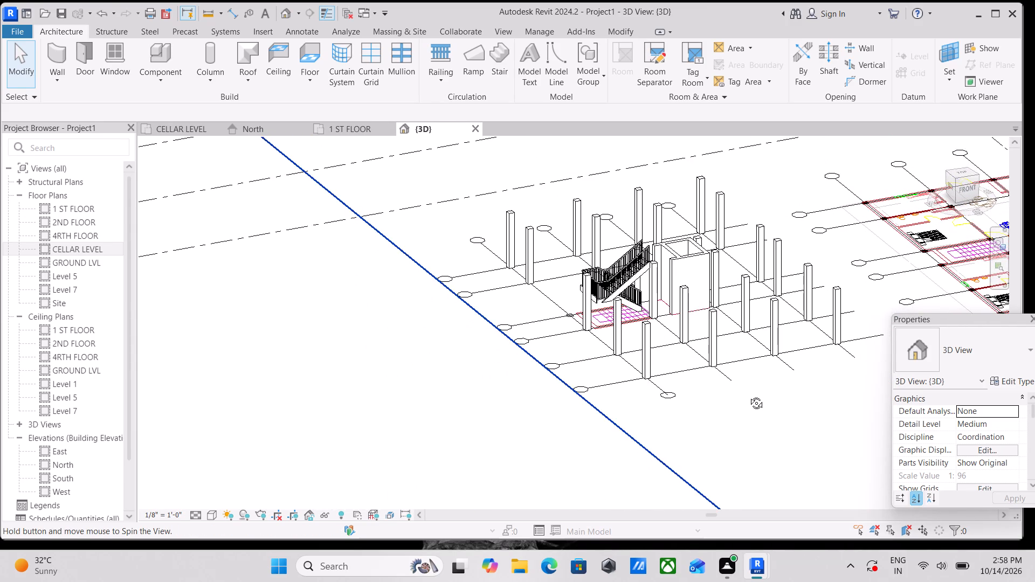
shift+middle_drag(748, 395, 713, 392)
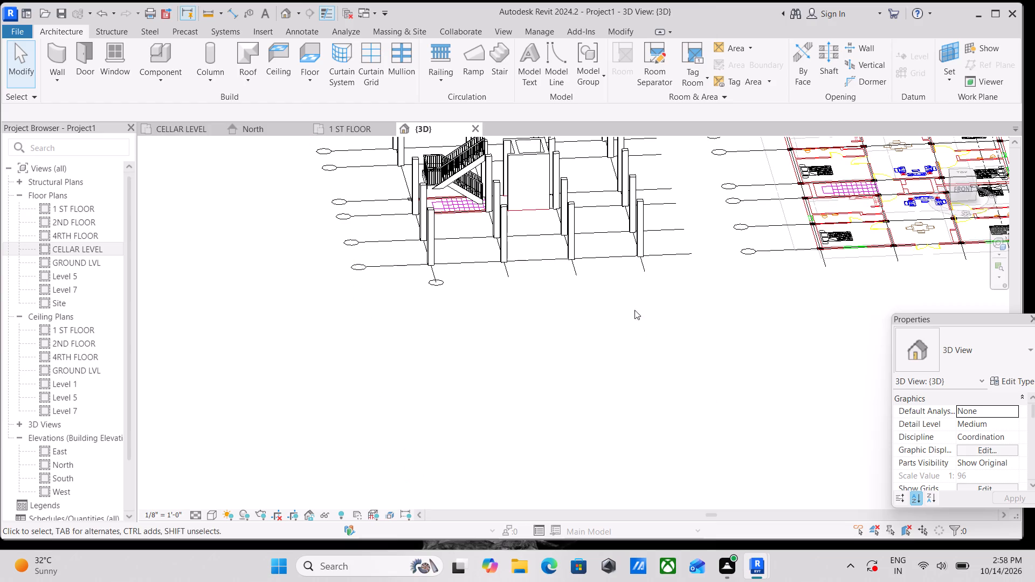
shift+middle_drag(634, 310, 632, 416)
shift+middle_drag(584, 352, 581, 420)
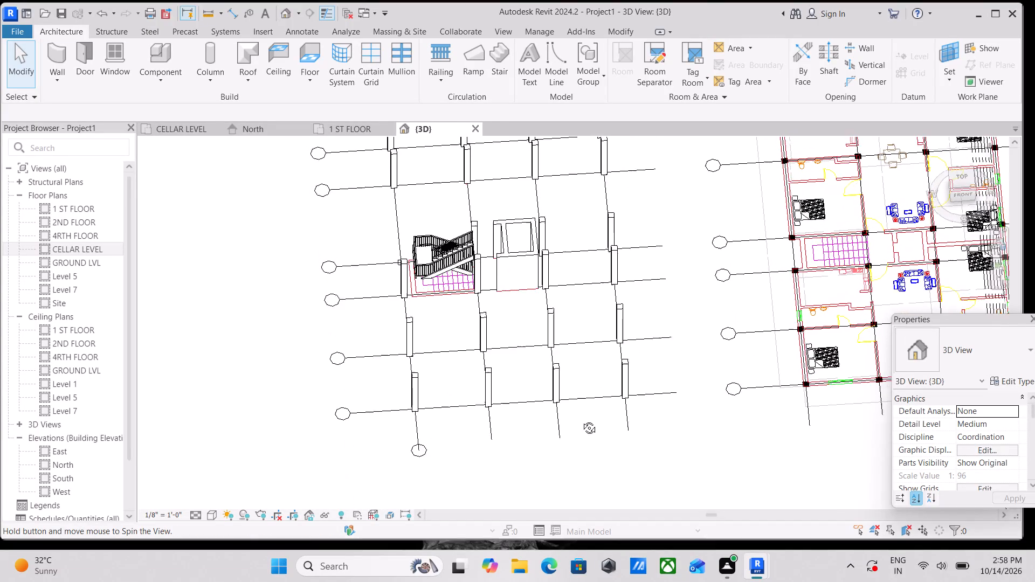
shift+middle_drag(581, 420, 579, 428)
Open the GROUND LVL floor plan and bring the whole layout into view.
click(206, 129)
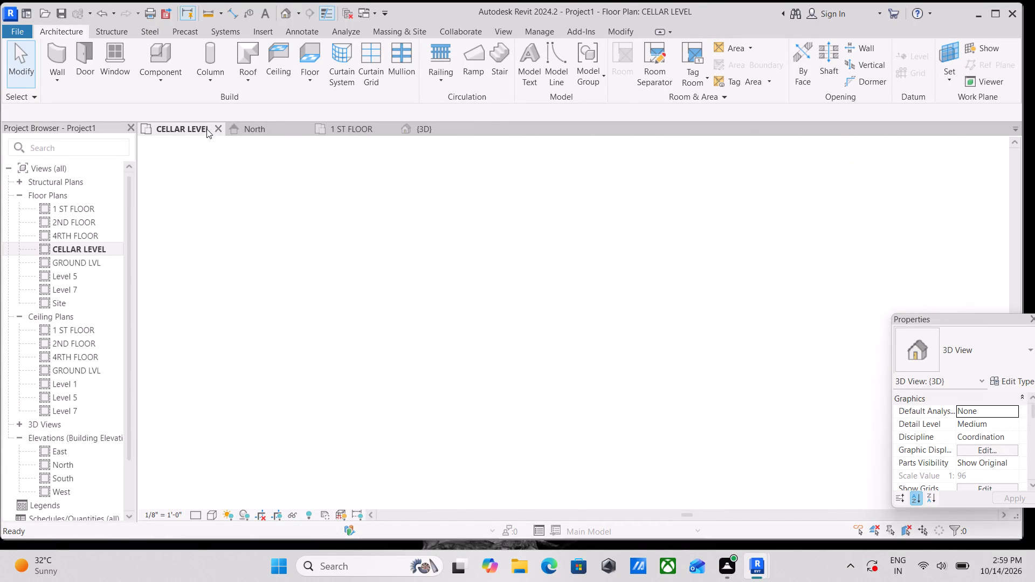
scroll(375, 270, down, 2)
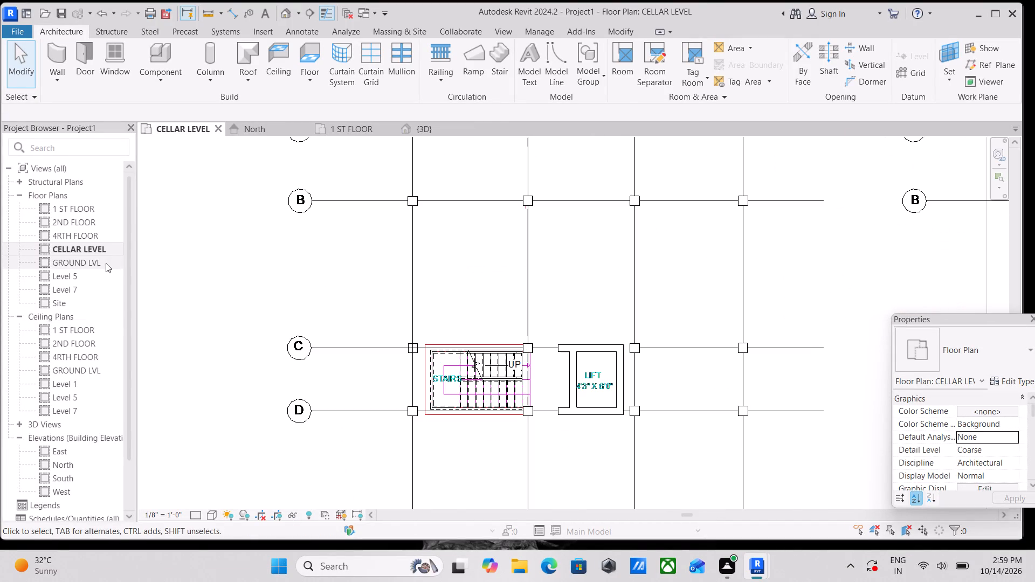
double_click(77, 260)
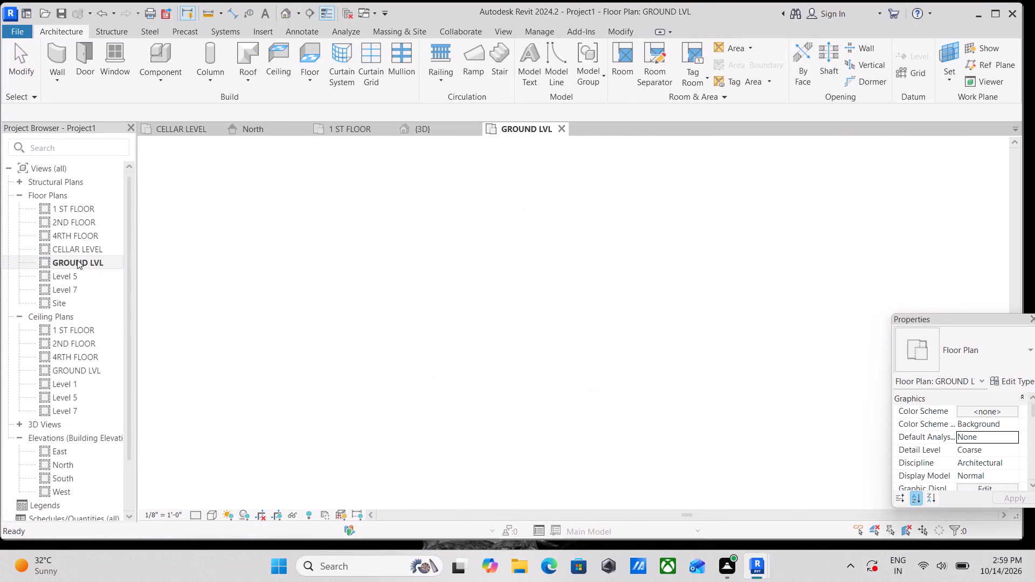
scroll(536, 375, up, 3)
scroll(575, 366, down, 3)
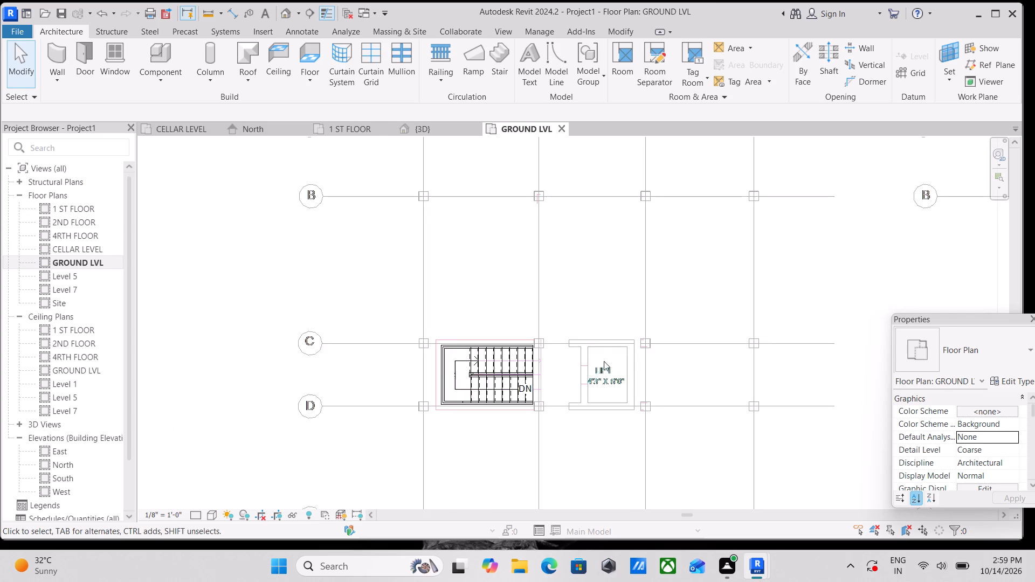
scroll(613, 360, down, 2)
middle_click(613, 359)
scroll(611, 358, down, 6)
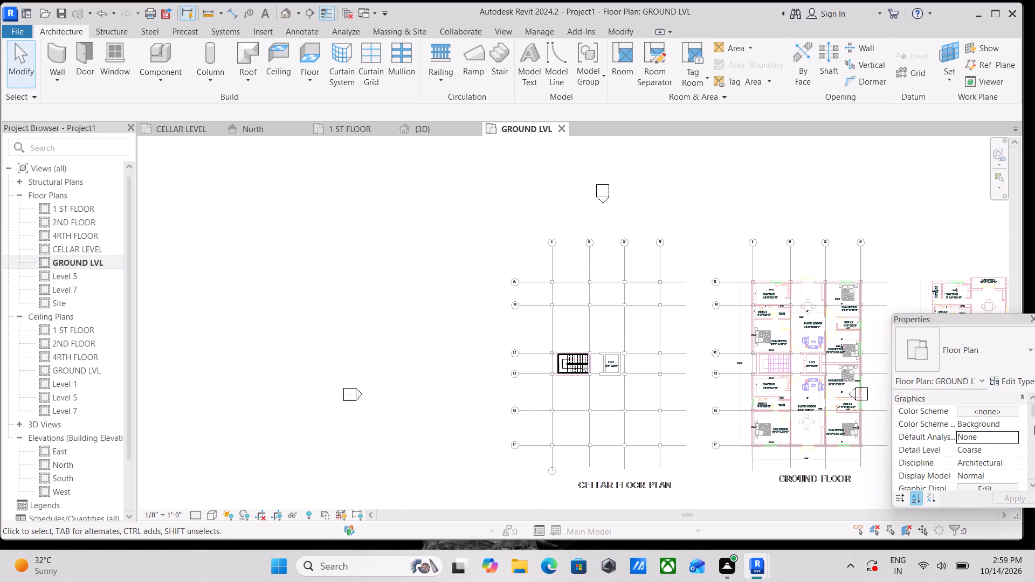
Set the GROUND LVL plan's underlay base level to None.
scroll(1004, 482, down, 2)
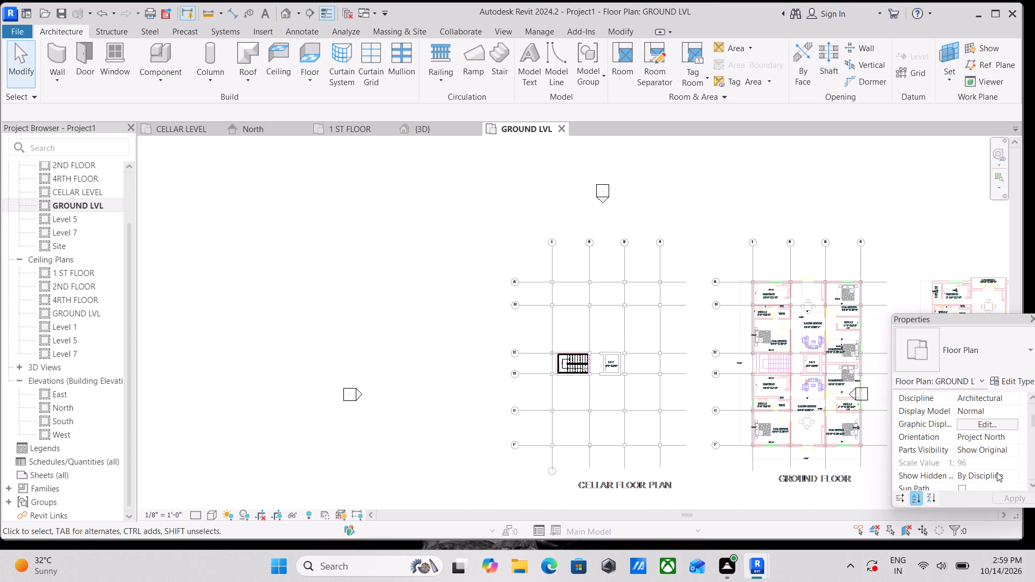
scroll(984, 489, down, 1)
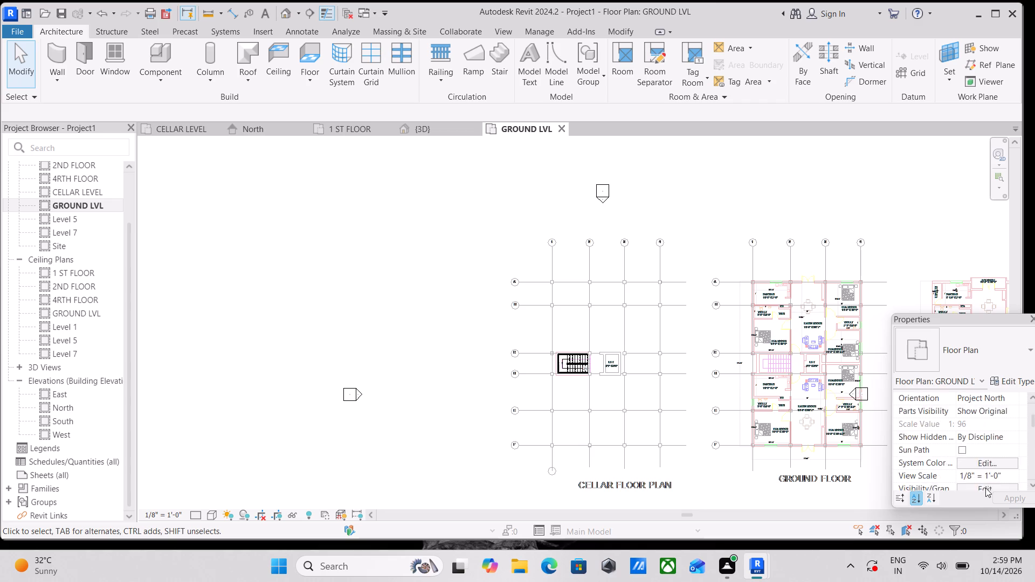
scroll(985, 488, down, 2)
click(1020, 447)
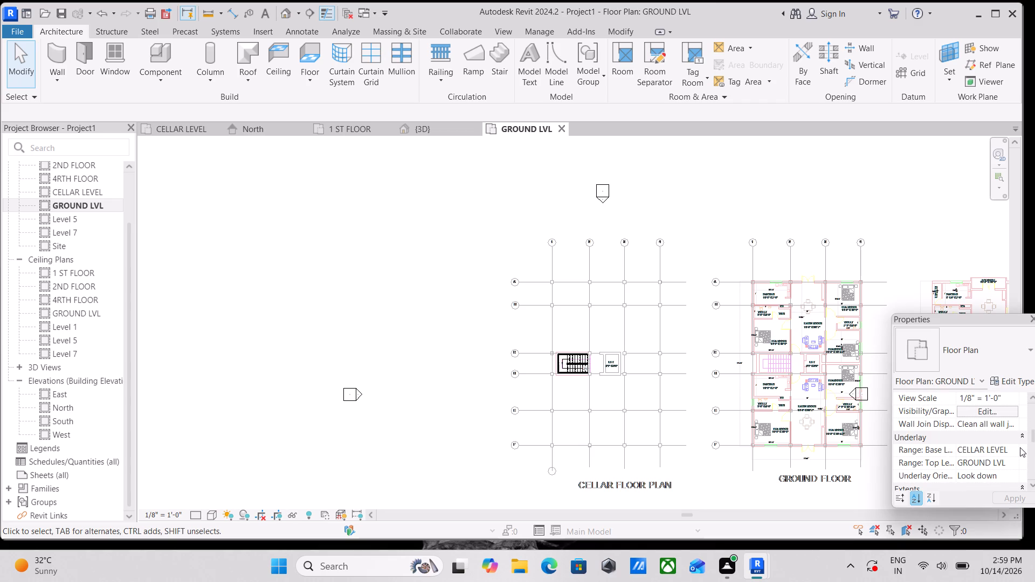
click(1019, 448)
click(1001, 451)
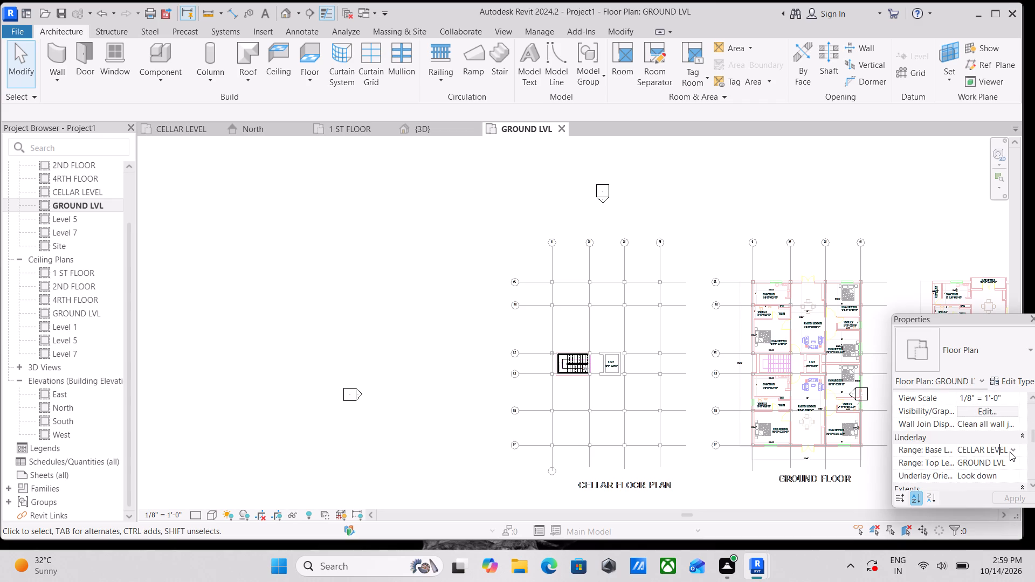
click(1012, 451)
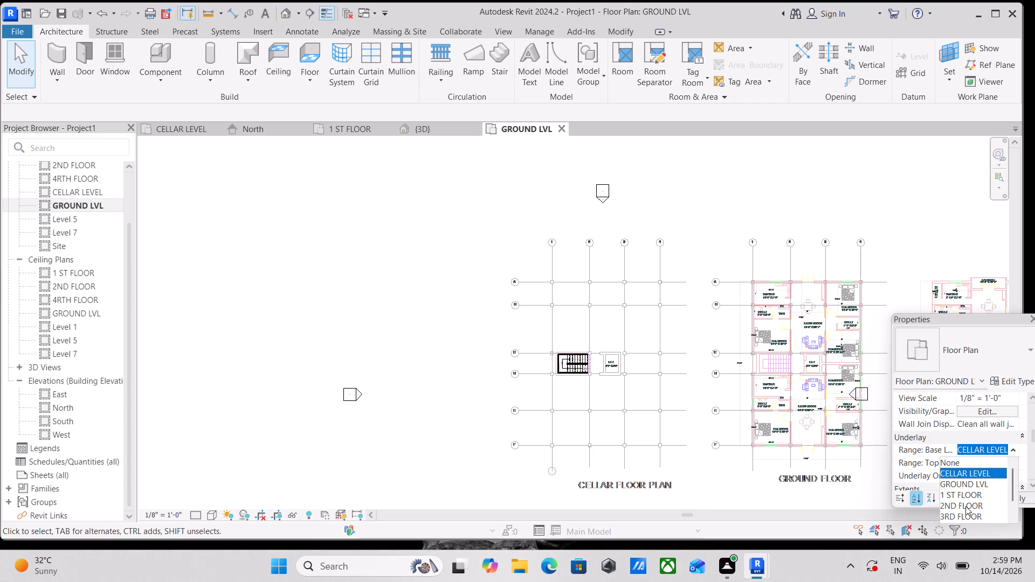
scroll(964, 507, down, 2)
scroll(964, 483, up, 1)
scroll(964, 483, down, 2)
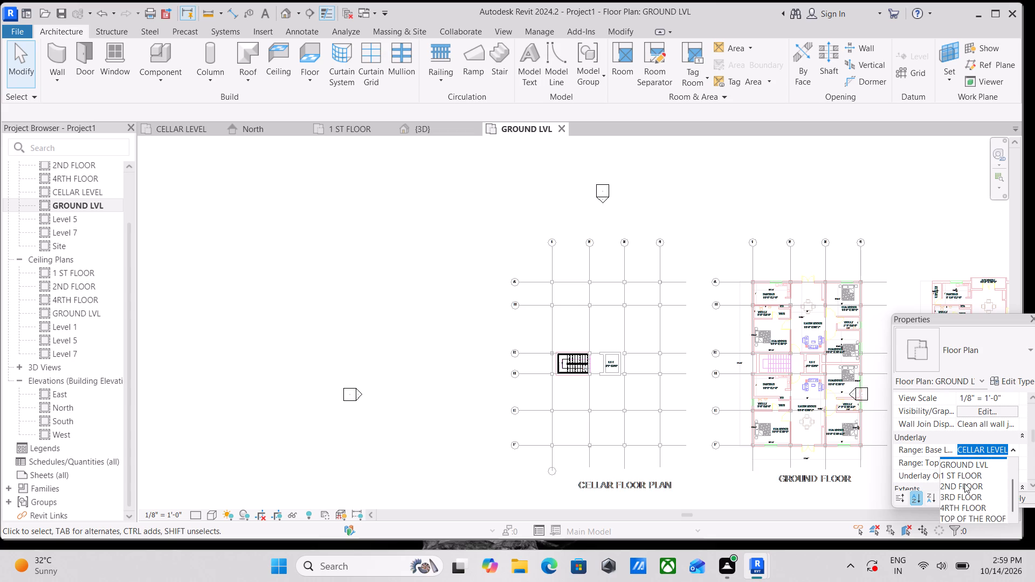
scroll(964, 483, up, 6)
click(954, 462)
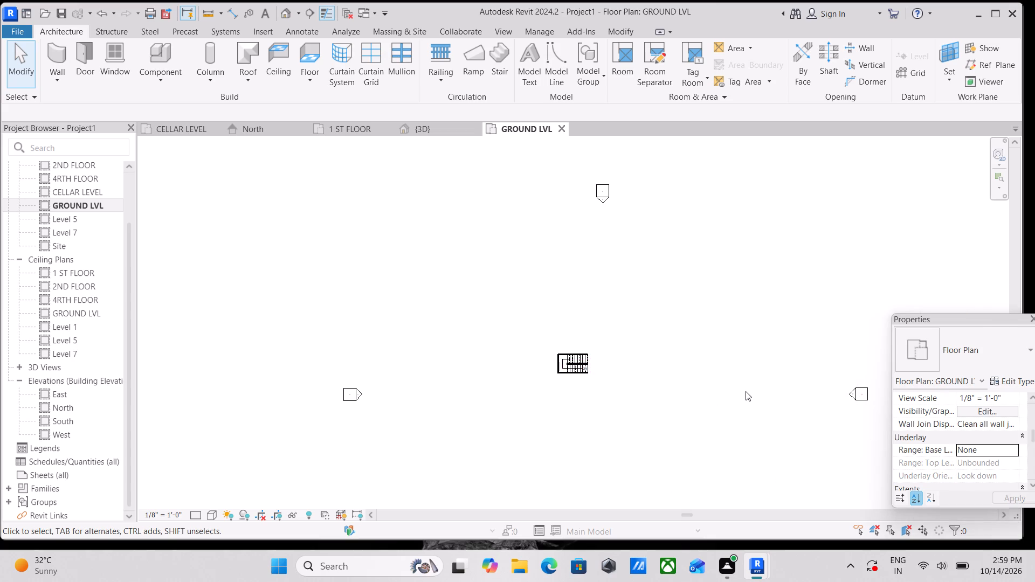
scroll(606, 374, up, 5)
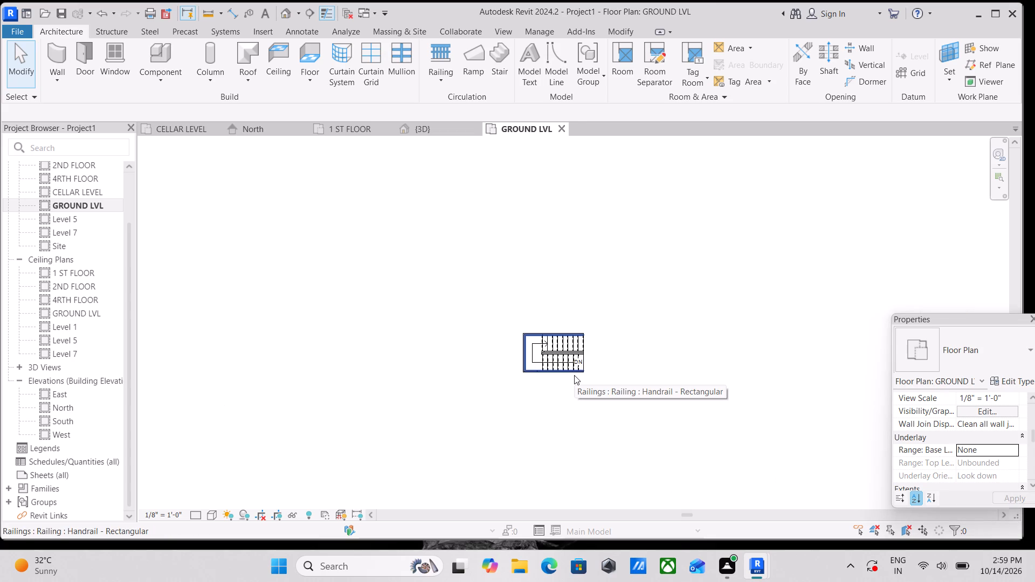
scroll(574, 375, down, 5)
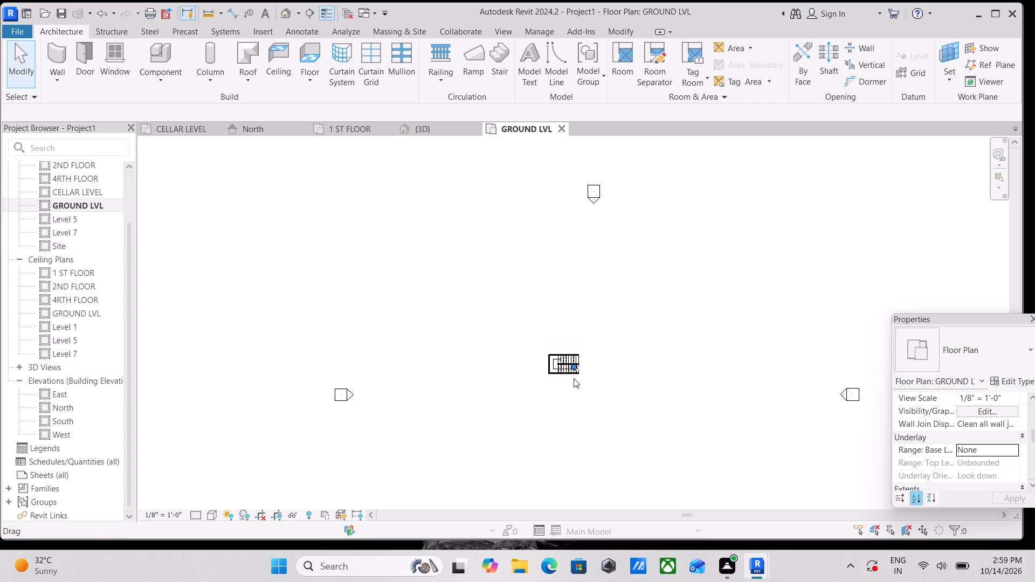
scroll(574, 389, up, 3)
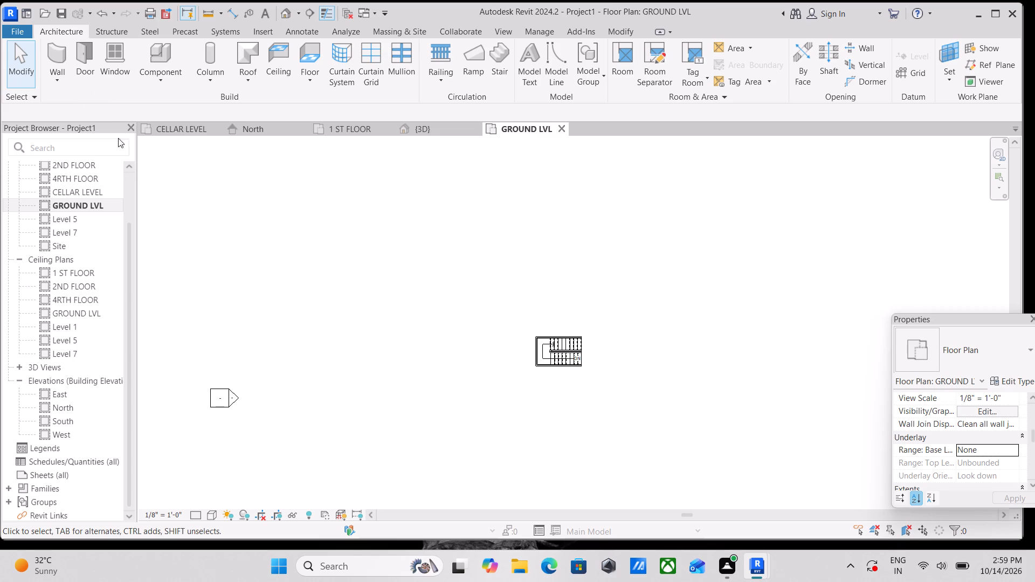
Set the GROUND LVL plan's underlay base level to CELLAR LEVEL.
scroll(219, 234, down, 2)
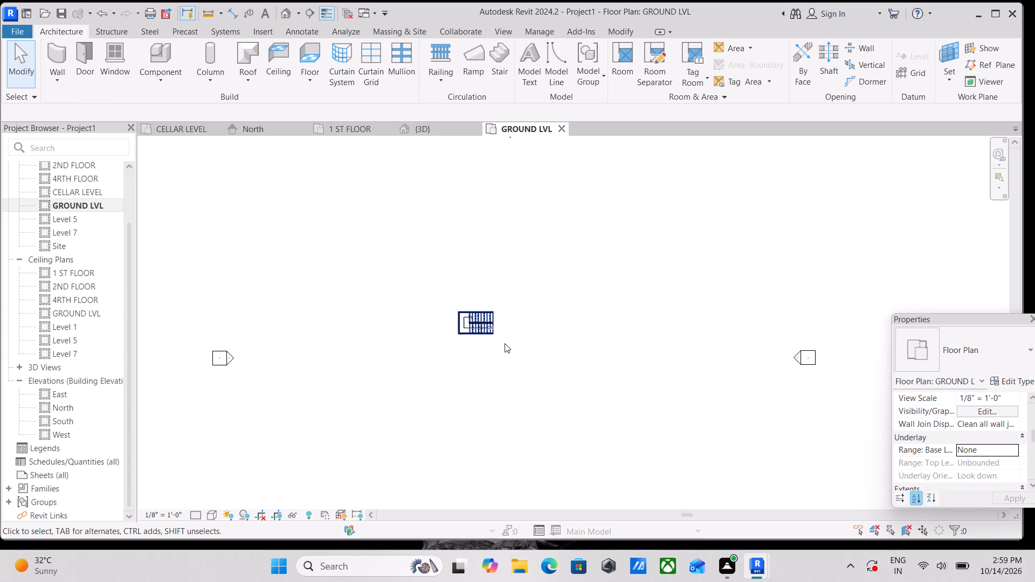
click(1014, 446)
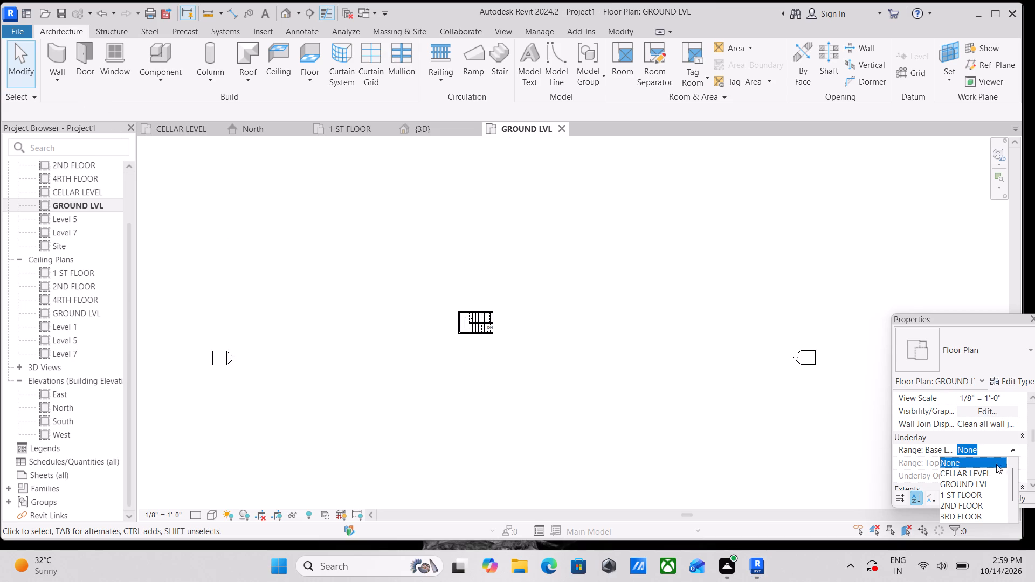
click(977, 473)
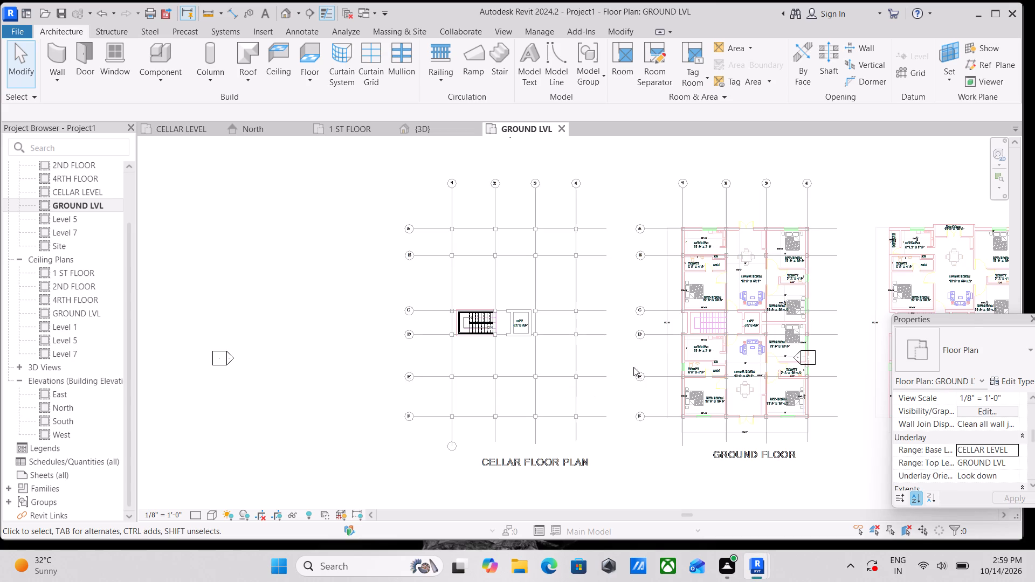
scroll(668, 362, down, 1)
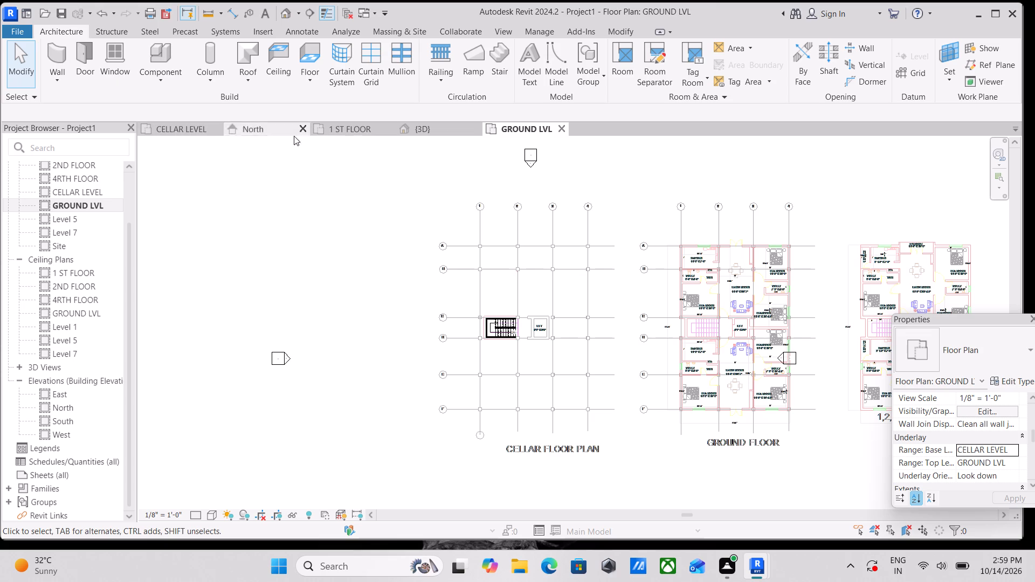
Inspect the CELLAR LEVEL line and its relation to the columns and stair in the North elevation.
click(268, 133)
scroll(345, 317, up, 3)
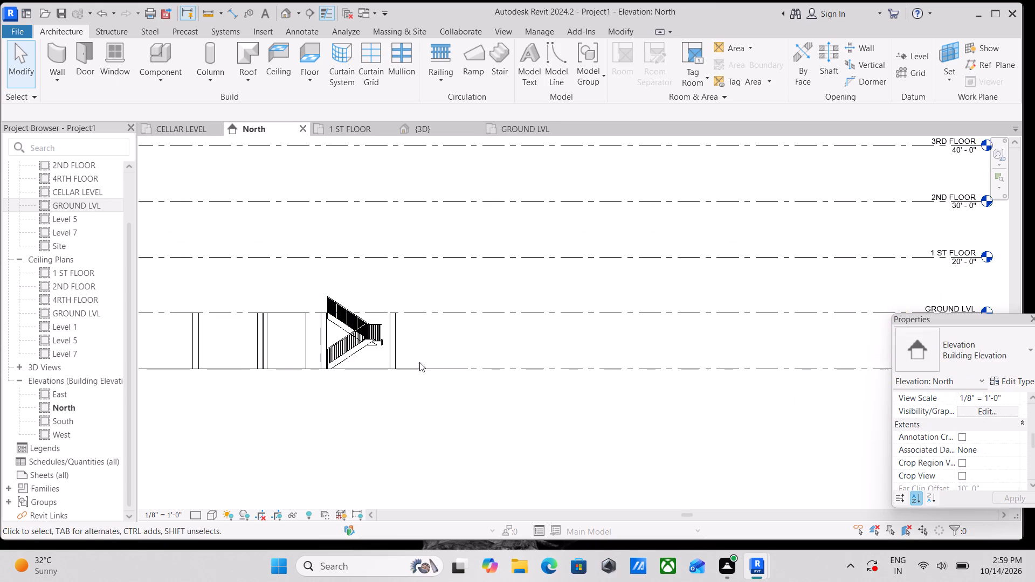
click(429, 369)
scroll(429, 369, down, 6)
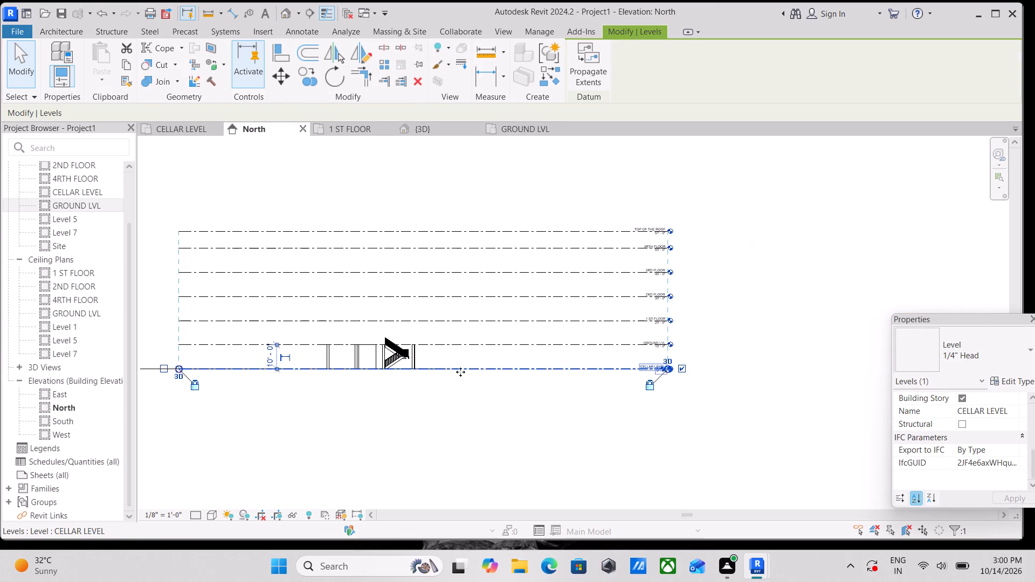
scroll(275, 367, up, 3)
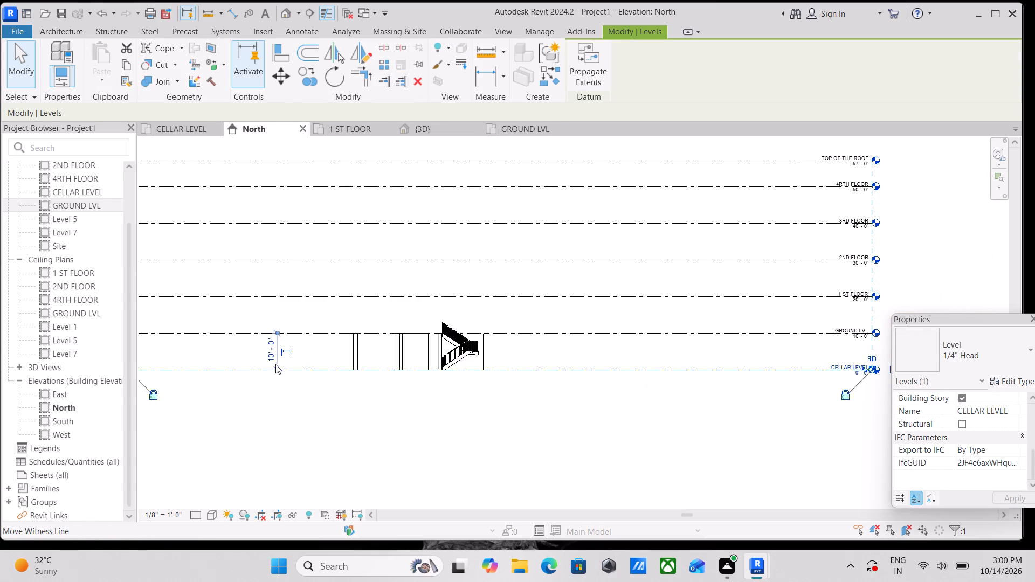
Unpin the imported AutoCAD floor plan drawing in the 3D view.
click(429, 128)
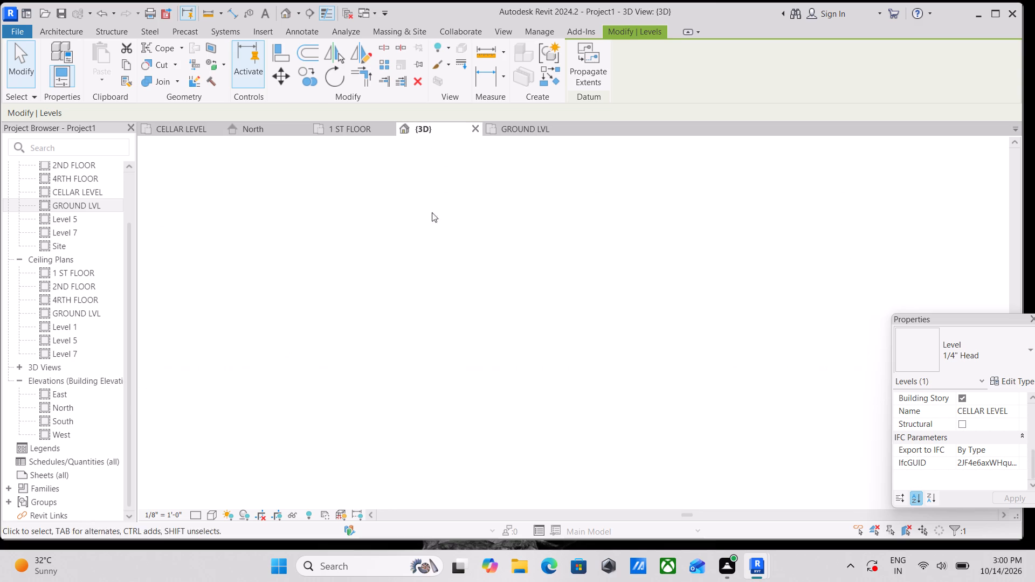
scroll(468, 304, down, 6)
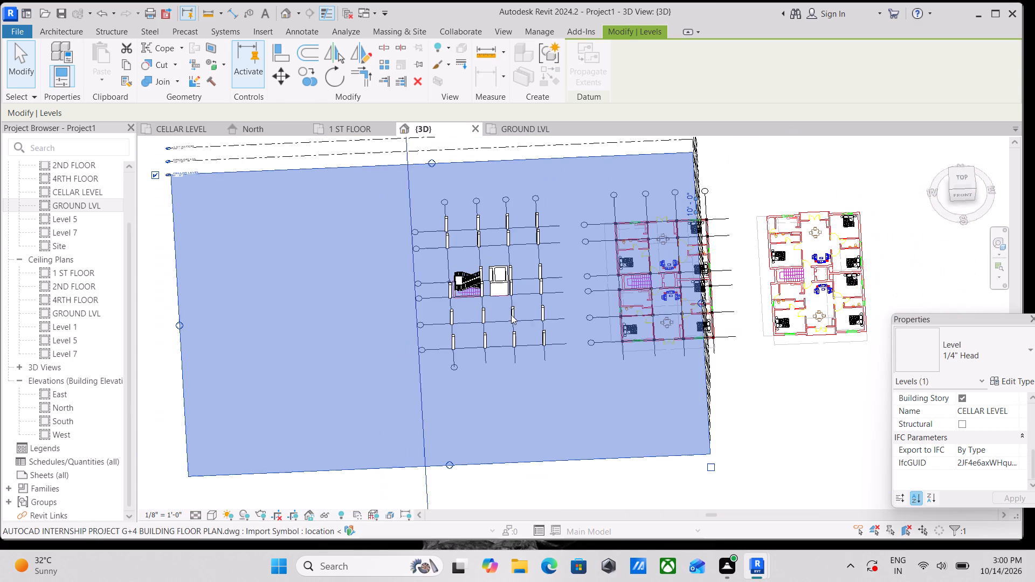
key(Escape)
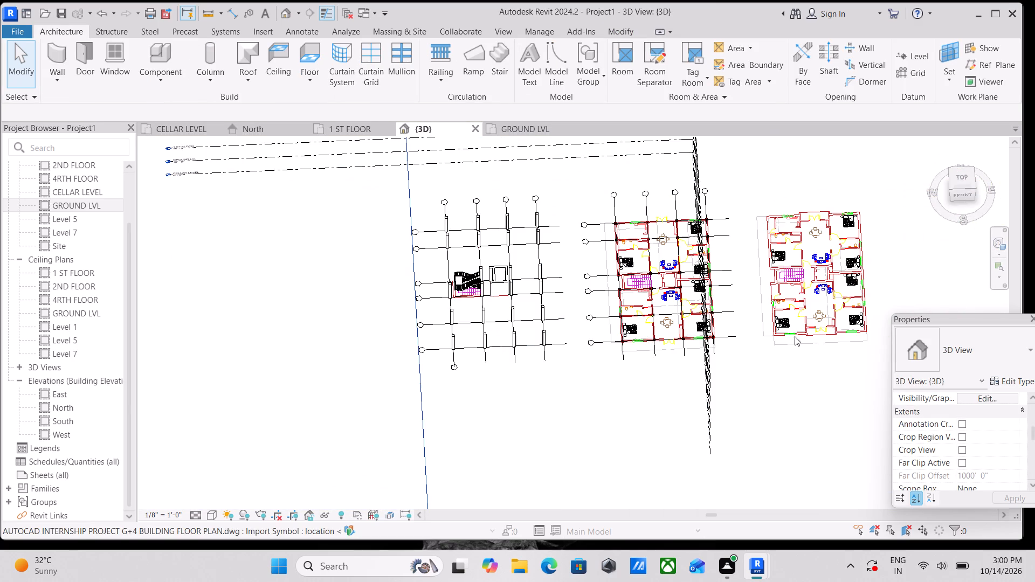
click(823, 337)
scroll(821, 338, down, 1)
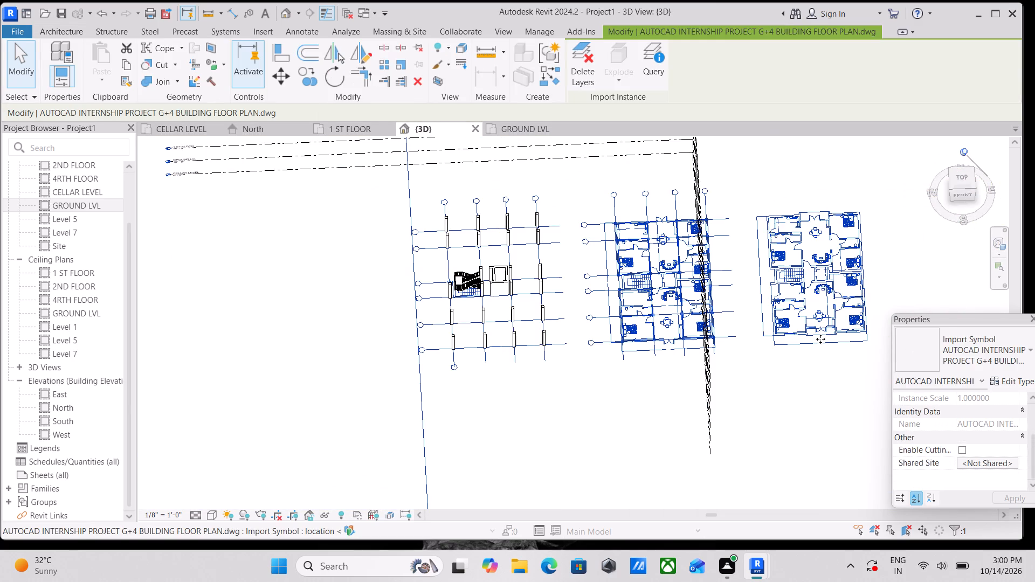
middle_drag(830, 262, 688, 296)
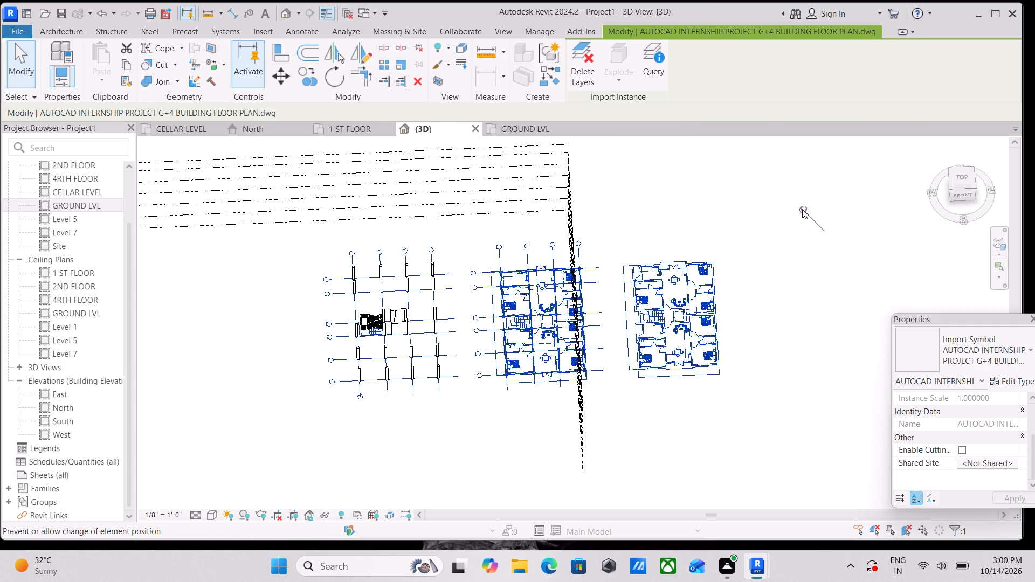
click(802, 209)
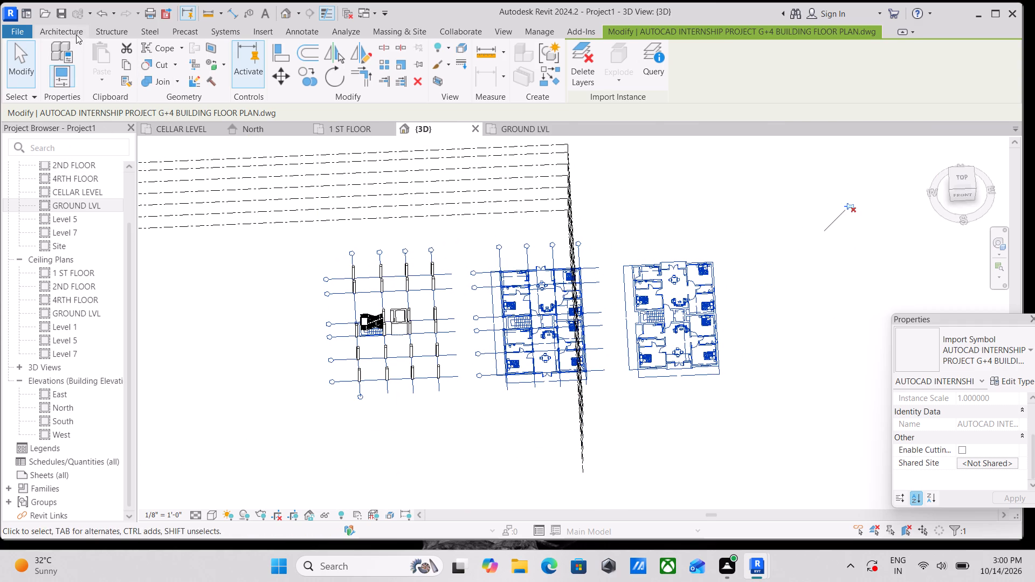
Copy the AutoCAD floor plan drawing and paste it aligned to the GROUND LVL level.
click(125, 66)
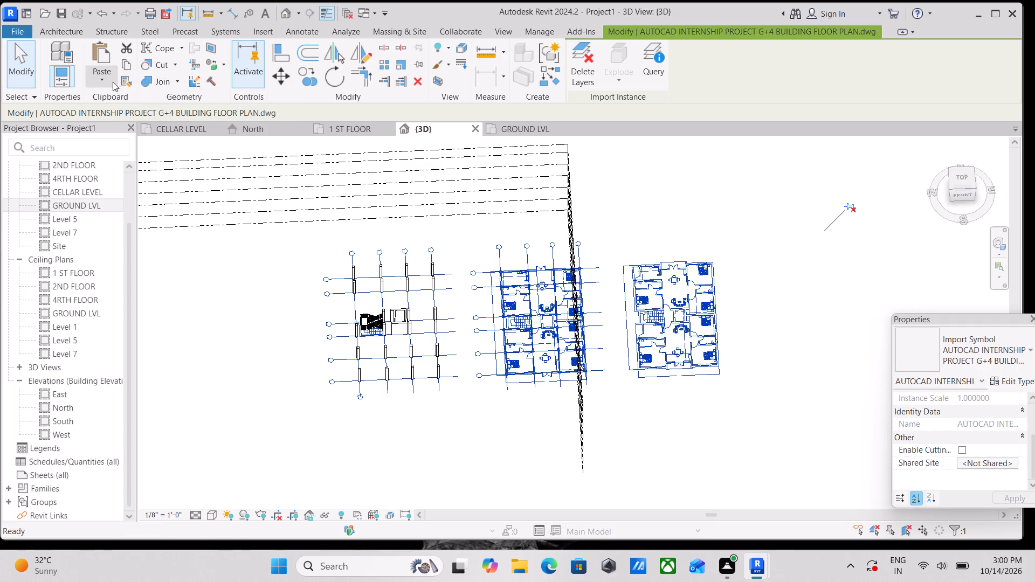
click(103, 80)
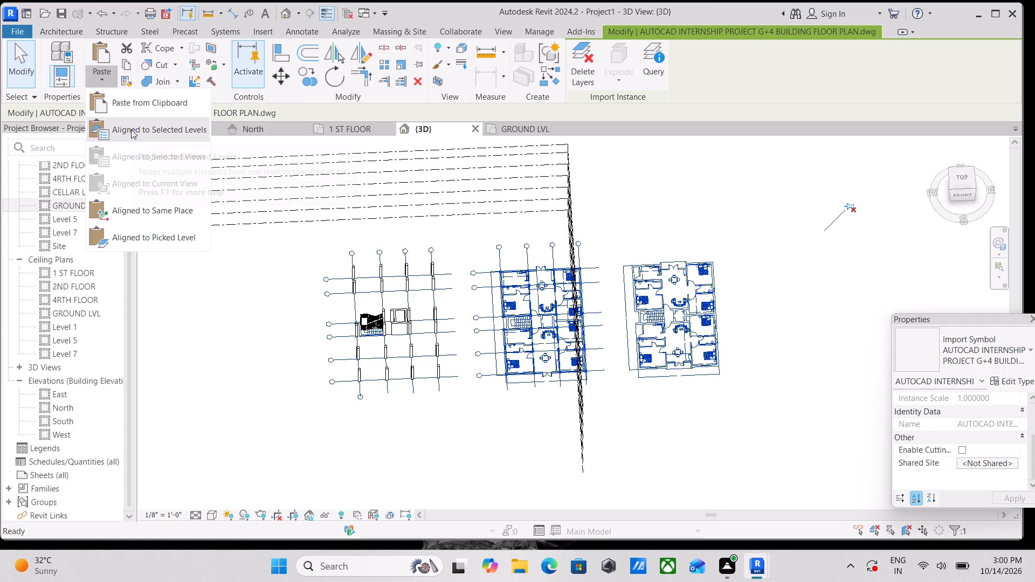
click(131, 129)
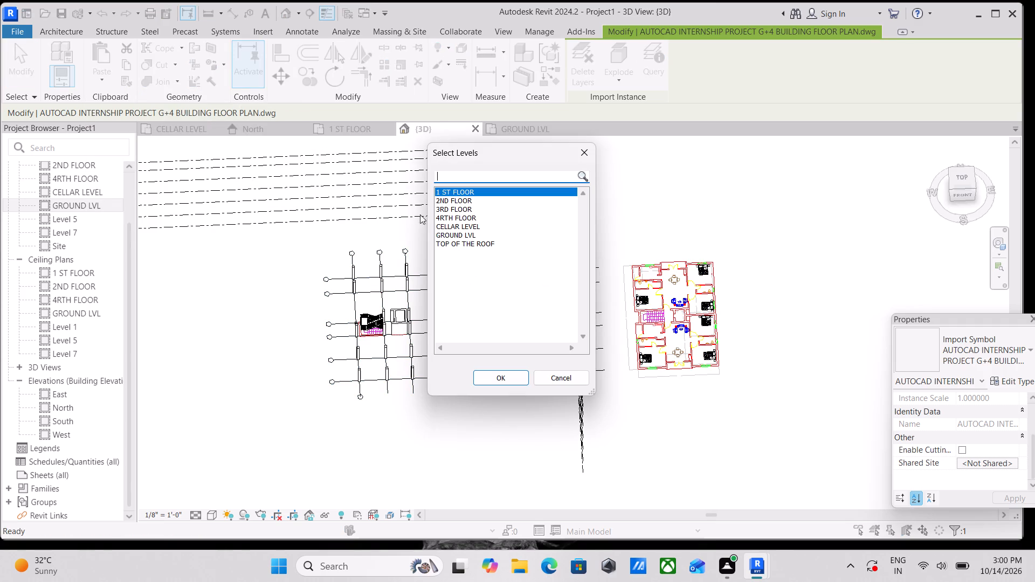
click(453, 235)
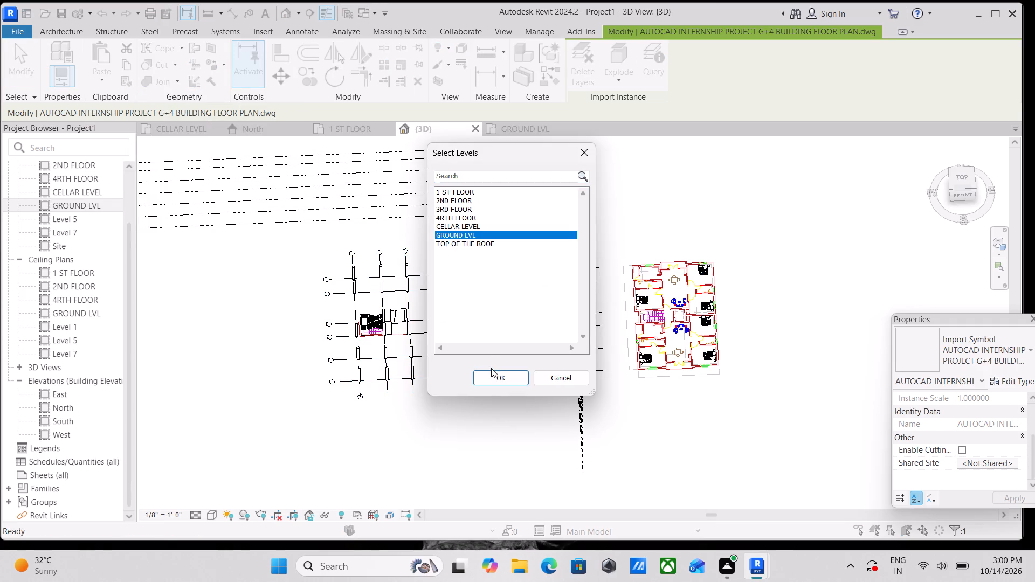
click(491, 380)
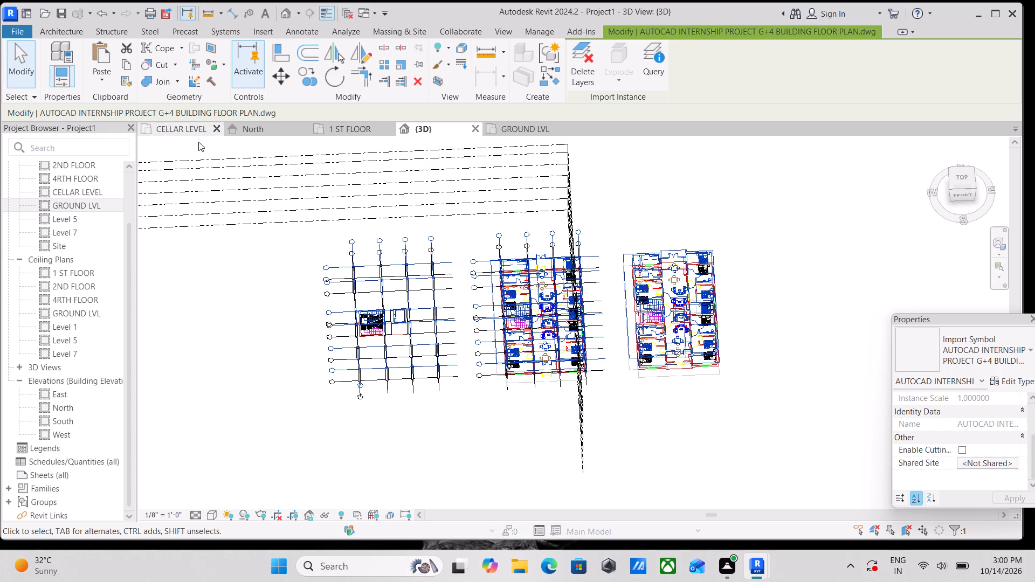
Examine the pasted drawing against the stair, lift and column grid in the GROUND LVL floor plan.
click(73, 205)
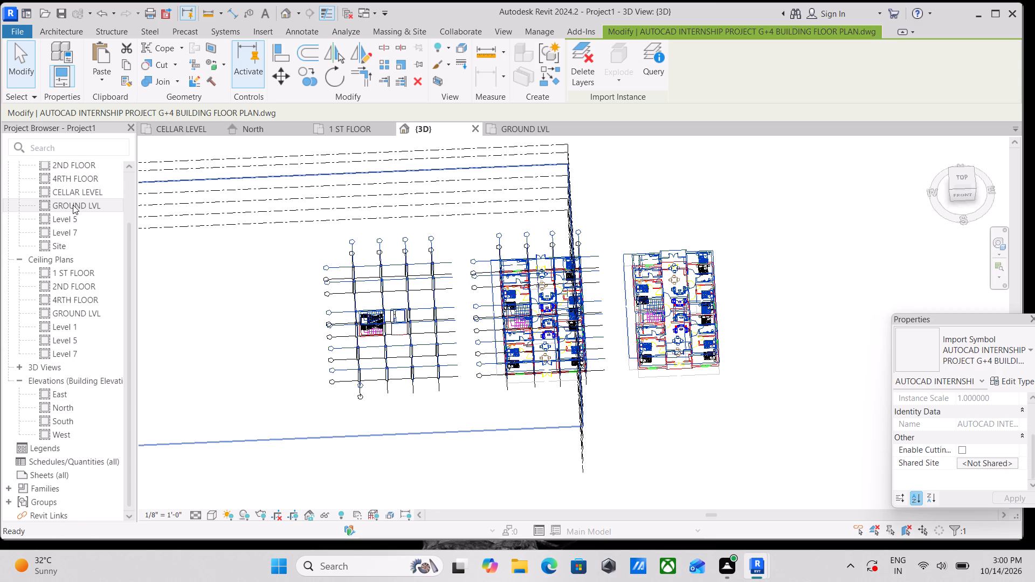
click(529, 134)
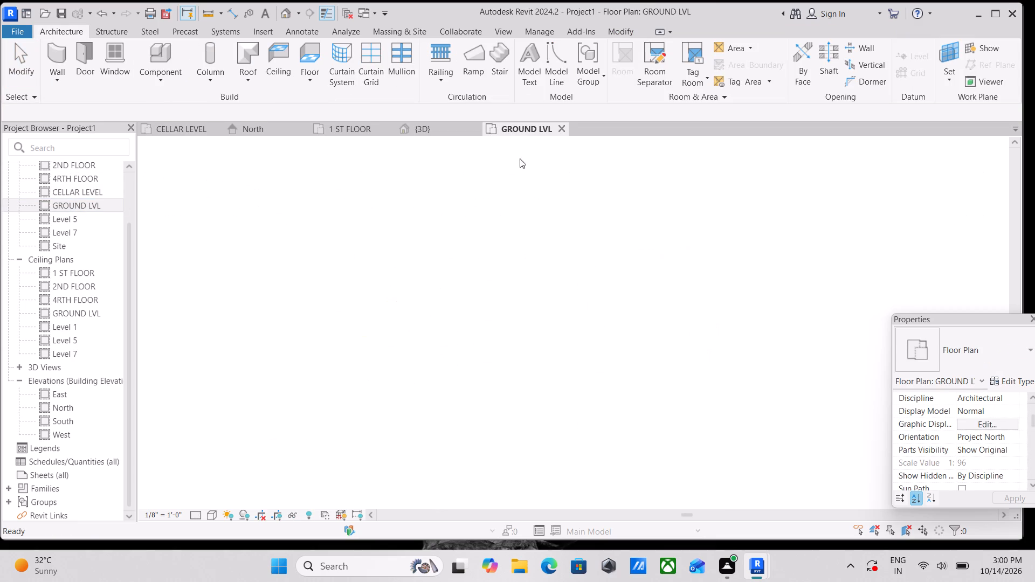
scroll(501, 277, down, 5)
scroll(525, 279, up, 2)
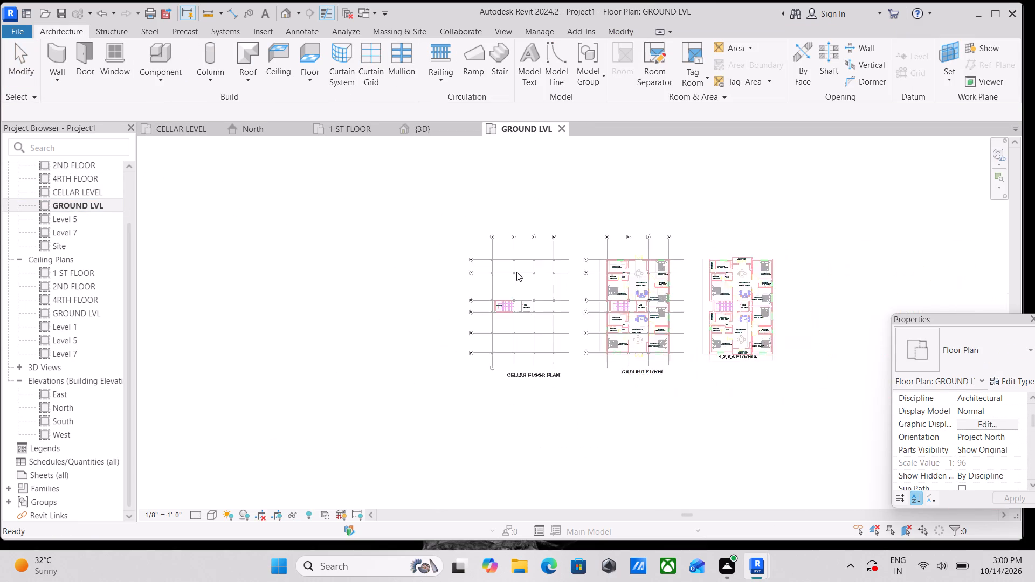
scroll(516, 272, up, 3)
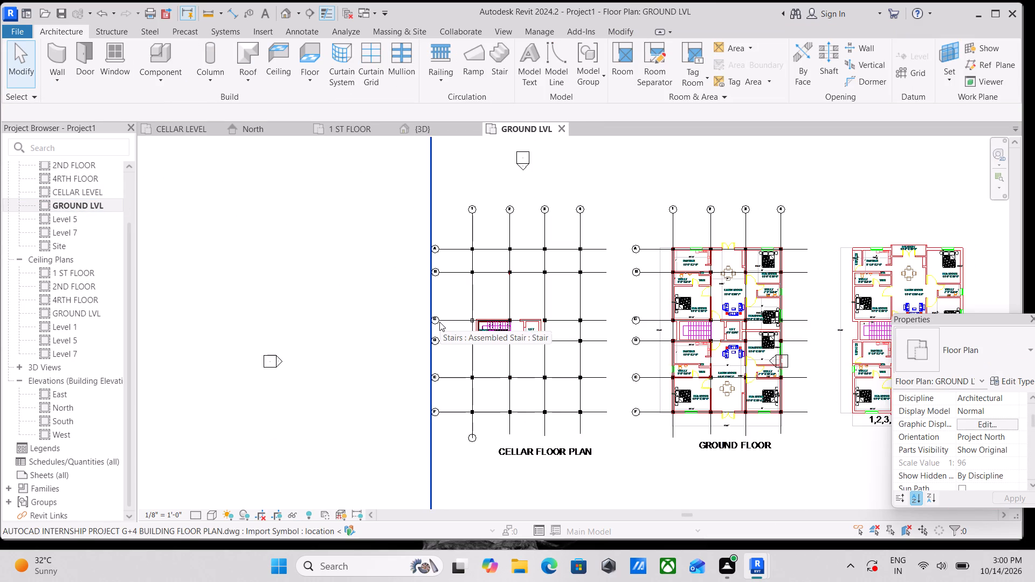
click(439, 322)
scroll(459, 310, down, 2)
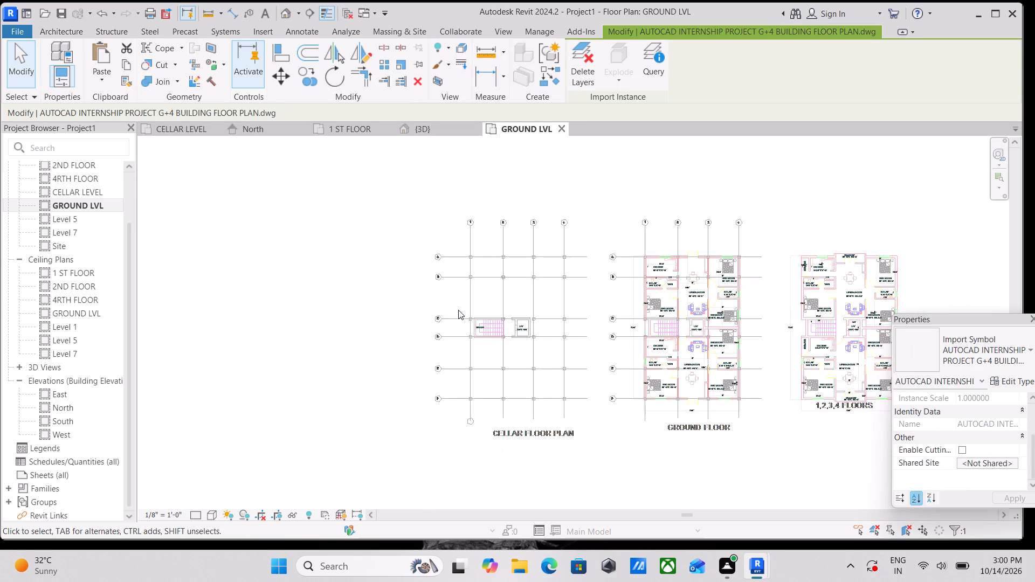
scroll(454, 314, up, 6)
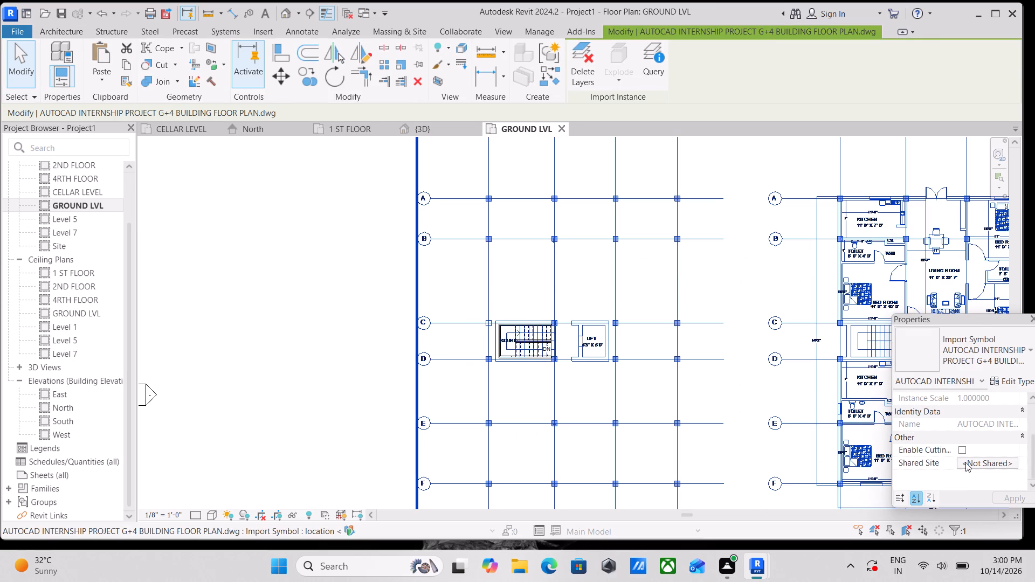
scroll(982, 437, down, 2)
scroll(985, 454, up, 2)
scroll(979, 454, down, 2)
key(Escape)
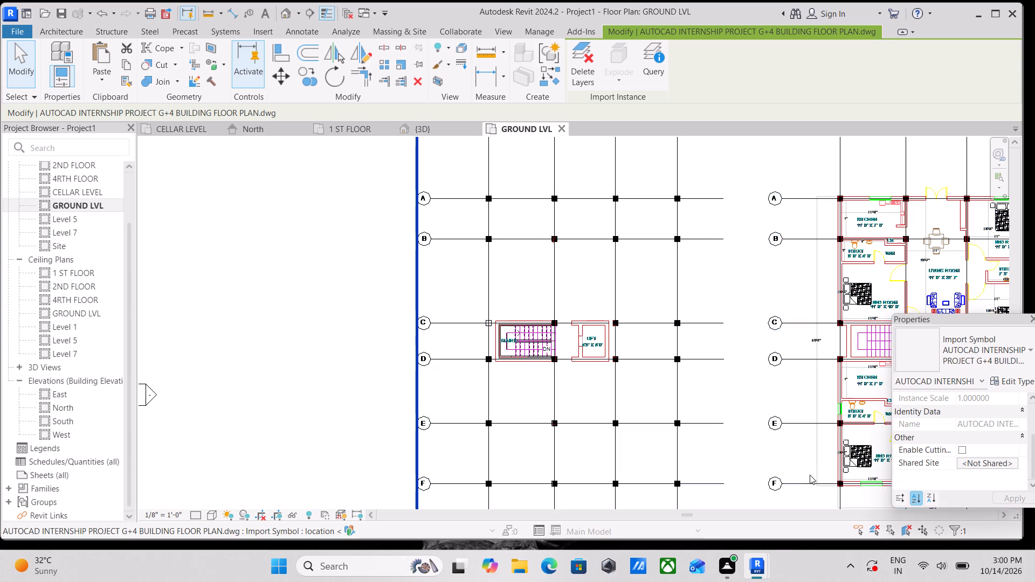
Nudge the pasted AutoCAD drawing to the left in the GROUND LVL plan, offsetting it from the cellar underlay.
click(426, 429)
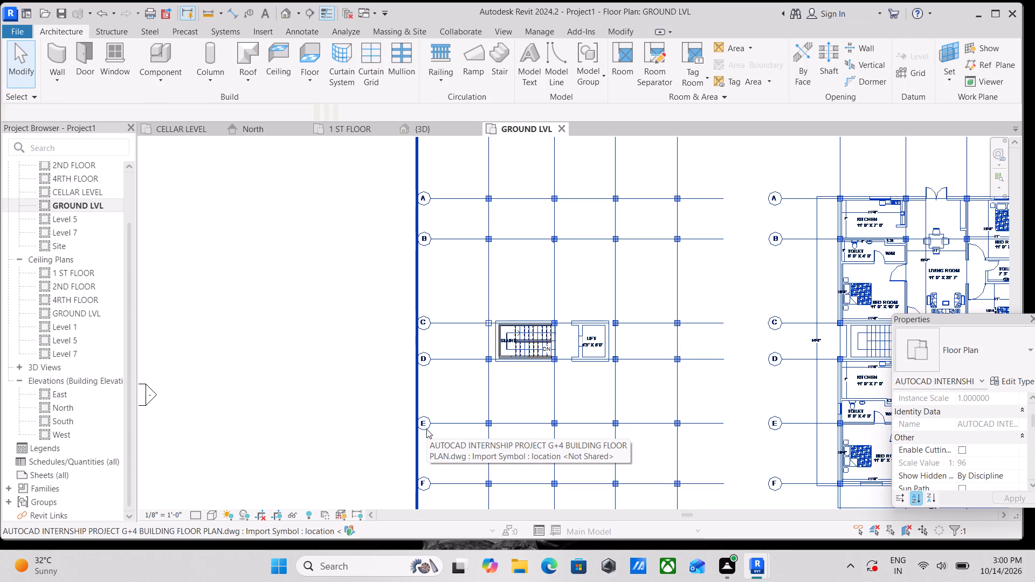
key(Left)
key(Left)
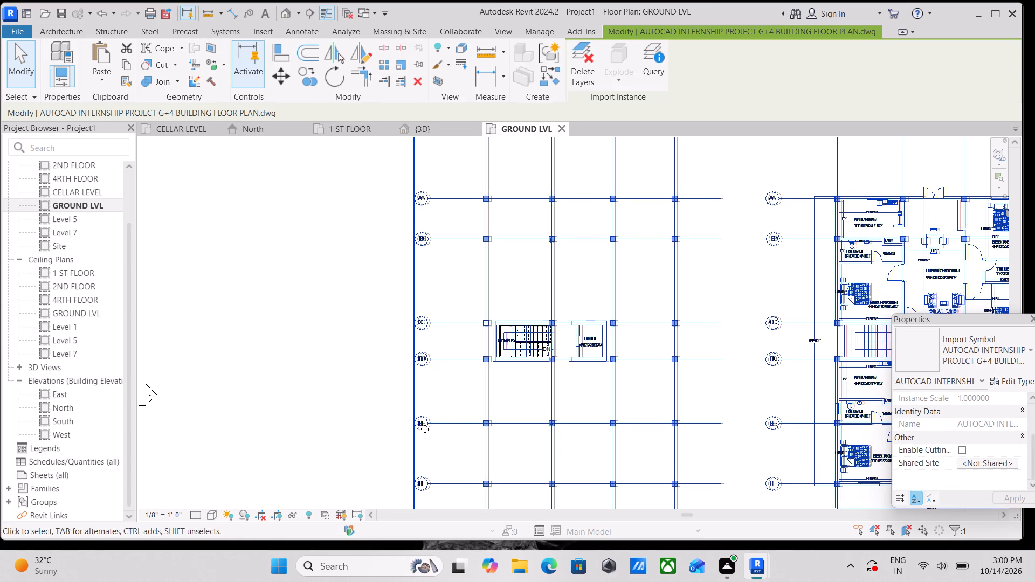
key(Left)
key(Left)
key(Left)
key(Left)
key(Left)
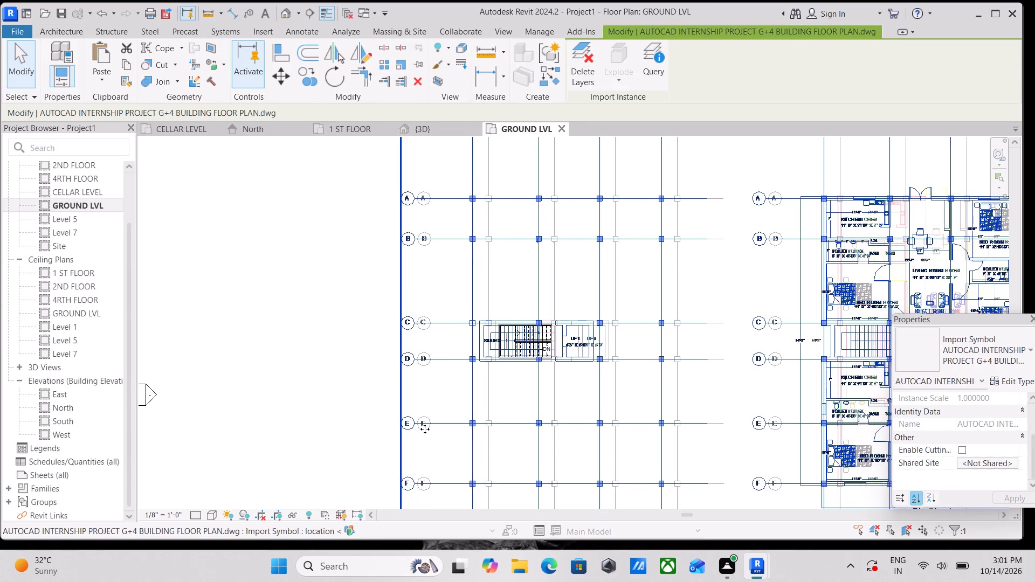
key(Left)
key(Left)
key(Left)
key(Left)
key(Left)
key(Left)
key(Left)
key(Left)
key(Left)
key(Left)
key(Left)
key(Left)
key(Left)
key(Left)
key(Left)
key(Left)
key(Left)
key(Left)
key(Left)
key(Left)
key(Left)
key(Left)
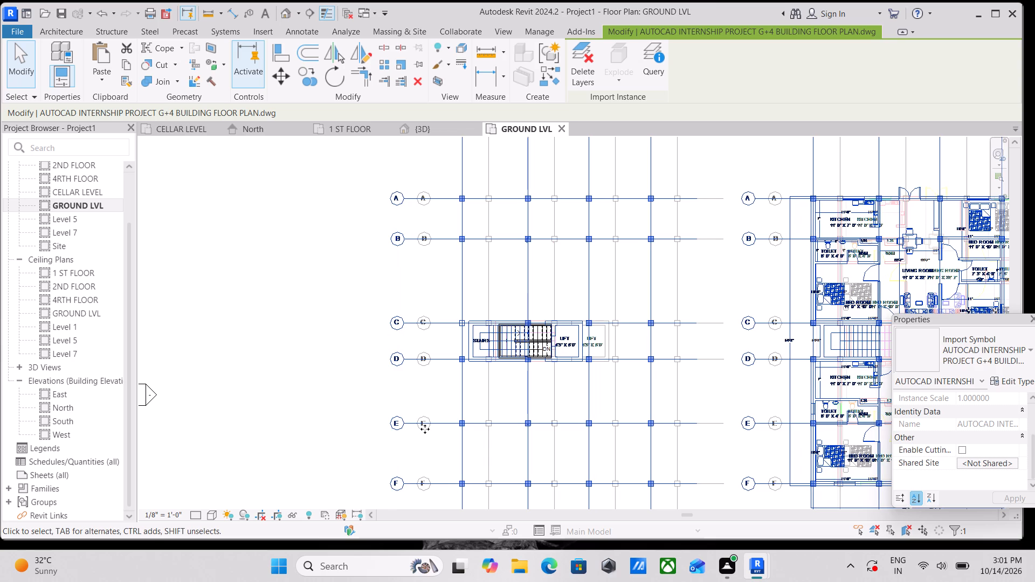
key(Left)
key(Escape)
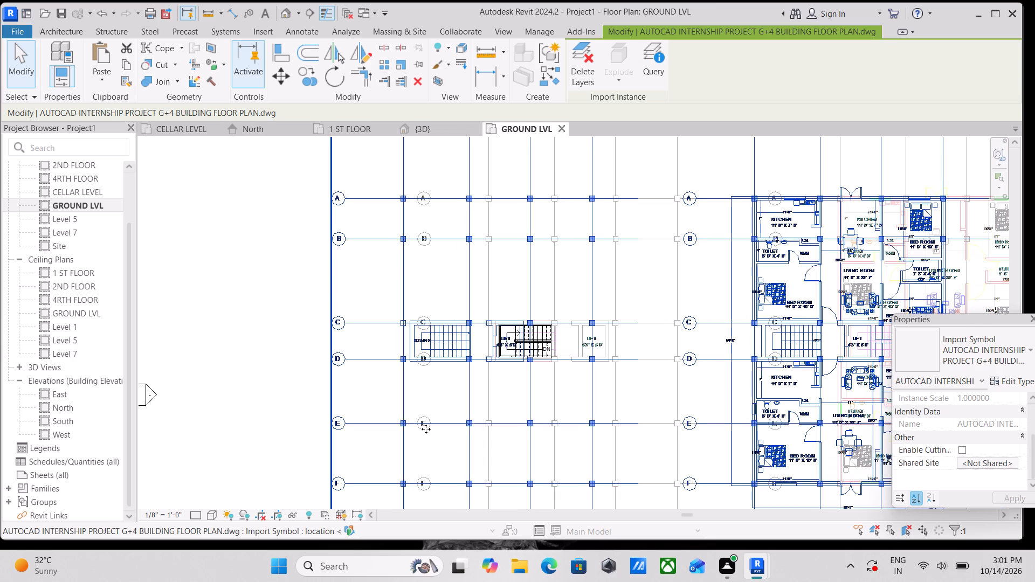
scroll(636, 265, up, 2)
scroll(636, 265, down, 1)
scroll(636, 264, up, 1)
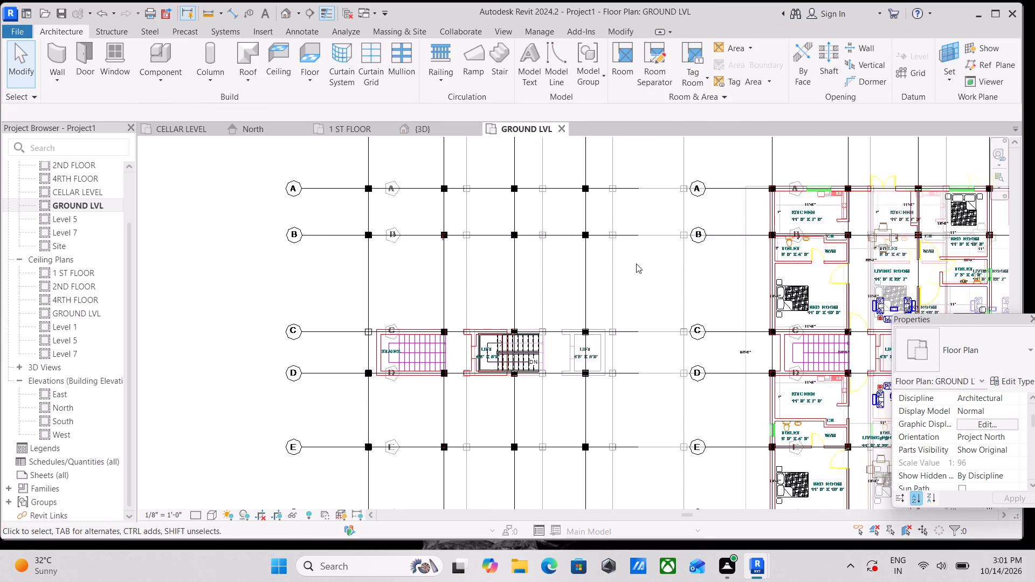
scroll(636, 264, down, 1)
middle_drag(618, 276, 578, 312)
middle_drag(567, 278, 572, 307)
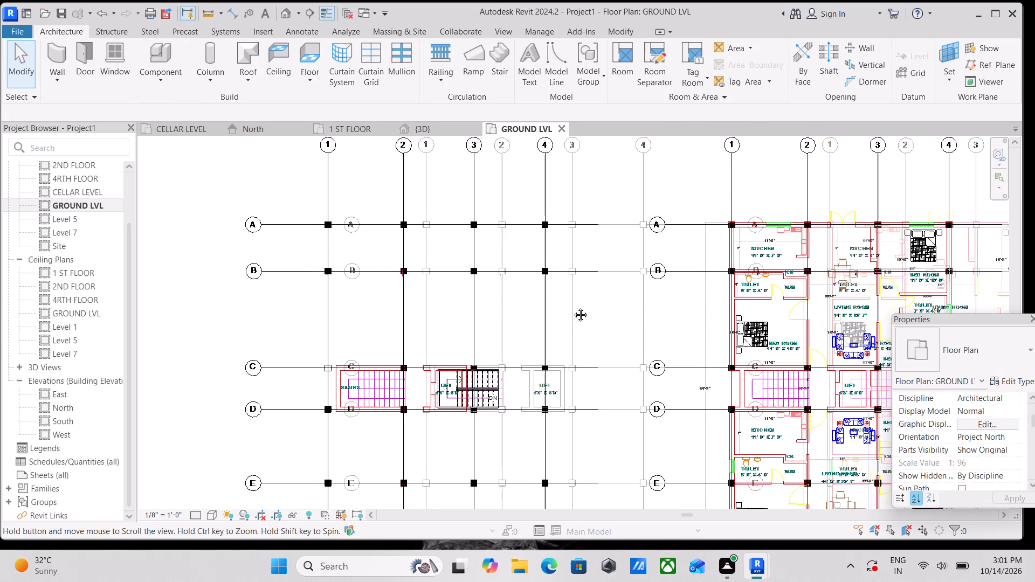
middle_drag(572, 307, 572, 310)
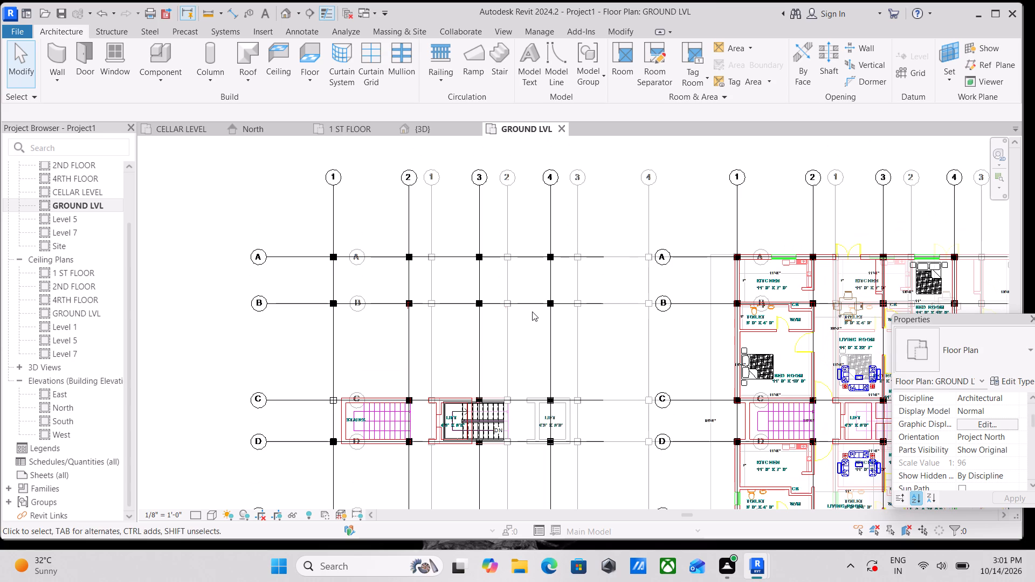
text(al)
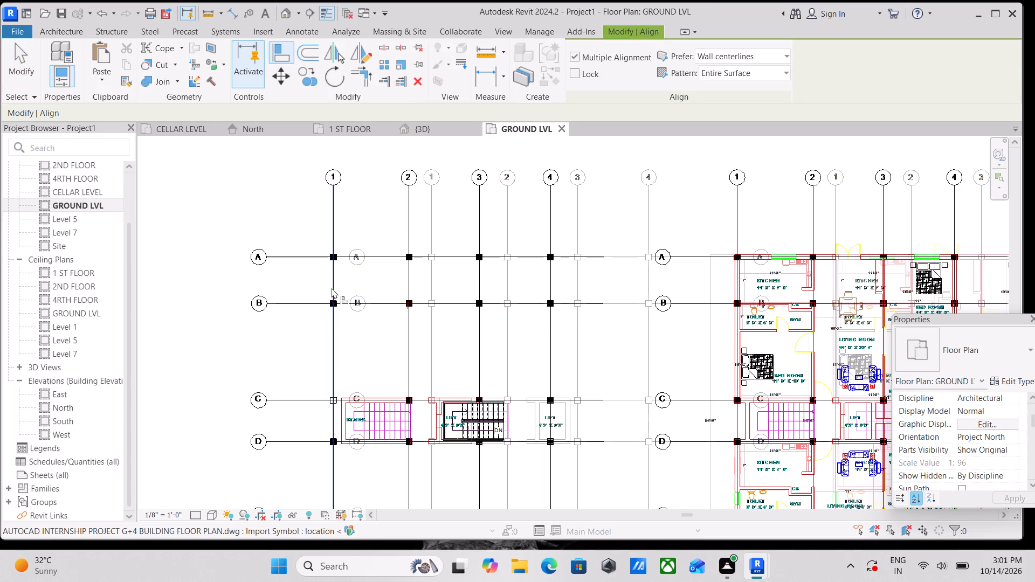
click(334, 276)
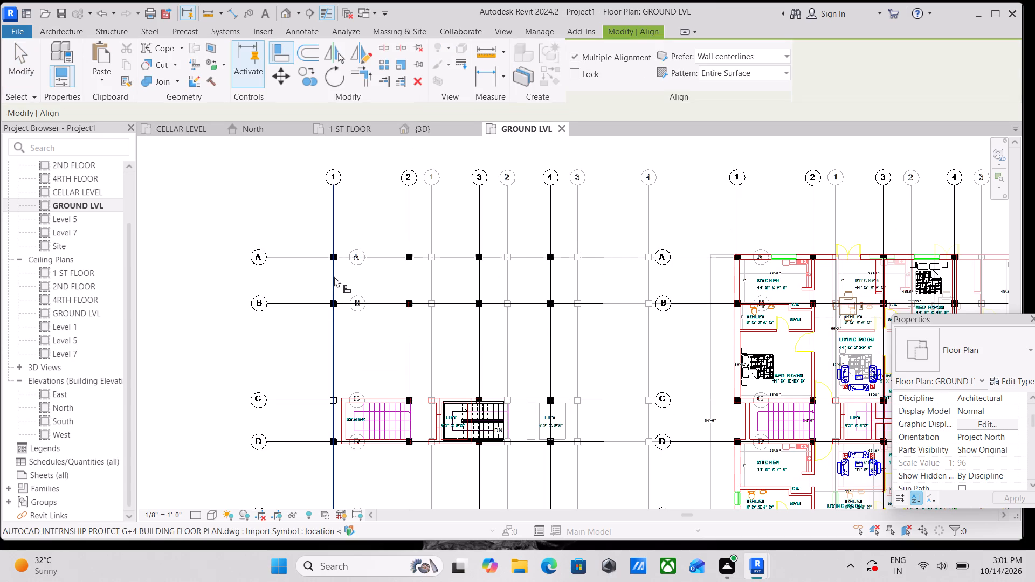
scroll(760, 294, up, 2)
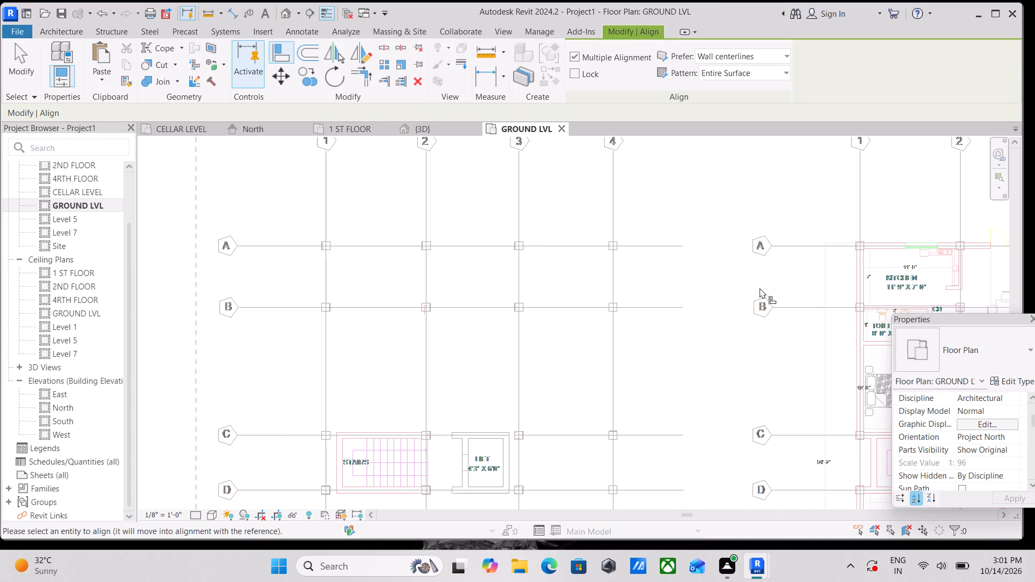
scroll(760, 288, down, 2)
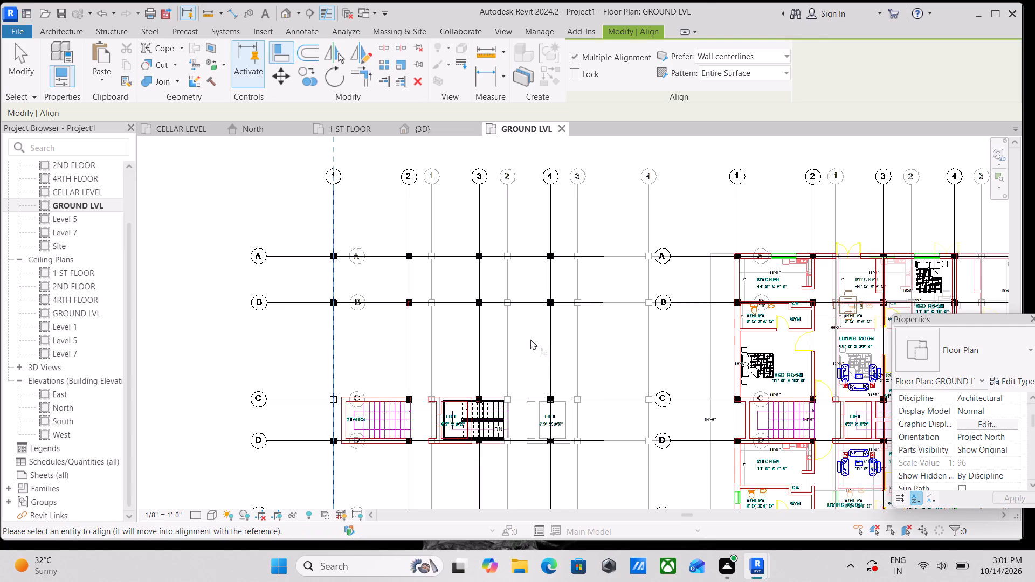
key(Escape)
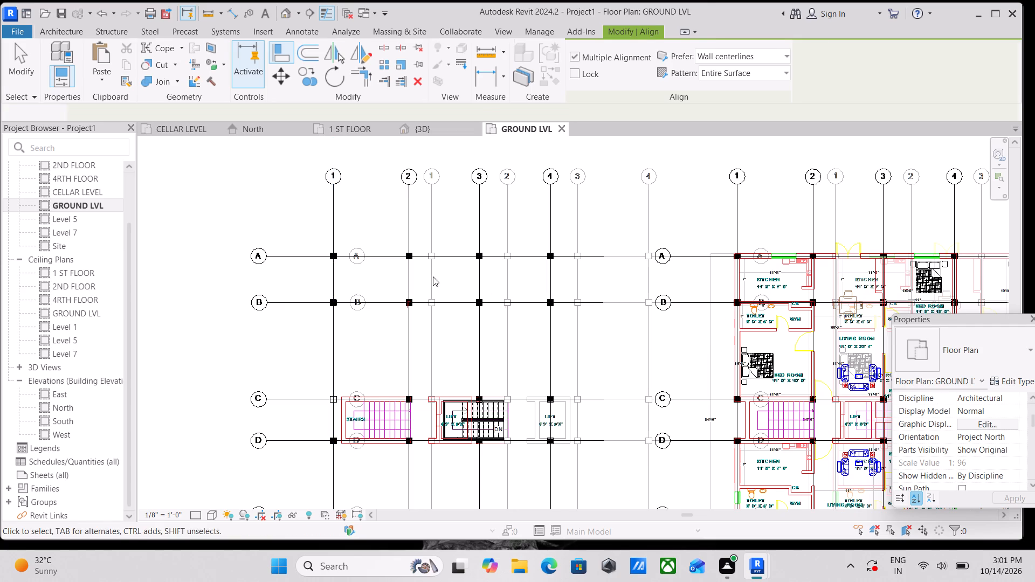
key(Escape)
Align grid line 1 of the pasted drawing's ground floor plan to grid line 1 of the cellar plan underlay.
scroll(429, 285, up, 2)
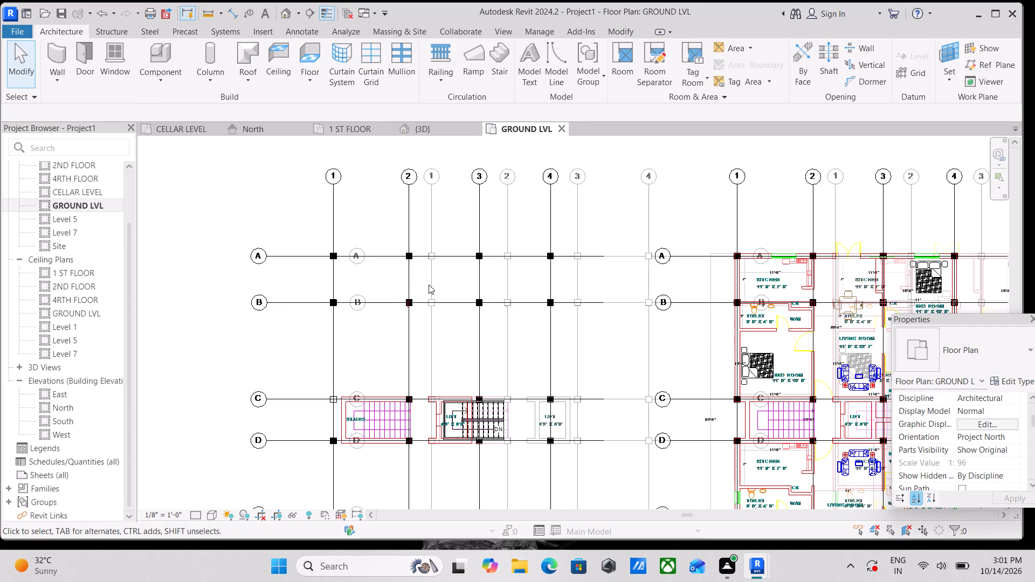
scroll(429, 285, up, 1)
key(a)
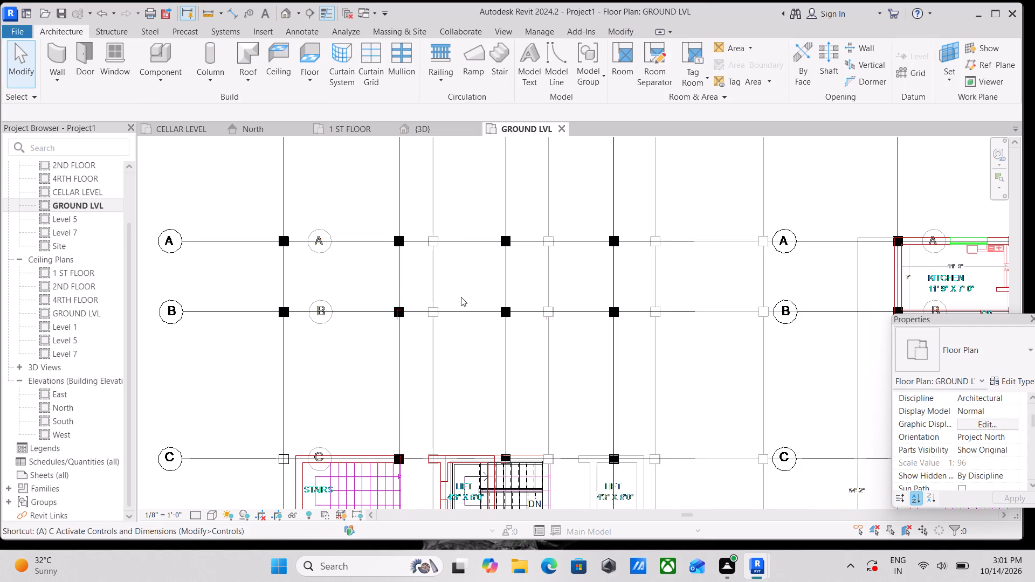
key(l)
click(434, 280)
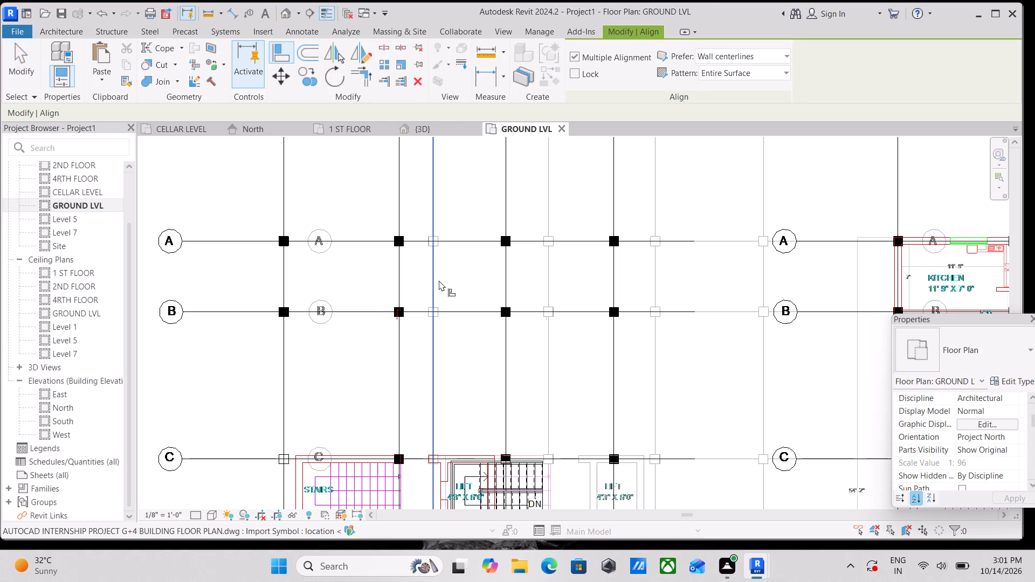
scroll(623, 293, down, 3)
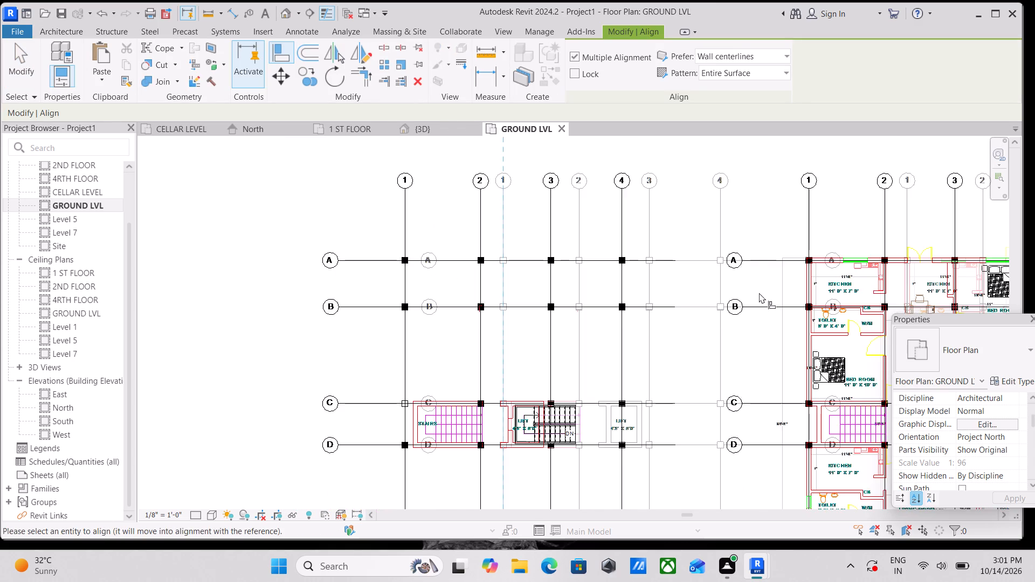
middle_drag(759, 293, 664, 312)
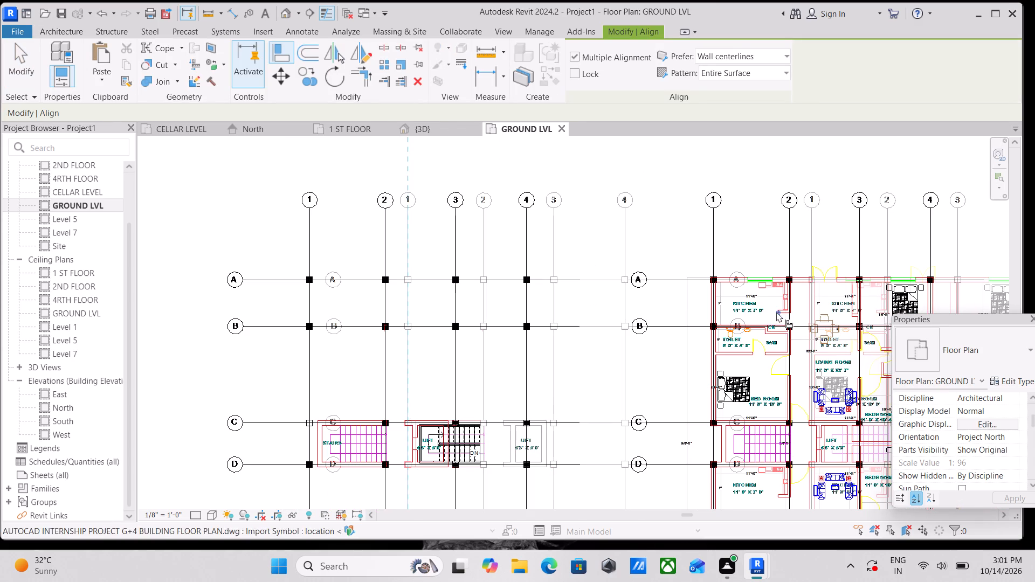
scroll(710, 303, up, 3)
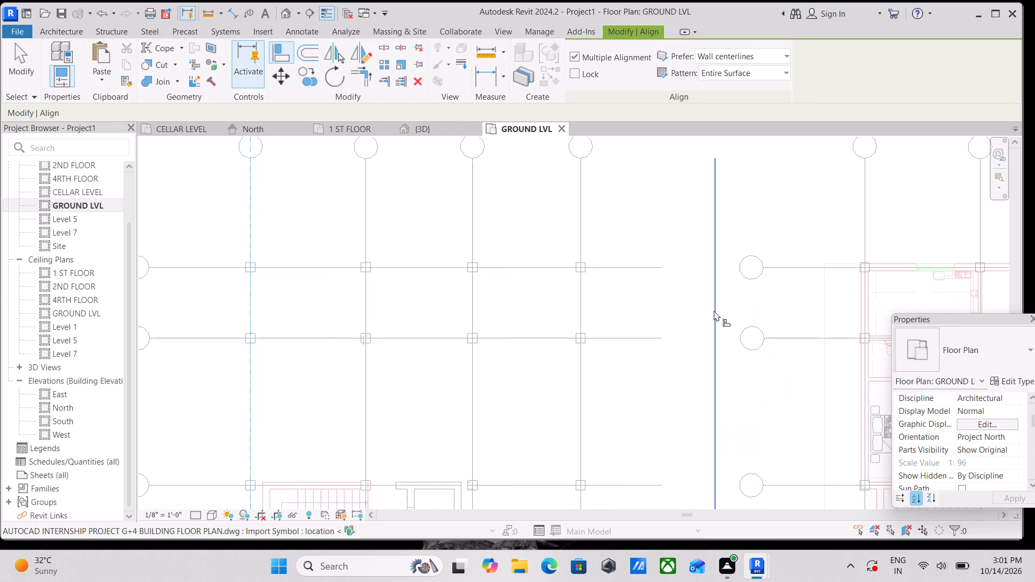
click(715, 310)
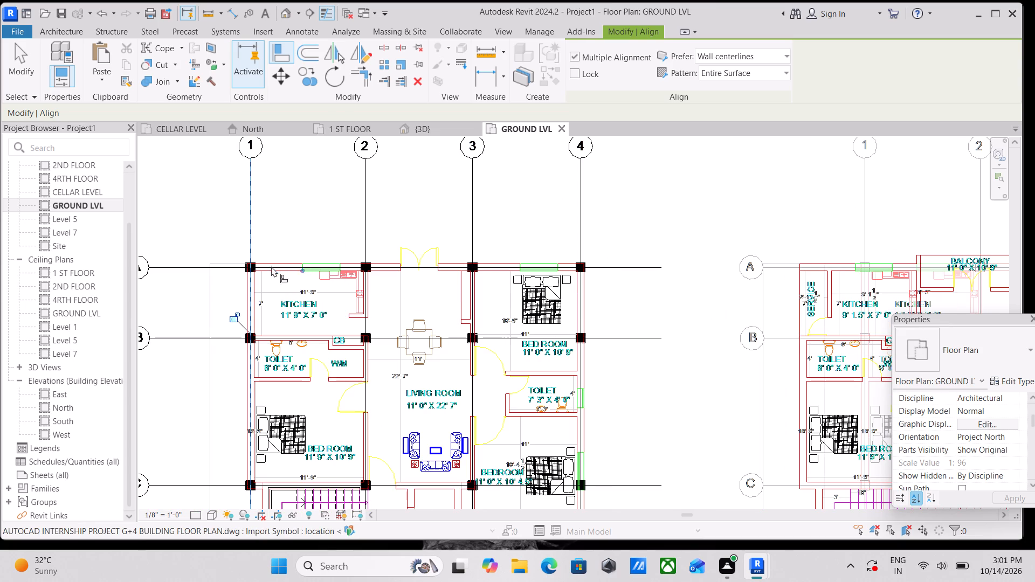
Examine how the aligned ground floor plan fits the modelled stair, lift and column grid, and end the Align command.
scroll(259, 269, up, 3)
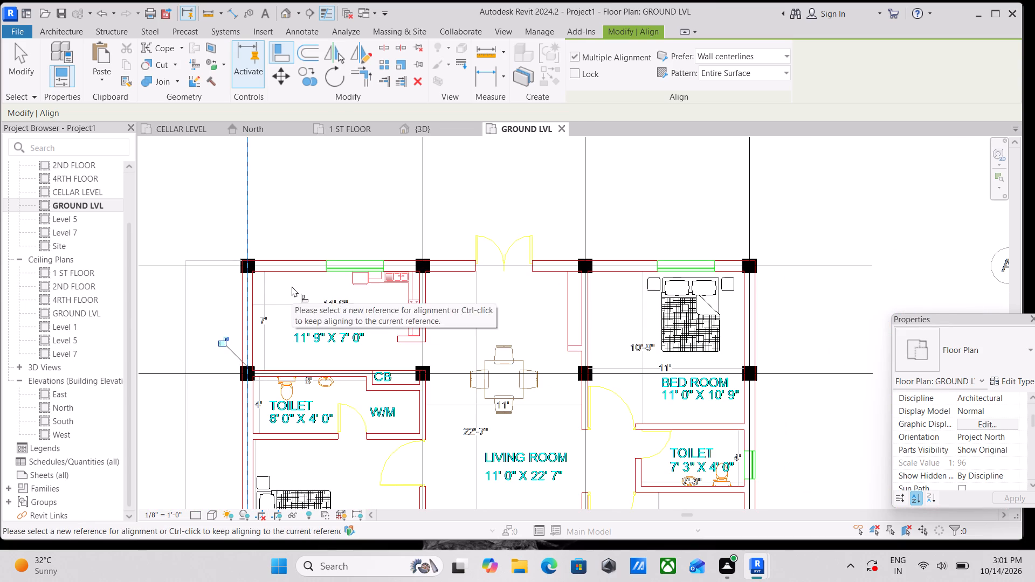
scroll(496, 275, down, 5)
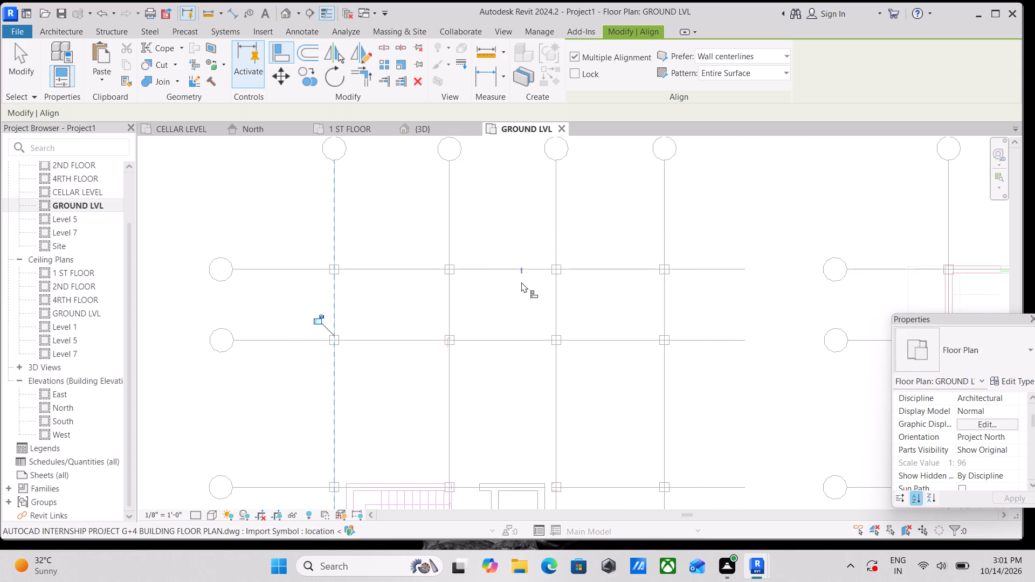
scroll(520, 288, down, 3)
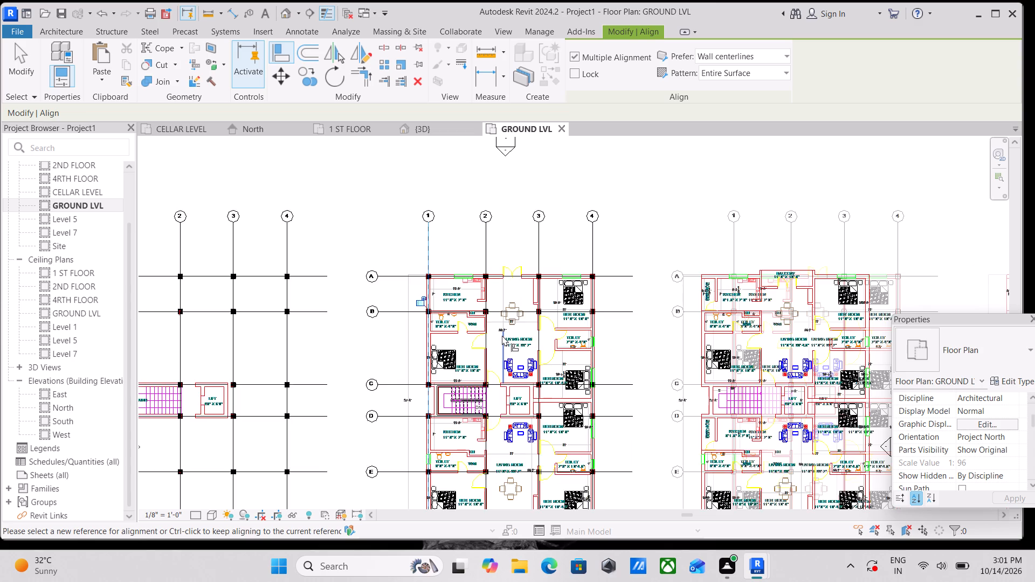
scroll(502, 336, up, 3)
scroll(502, 275, up, 1)
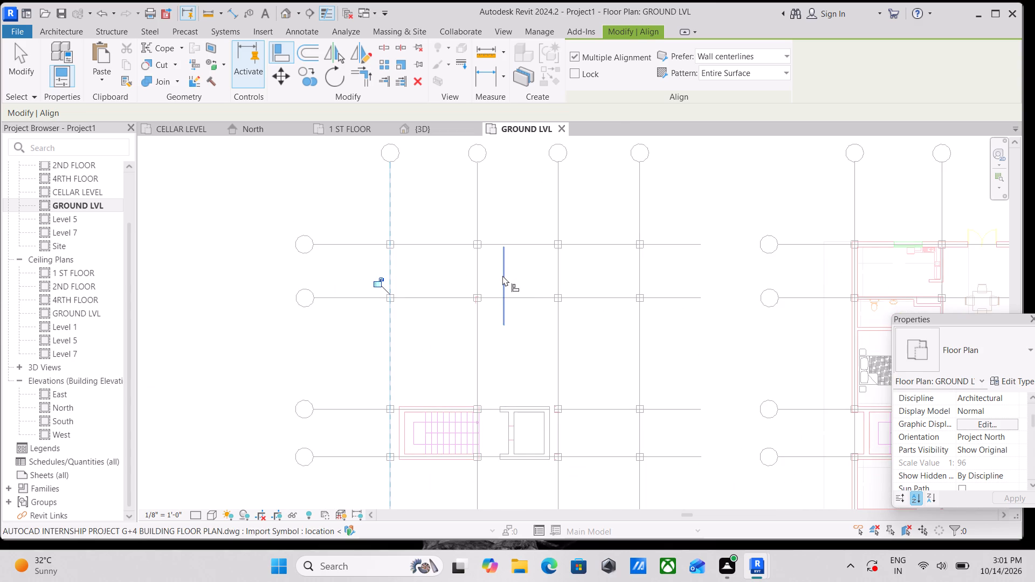
scroll(502, 275, up, 1)
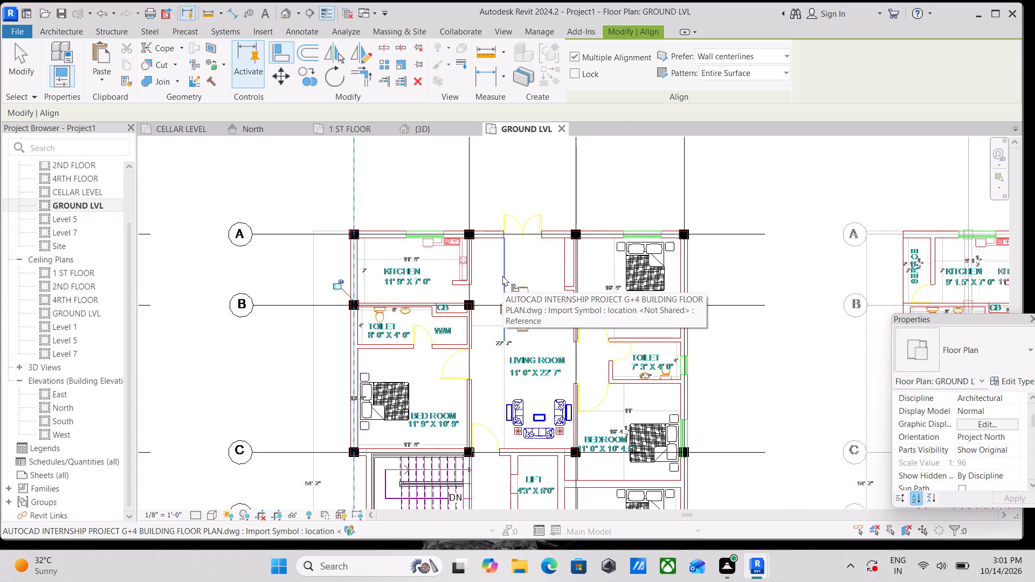
scroll(502, 275, down, 1)
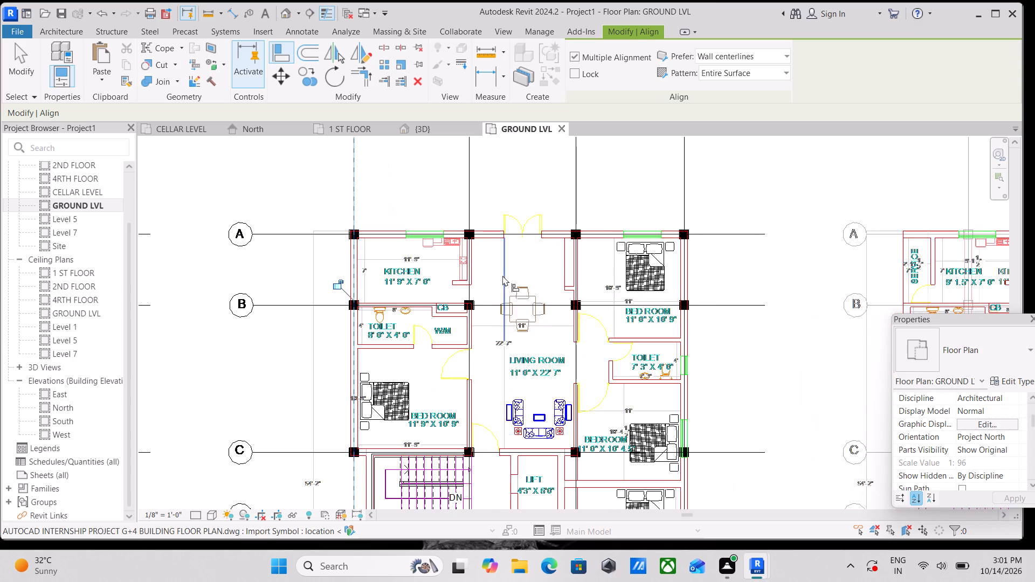
scroll(502, 275, down, 1)
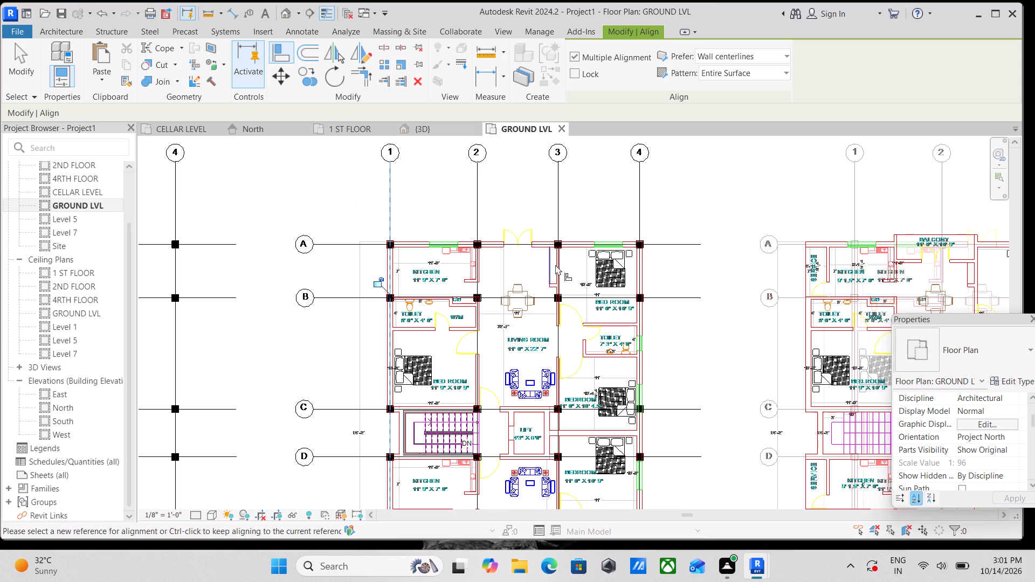
scroll(590, 267, down, 2)
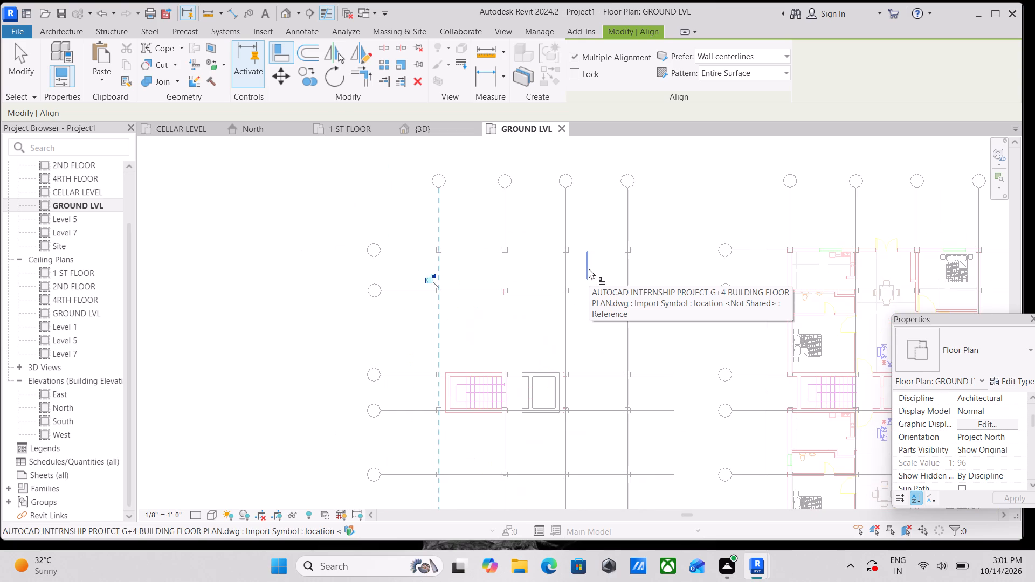
scroll(589, 268, down, 1)
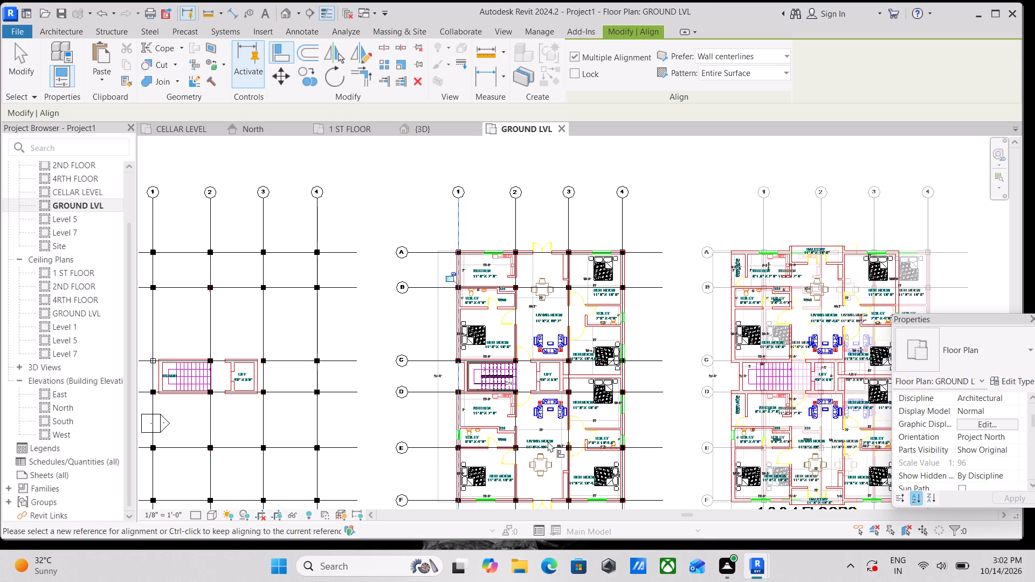
middle_drag(551, 431, 557, 347)
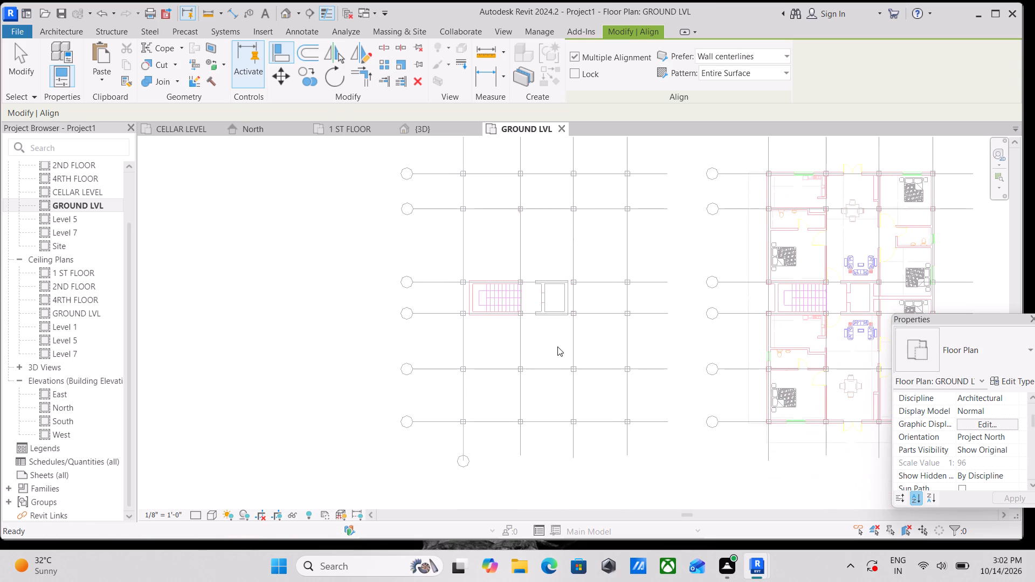
scroll(553, 349, up, 1)
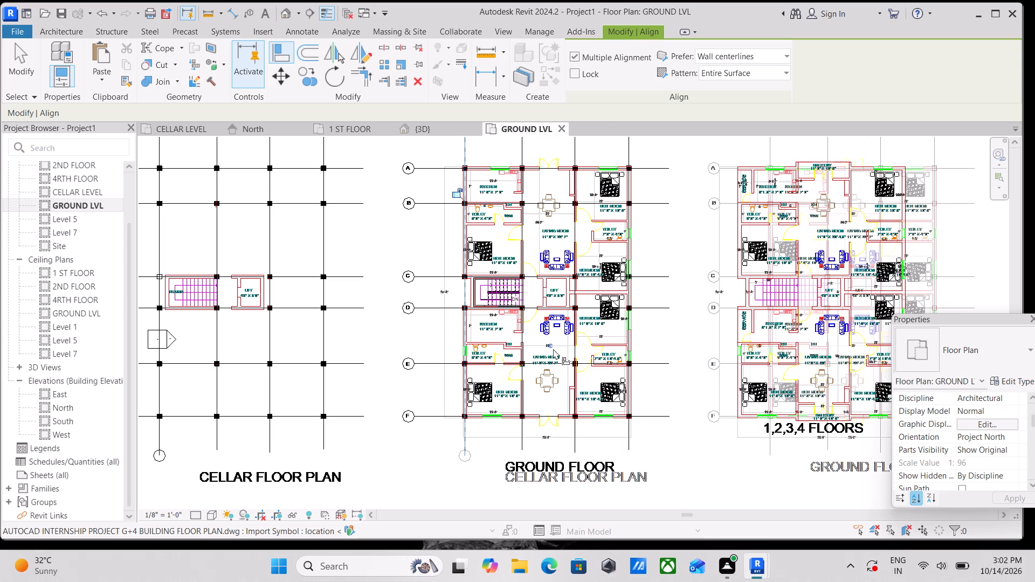
scroll(553, 349, up, 1)
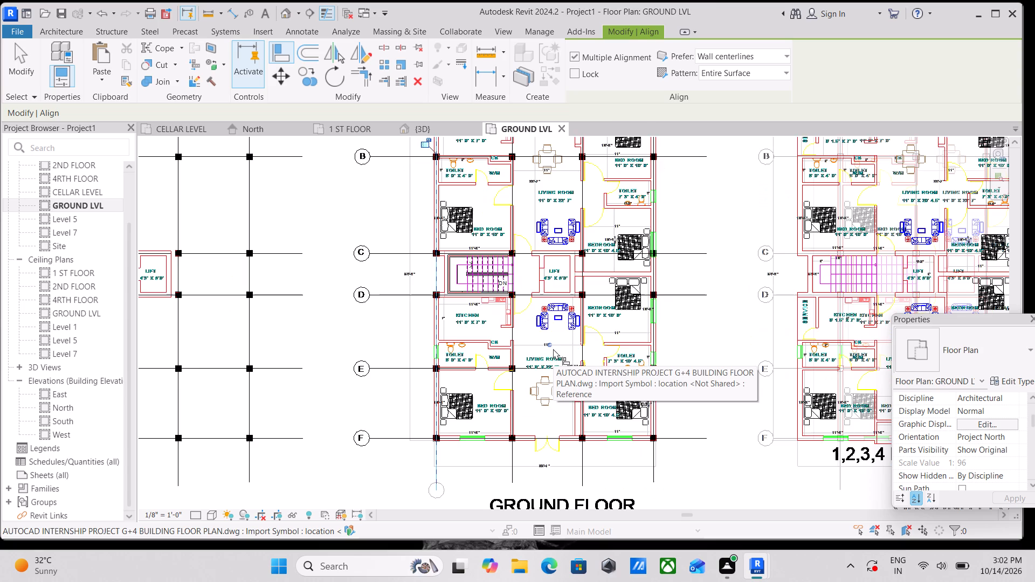
key(Escape)
key(Escape)
Set the underlay base level of the GROUND LVL floor plan to None.
scroll(587, 334, down, 1)
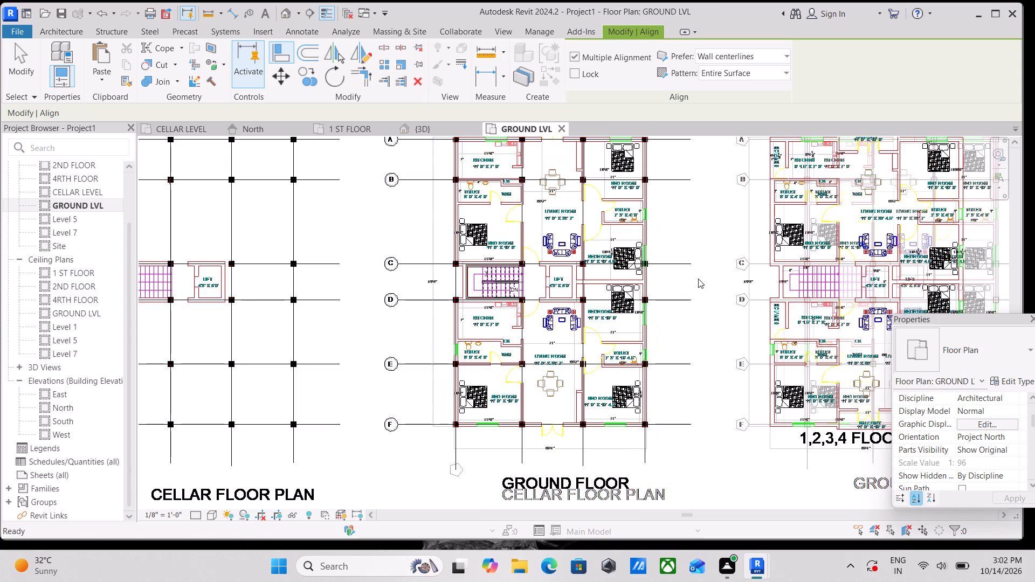
scroll(698, 279, down, 1)
middle_drag(698, 279, 620, 327)
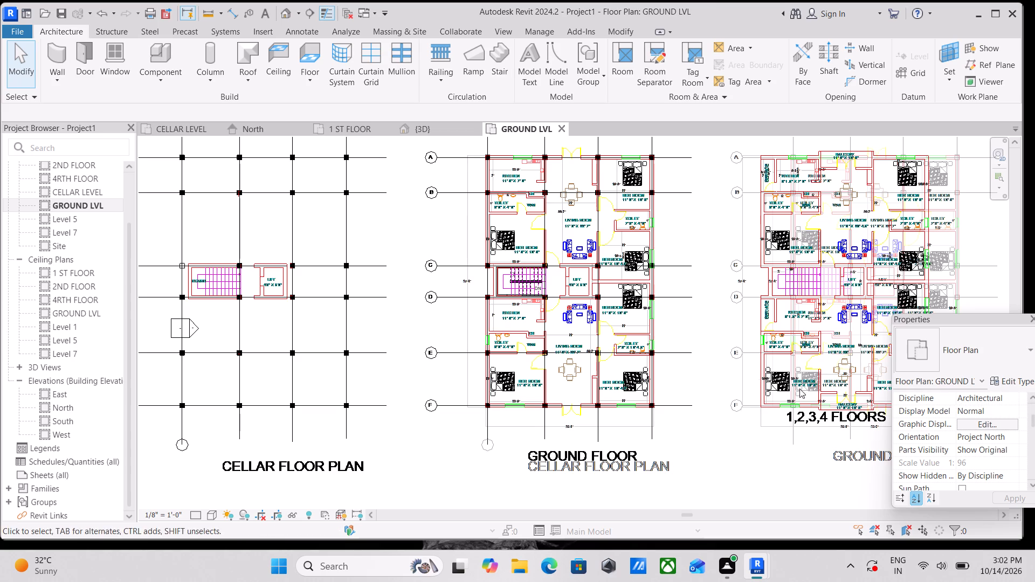
scroll(973, 463, down, 4)
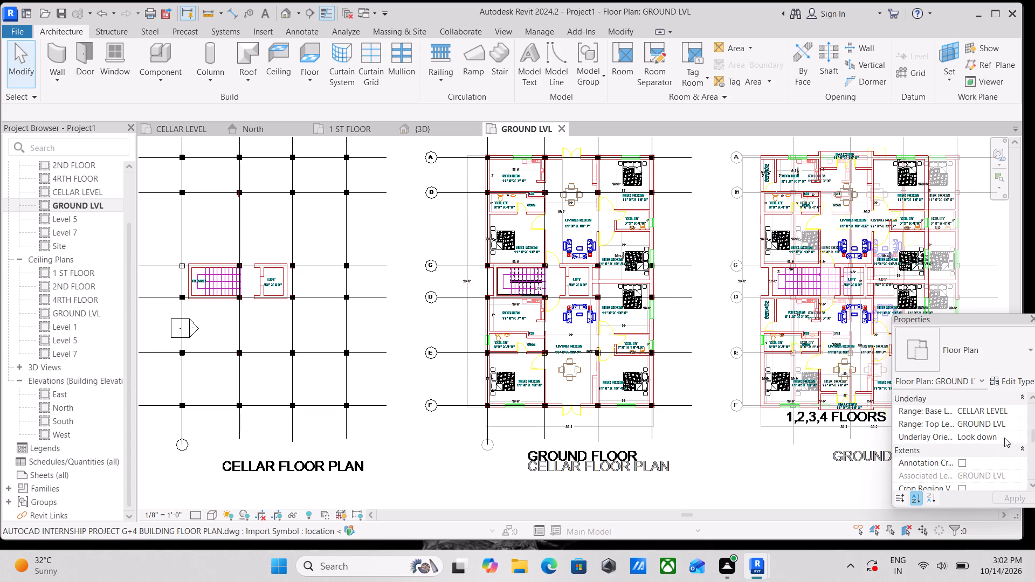
scroll(1001, 443, up, 1)
click(1008, 451)
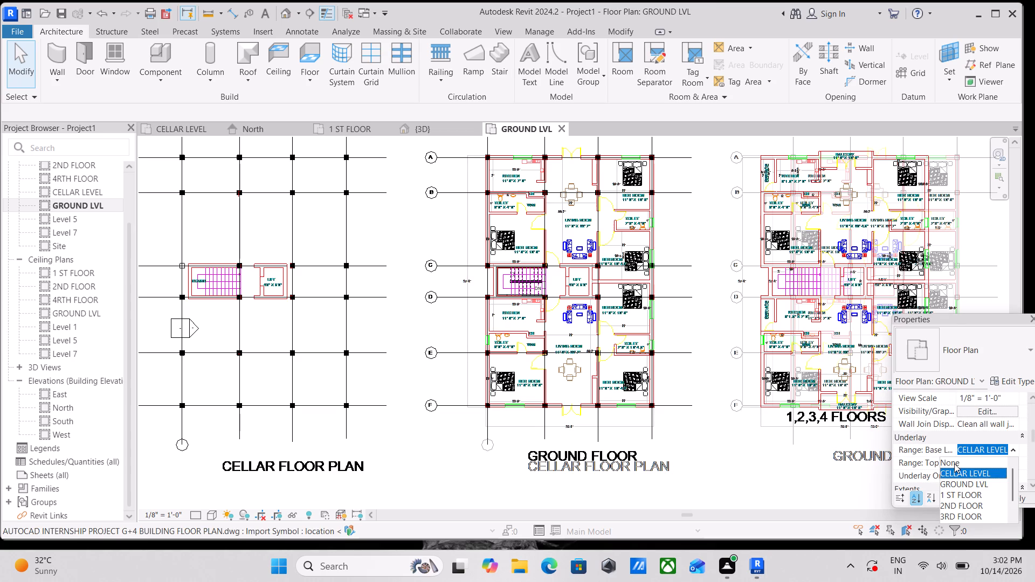
click(954, 463)
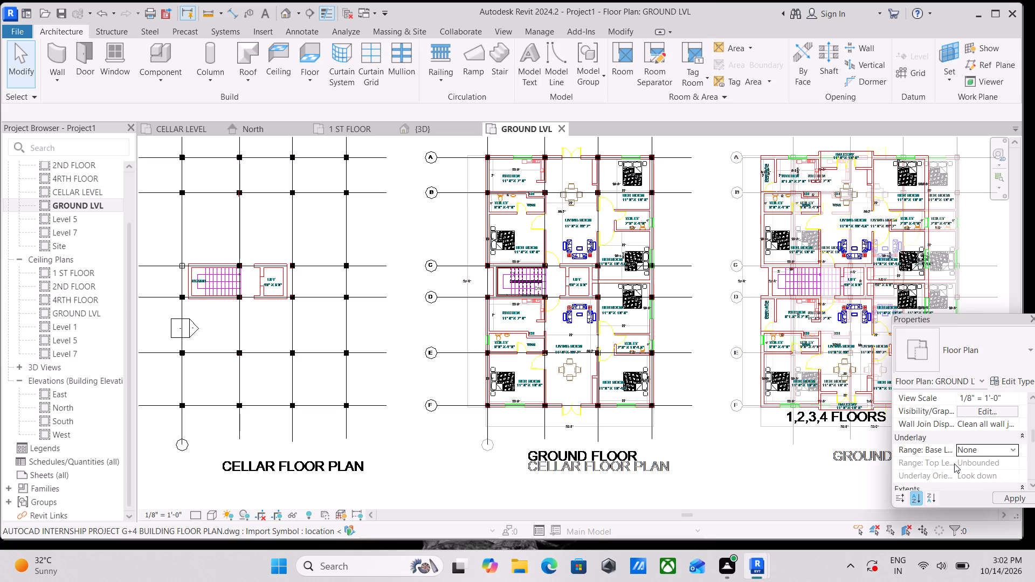
scroll(819, 352, up, 2)
scroll(667, 324, up, 2)
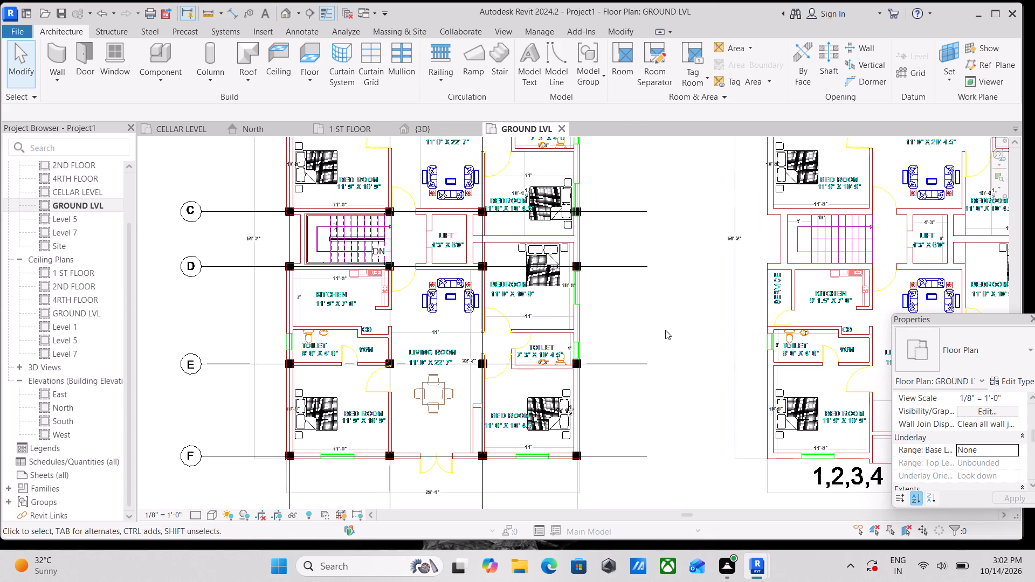
scroll(466, 458, up, 2)
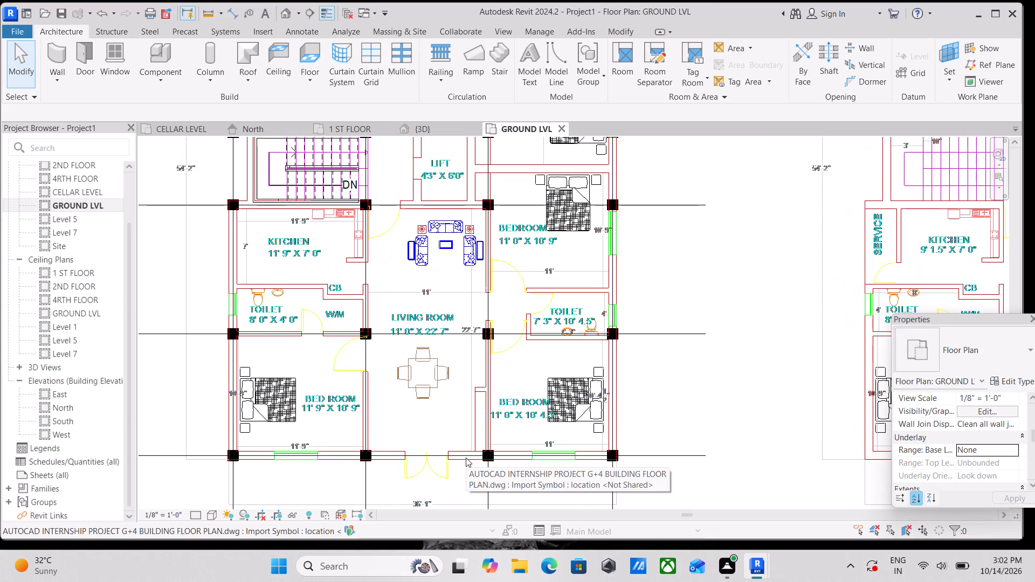
Examine the GROUND LVL plan around the stair, lift and adjoining bedrooms against the column grid.
scroll(466, 458, down, 3)
scroll(515, 336, up, 5)
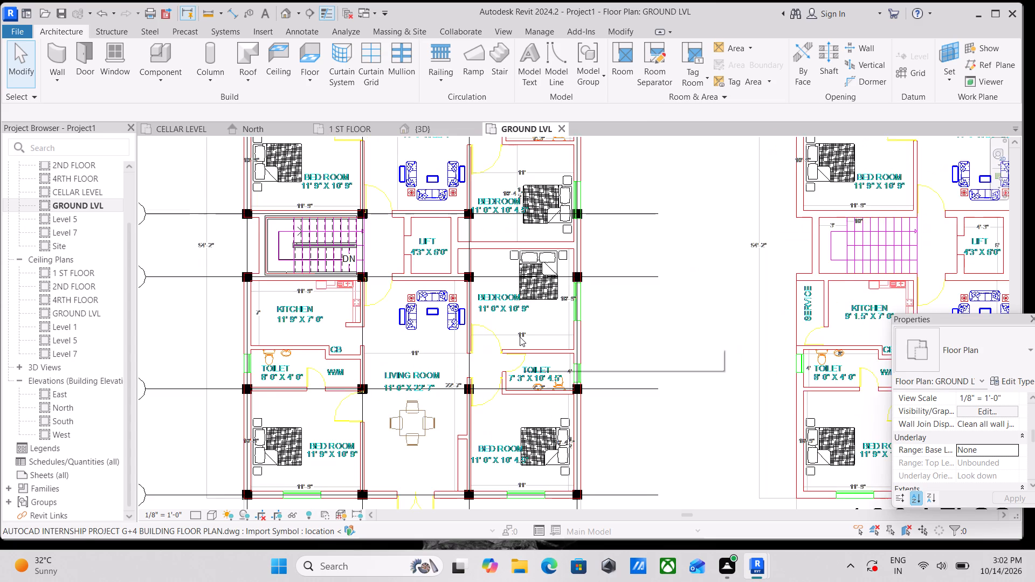
scroll(520, 337, up, 1)
scroll(520, 337, down, 3)
scroll(424, 346, down, 1)
middle_drag(424, 346, 430, 346)
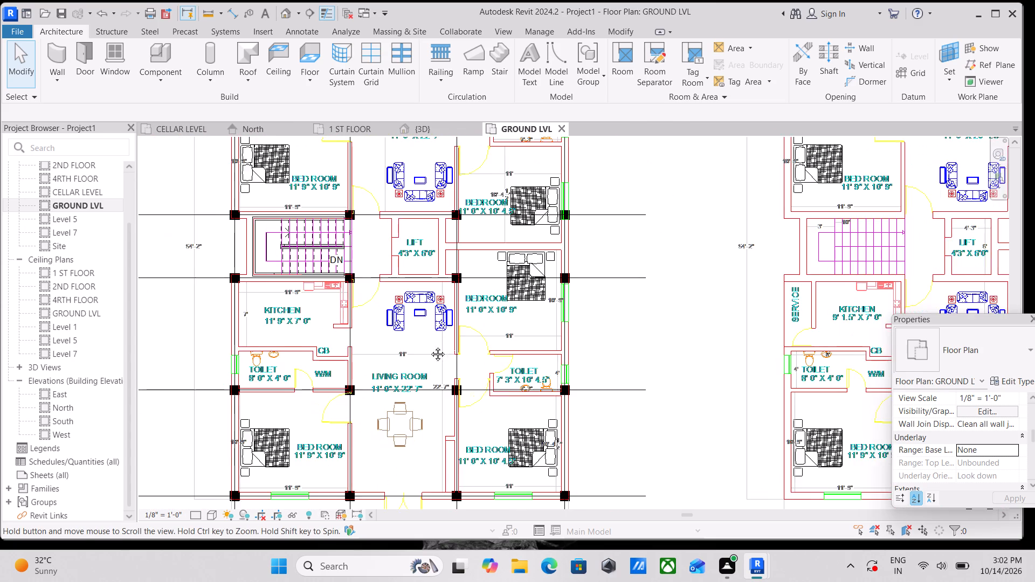
middle_drag(430, 346, 532, 367)
middle_drag(446, 300, 456, 423)
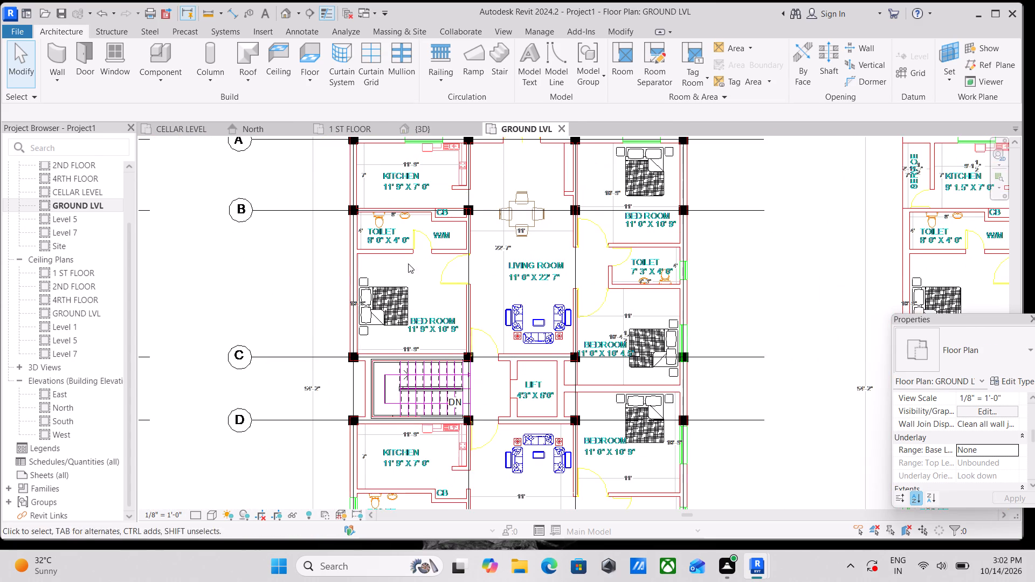
middle_drag(404, 269, 404, 276)
scroll(437, 422, up, 5)
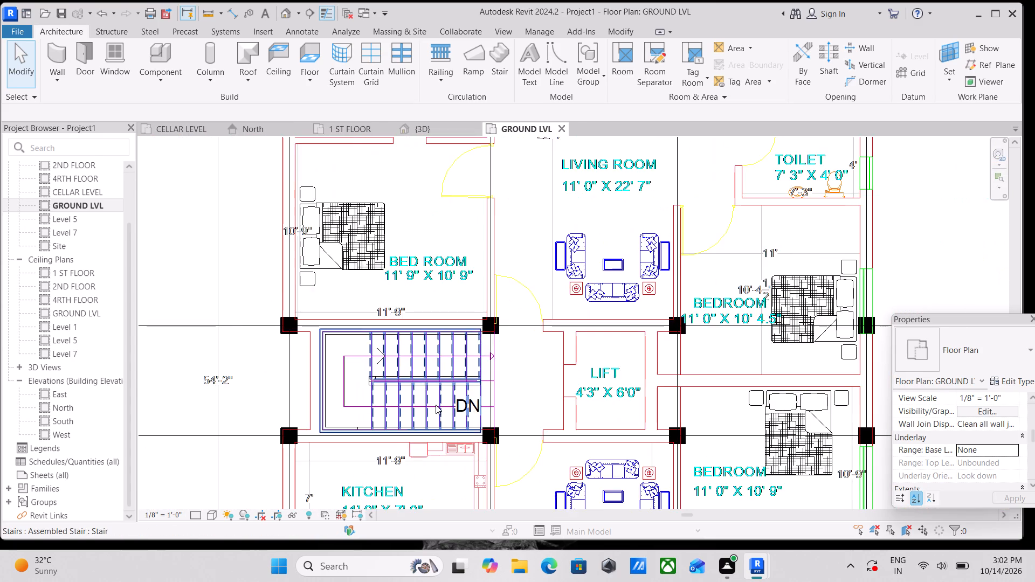
scroll(436, 405, up, 3)
scroll(367, 387, down, 1)
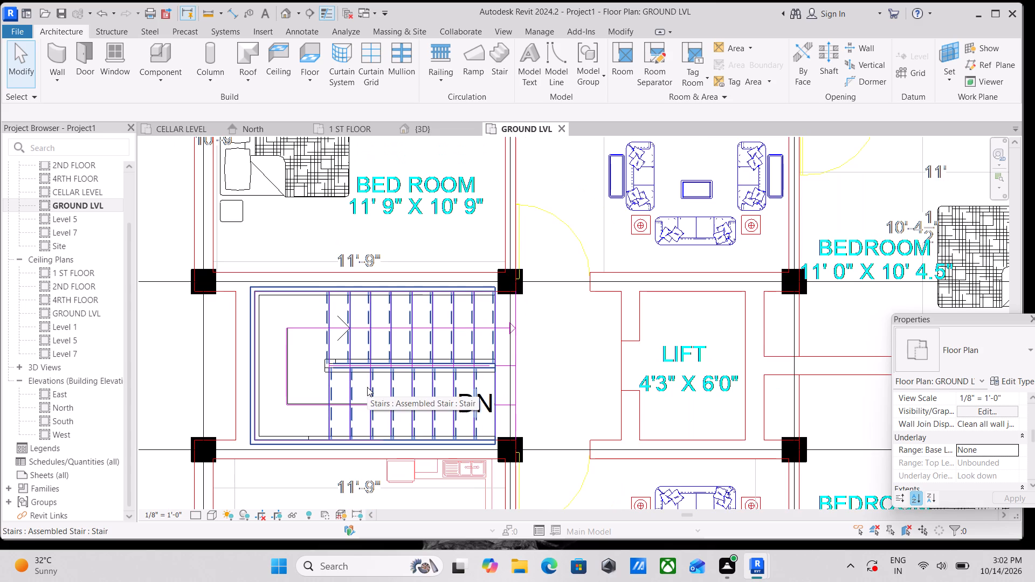
scroll(389, 389, down, 2)
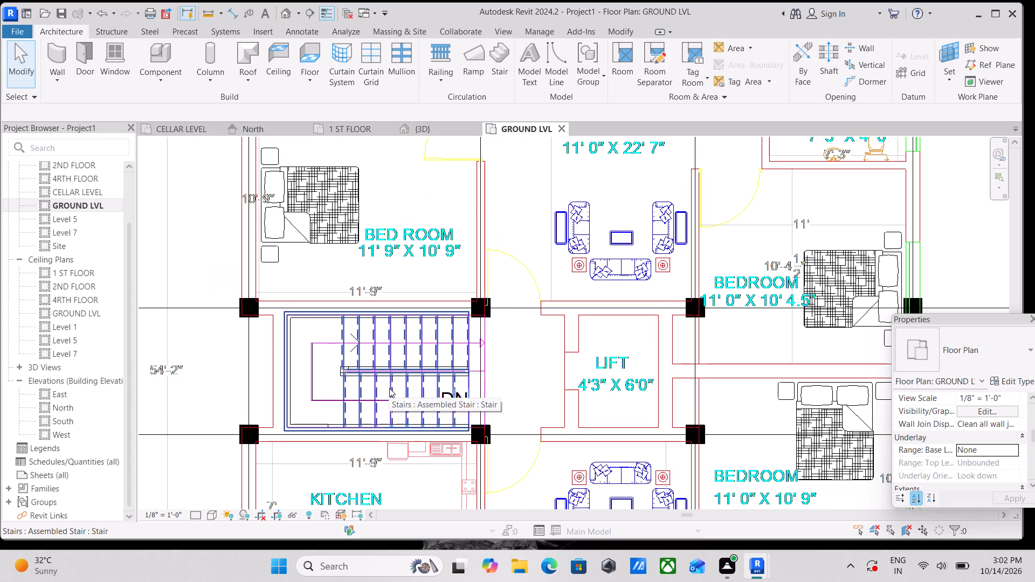
scroll(393, 384, down, 1)
middle_drag(393, 384, 388, 415)
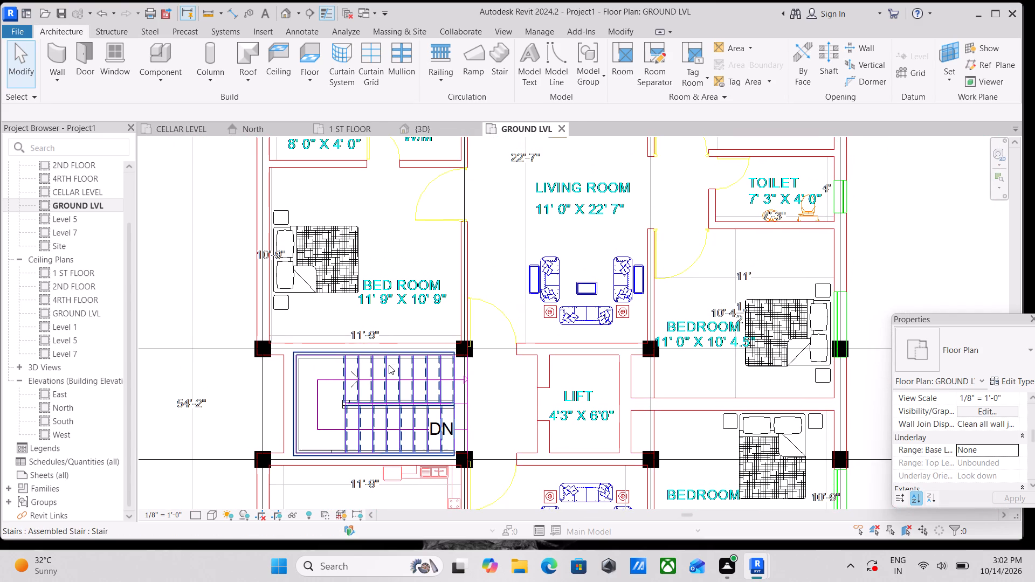
Examine the imported plan's outer wall lines and columns around the kitchen, living room and bedroom along grids A and B.
middle_drag(409, 351, 404, 403)
scroll(440, 336, down, 1)
middle_drag(440, 338, 433, 362)
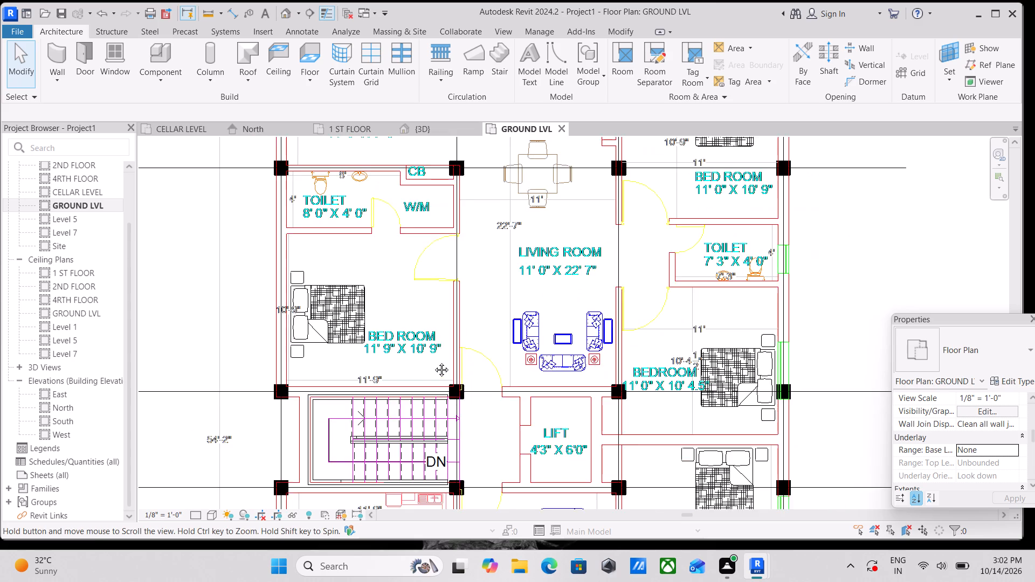
middle_drag(433, 362, 421, 405)
scroll(491, 293, down, 1)
middle_drag(491, 293, 492, 370)
scroll(531, 252, up, 2)
middle_drag(531, 252, 574, 265)
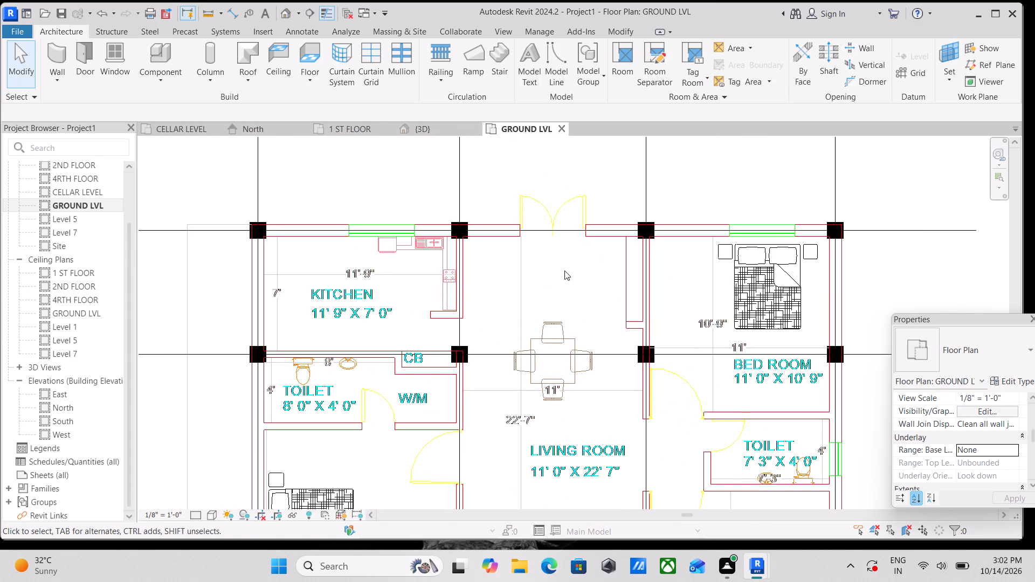
scroll(316, 240, up, 2)
middle_drag(268, 245, 287, 320)
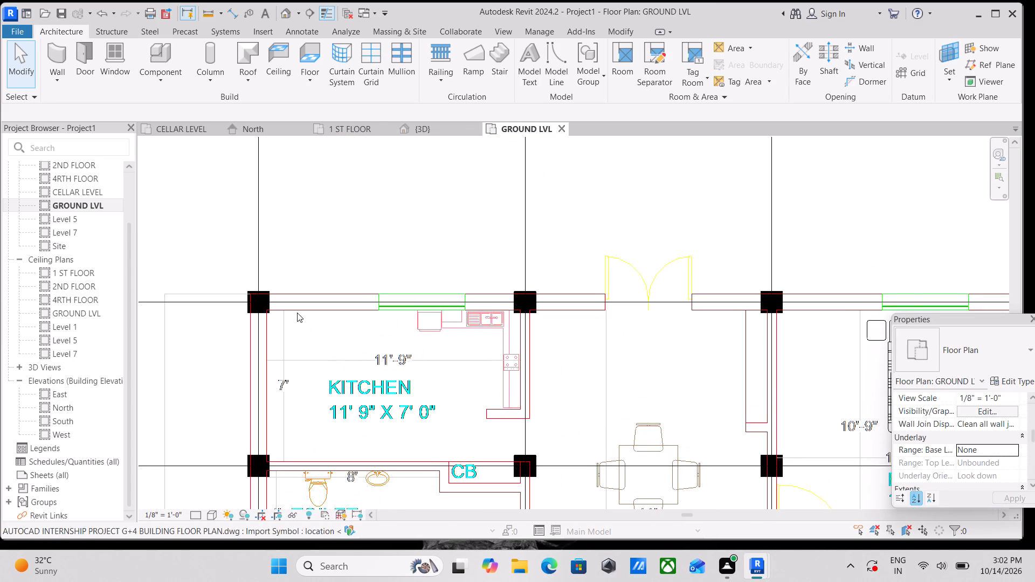
scroll(303, 310, down, 1)
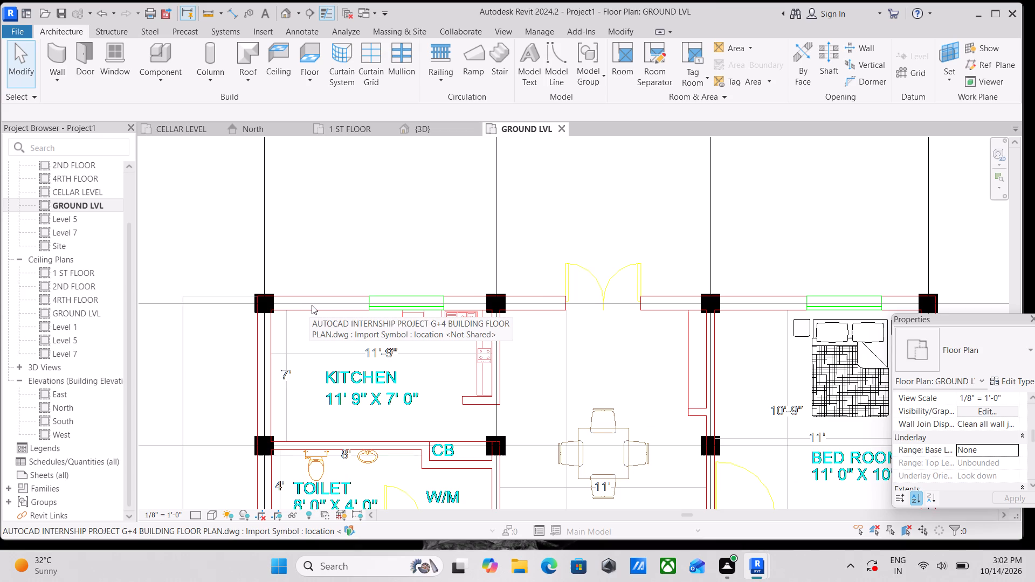
scroll(325, 308, down, 3)
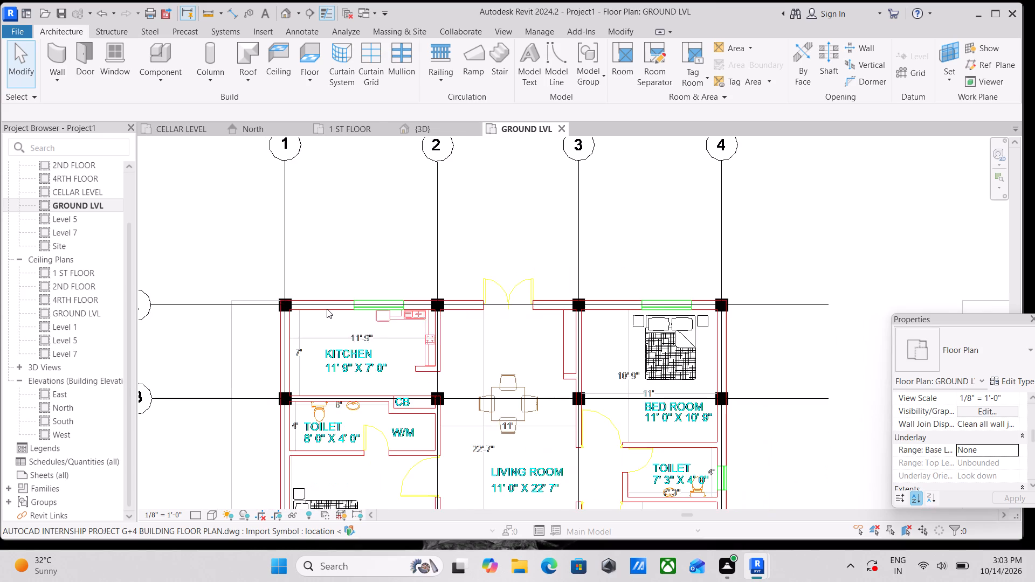
scroll(327, 309, down, 1)
middle_drag(327, 309, 343, 255)
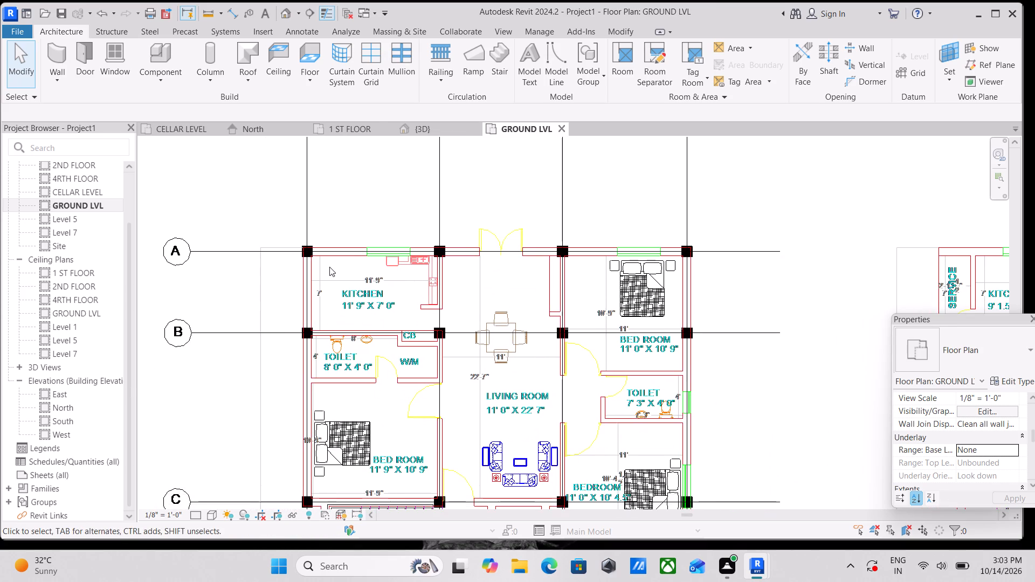
scroll(329, 267, up, 5)
middle_drag(329, 267, 318, 293)
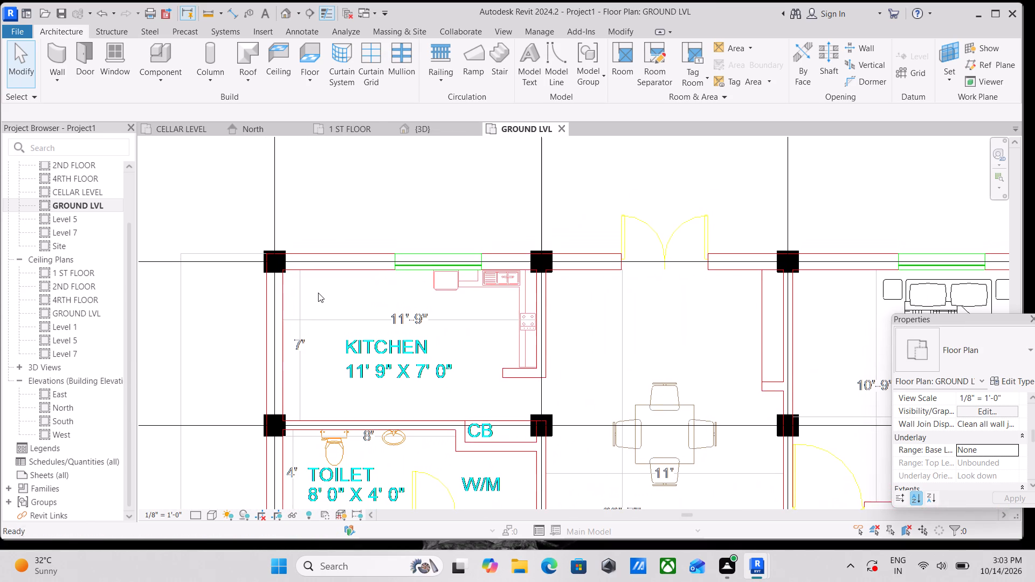
scroll(318, 293, down, 5)
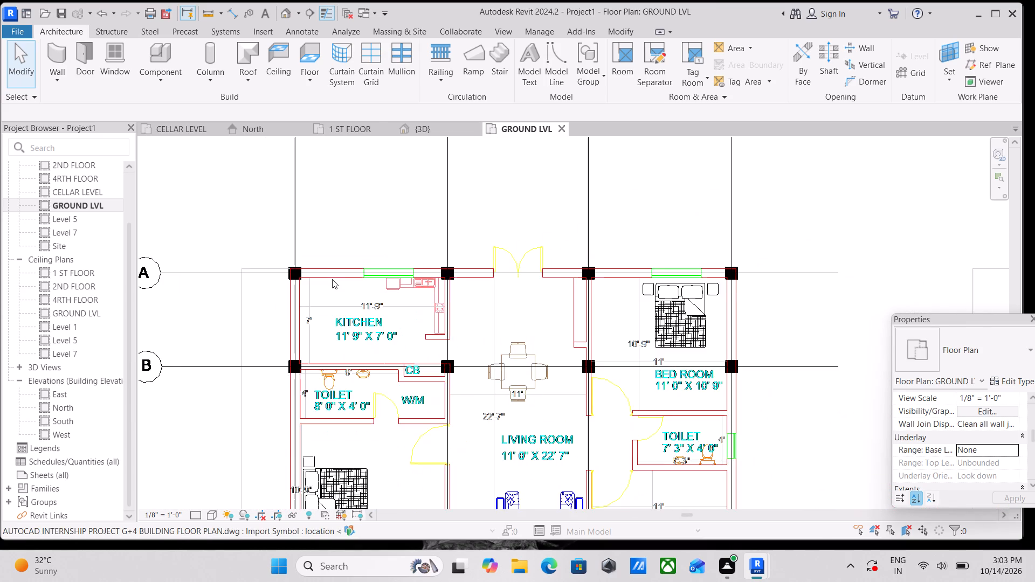
scroll(332, 279, down, 1)
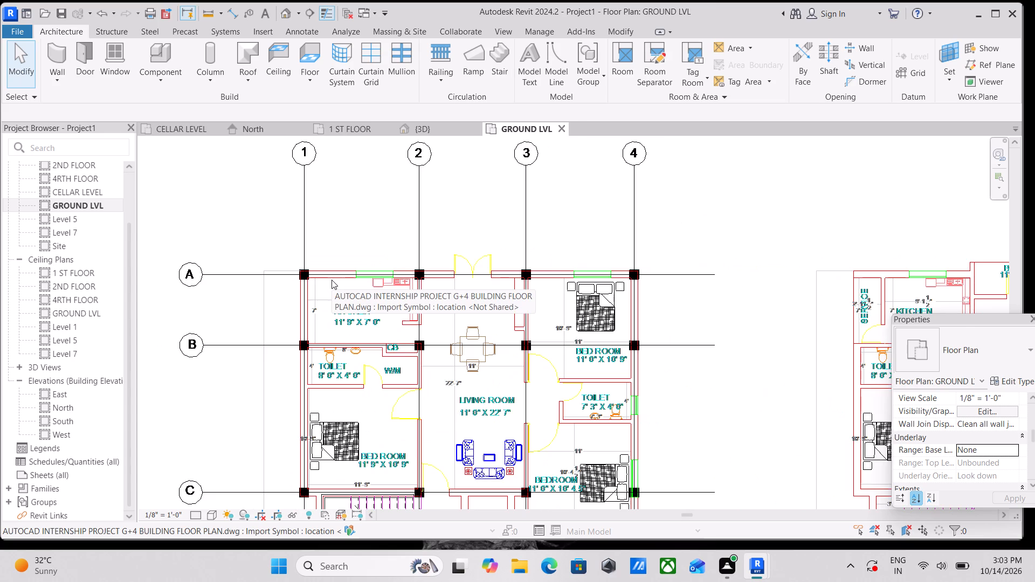
Draw an OUTER WALL 9" along grid A from the grid 1 corner to the grid 4 corner, about 36'-1" long, flipping its orientation.
key(w)
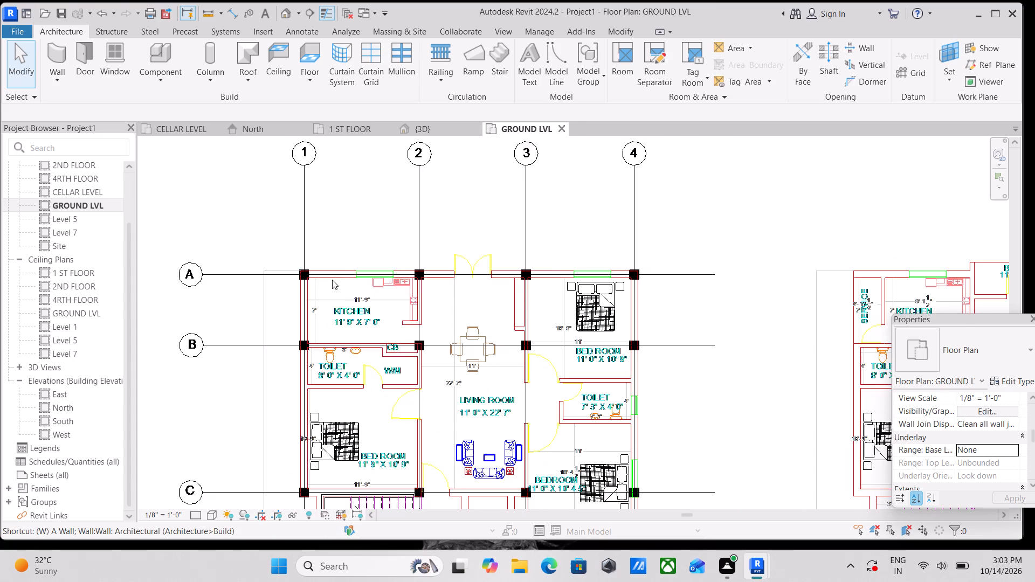
key(a)
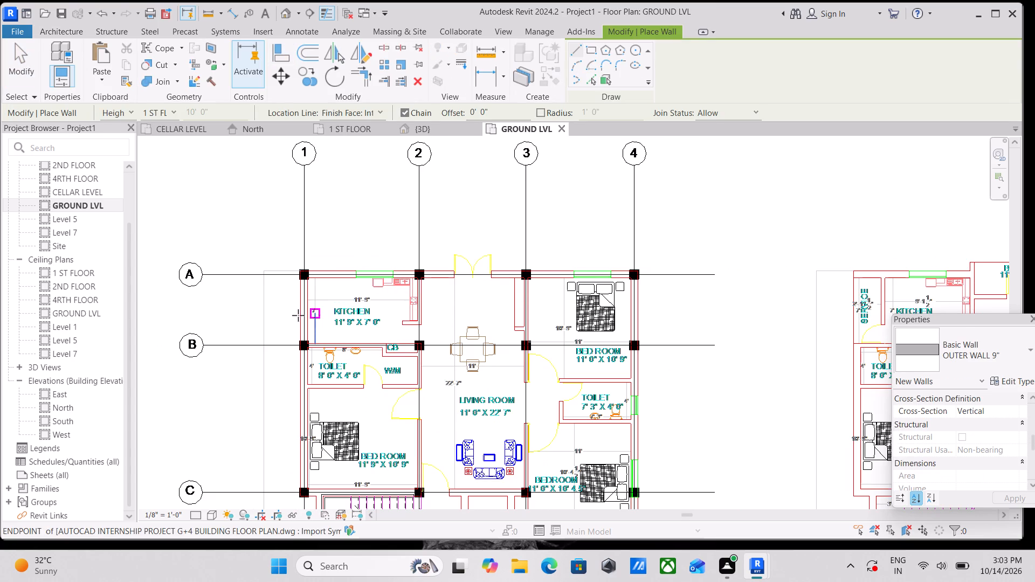
scroll(314, 246, up, 2)
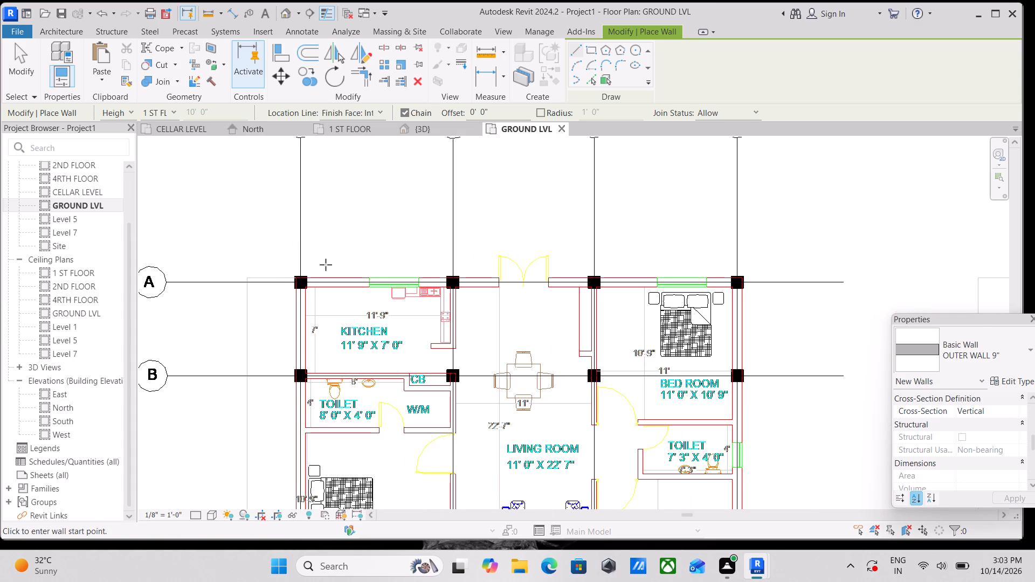
scroll(312, 274, up, 5)
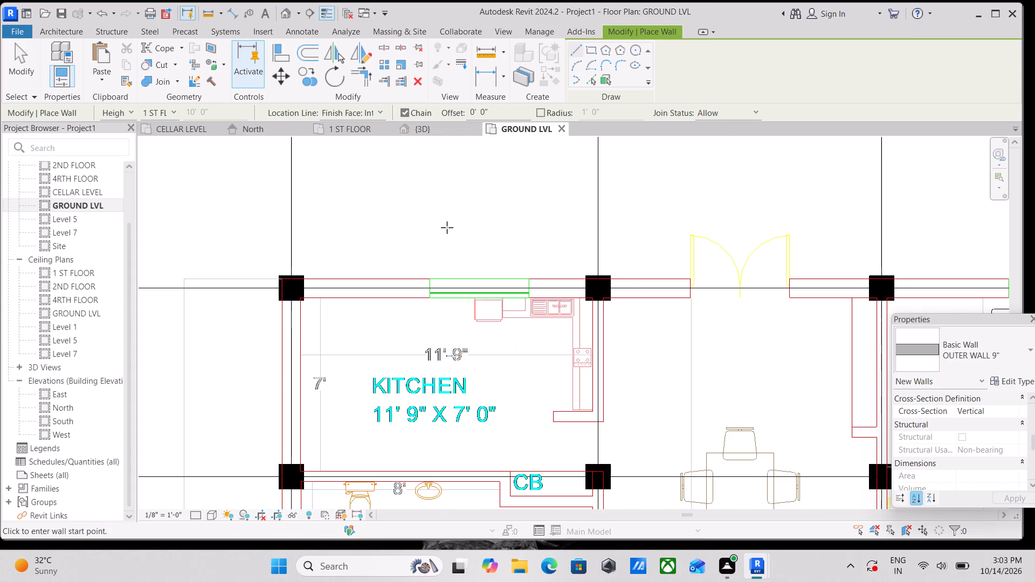
click(282, 280)
scroll(549, 257, down, 1)
middle_drag(549, 257, 372, 239)
key(space)
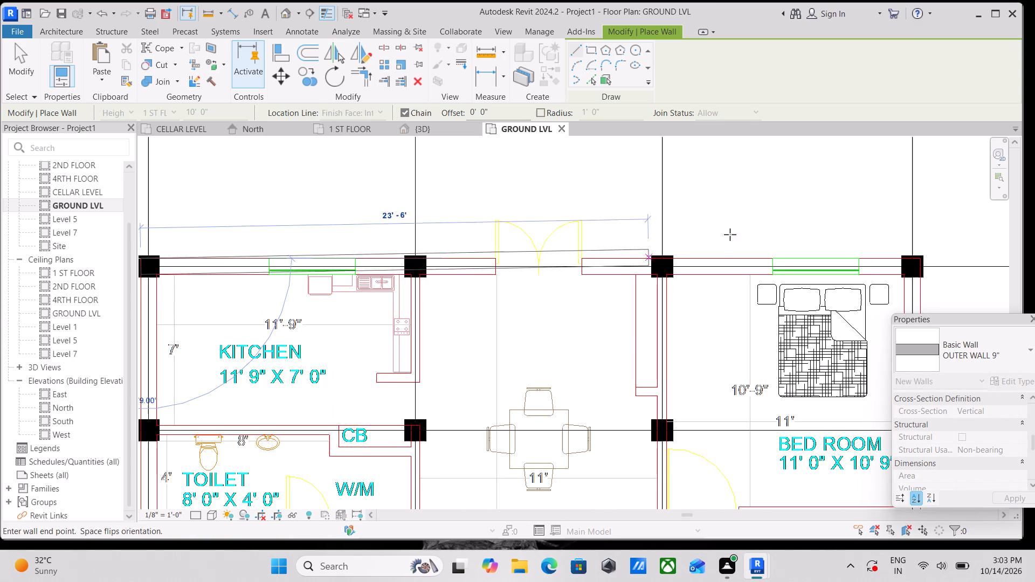
middle_drag(741, 231, 567, 255)
scroll(750, 286, up, 2)
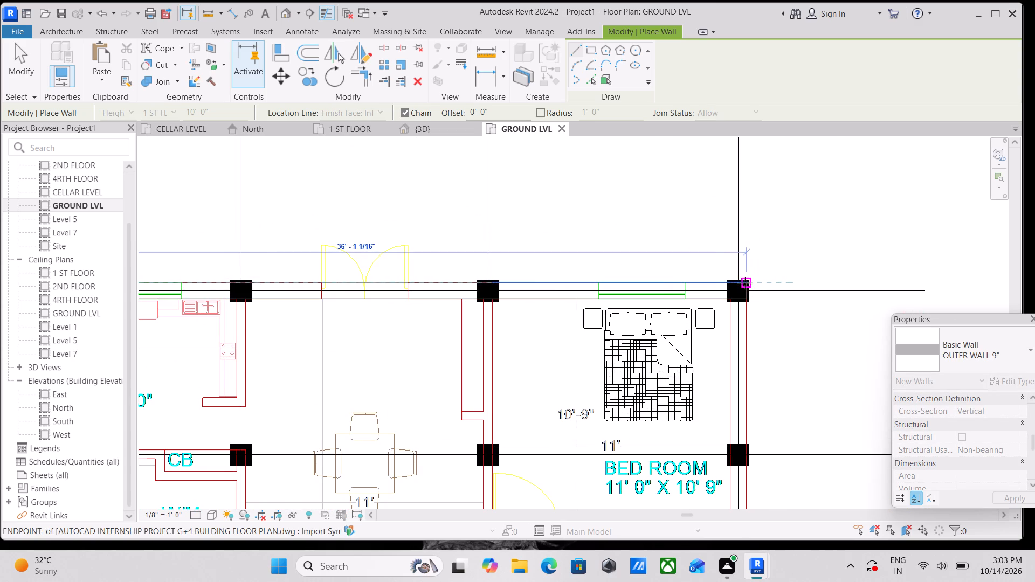
click(743, 282)
Continue the chained OUTER WALL 9" along grid 4 from the grid A corner to the outer corner at grid F.
middle_drag(751, 330, 728, 169)
scroll(728, 169, down, 1)
scroll(737, 388, down, 2)
middle_drag(737, 388, 709, 293)
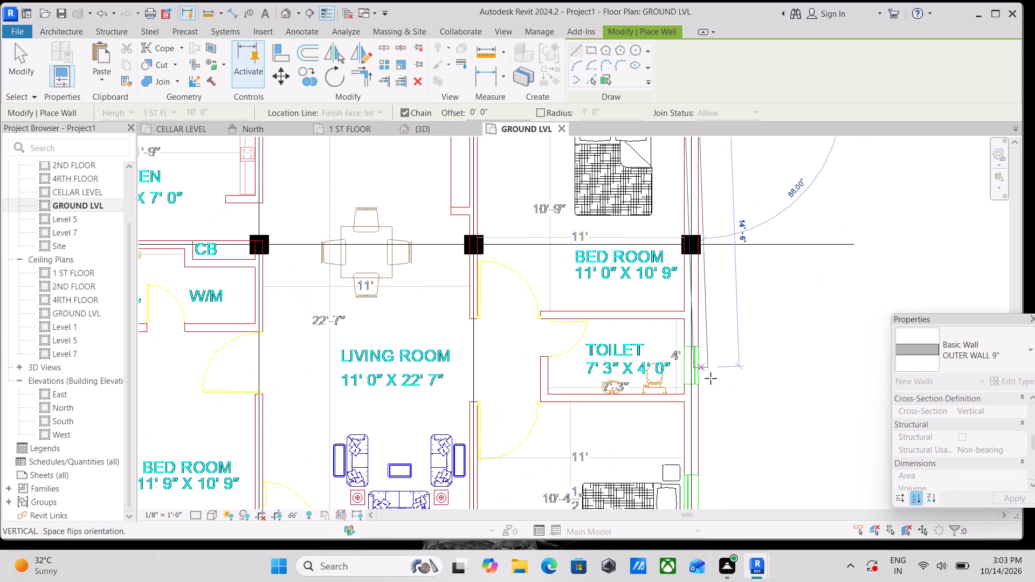
scroll(710, 378, down, 1)
middle_drag(710, 378, 692, 186)
scroll(700, 314, down, 1)
middle_drag(700, 315, 690, 199)
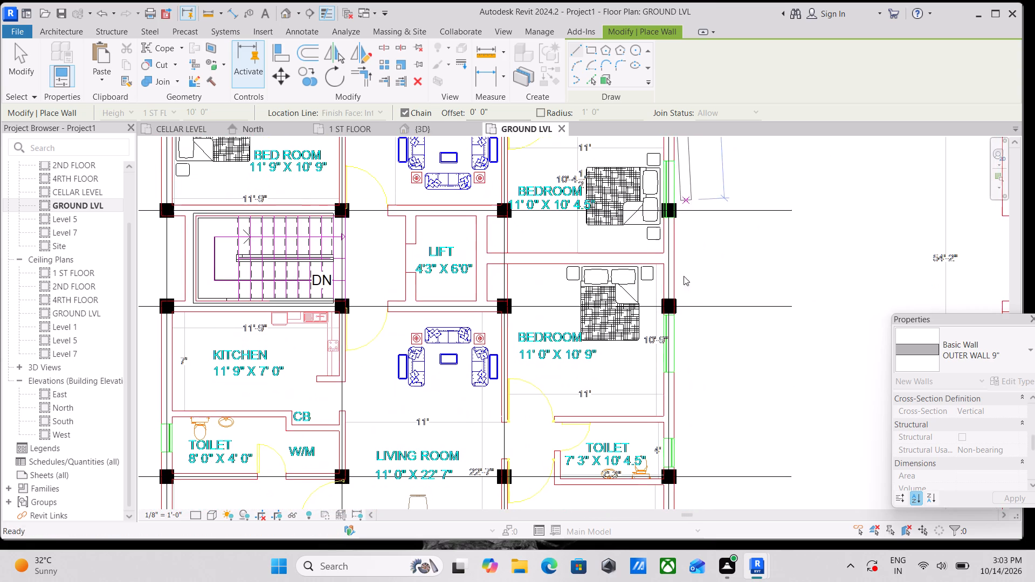
middle_drag(679, 386, 663, 218)
middle_drag(673, 363, 669, 241)
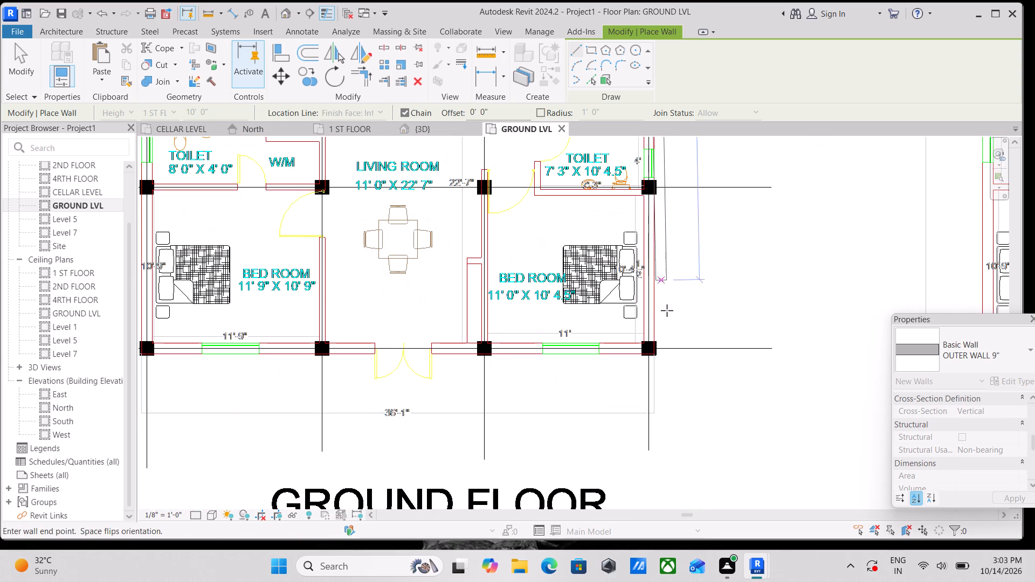
scroll(663, 342, up, 7)
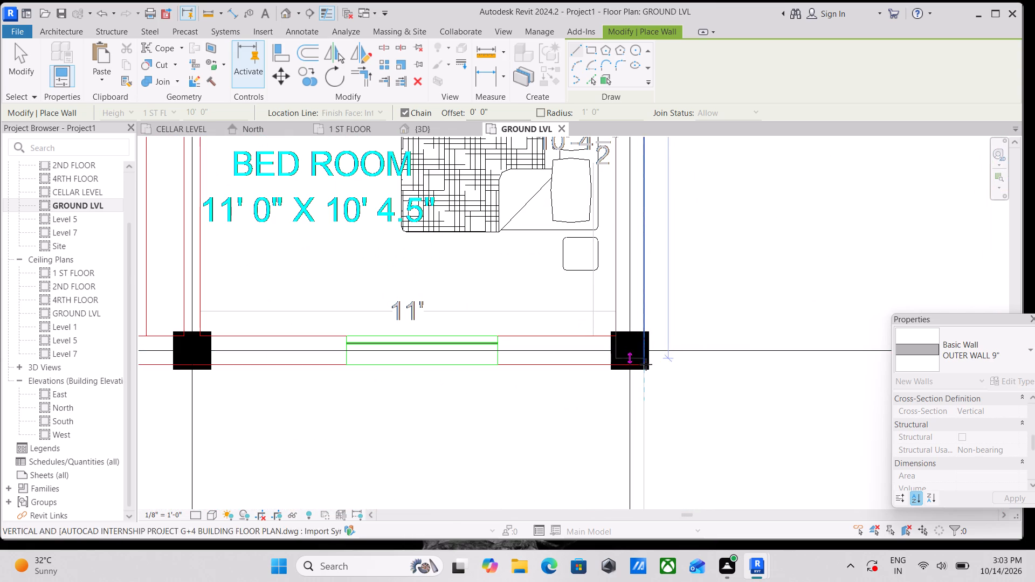
click(643, 363)
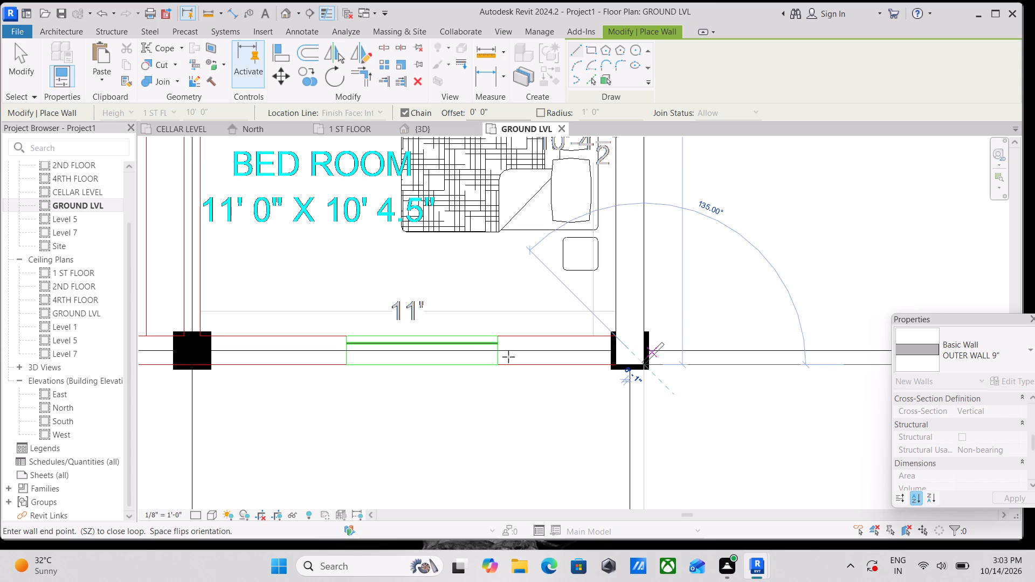
Continue the OUTER WALL 9" along grid F from the grid 4 corner to the outer corner at grid 1.
scroll(488, 357, down, 2)
middle_drag(487, 357, 695, 344)
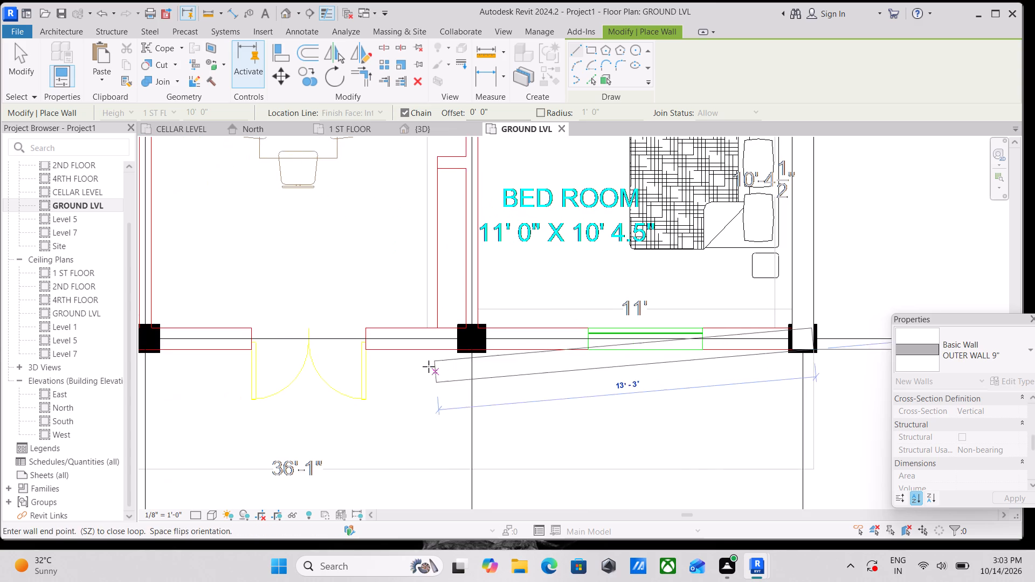
scroll(429, 366, down, 1)
middle_drag(429, 366, 725, 355)
scroll(500, 347, down, 1)
middle_drag(499, 347, 750, 345)
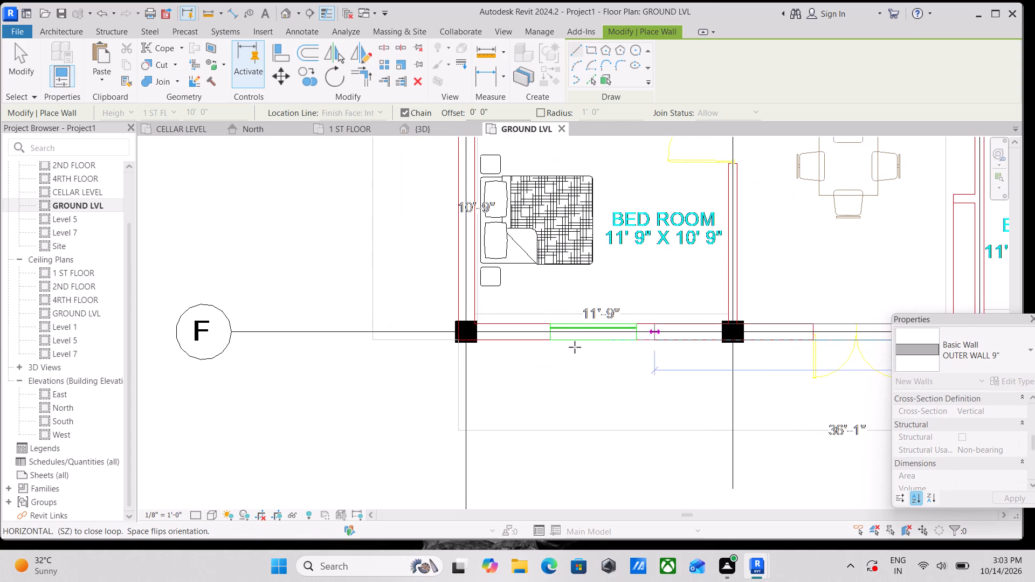
scroll(541, 347, up, 3)
scroll(463, 339, up, 3)
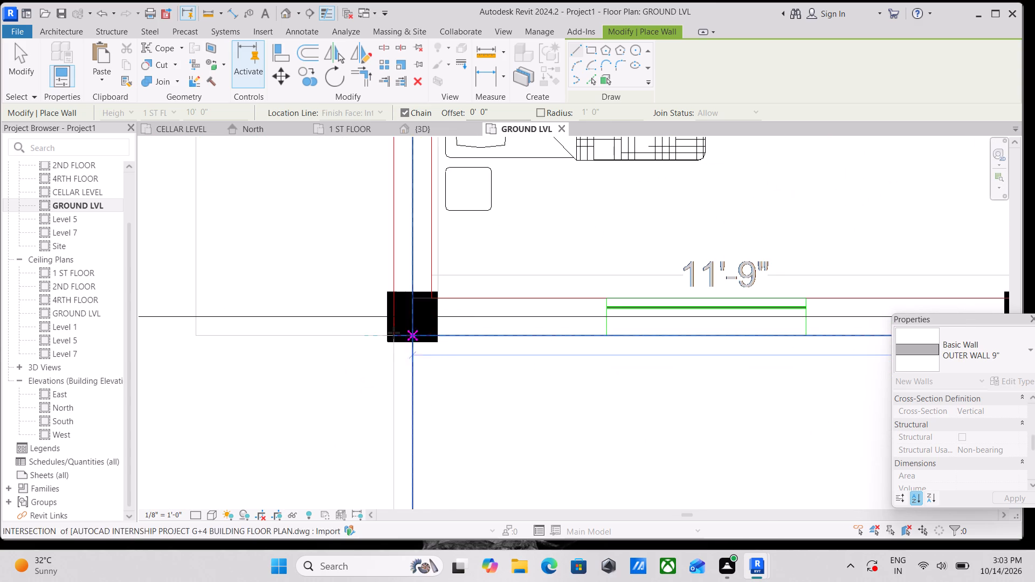
click(391, 336)
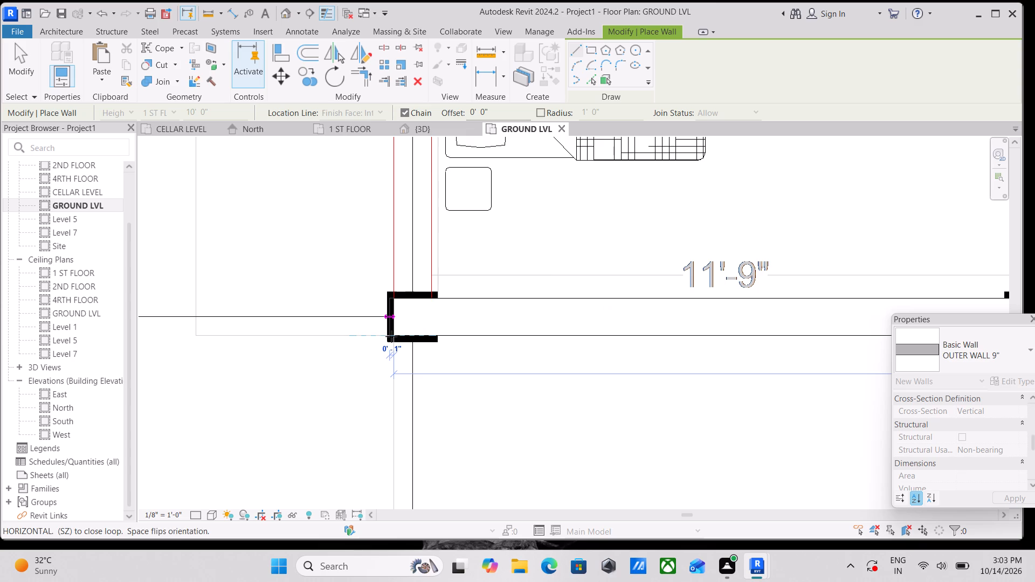
Continue the chained OUTER WALL 9" along grid 1 from the grid F corner to the outer corner of the column at grid D.
scroll(410, 248, down, 3)
middle_drag(410, 248, 401, 450)
scroll(394, 221, down, 3)
middle_drag(394, 221, 395, 447)
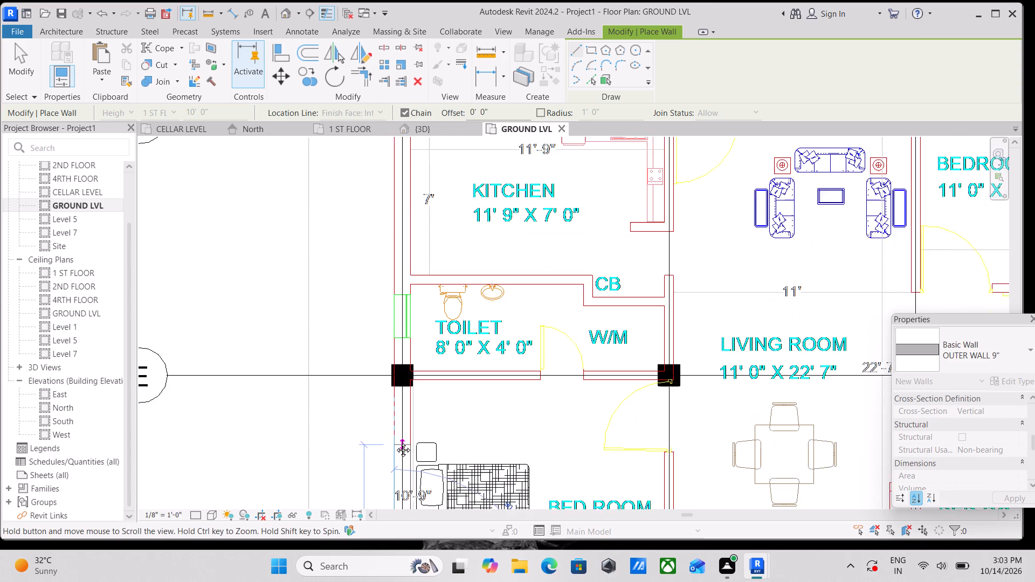
scroll(411, 299, down, 1)
middle_drag(411, 299, 365, 479)
scroll(374, 282, down, 1)
middle_drag(374, 282, 372, 302)
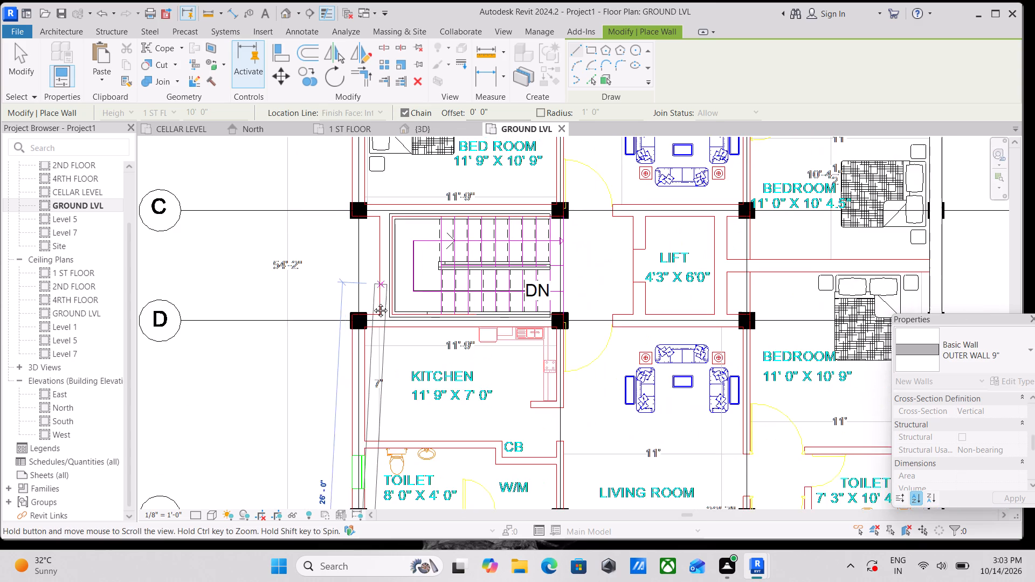
middle_drag(372, 302, 372, 355)
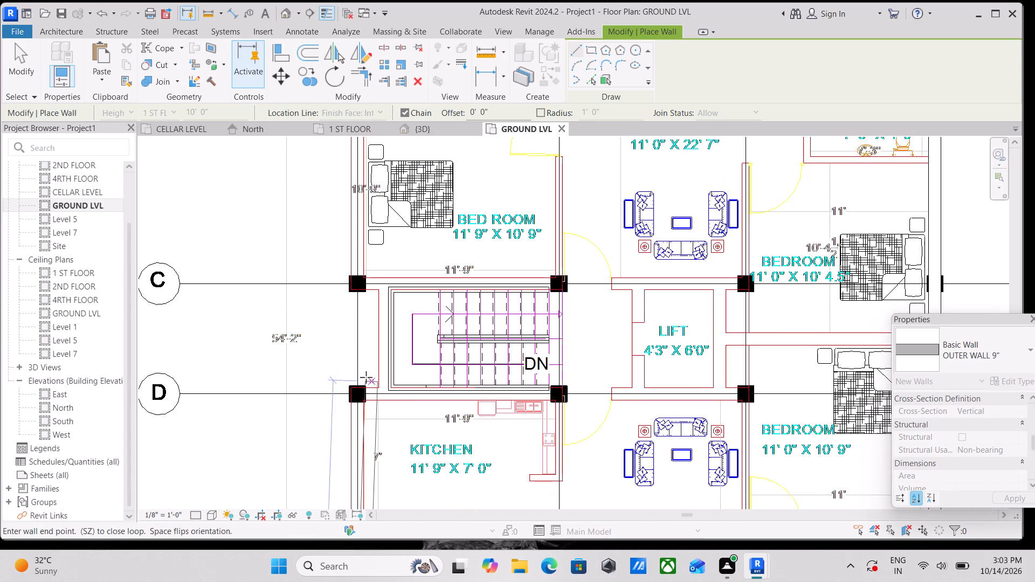
scroll(357, 398, up, 3)
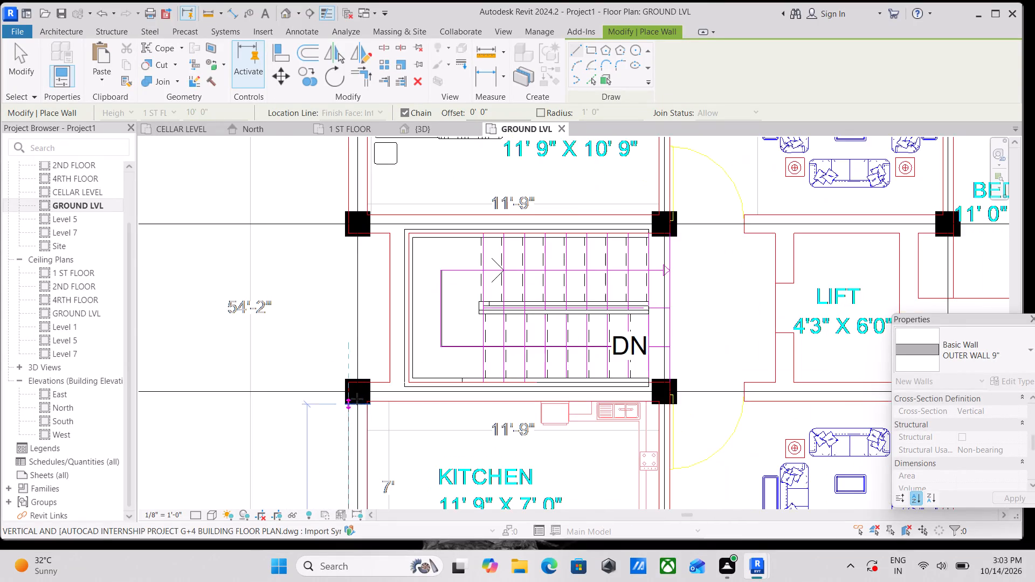
scroll(357, 396, up, 5)
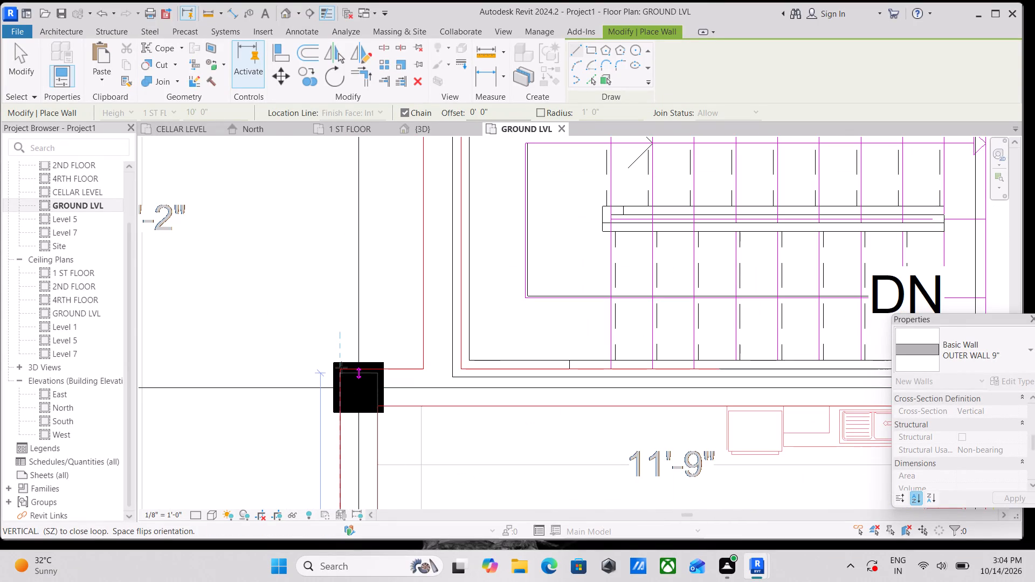
scroll(340, 371, up, 3)
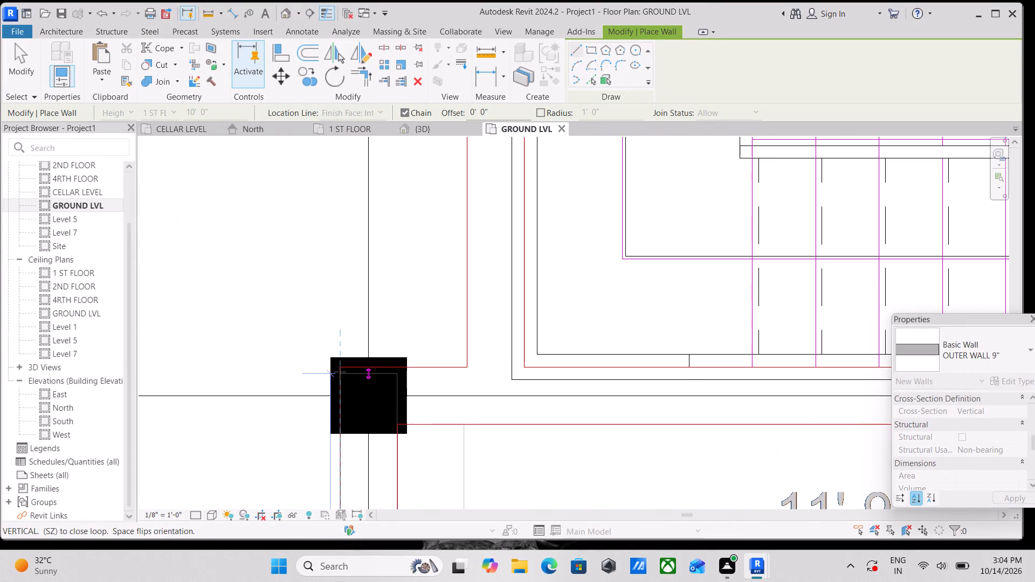
click(341, 367)
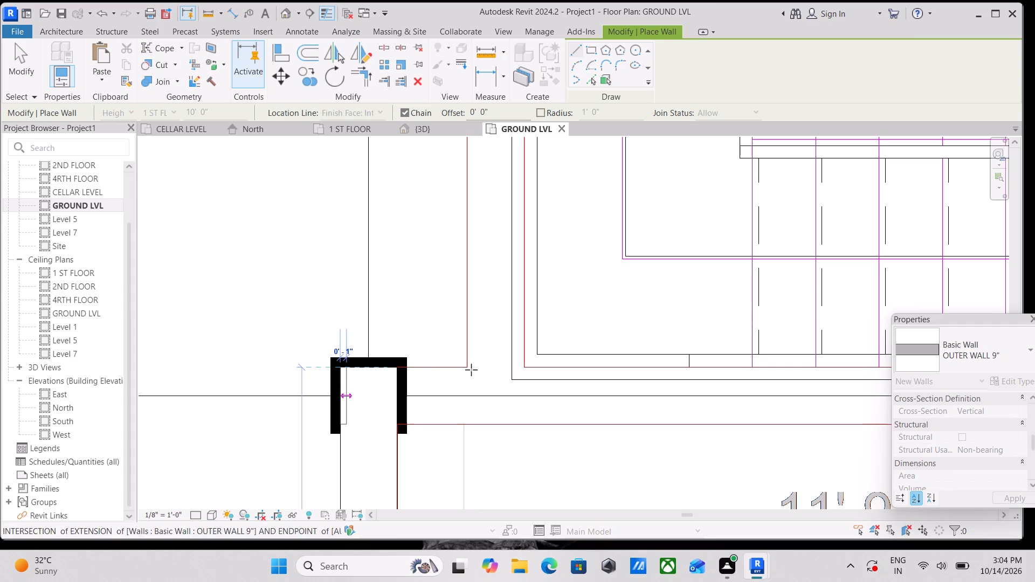
Trace the OUTER WALL 9" recess beside the staircase from grid D to grid C, stepping about 1'-8" inward and back out.
scroll(426, 391, down, 2)
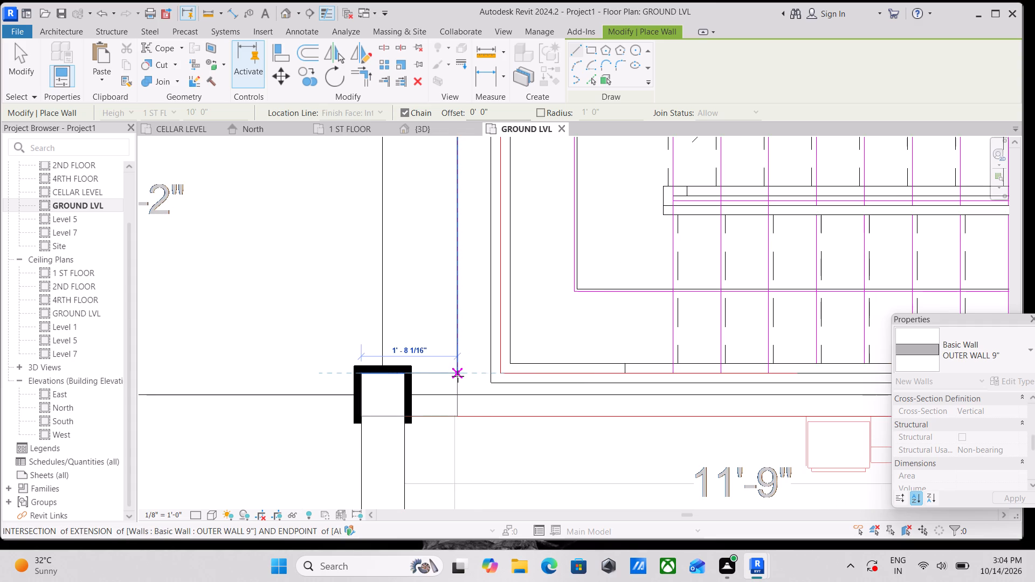
click(458, 376)
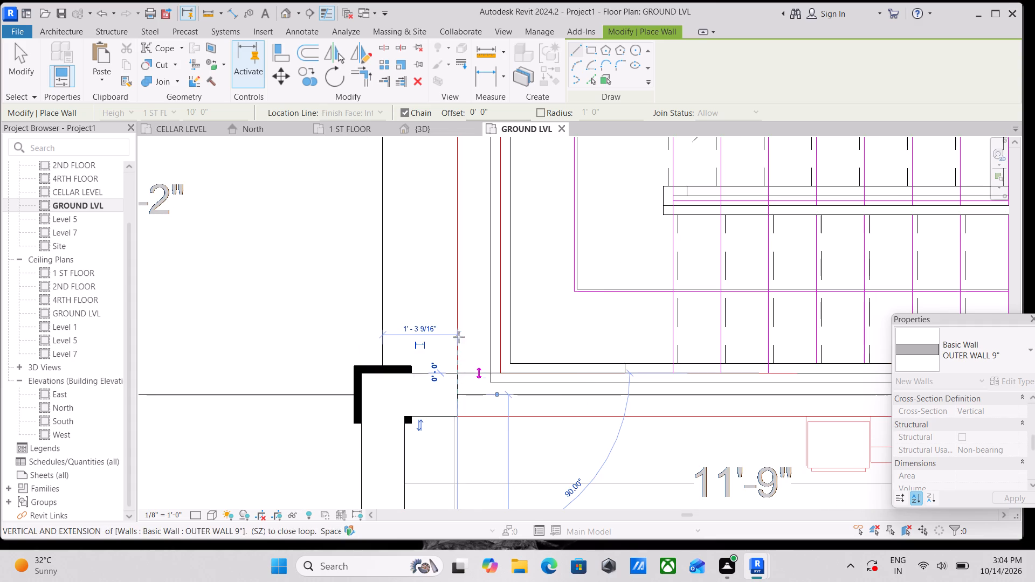
scroll(458, 244, down, 4)
middle_drag(453, 249, 446, 290)
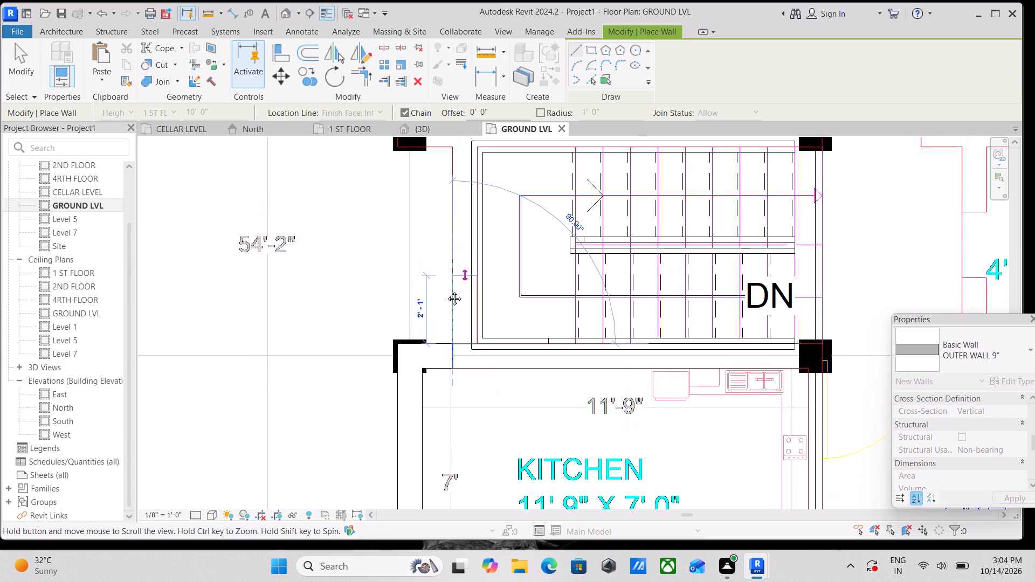
middle_drag(446, 290, 438, 338)
middle_drag(444, 263, 437, 336)
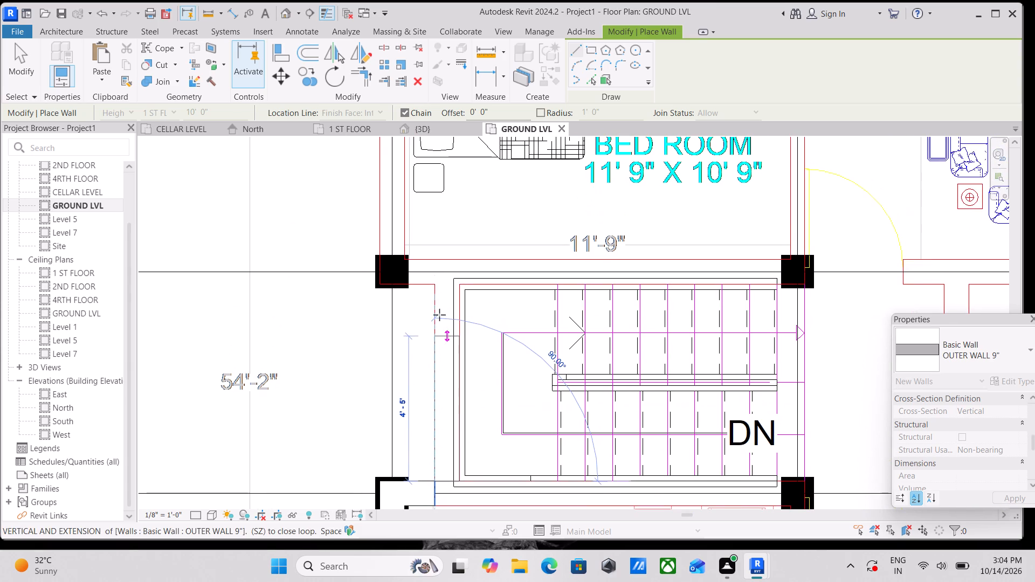
click(437, 281)
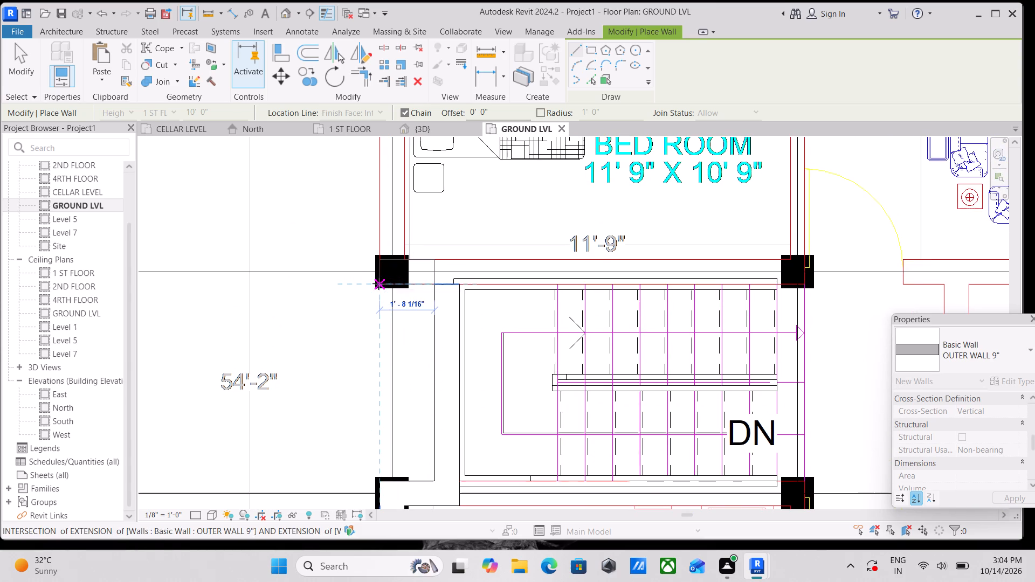
scroll(378, 283, up, 3)
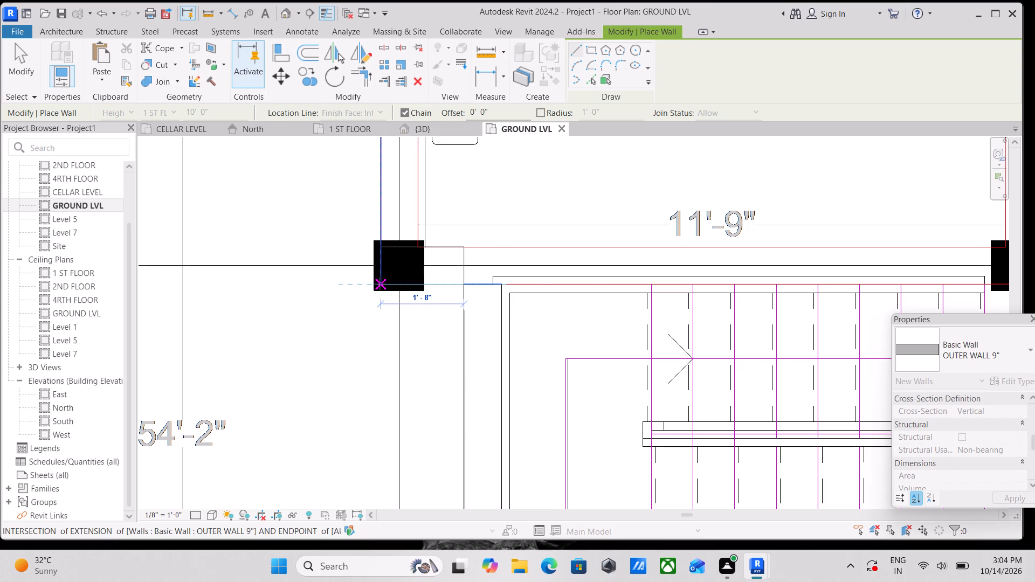
click(379, 283)
Continue the OUTER WALL 9" along grid 1 from grid C to the kitchen corner at grid A, closing the perimeter and ending the chain.
scroll(379, 283, down, 3)
middle_drag(379, 283, 362, 372)
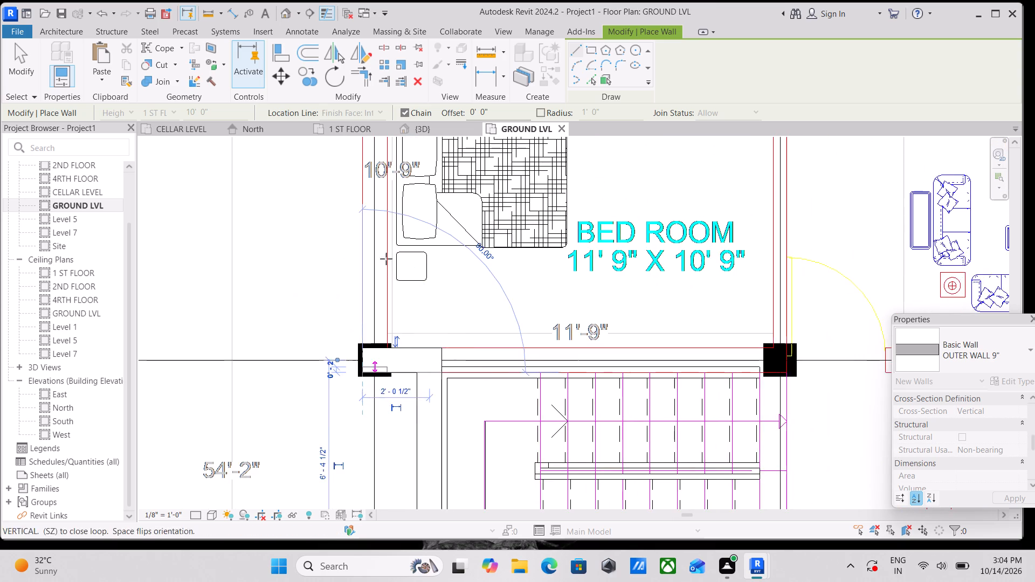
scroll(389, 245, down, 2)
middle_drag(389, 245, 358, 397)
scroll(368, 226, down, 2)
middle_drag(364, 227, 315, 385)
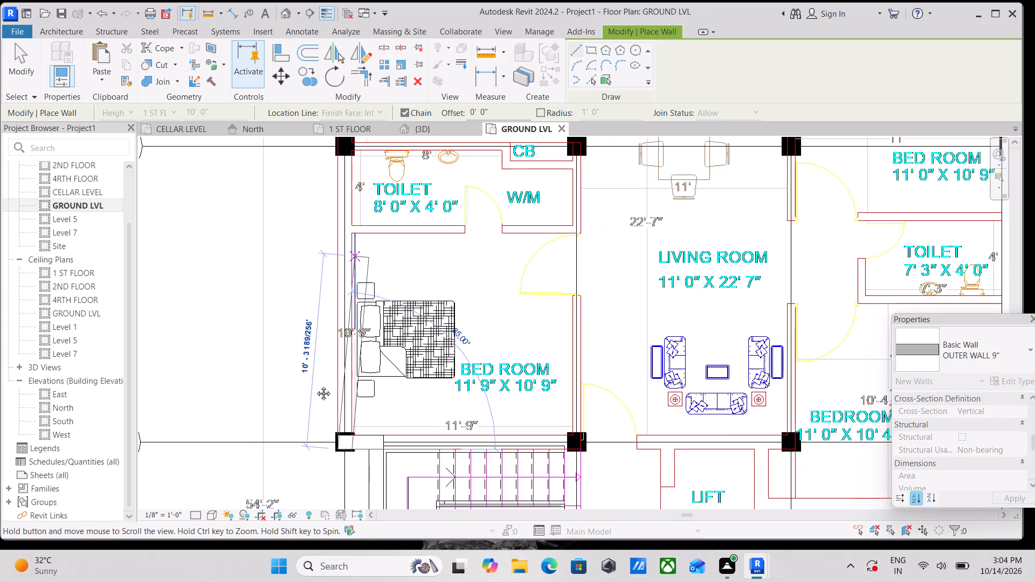
middle_drag(315, 385, 312, 395)
scroll(309, 249, down, 1)
middle_drag(309, 249, 301, 316)
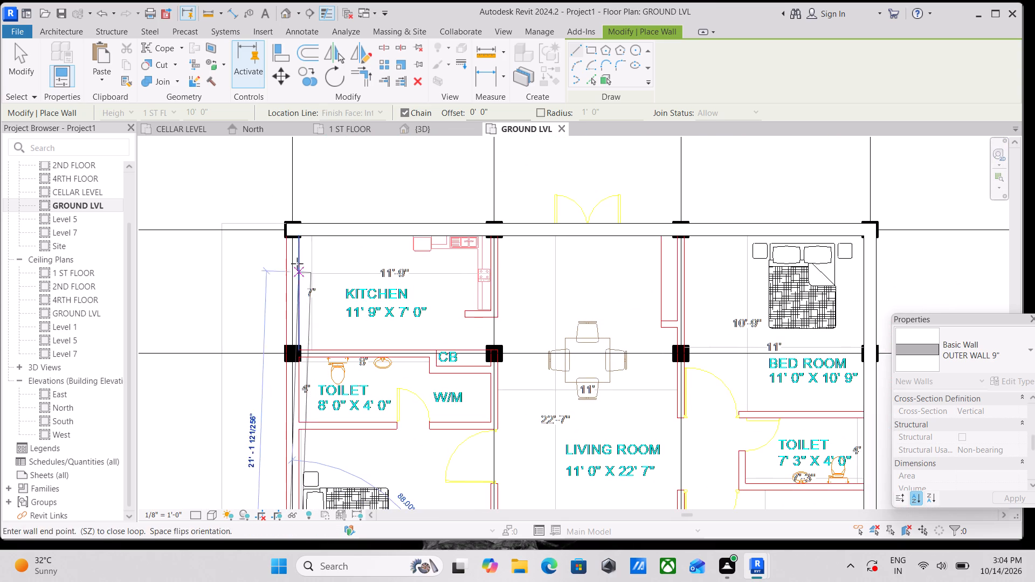
scroll(291, 240, up, 6)
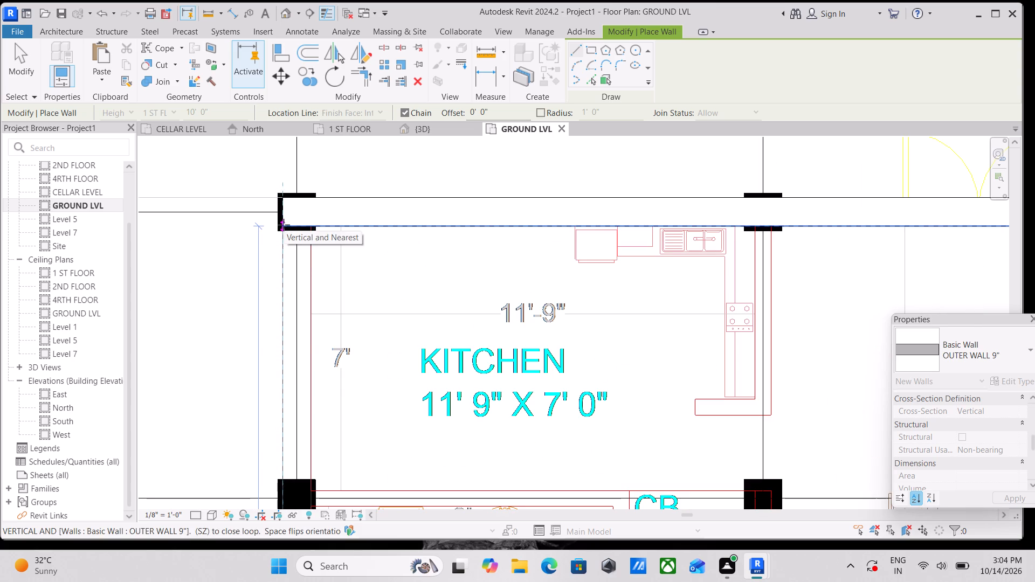
click(284, 225)
scroll(283, 225, down, 2)
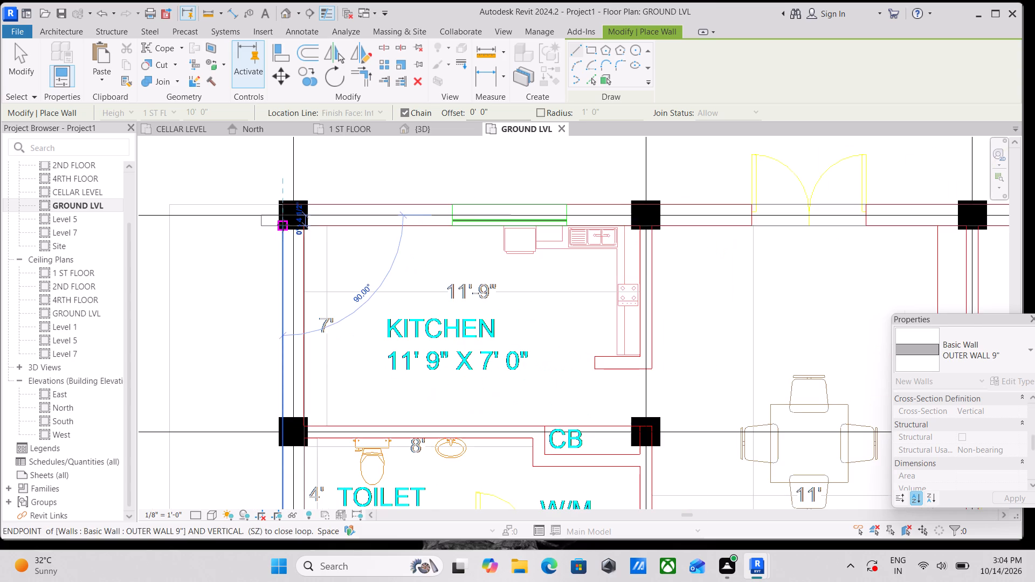
key(Escape)
Examine the outer wall perimeter and the imported interior wall lines across the ground floor plan from grid A to grid F.
scroll(316, 239, down, 2)
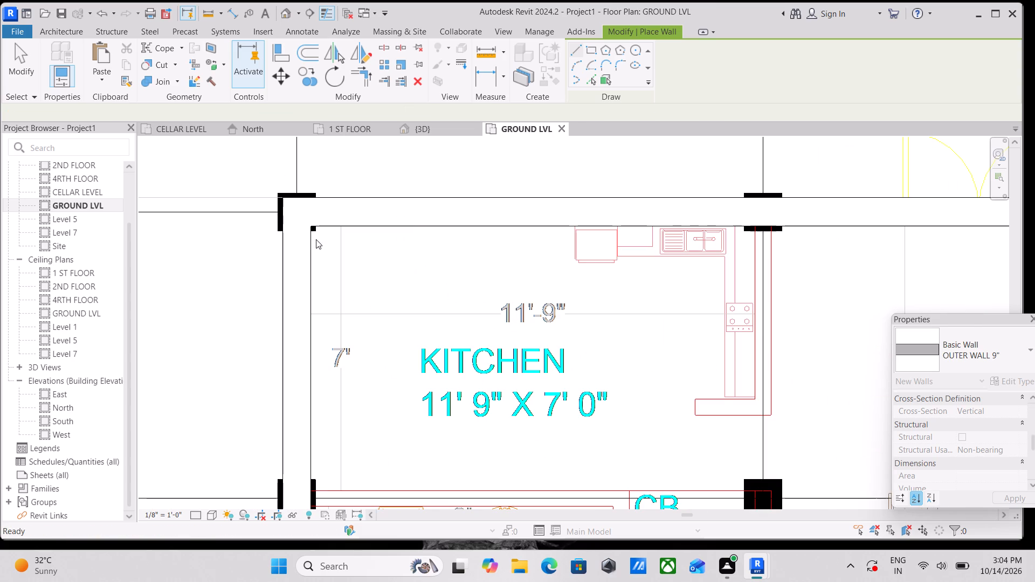
scroll(316, 239, down, 1)
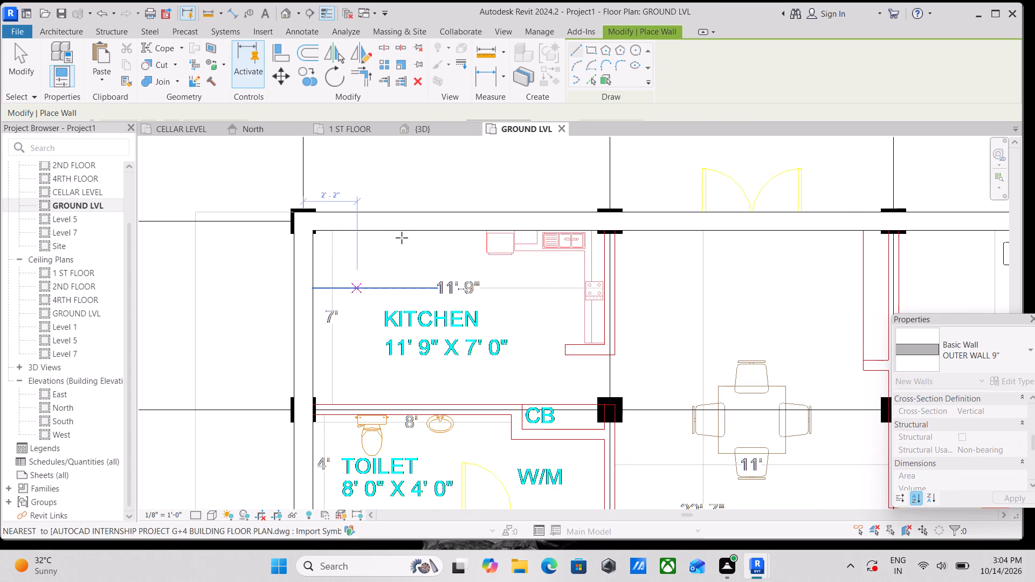
scroll(407, 249, down, 4)
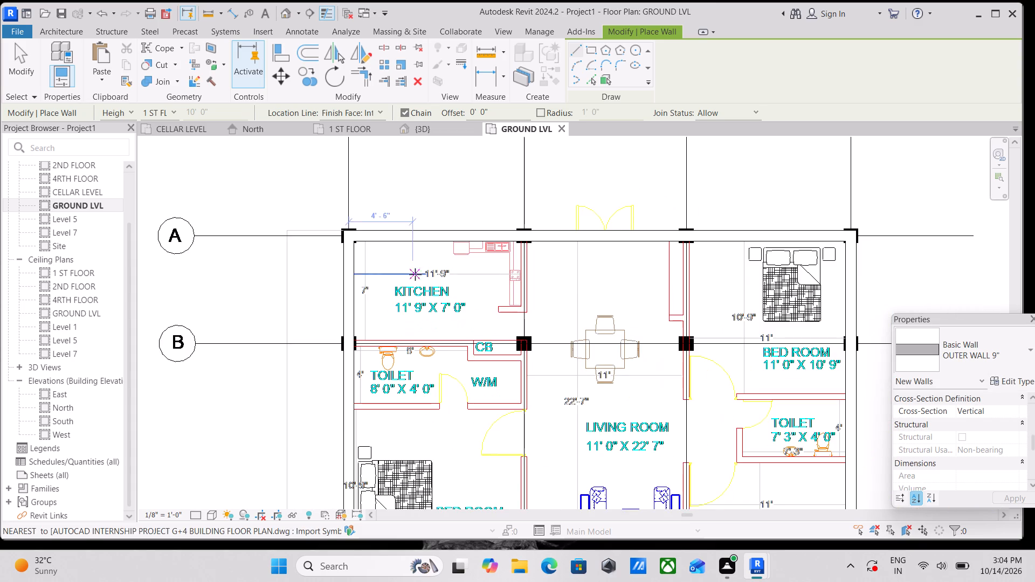
scroll(415, 274, down, 3)
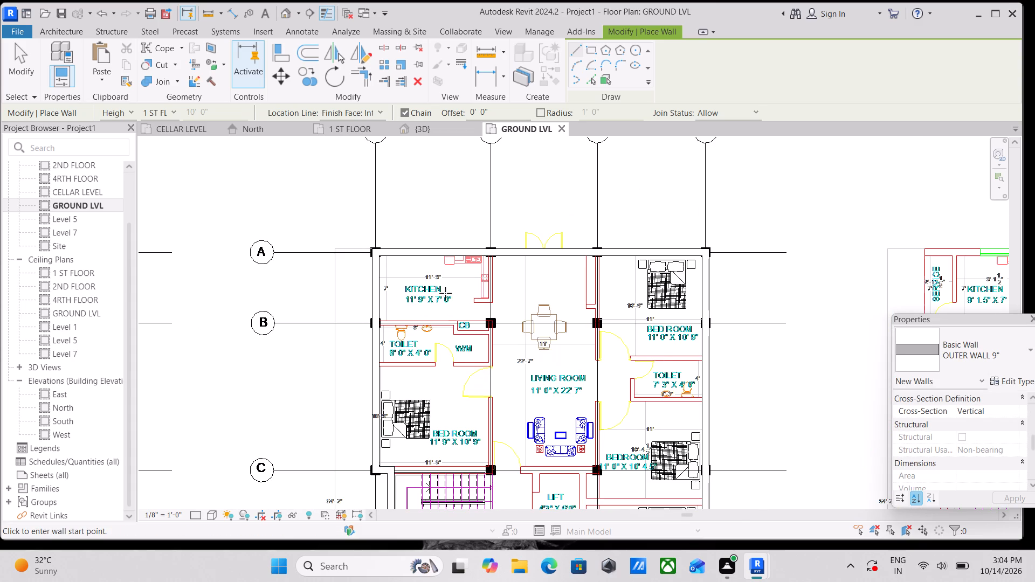
scroll(446, 296, down, 1)
scroll(494, 284, down, 2)
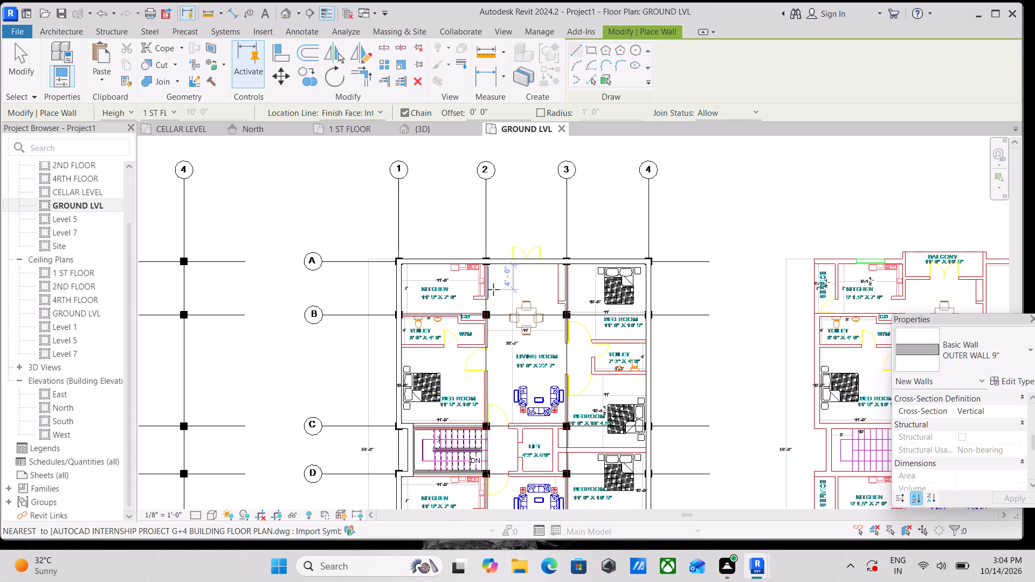
middle_drag(478, 337, 495, 284)
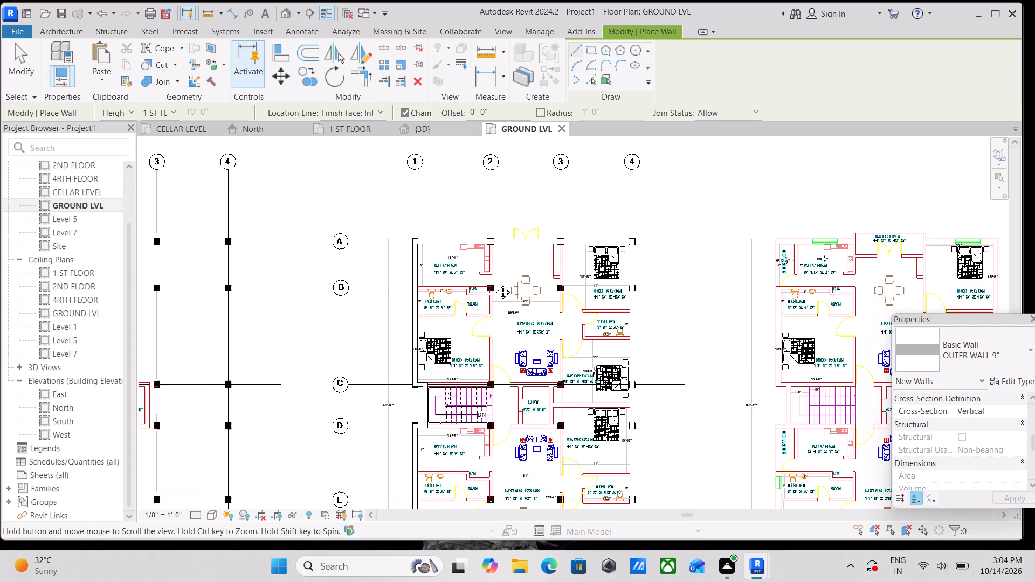
middle_drag(495, 284, 505, 269)
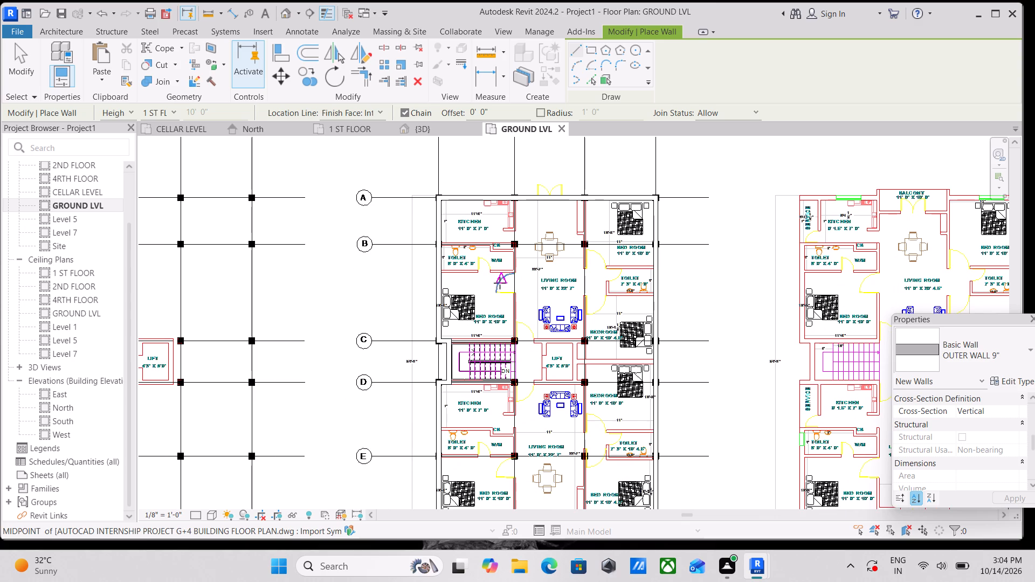
middle_drag(579, 311, 581, 279)
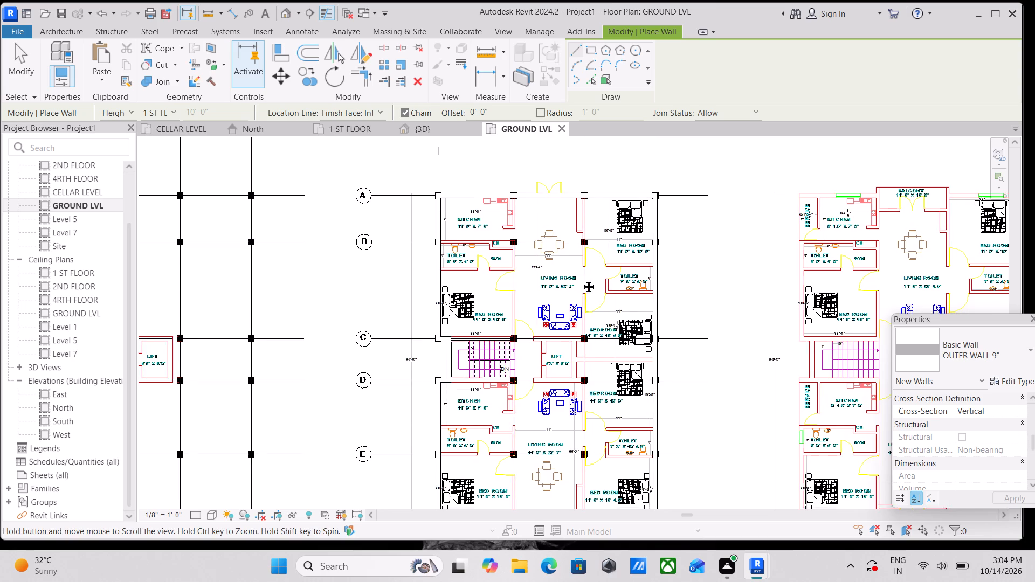
middle_drag(581, 279, 584, 266)
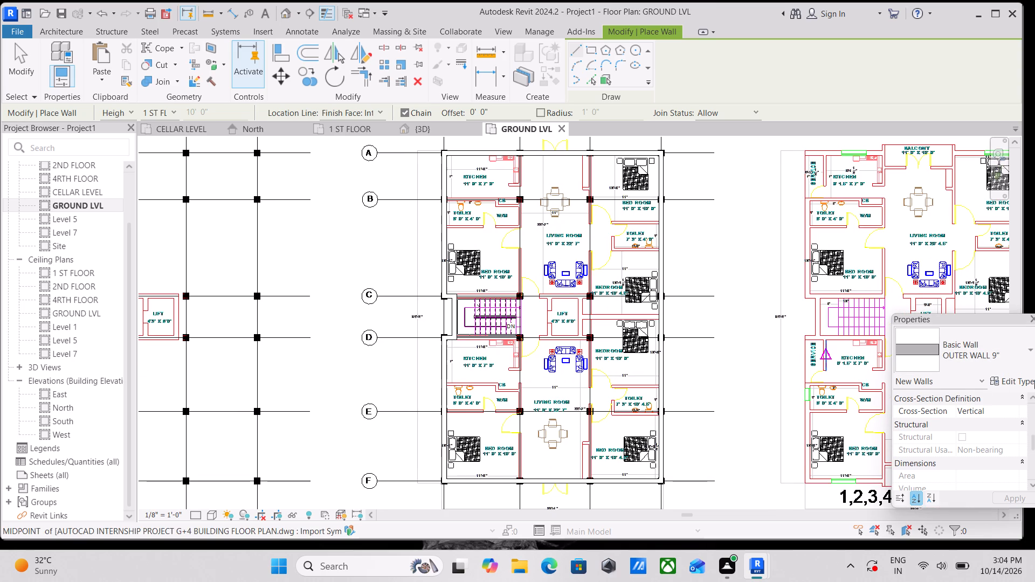
Duplicate the OUTER WALL 9" type as a new wall type named inner wall 5".
click(1023, 378)
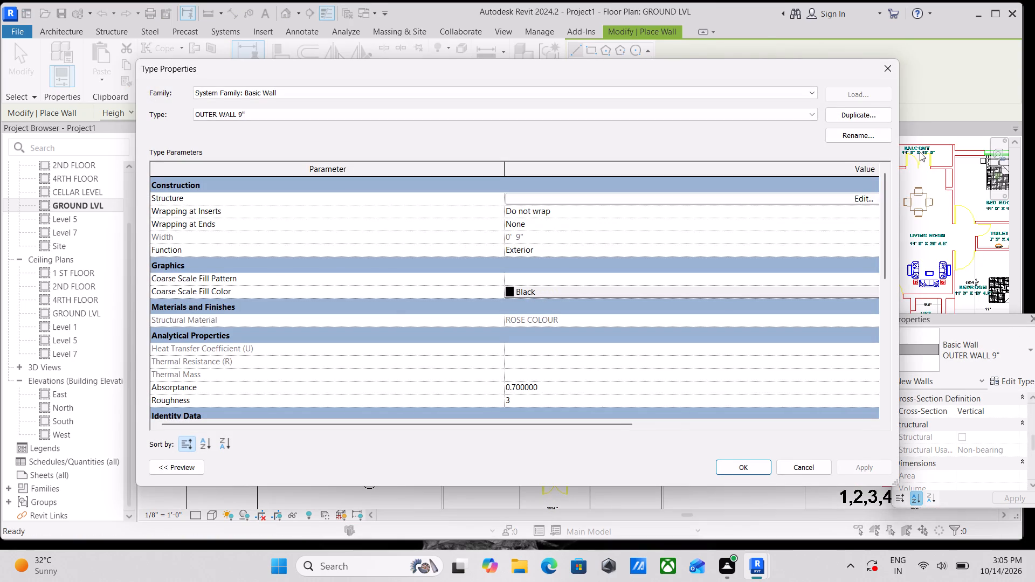
click(861, 112)
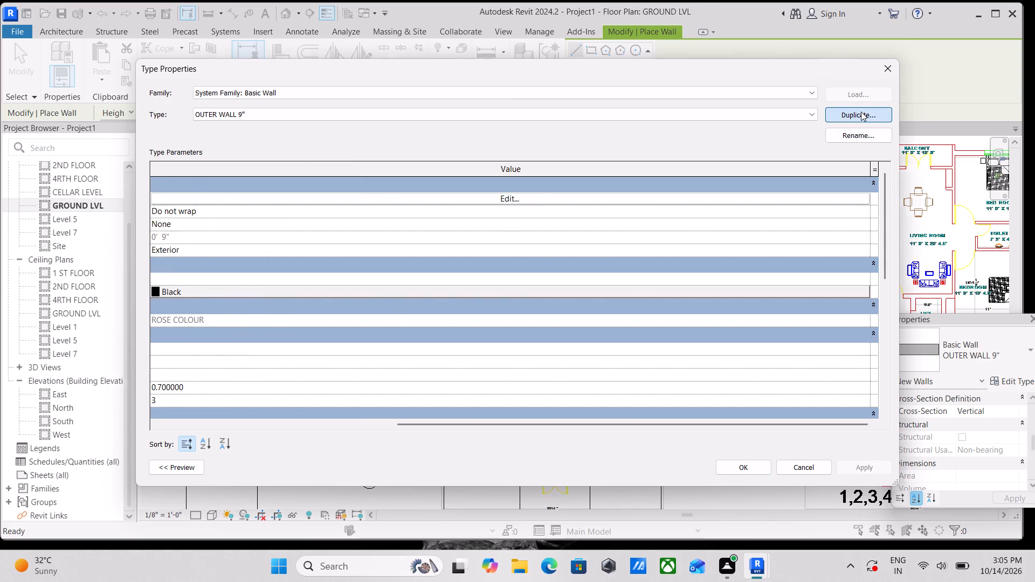
key(BackSpace)
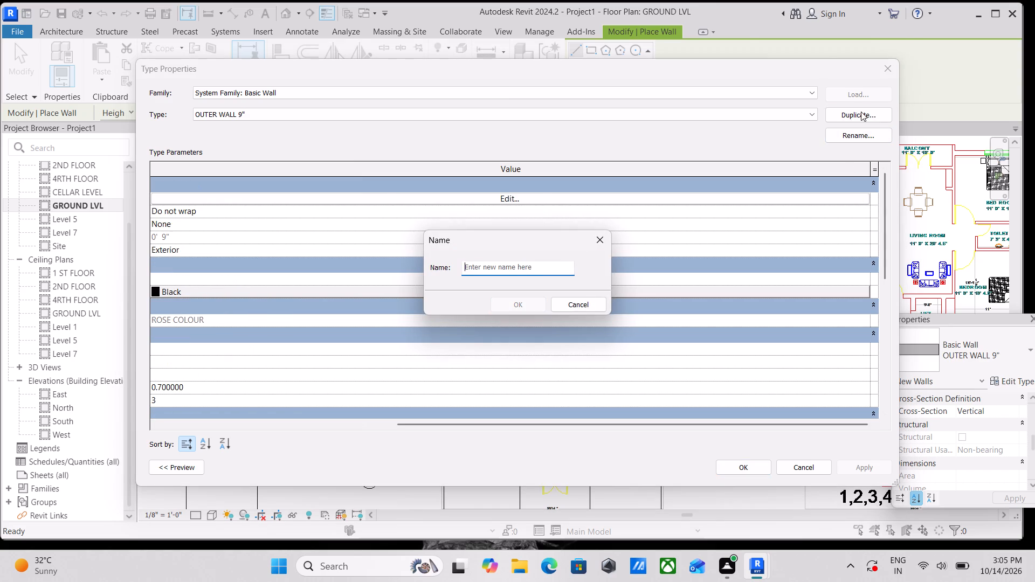
text(inn)
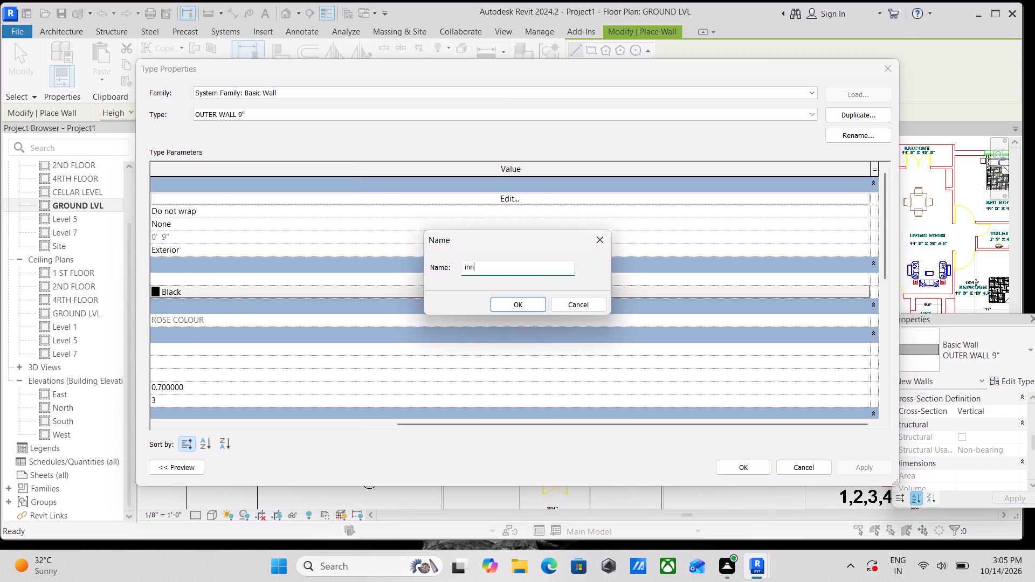
text(er wall)
key(space)
text(5)
key(shift+quotedbl)
click(519, 302)
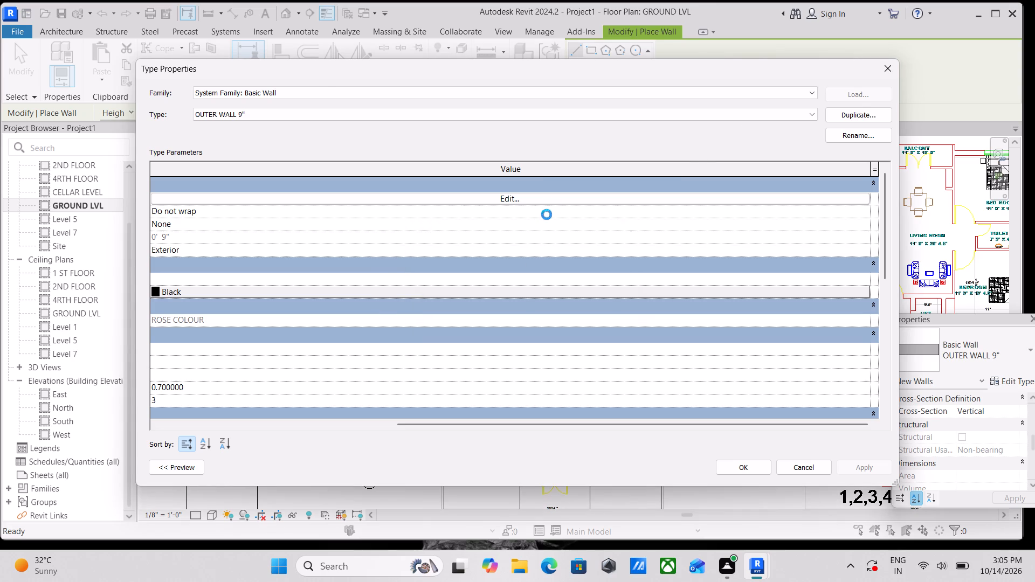
Set the structure layer thickness of inner wall 5" to 5", keep the ROSE COLOUR material, and apply the type.
click(515, 193)
click(515, 193)
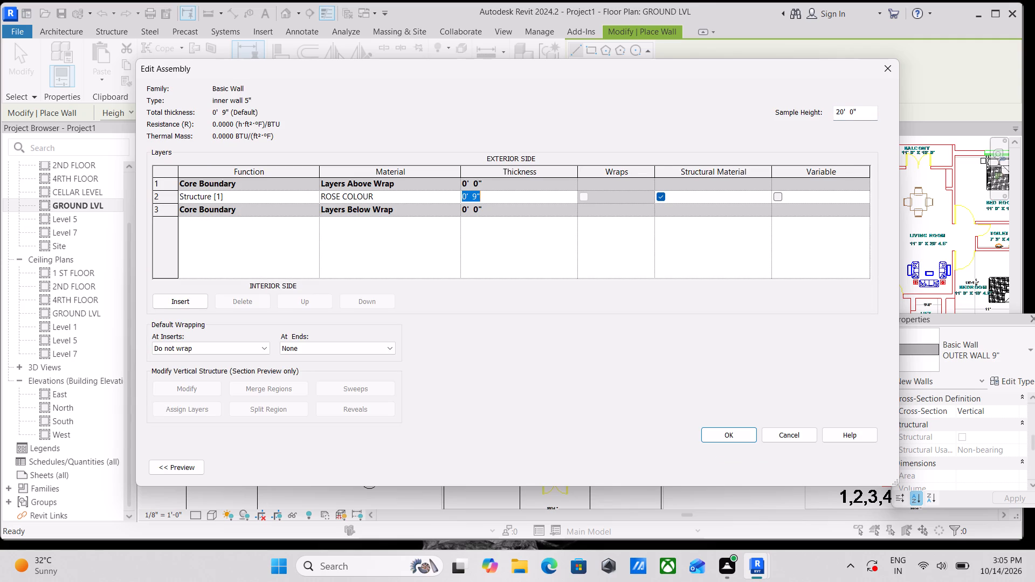
key(5)
key(shift+quotedbl)
click(403, 197)
click(432, 197)
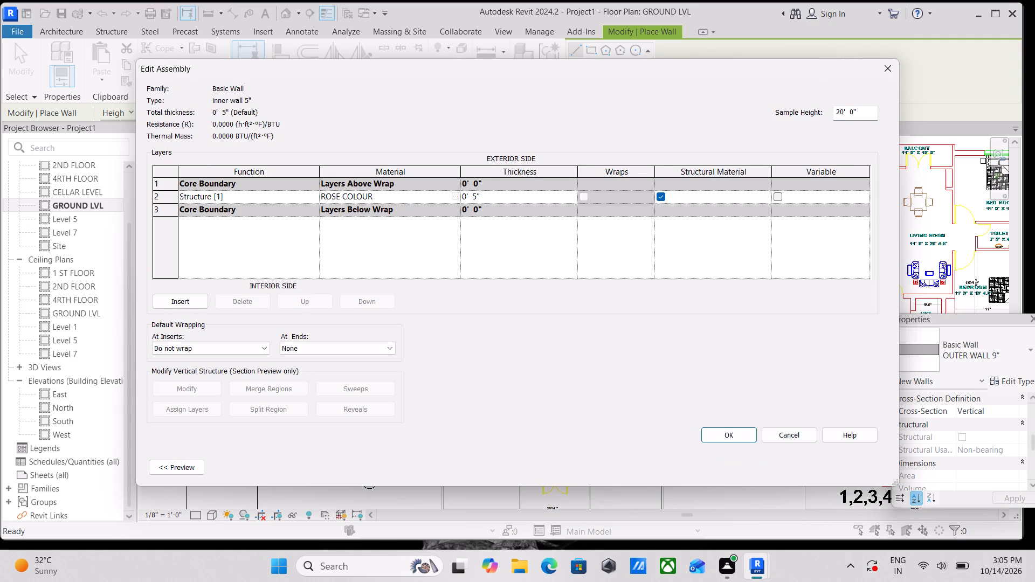
click(457, 193)
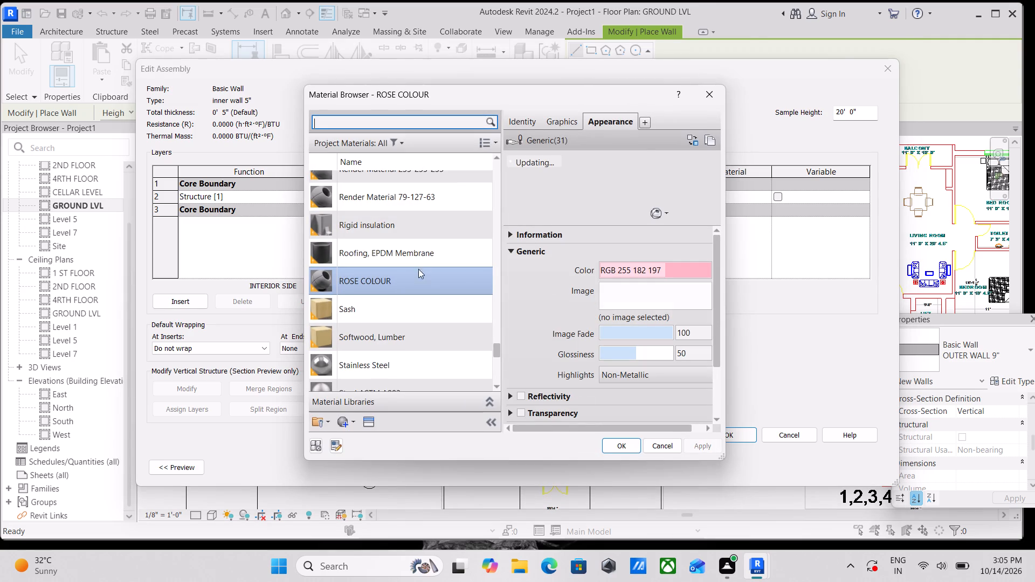
click(405, 278)
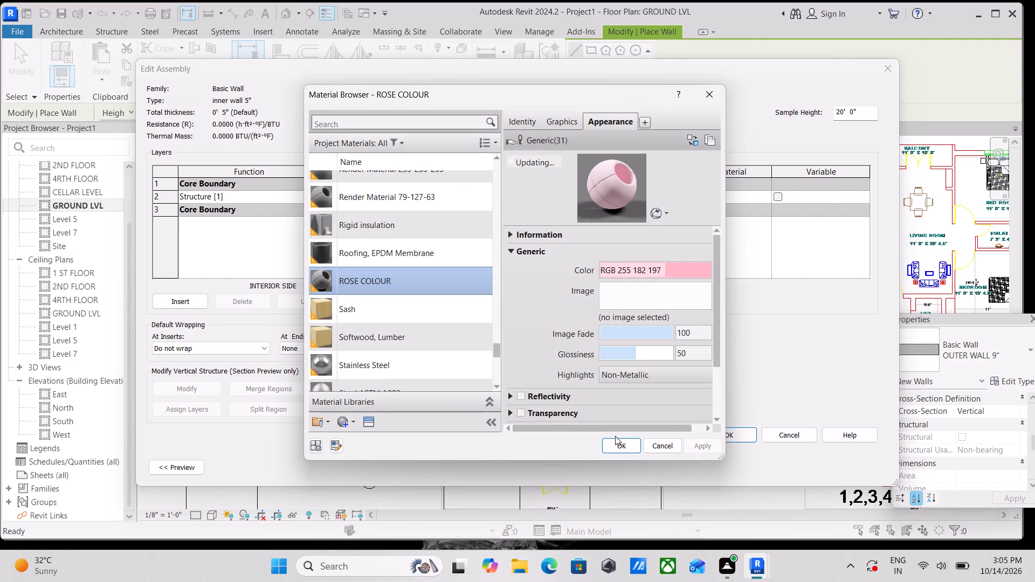
click(618, 446)
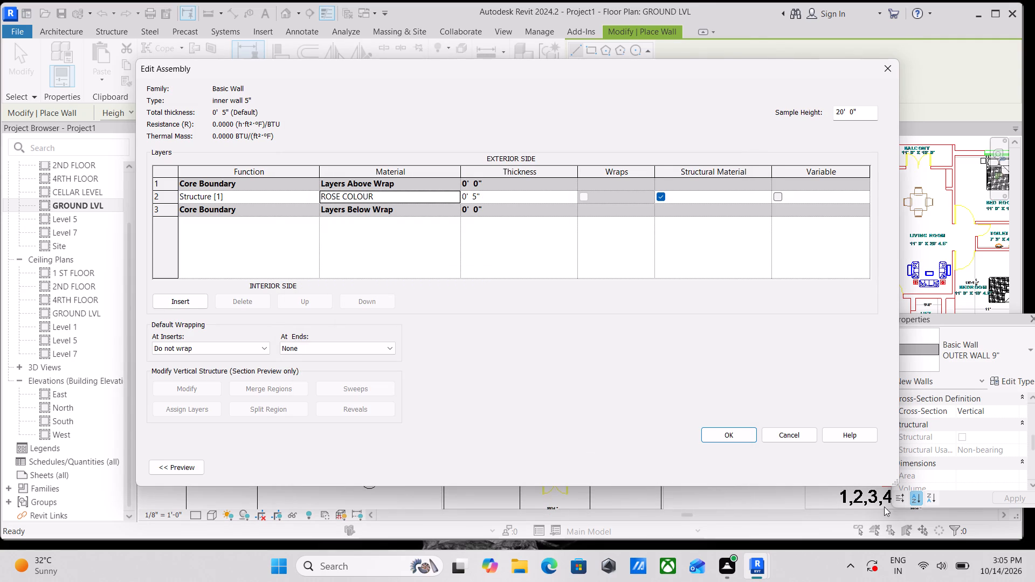
click(717, 427)
click(872, 466)
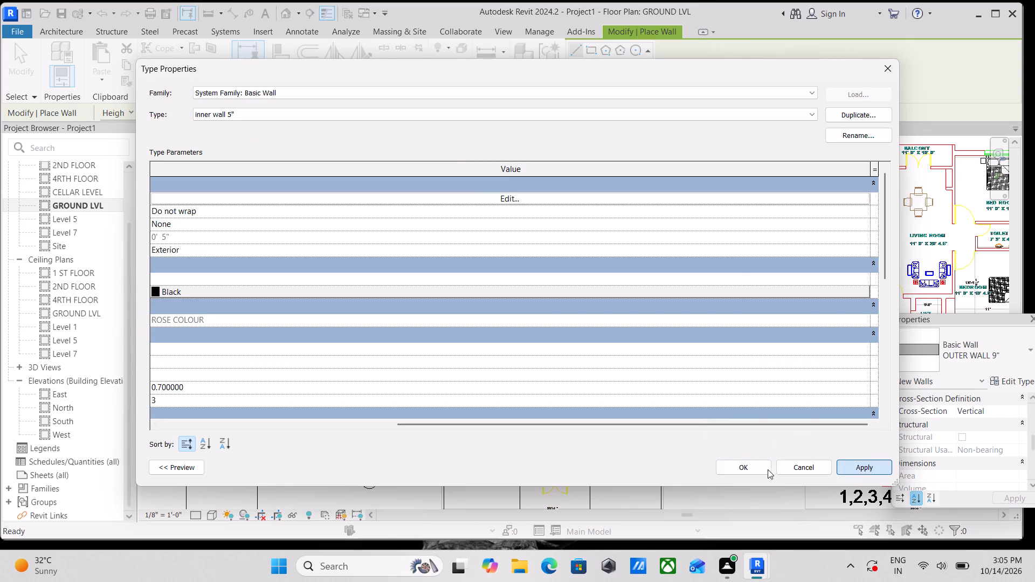
click(745, 469)
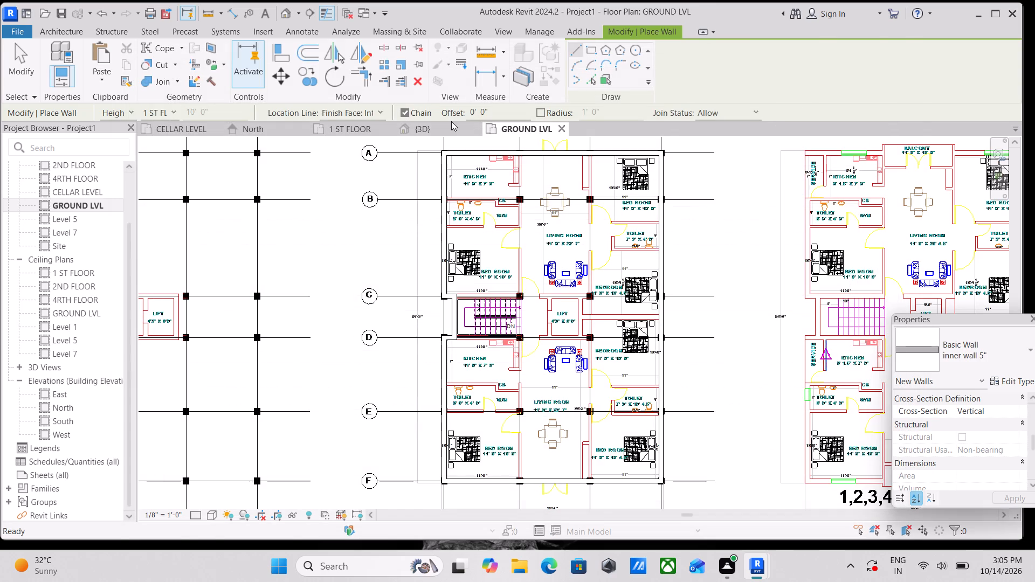
Draw inner wall 5" from the outer wall at grid A along the kitchen's living-room side, with a return about 1'-7" long into the kitchen.
scroll(458, 182, up, 3)
scroll(539, 183, up, 3)
middle_drag(592, 176, 586, 203)
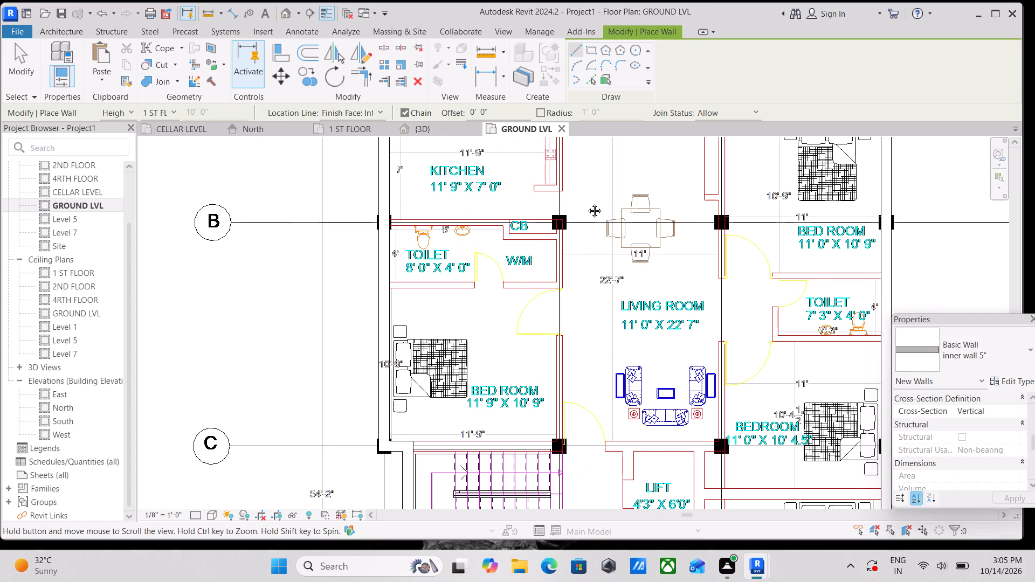
middle_drag(586, 203, 582, 252)
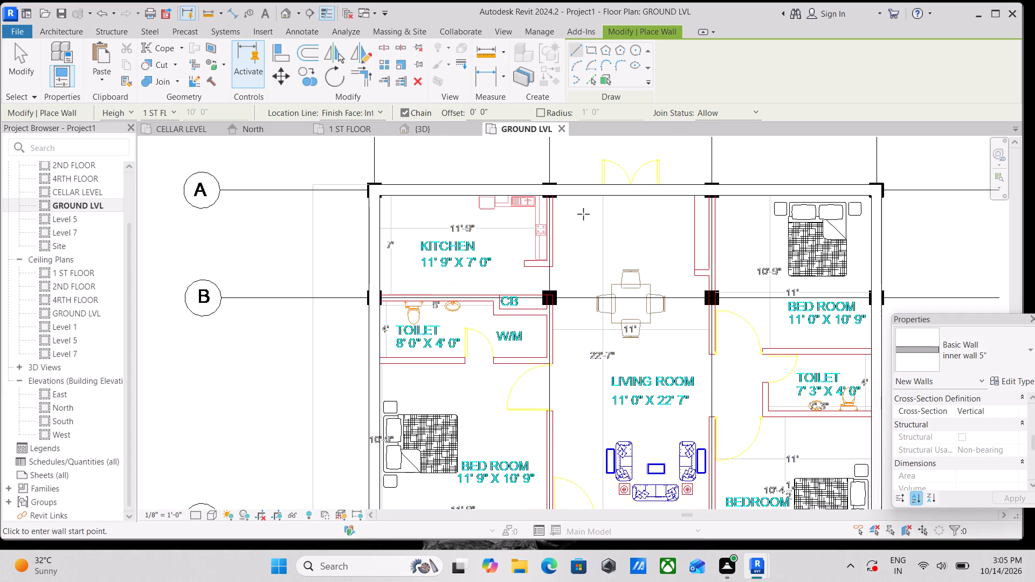
scroll(546, 199, up, 2)
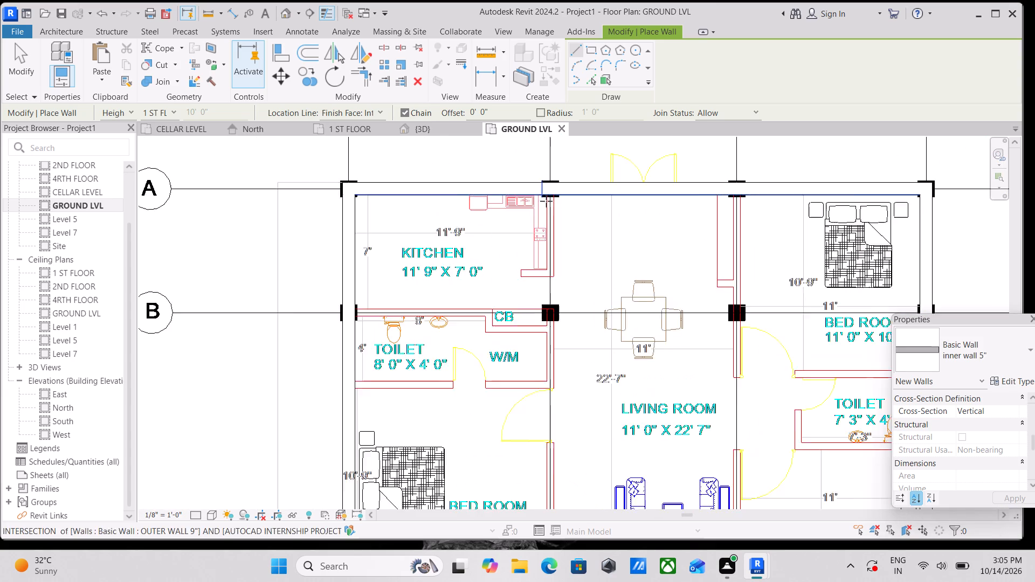
scroll(550, 209, up, 9)
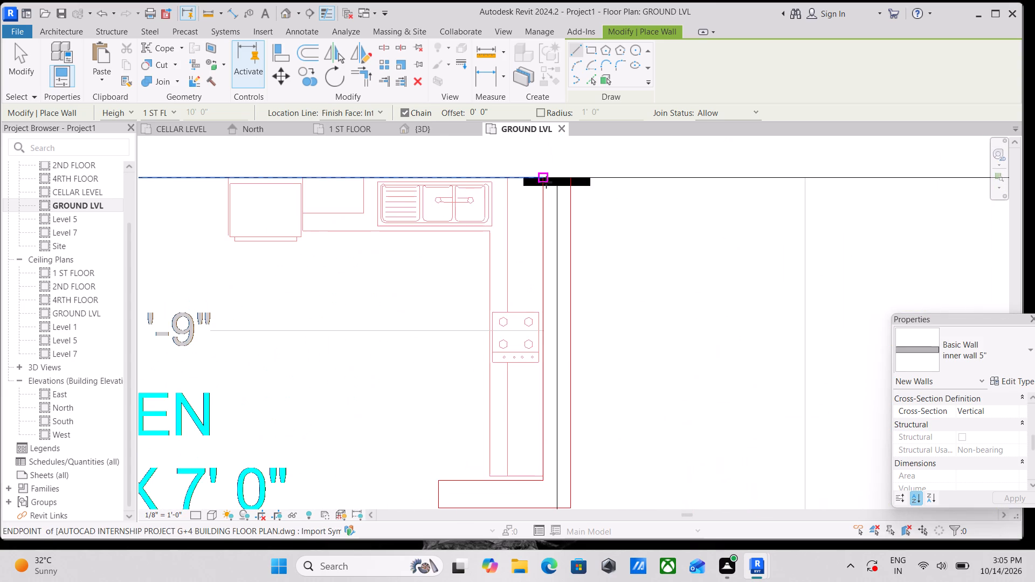
click(546, 179)
middle_drag(553, 267, 540, 123)
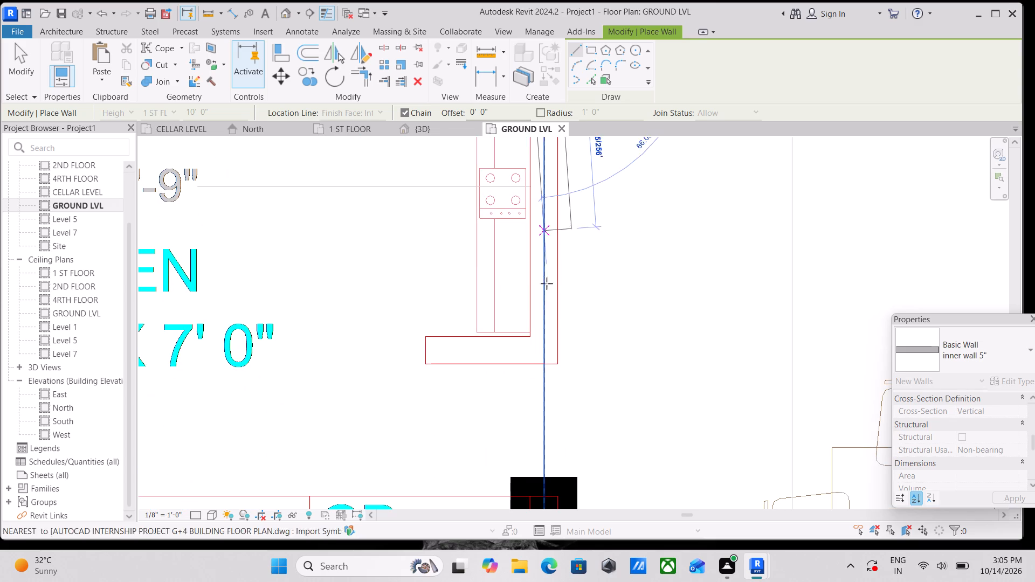
click(532, 335)
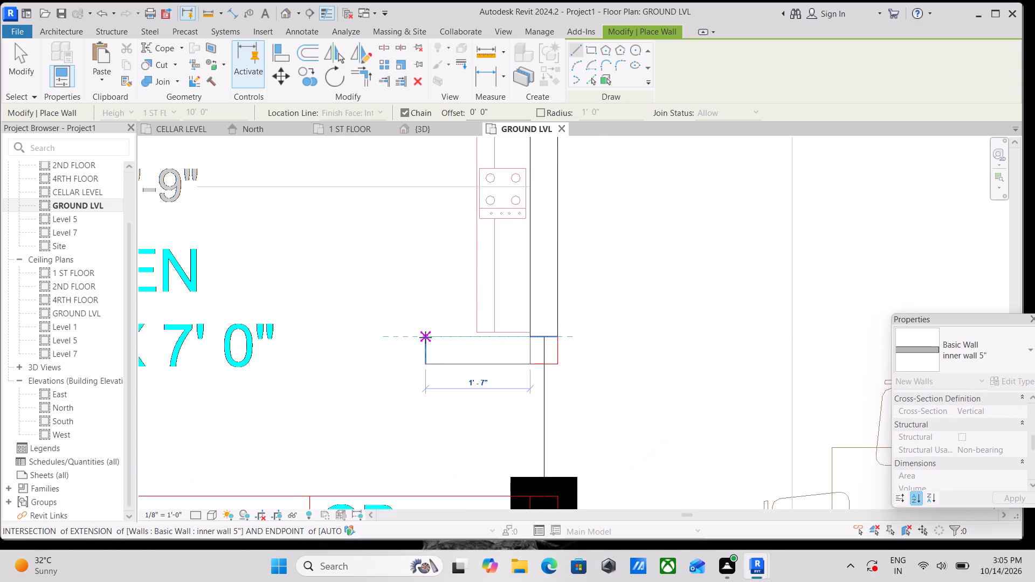
scroll(425, 337, up, 3)
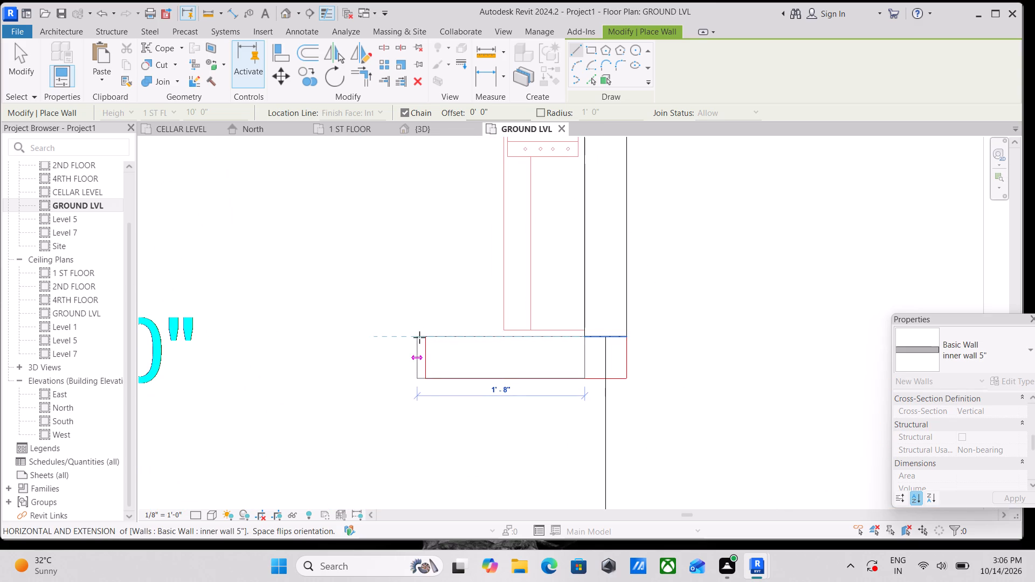
click(427, 336)
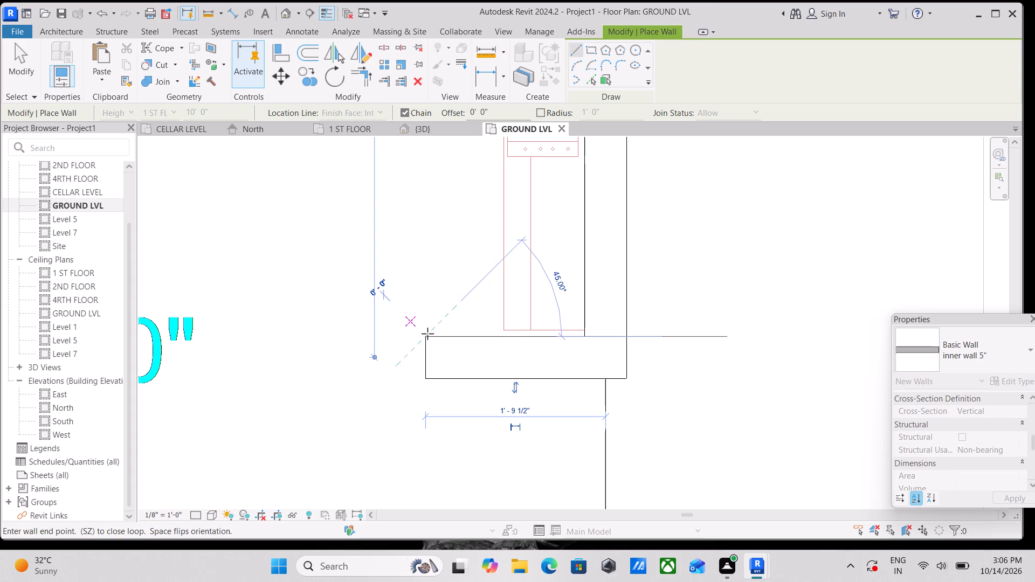
key(Escape)
scroll(427, 334, down, 7)
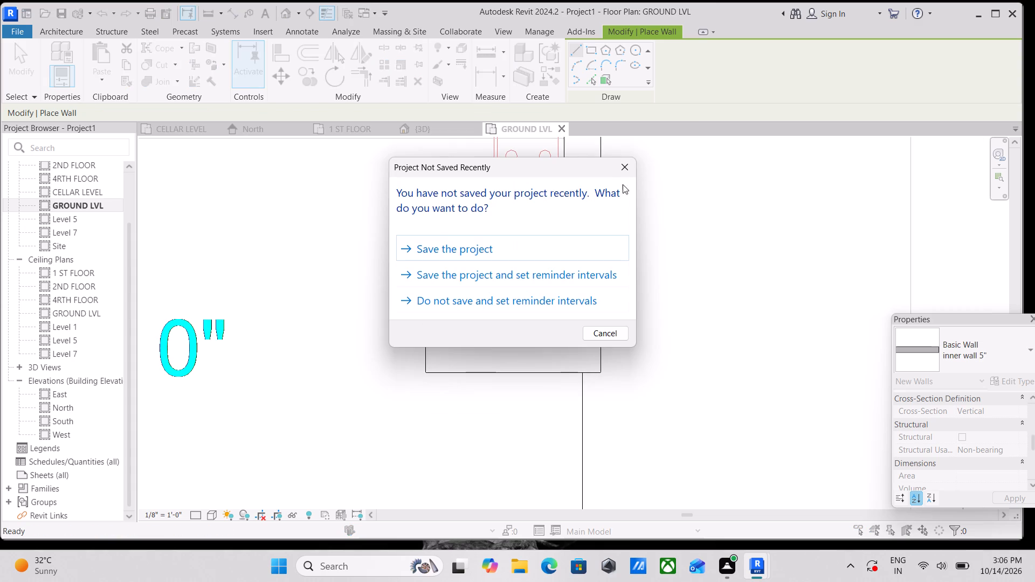
click(633, 167)
Draw an inner wall 5" about 5'-6 1/2" long from the upper bedroom's door opening past grid B to the living-room recess.
scroll(405, 331, down, 3)
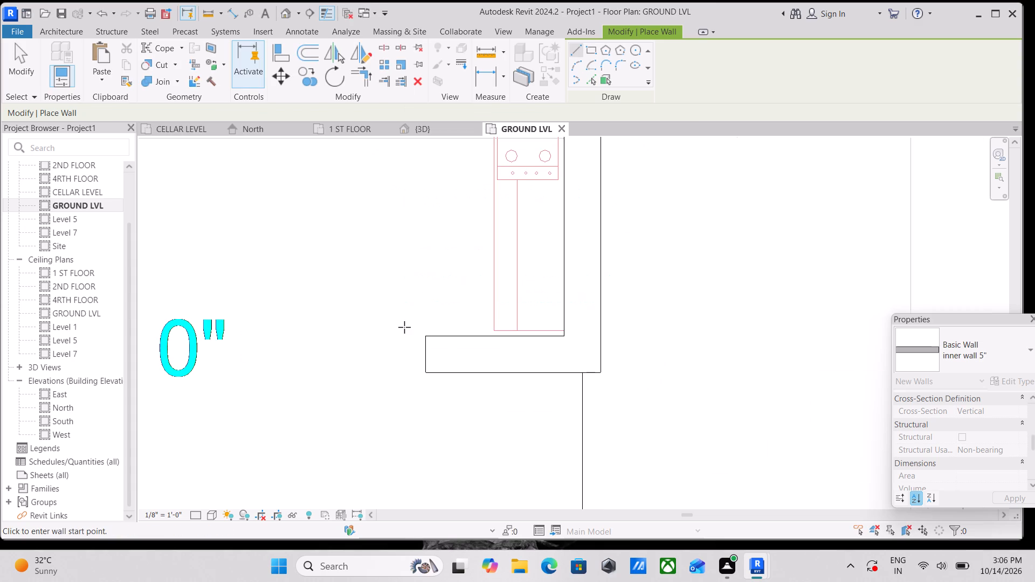
scroll(404, 327, down, 7)
middle_drag(408, 310, 439, 223)
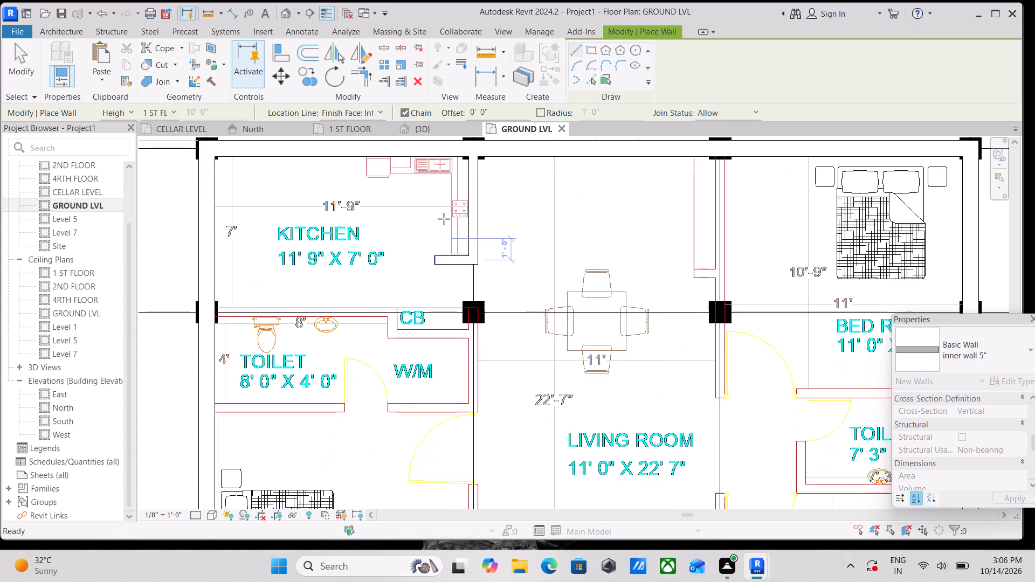
middle_drag(684, 239, 605, 240)
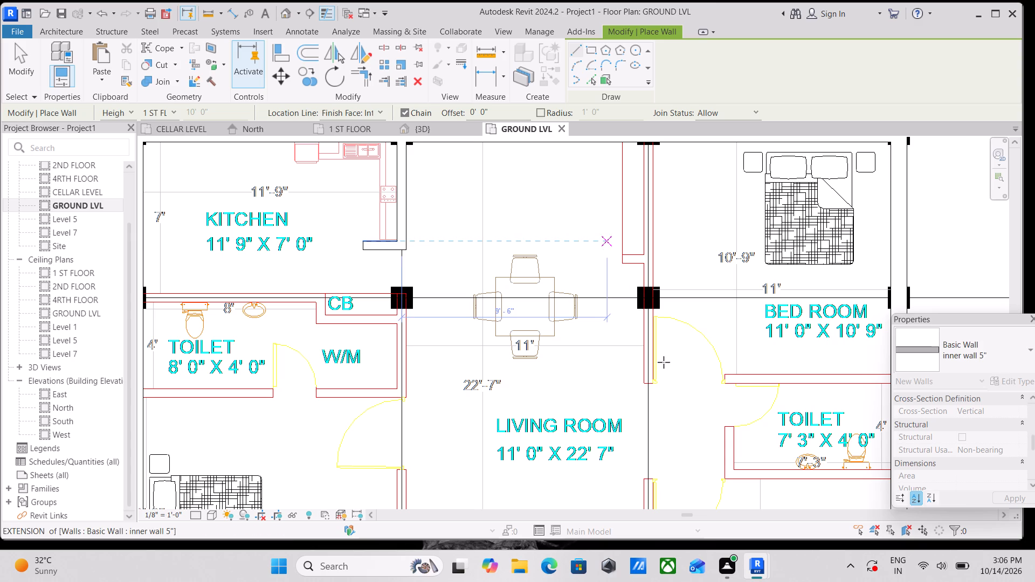
scroll(662, 387, up, 5)
click(639, 376)
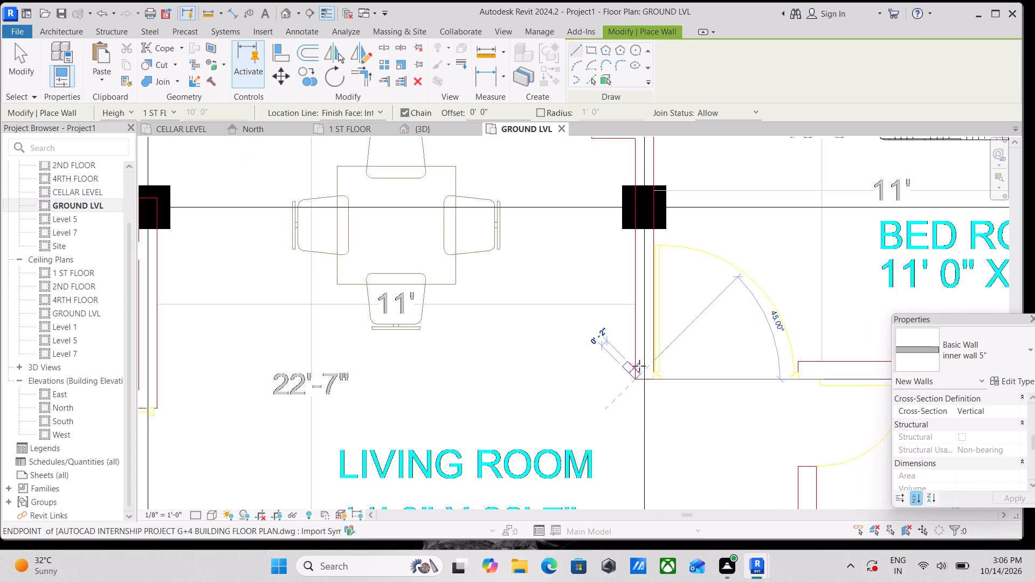
middle_drag(620, 239, 629, 362)
scroll(630, 186, down, 2)
middle_drag(646, 235, 650, 264)
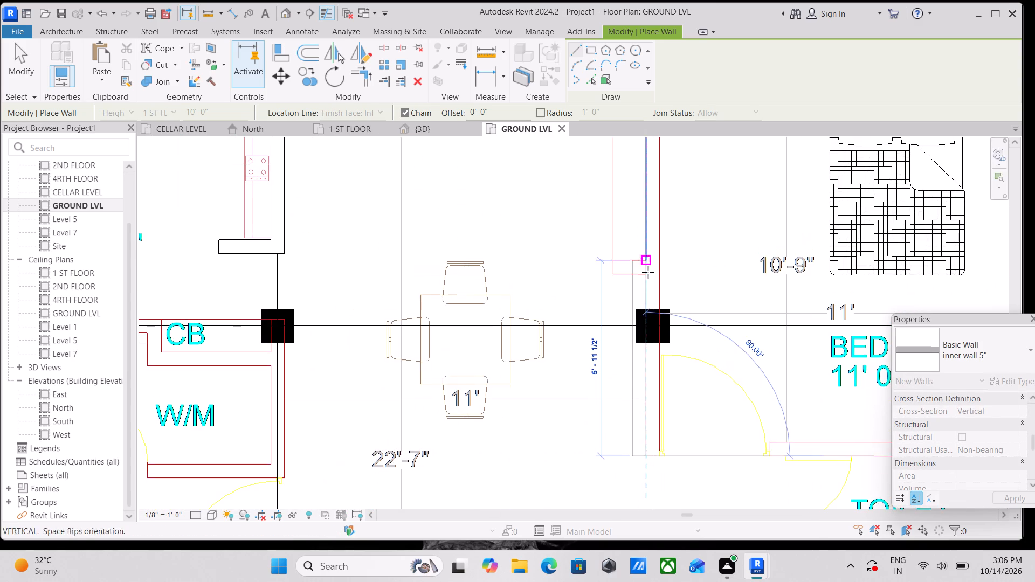
scroll(647, 272, up, 6)
click(647, 272)
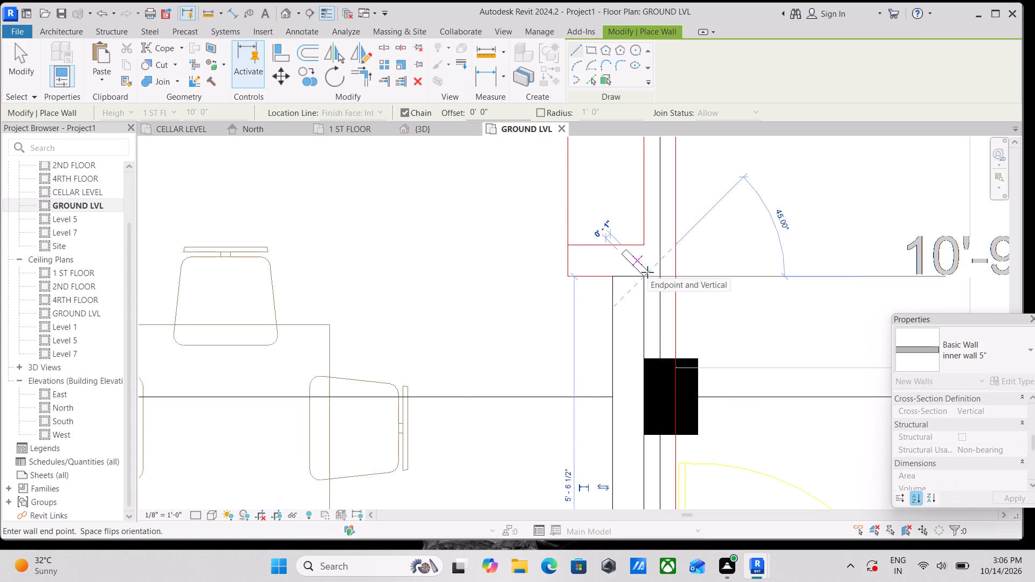
key(Escape)
Flip the new inner wall at grid B to the other side so it matches the imported wall lines.
click(612, 319)
key(Escape)
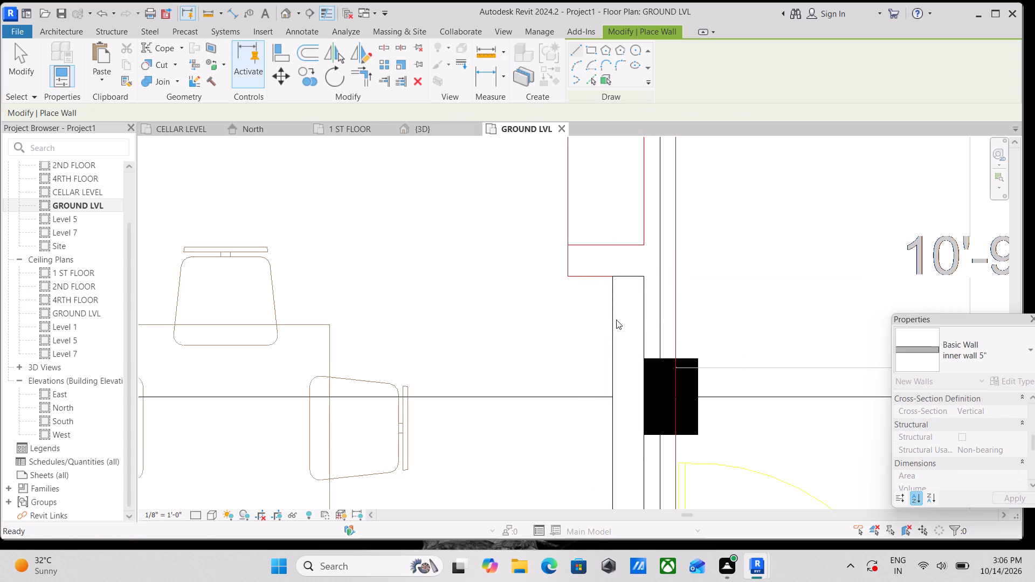
click(615, 322)
key(Escape)
key(Escape)
key(Escape)
click(617, 339)
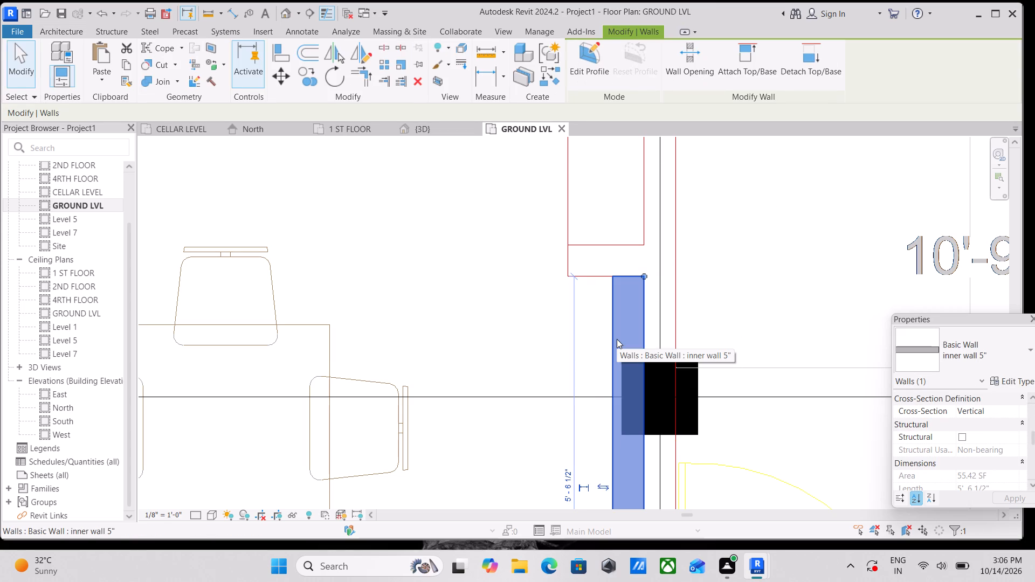
key(space)
key(Escape)
Draw the short horizontal inner wall 5" from the recess's outer end to the wall above grid B, flipped onto the imported lines.
scroll(647, 288, up, 1)
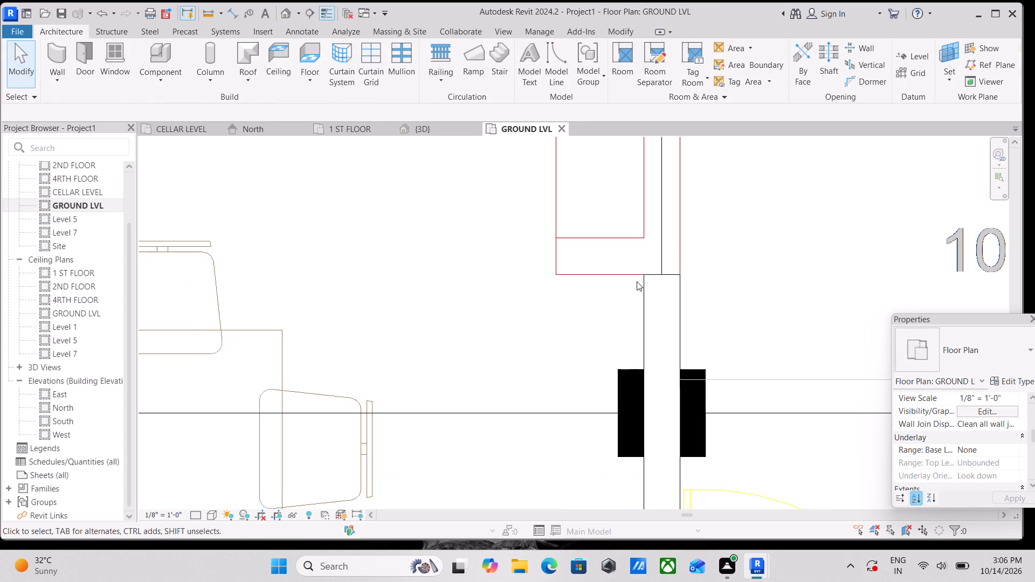
middle_drag(637, 281, 641, 341)
text(wa)
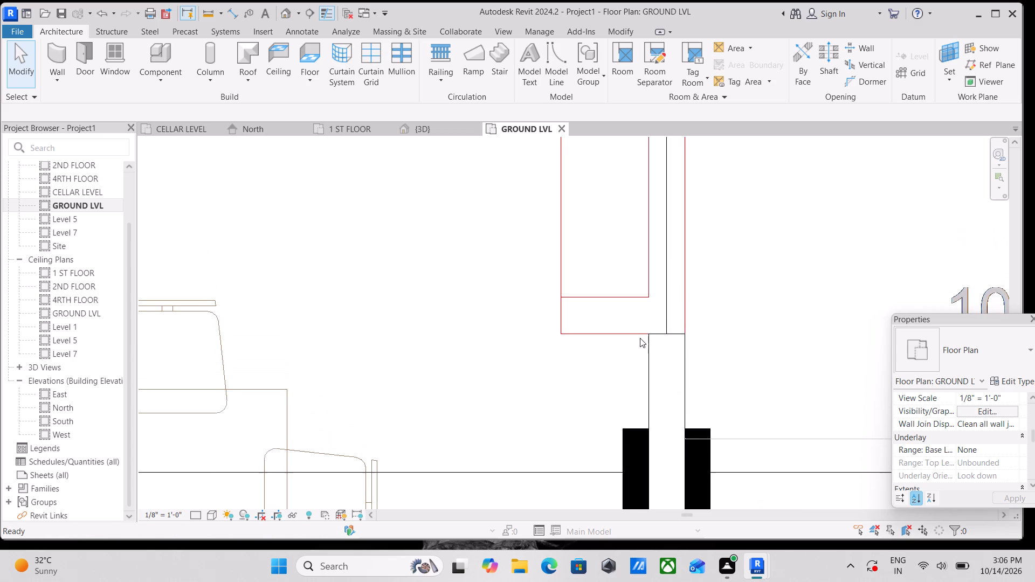
click(563, 300)
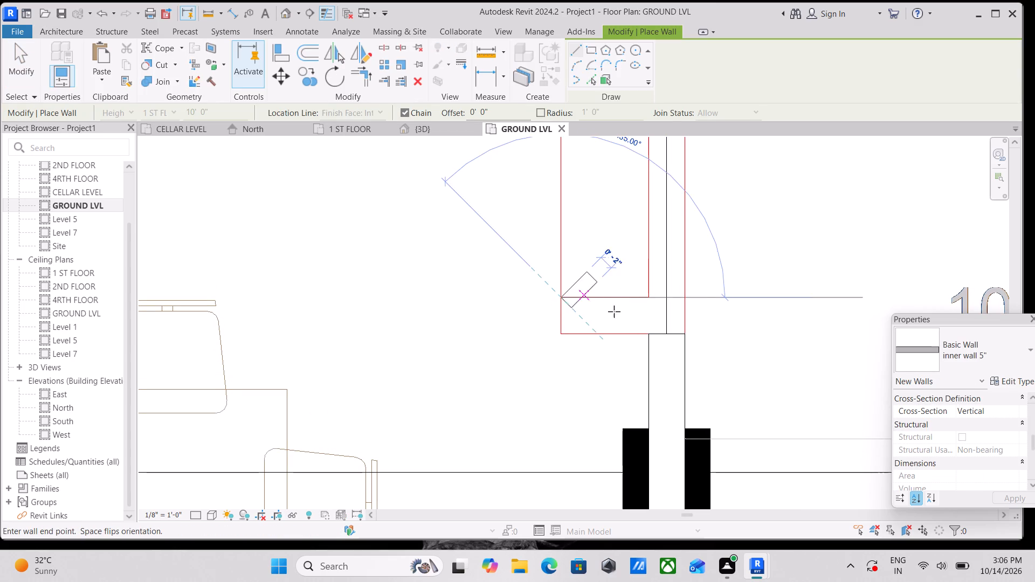
key(space)
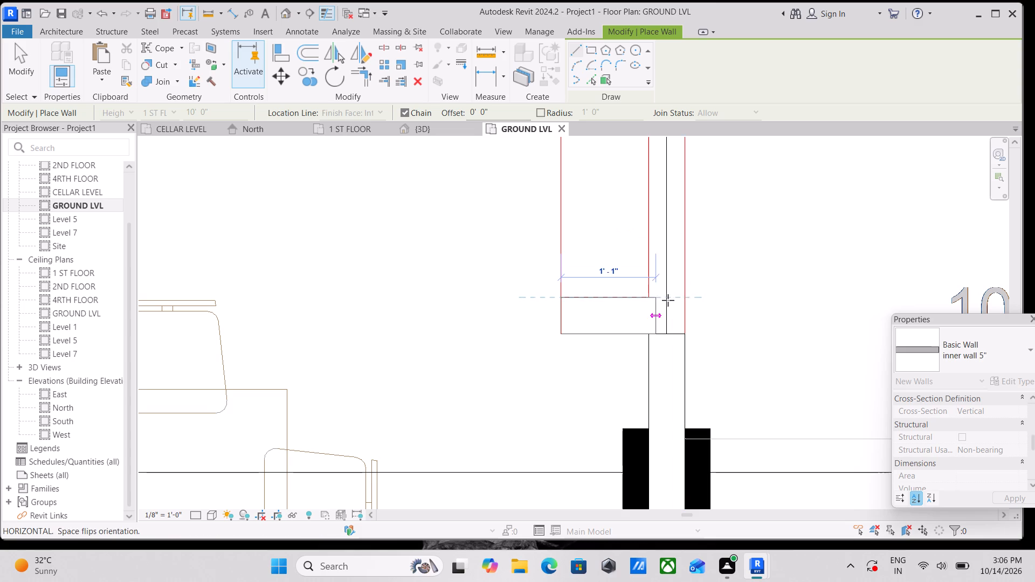
click(684, 296)
scroll(683, 262, down, 2)
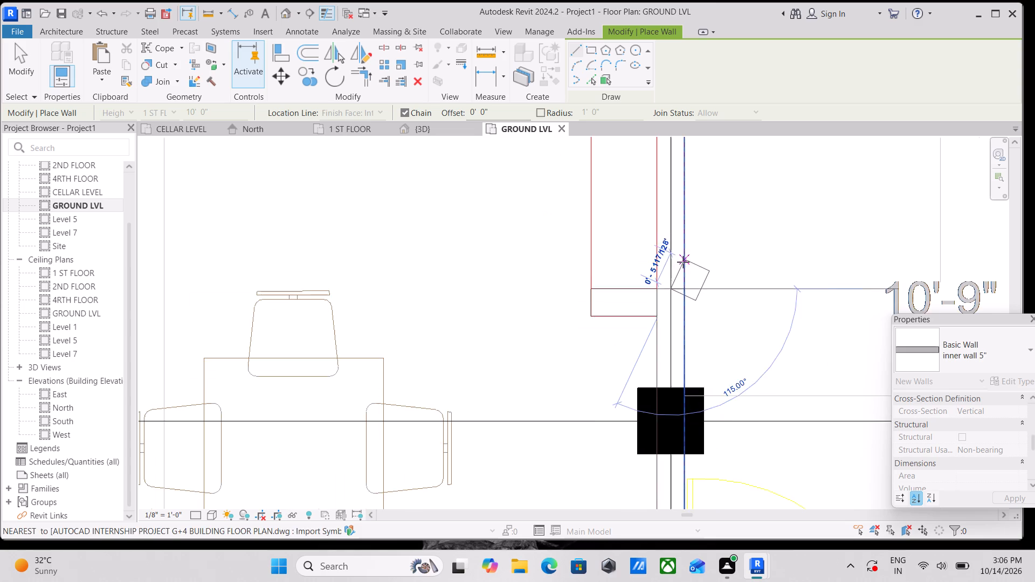
middle_drag(683, 262, 666, 365)
scroll(675, 221, down, 1)
middle_drag(675, 221, 671, 258)
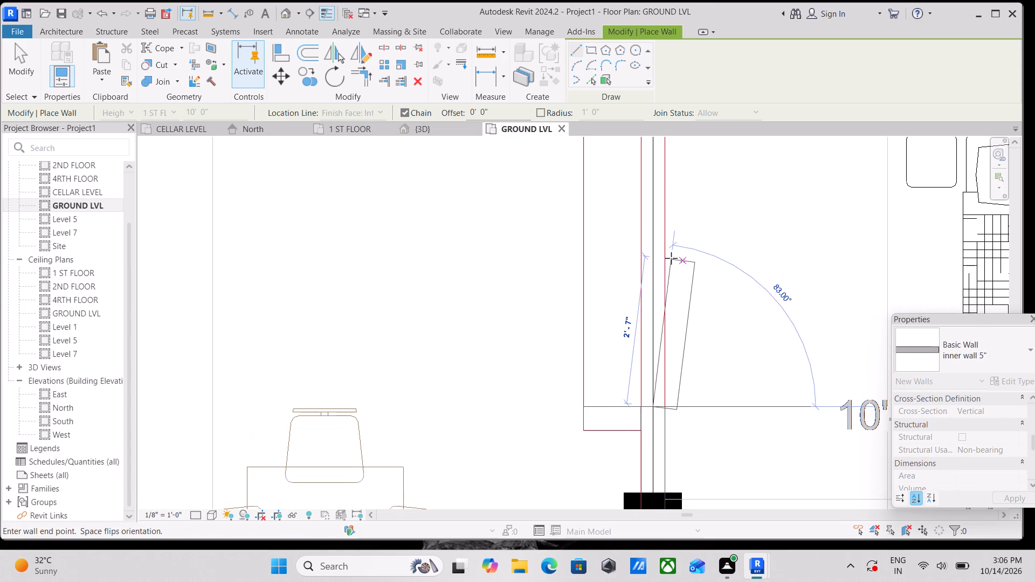
key(Escape)
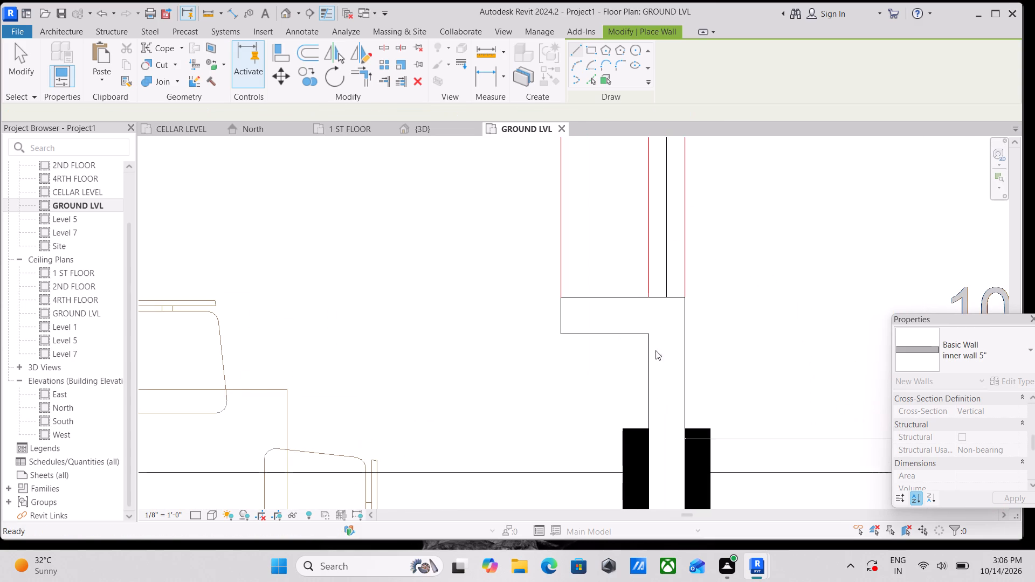
Draw inner wall 5" about 5'-2 1/2" long from the living-room recess corner to the outer wall at grid A, flipped onto the imported lines.
scroll(661, 291, down, 5)
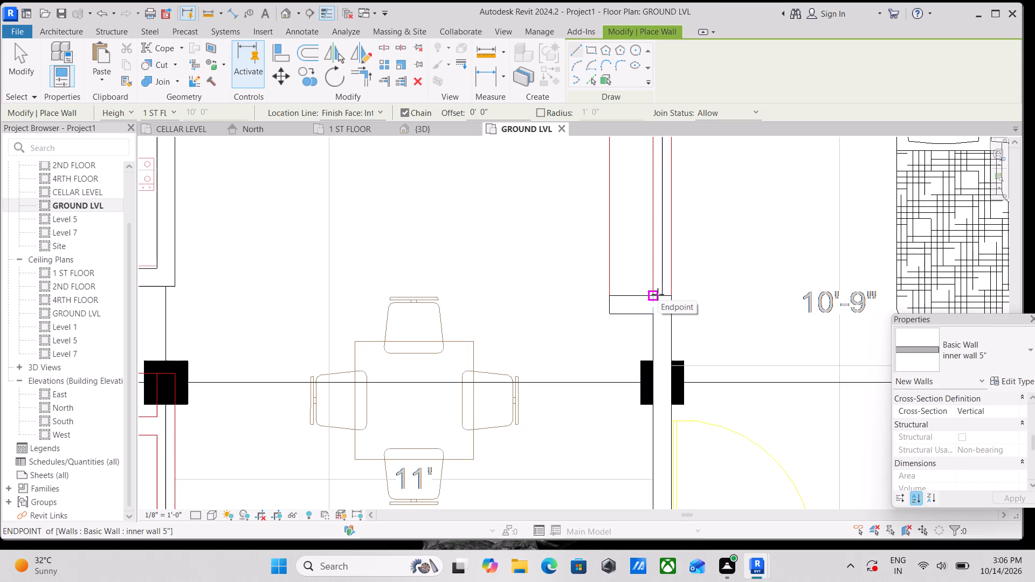
click(658, 294)
scroll(656, 237, down, 1)
middle_drag(656, 237, 651, 339)
middle_drag(640, 207, 644, 259)
key(space)
scroll(655, 249, up, 2)
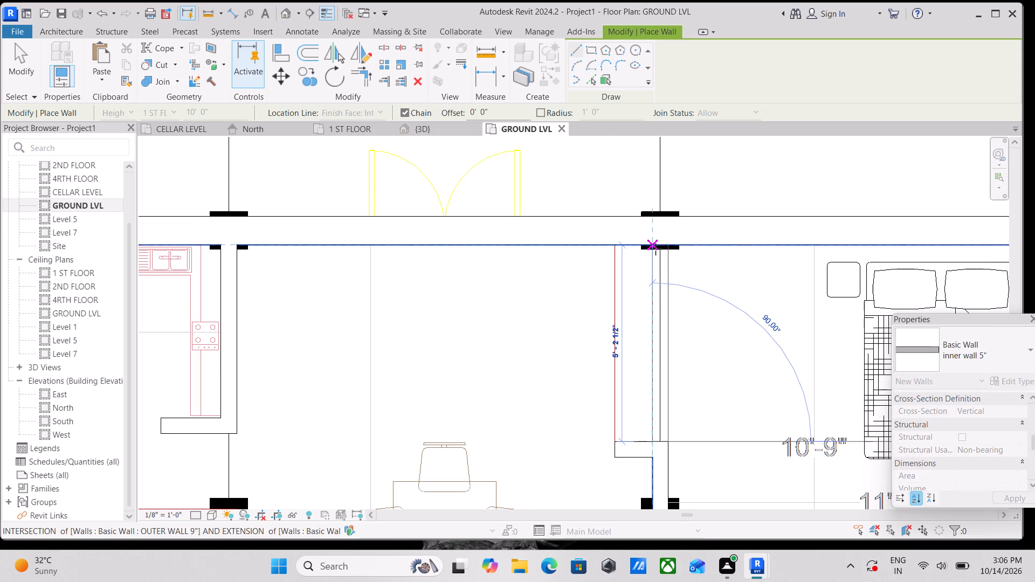
scroll(655, 249, up, 1)
click(654, 244)
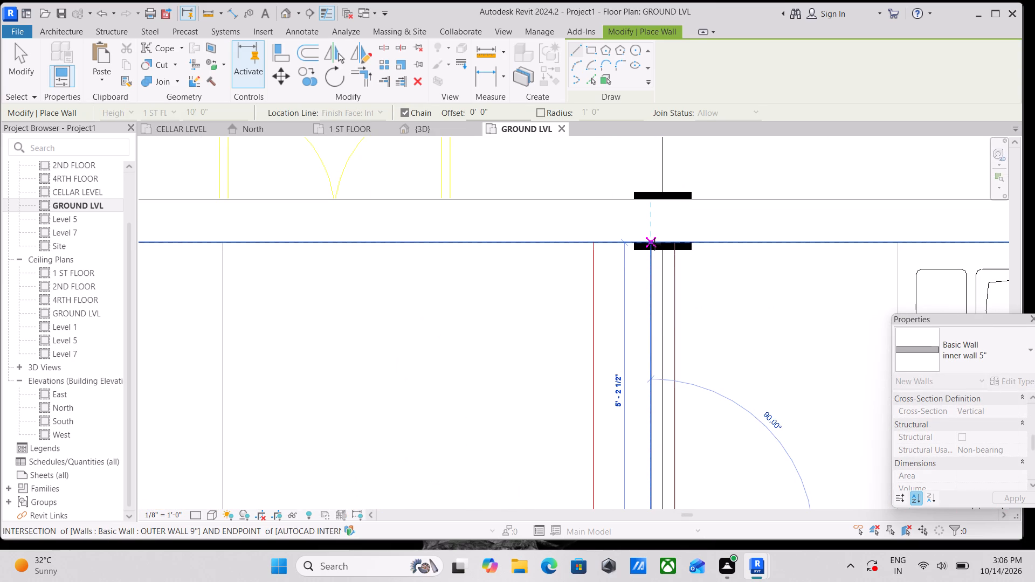
key(Escape)
Draw inner wall 5" about 10'-10" long between the upper bedroom and toilet, from the outer wall to the living-room wall, flipped onto the imported lines.
scroll(654, 244, down, 3)
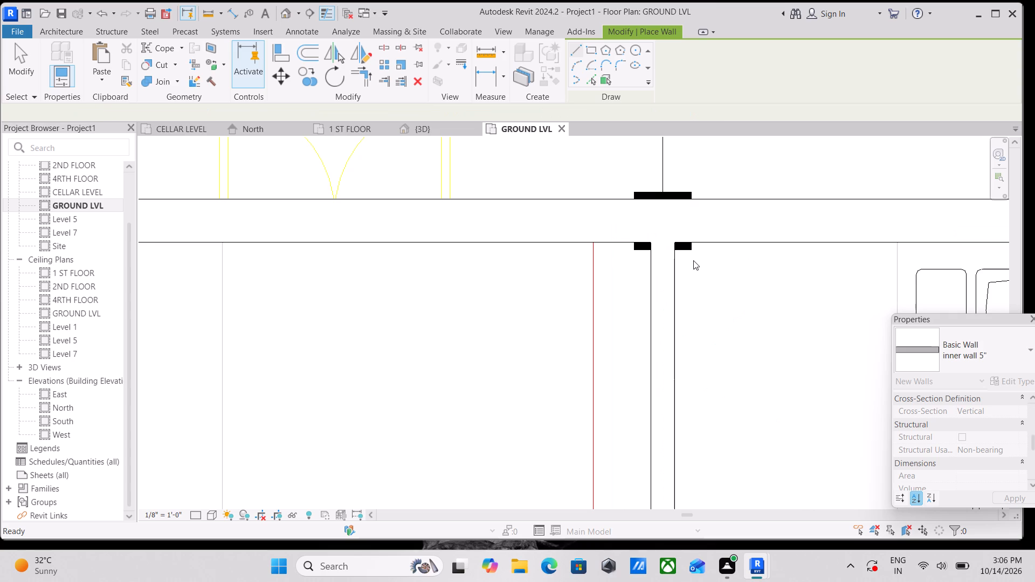
scroll(697, 260, down, 12)
middle_drag(706, 295, 578, 196)
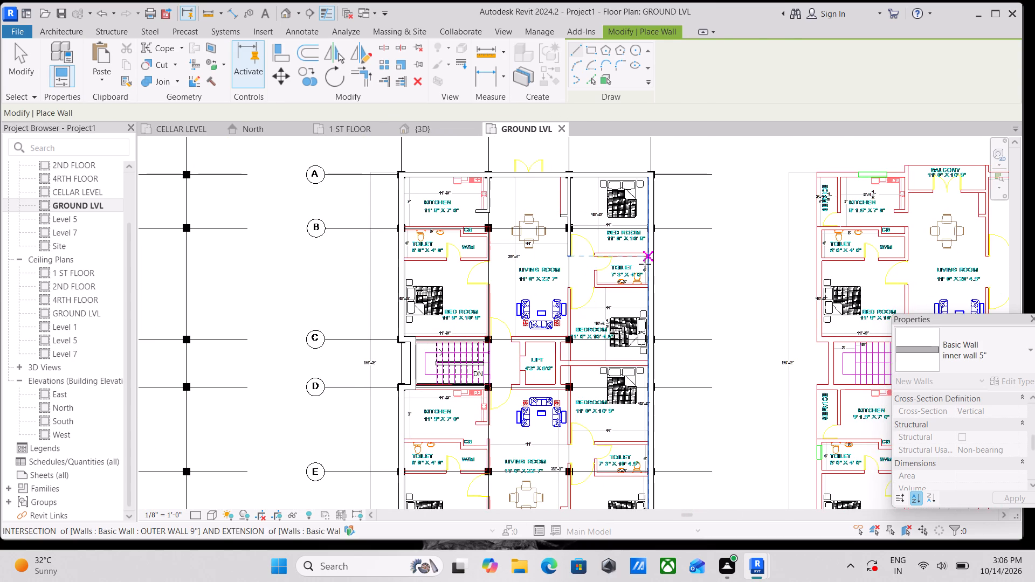
scroll(643, 264, up, 3)
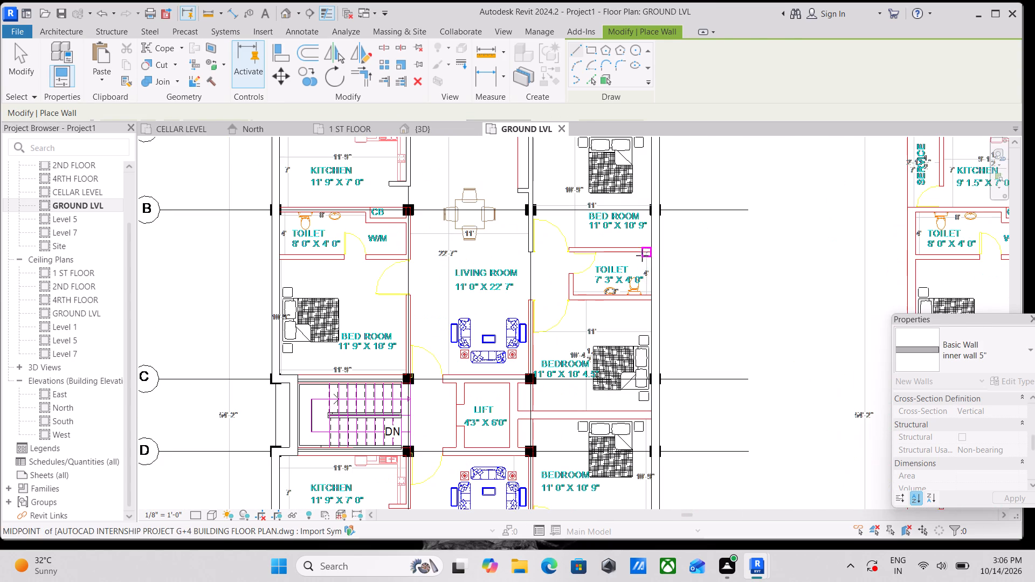
middle_drag(577, 225, 589, 290)
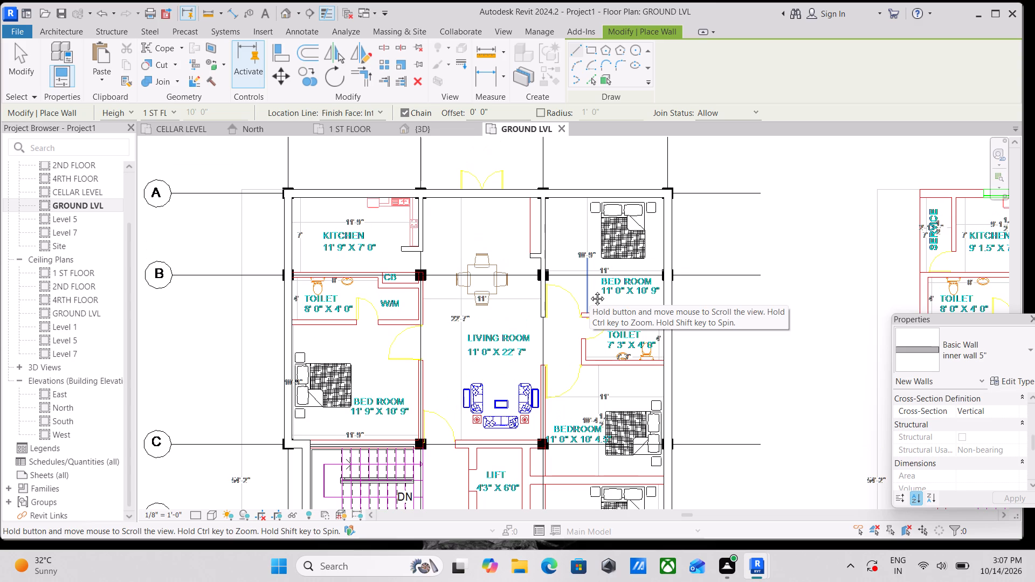
middle_drag(589, 290, 582, 264)
scroll(582, 287, up, 2)
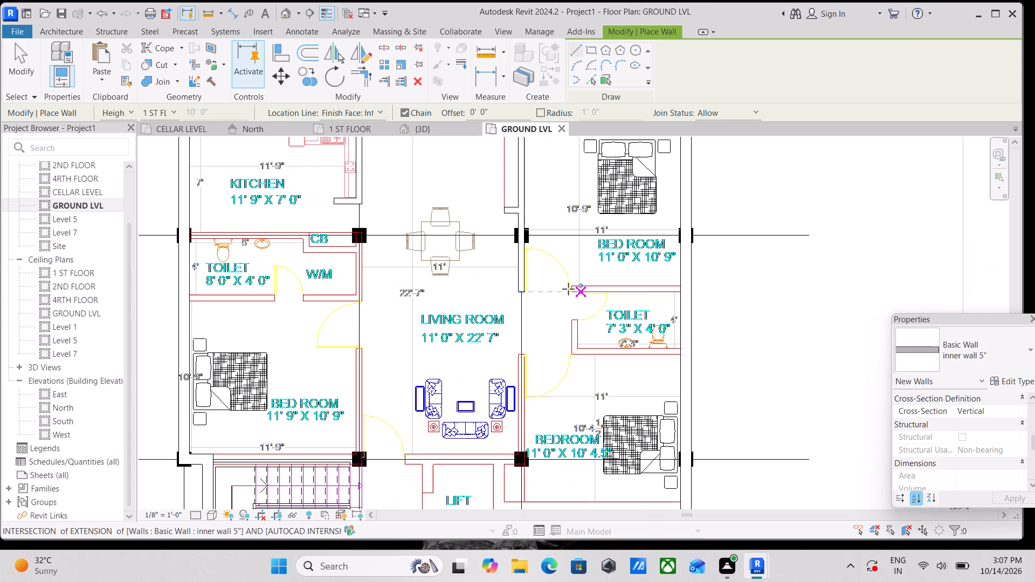
click(679, 291)
scroll(528, 292, up, 5)
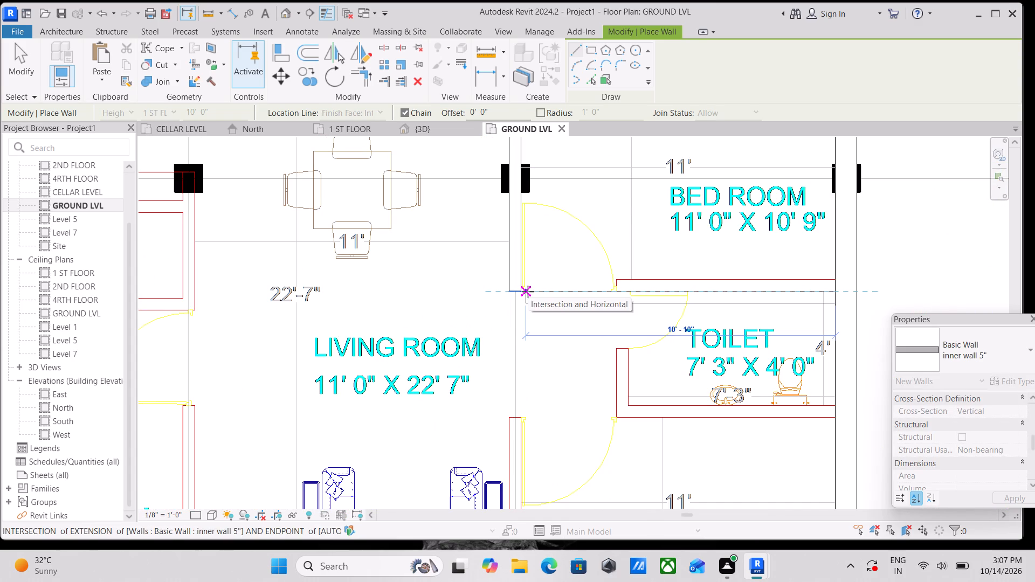
key(space)
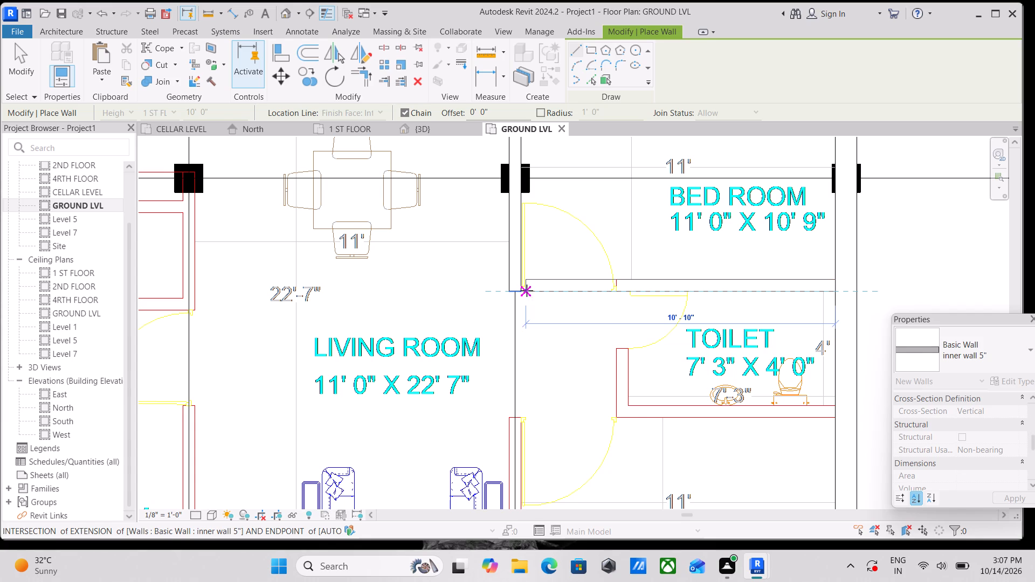
click(522, 288)
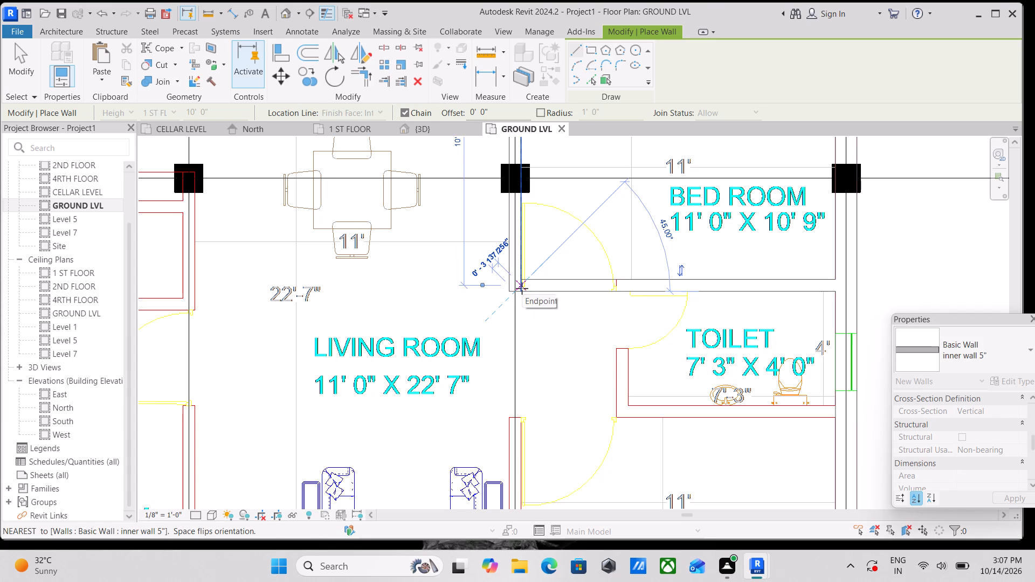
key(Escape)
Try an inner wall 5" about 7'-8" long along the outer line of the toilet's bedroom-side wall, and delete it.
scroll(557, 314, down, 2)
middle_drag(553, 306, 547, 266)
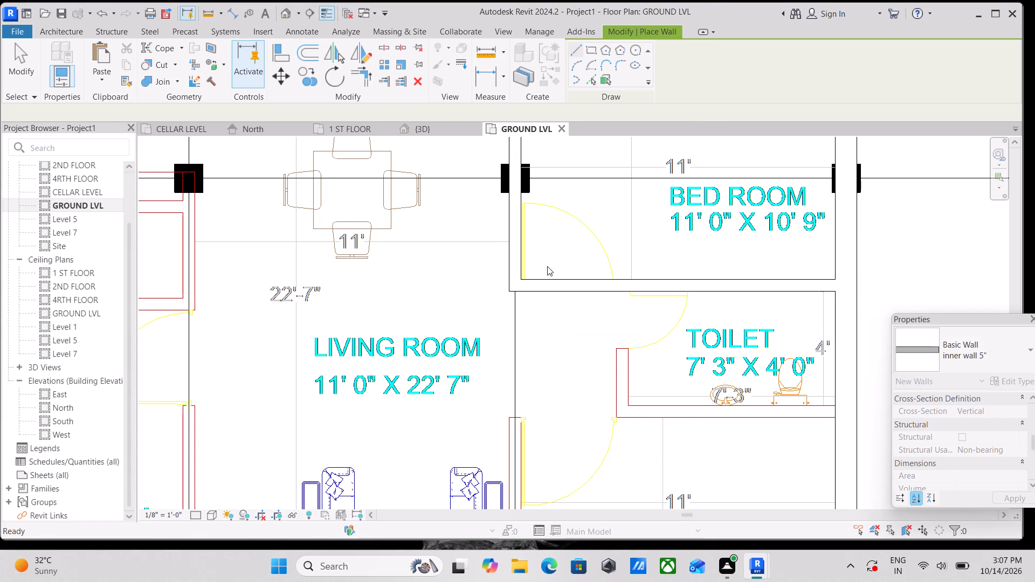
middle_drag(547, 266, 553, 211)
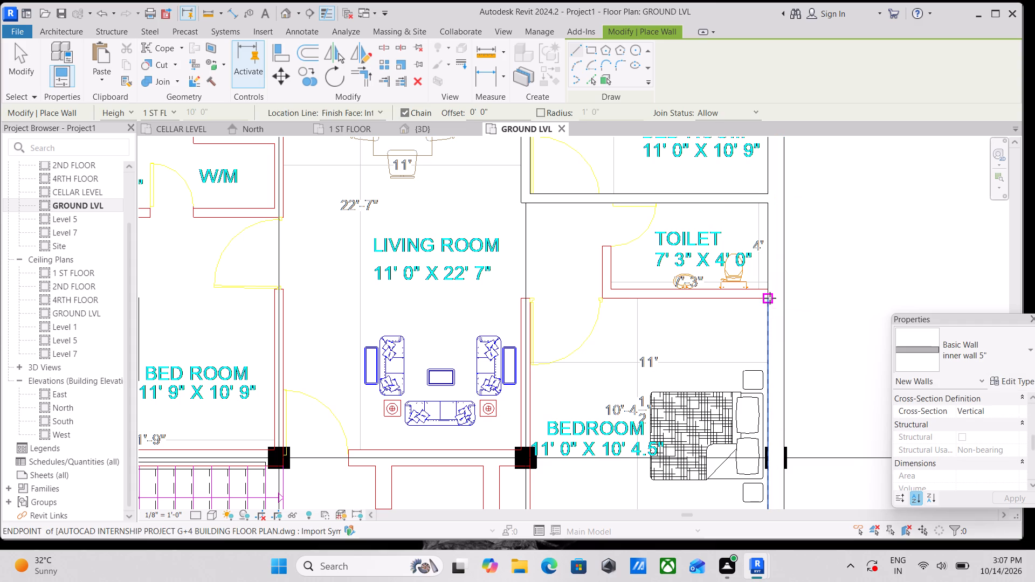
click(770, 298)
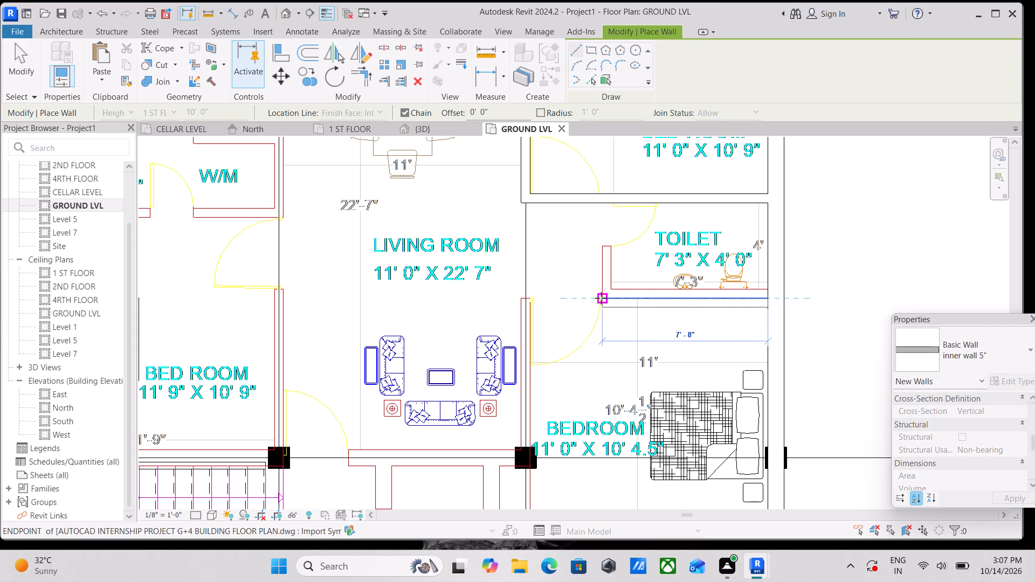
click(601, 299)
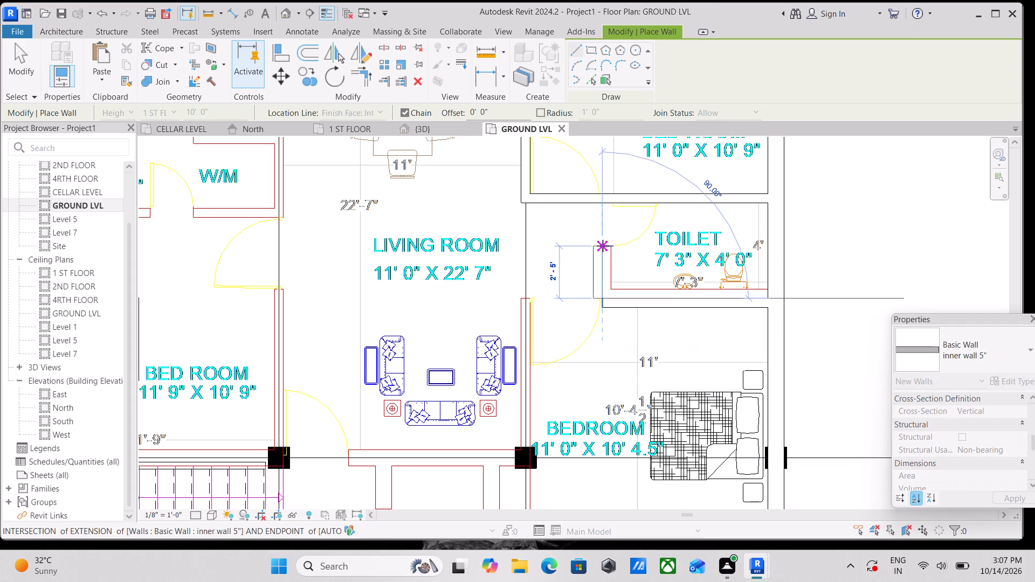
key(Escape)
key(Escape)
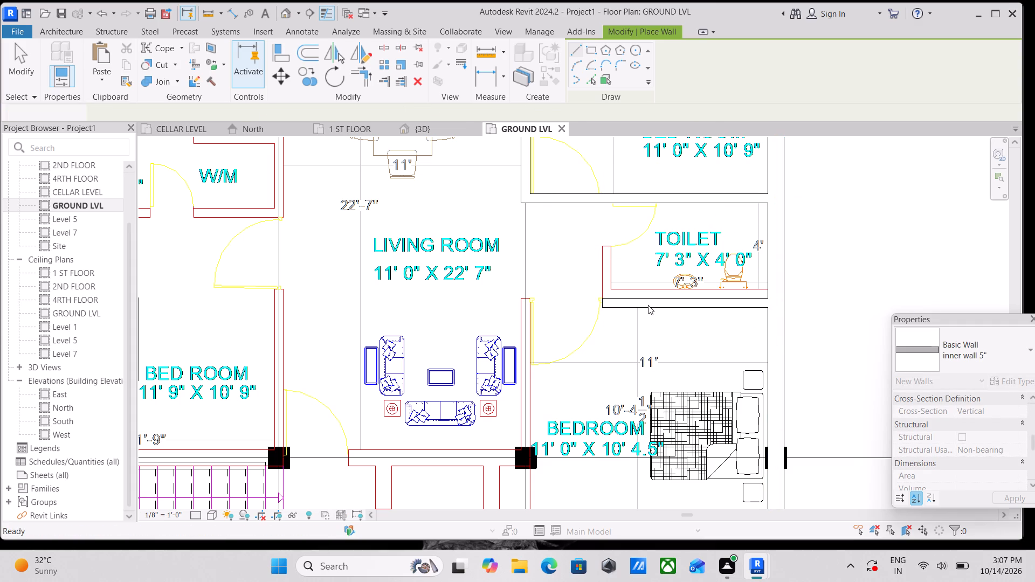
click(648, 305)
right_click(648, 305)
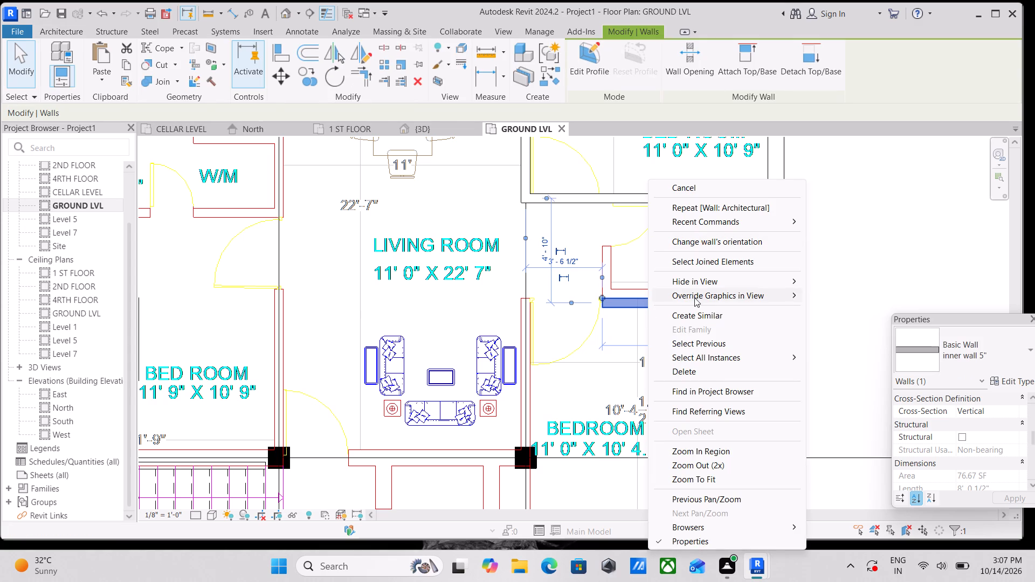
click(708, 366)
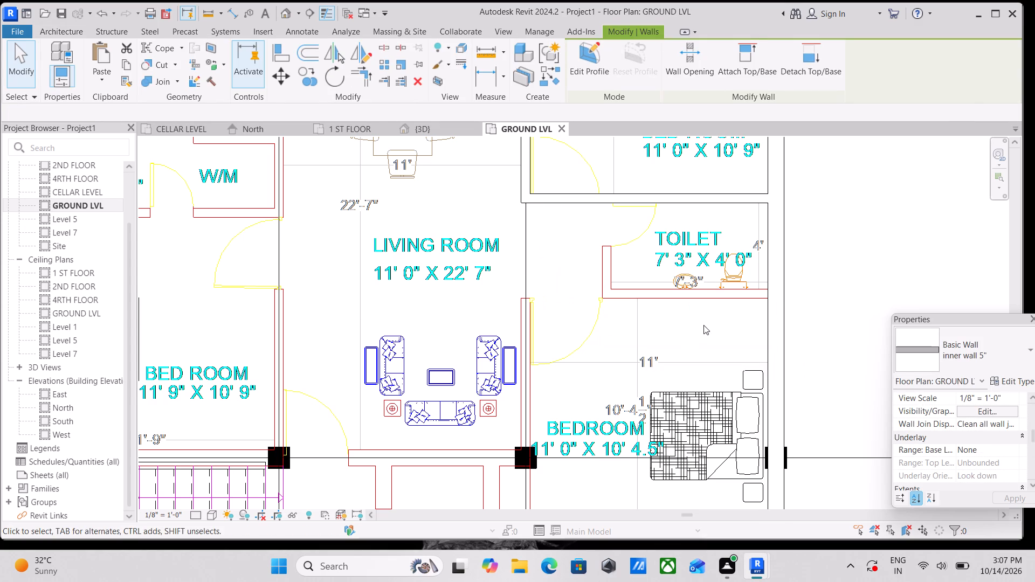
Draw inner wall 5" about 7'-3" along the toilet's inner line from the outer wall, returning up to the upper bedroom wall.
text(wa)
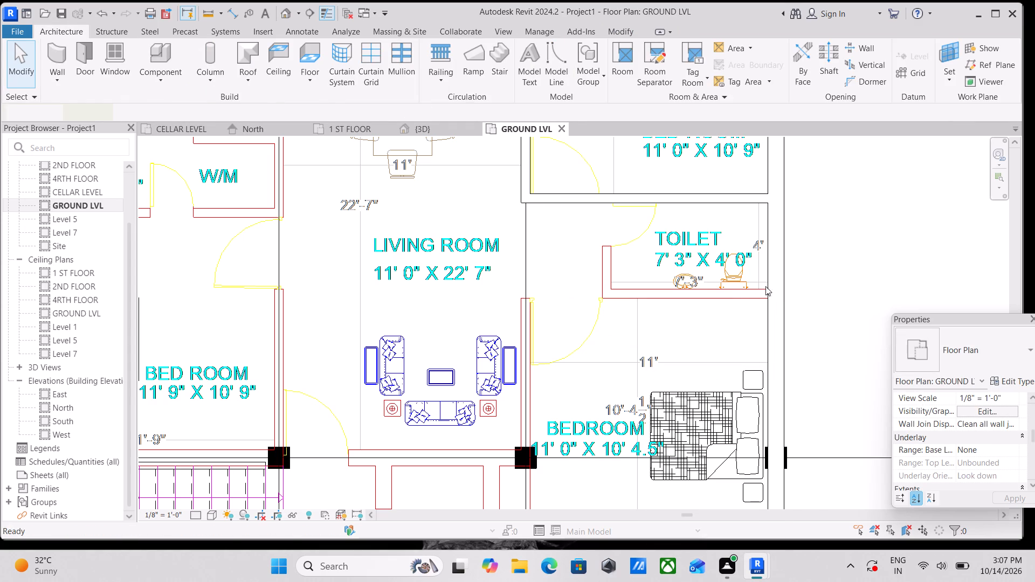
scroll(768, 289, up, 1)
click(768, 289)
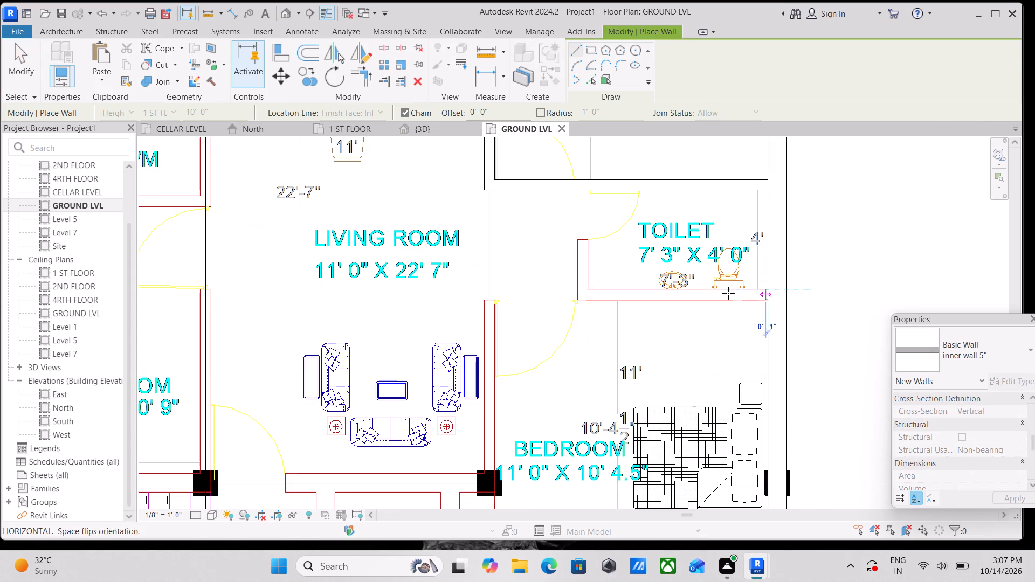
click(586, 292)
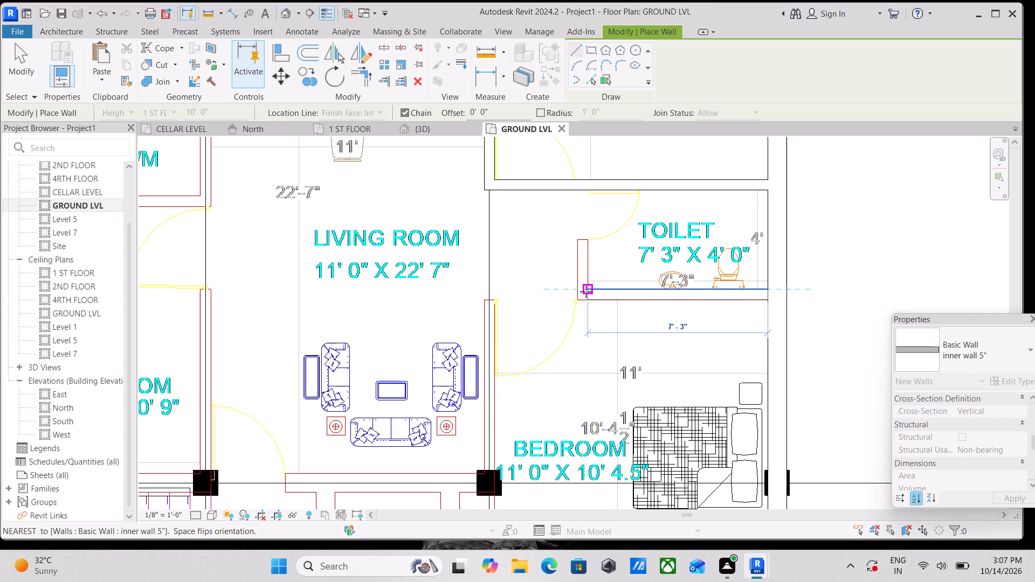
middle_drag(586, 237, 596, 308)
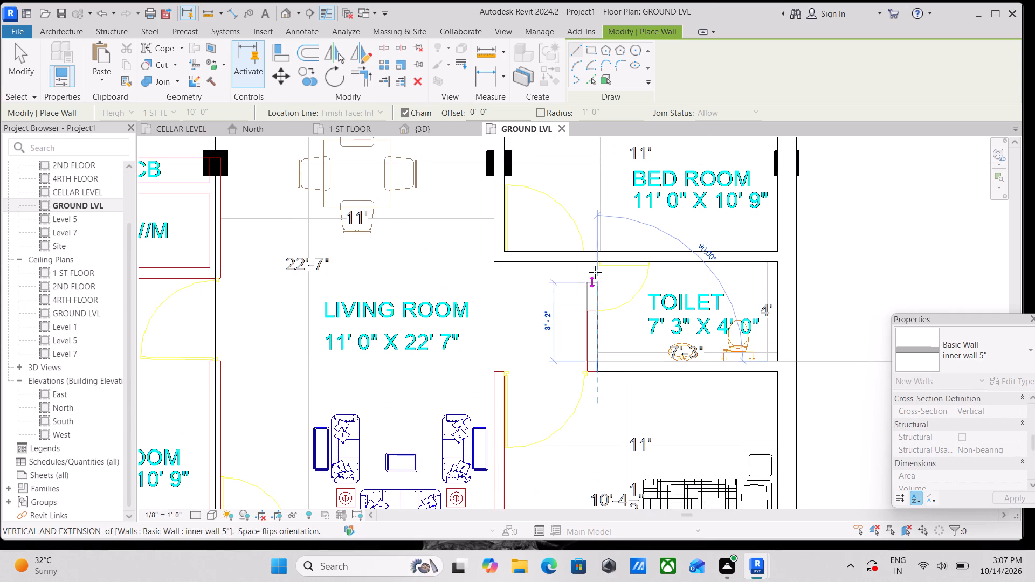
click(595, 262)
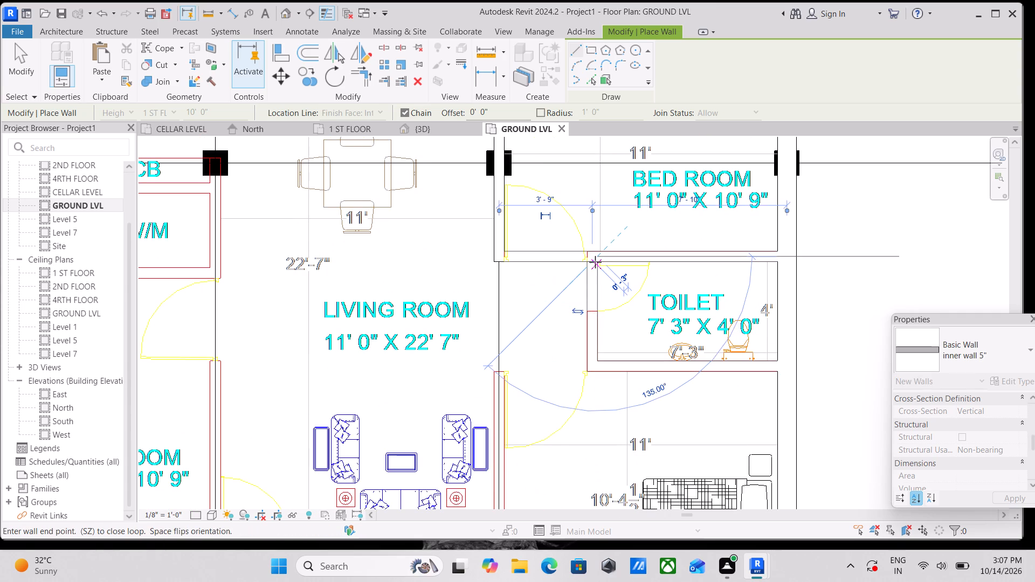
key(Escape)
Draw inner wall 5" about 8'-9 1/2" long between the kitchen and toilet, from the outer wall to the CB corner, flipped onto the imported lines.
scroll(576, 309, down, 5)
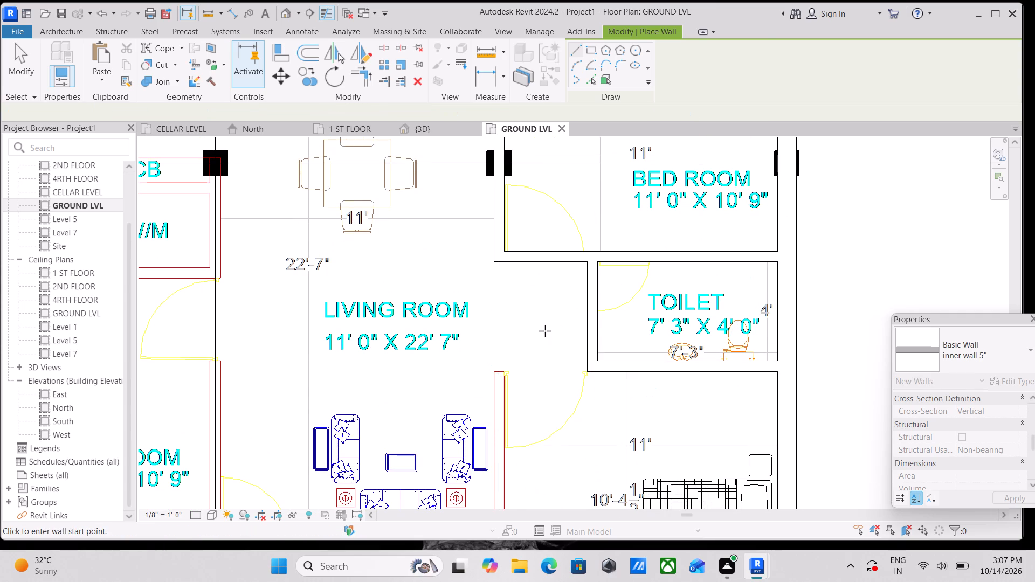
scroll(545, 331, down, 3)
middle_drag(540, 327, 557, 243)
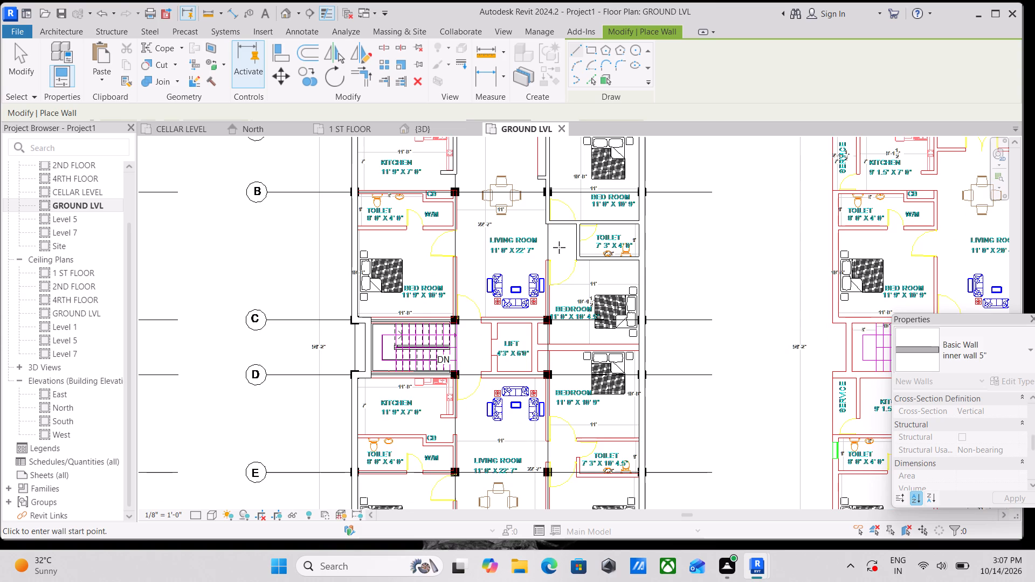
middle_drag(479, 240, 514, 362)
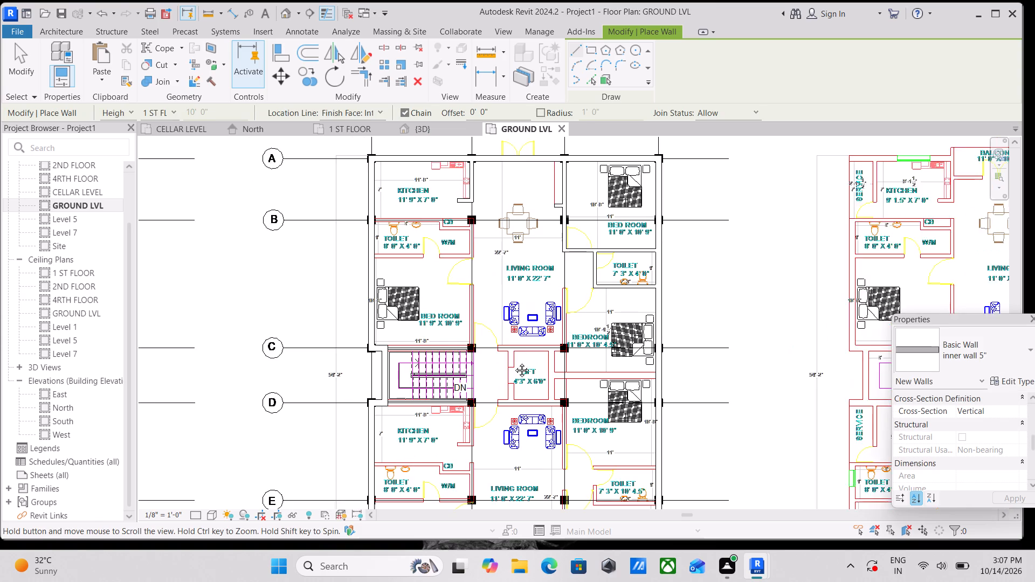
middle_drag(514, 362, 513, 368)
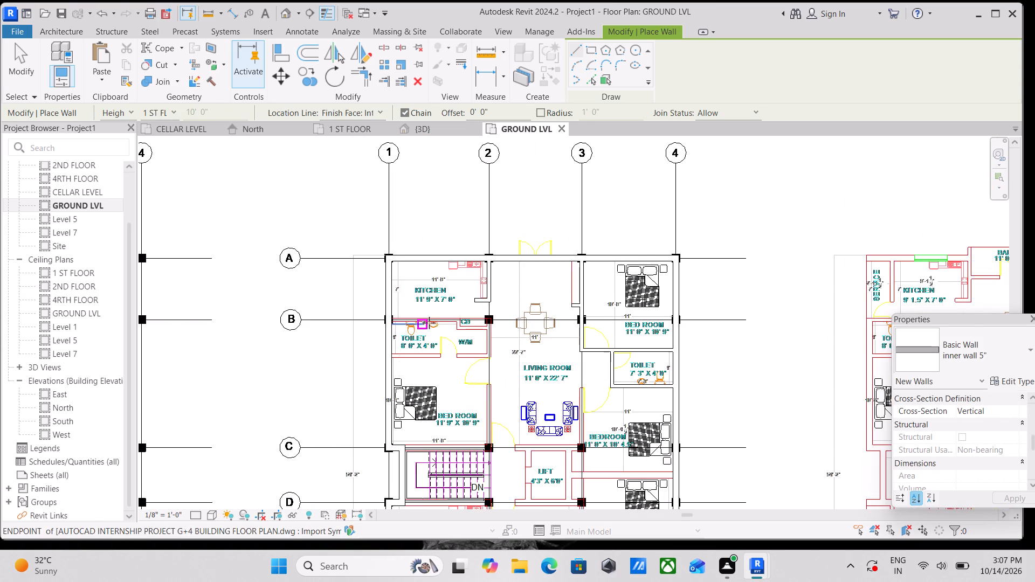
scroll(433, 320, up, 3)
scroll(387, 319, up, 5)
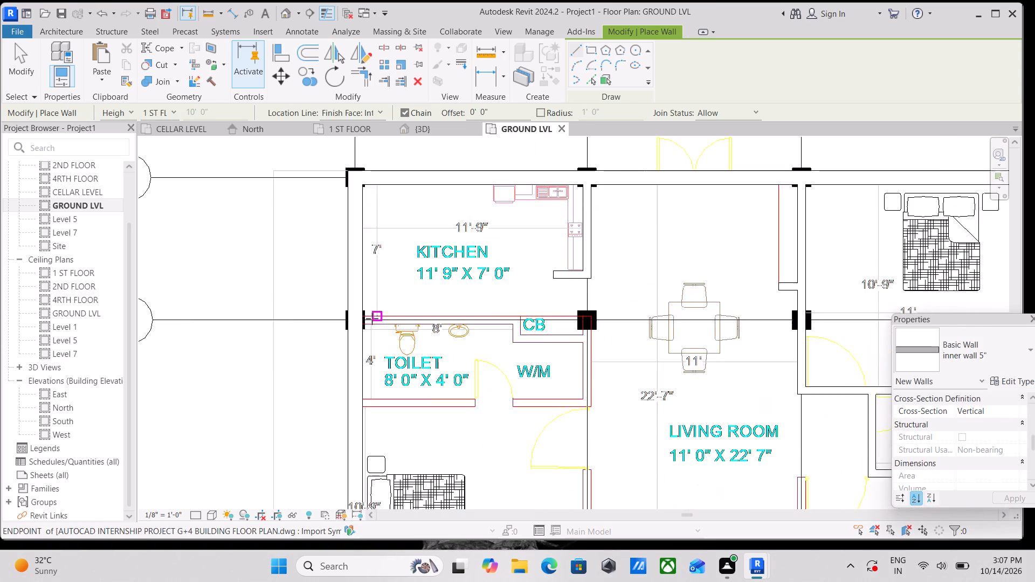
scroll(372, 318, up, 7)
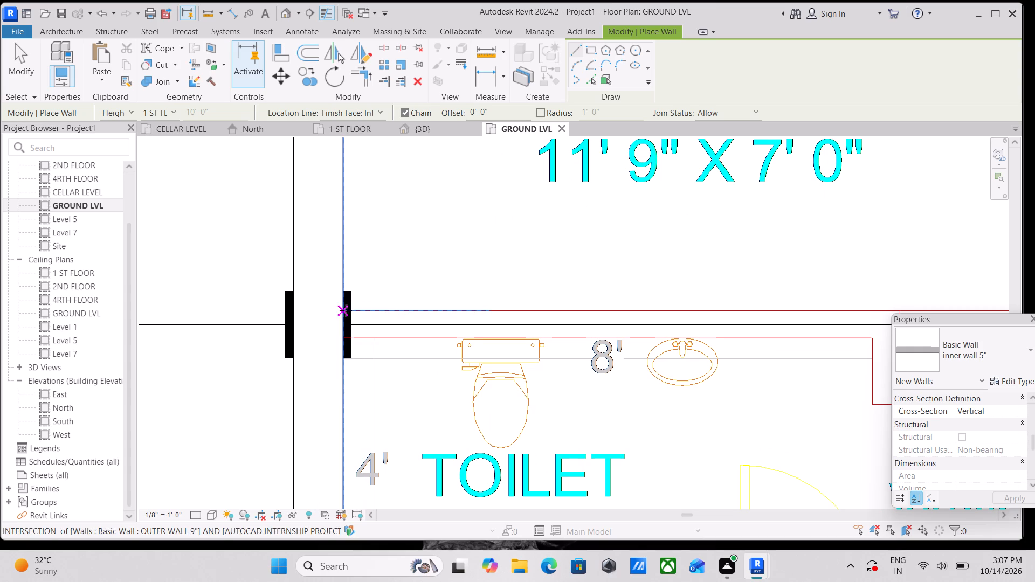
click(345, 310)
scroll(578, 307, down, 1)
middle_drag(578, 307, 410, 311)
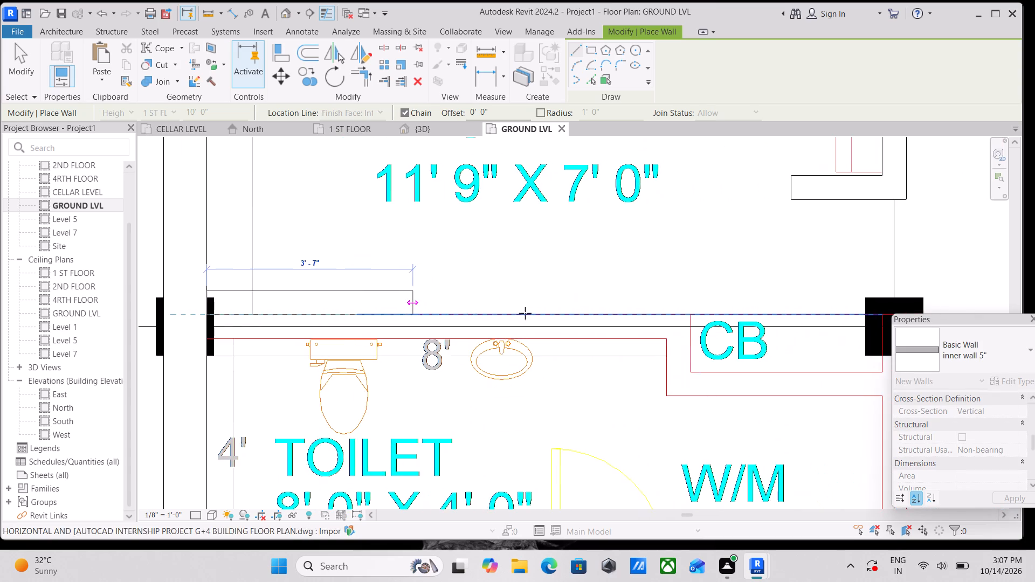
scroll(685, 319, down, 1)
middle_drag(680, 318, 527, 325)
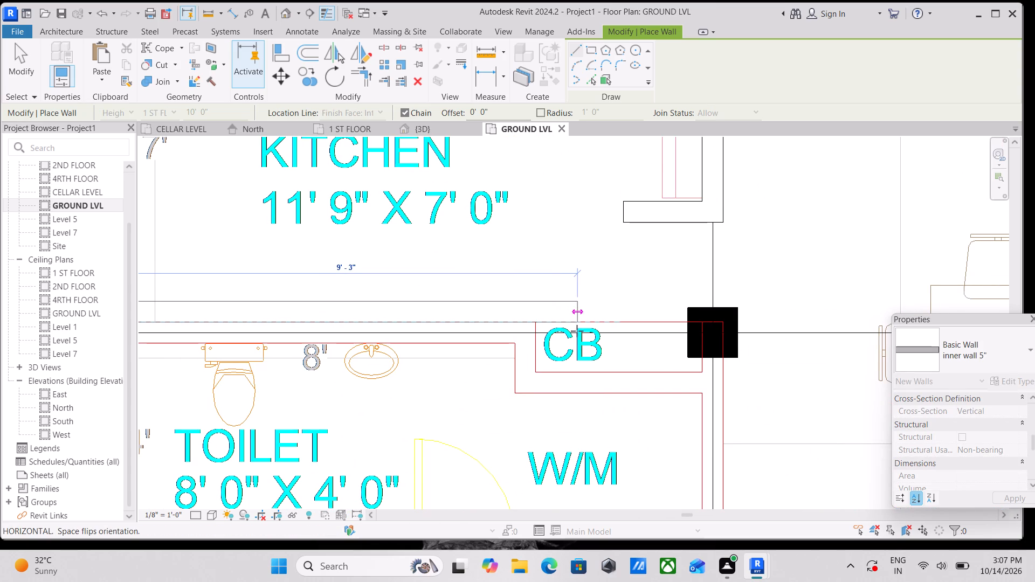
key(space)
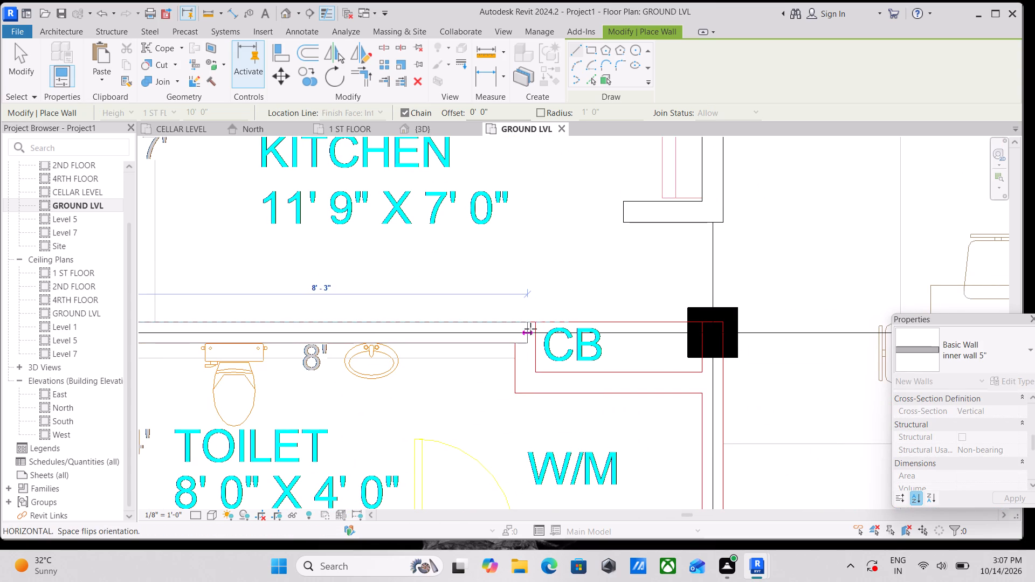
click(537, 320)
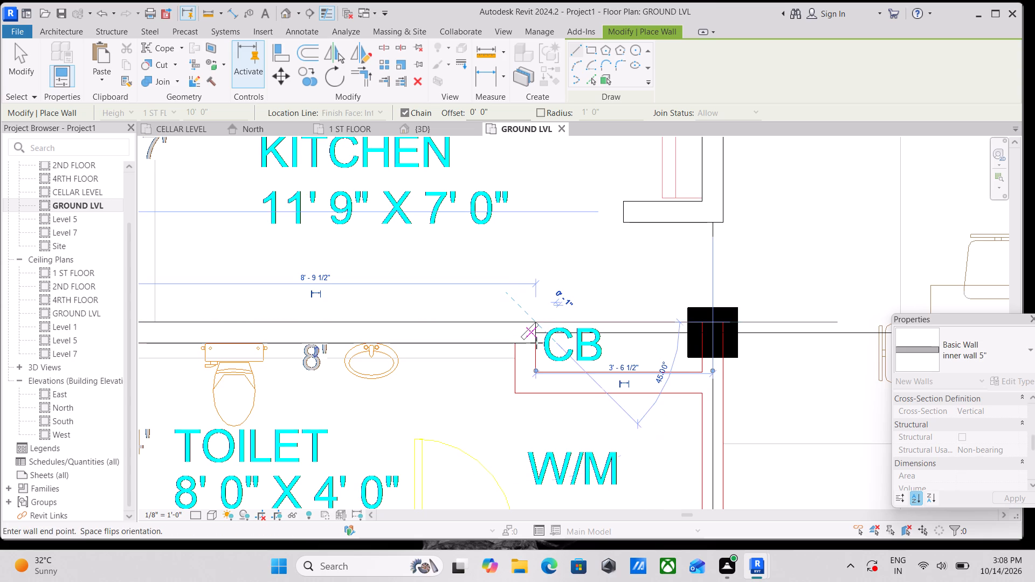
Continue inner wall 5" around the CB recess, returning about 1'-0" up at the grid B column, and flip that return onto the imported lines.
click(536, 371)
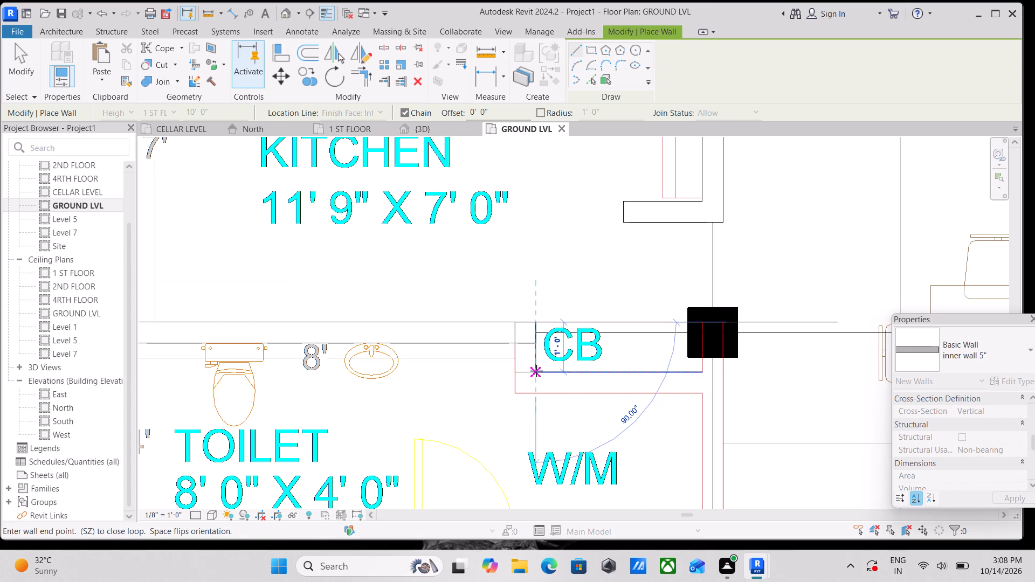
click(703, 373)
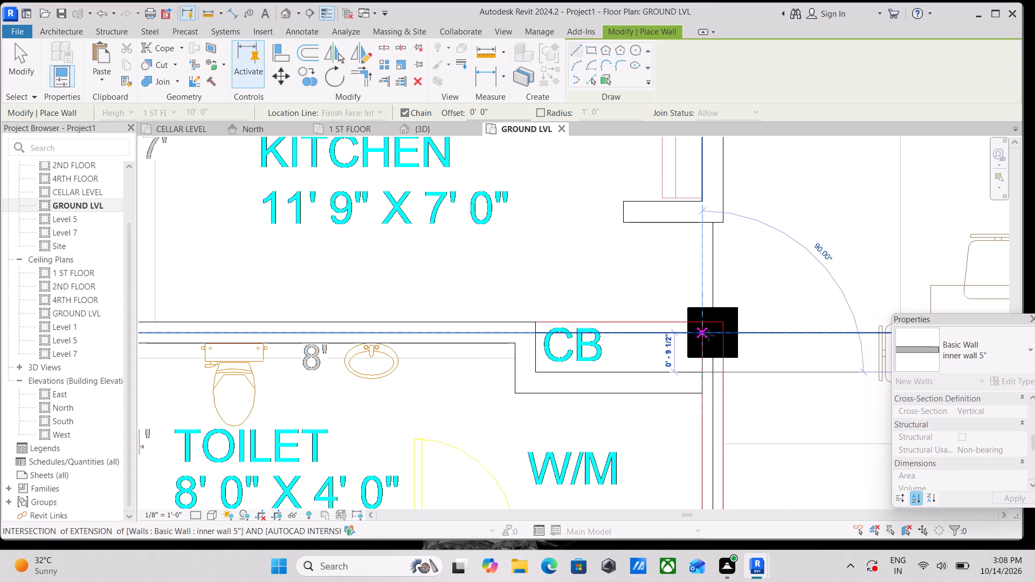
key(space)
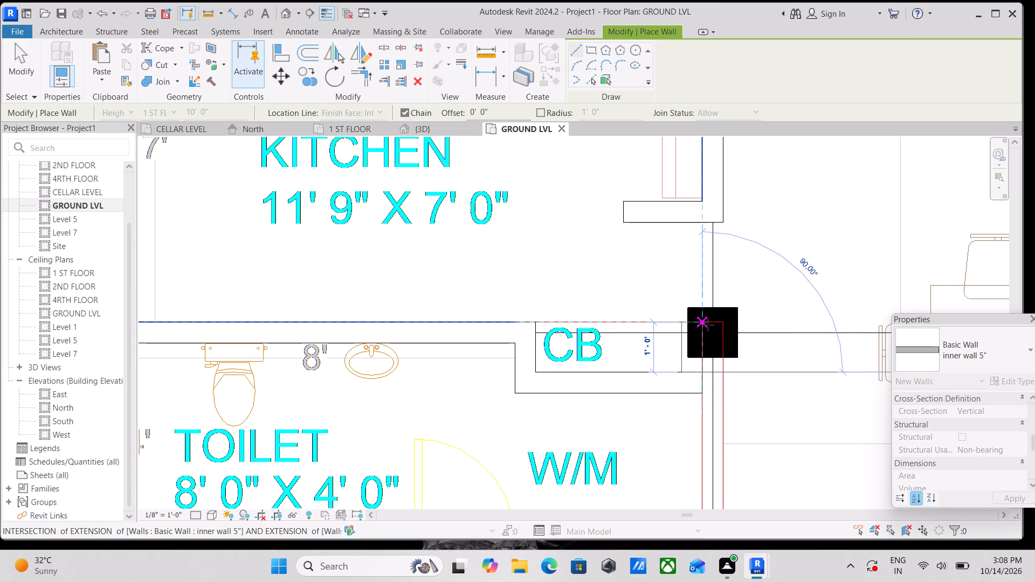
click(708, 324)
key(Escape)
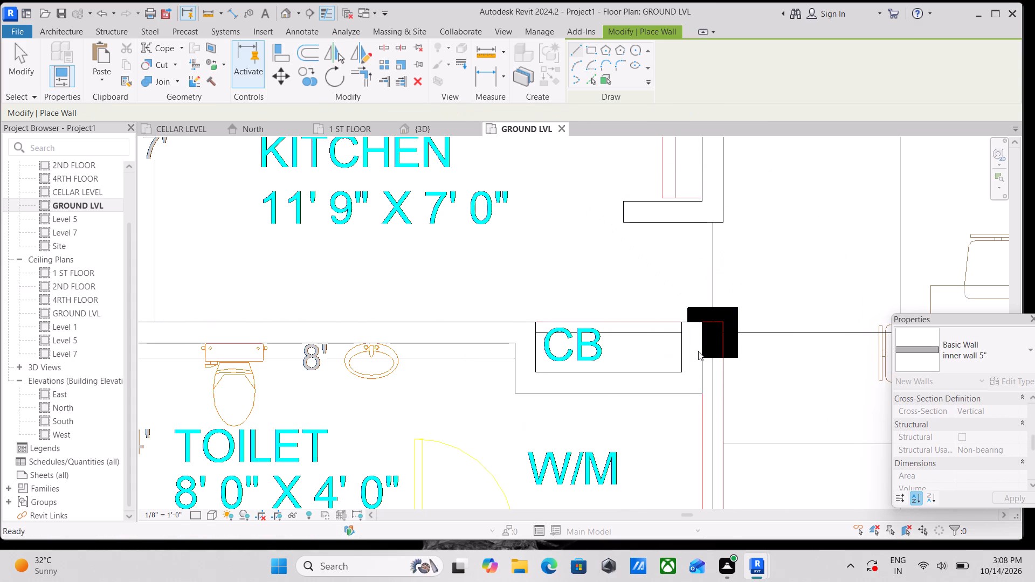
key(Escape)
key(Escape)
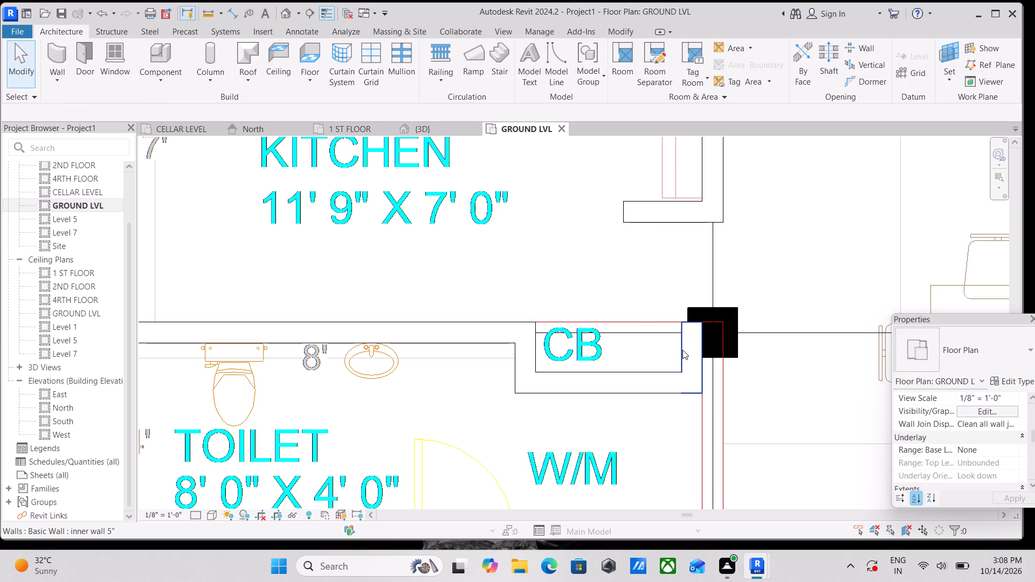
click(682, 350)
key(space)
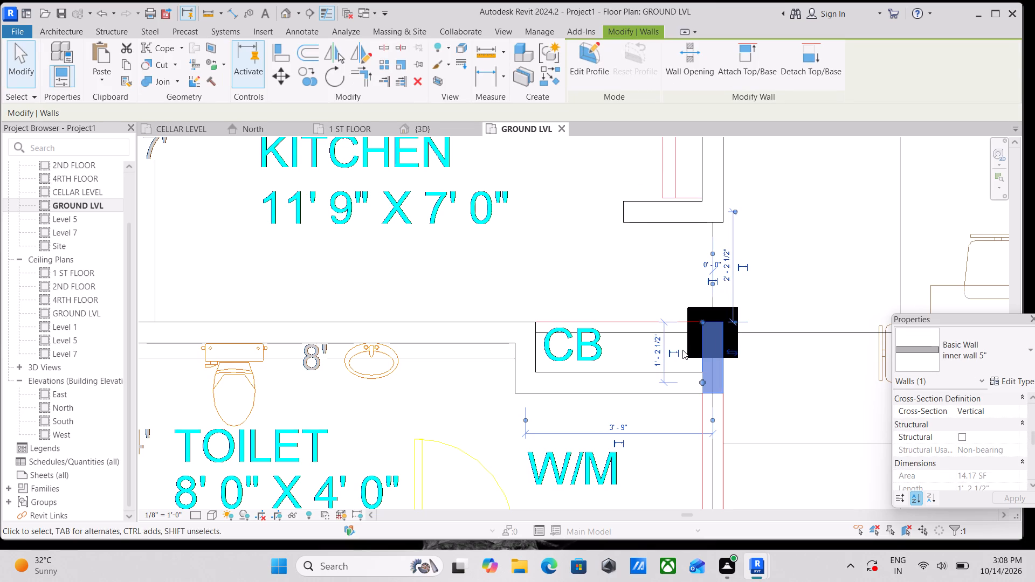
key(Escape)
Draw inner wall 5" about 3'-0" down beside the W/M area, then about 11'-9" along the toilet's bedroom-side line to the outer wall.
scroll(683, 350, down, 2)
middle_drag(683, 351, 668, 300)
scroll(670, 334, down, 1)
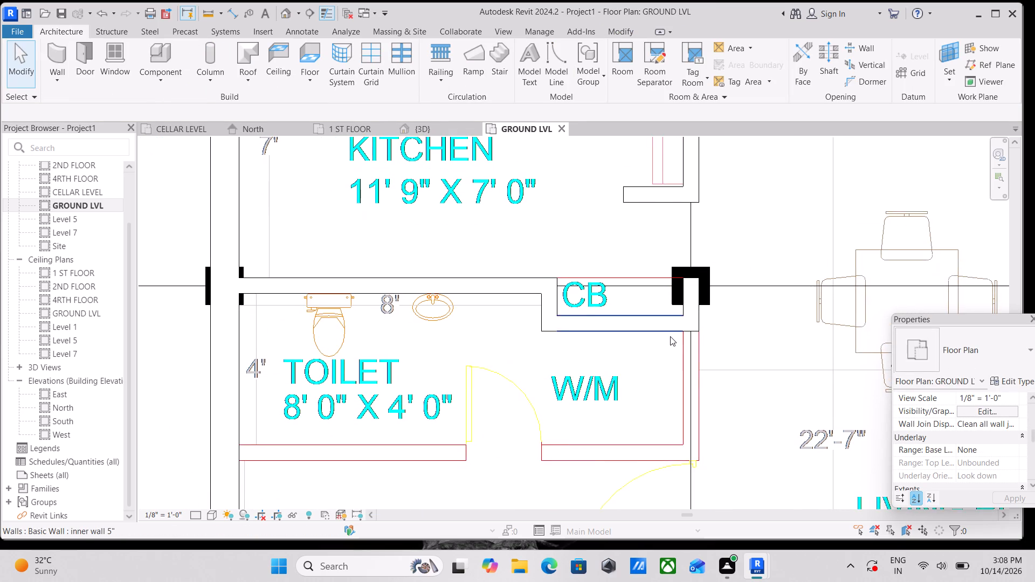
scroll(670, 336, down, 1)
middle_drag(670, 337, 664, 288)
scroll(657, 304, down, 1)
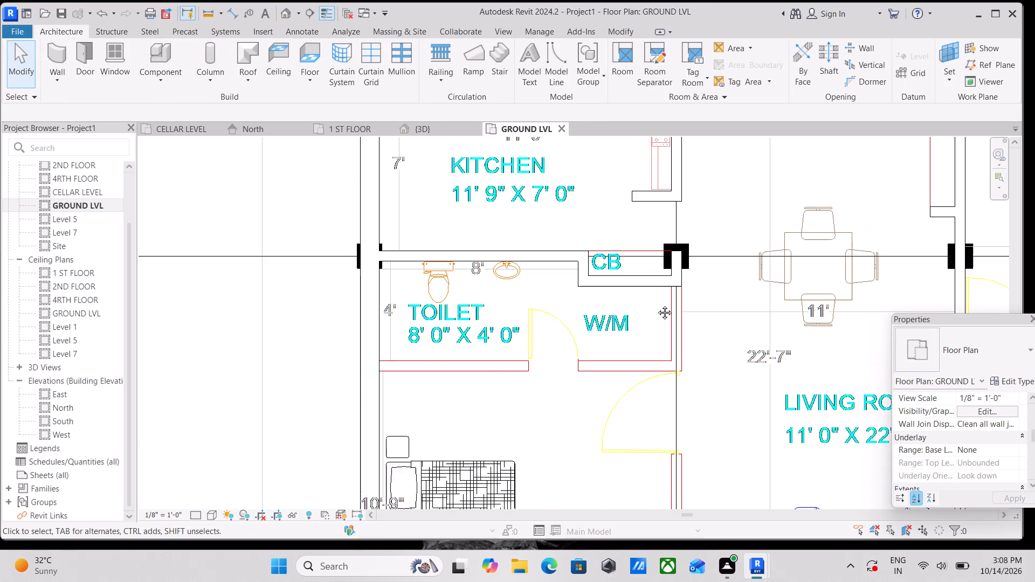
middle_drag(657, 304, 659, 281)
text(wa)
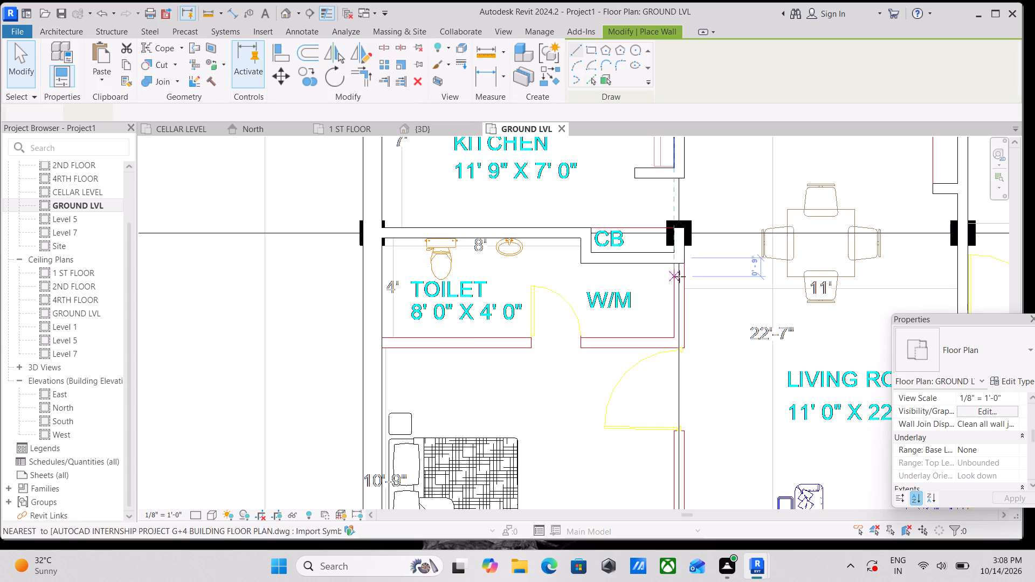
scroll(677, 269, up, 5)
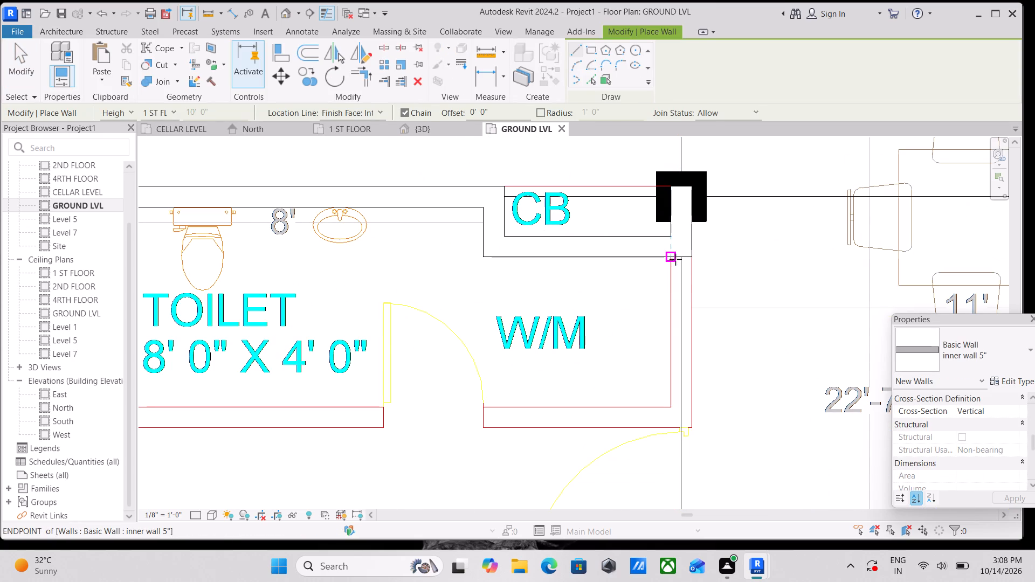
click(675, 259)
click(672, 407)
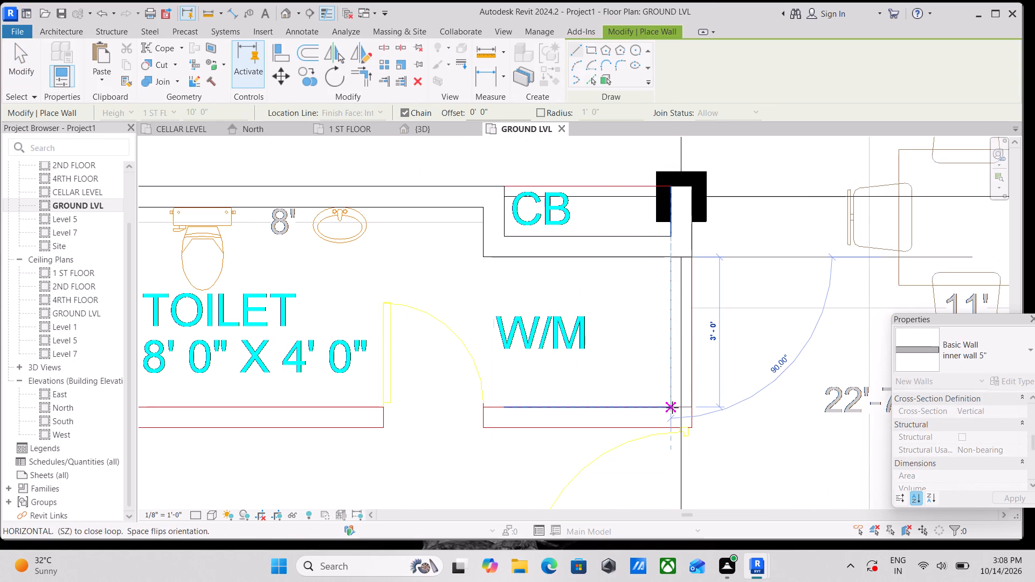
middle_drag(549, 407, 698, 365)
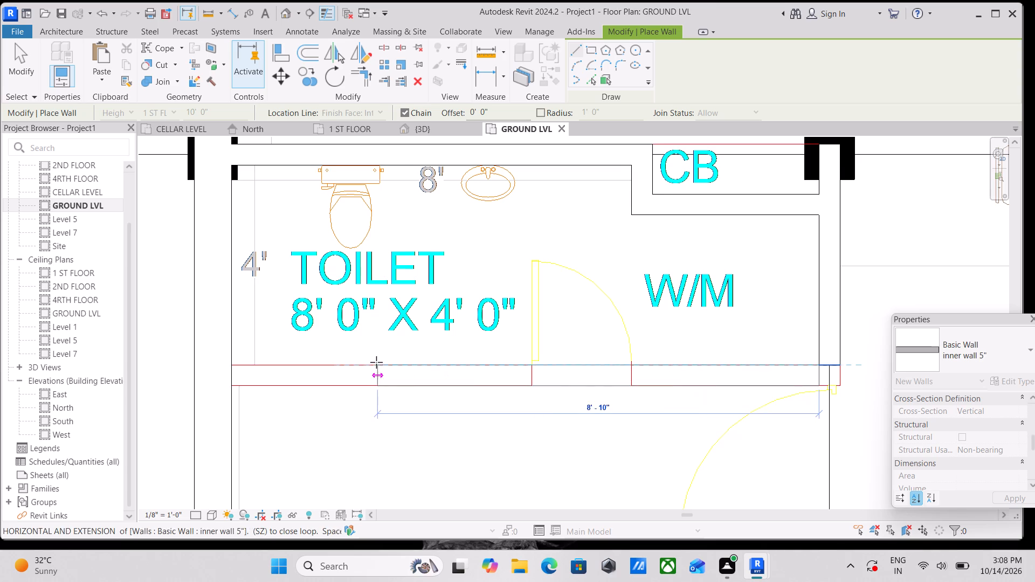
middle_drag(376, 362, 521, 366)
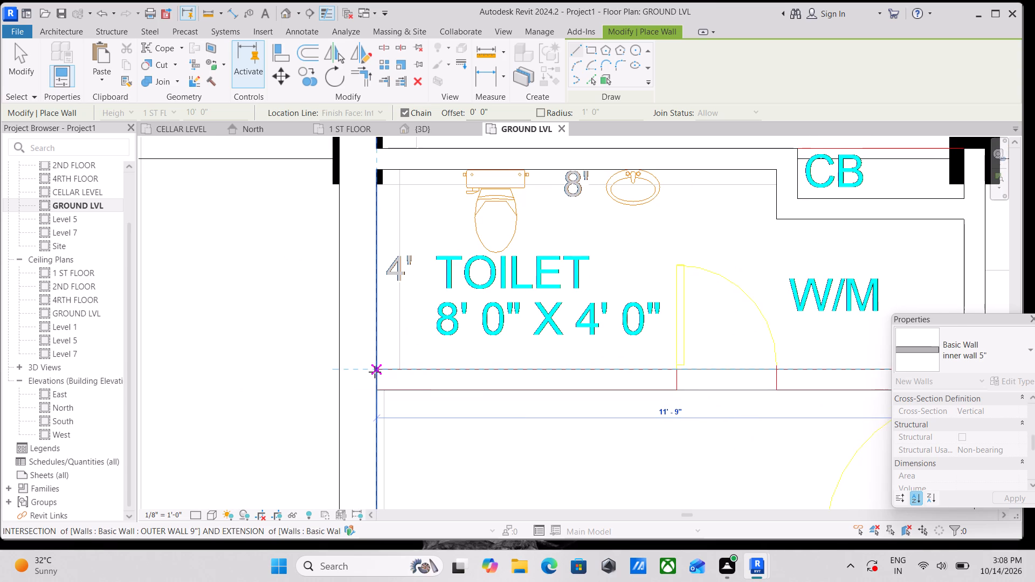
click(377, 371)
key(Escape)
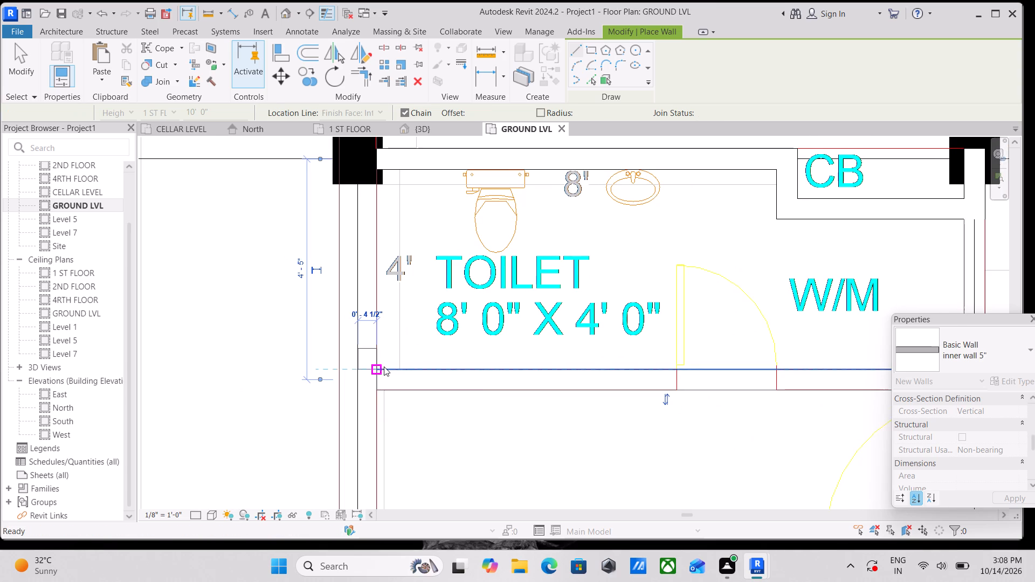
Draw inner wall 5" about 7'-5" long between the 11'9" x 10'9" bedroom and living room, from the bedroom door opening to the grid C column.
scroll(403, 365, down, 4)
scroll(527, 368, down, 2)
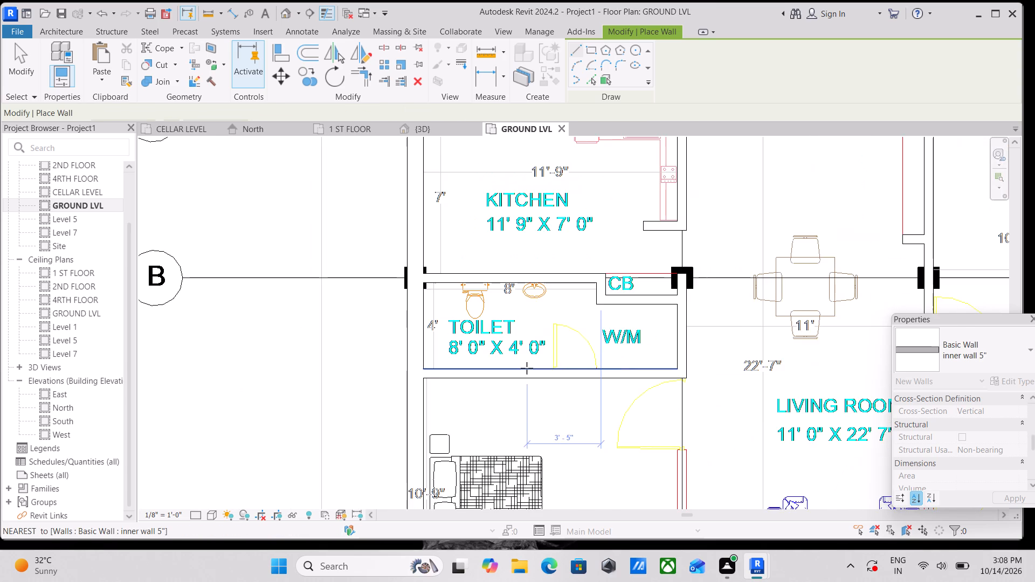
scroll(527, 368, down, 2)
middle_drag(527, 368, 516, 246)
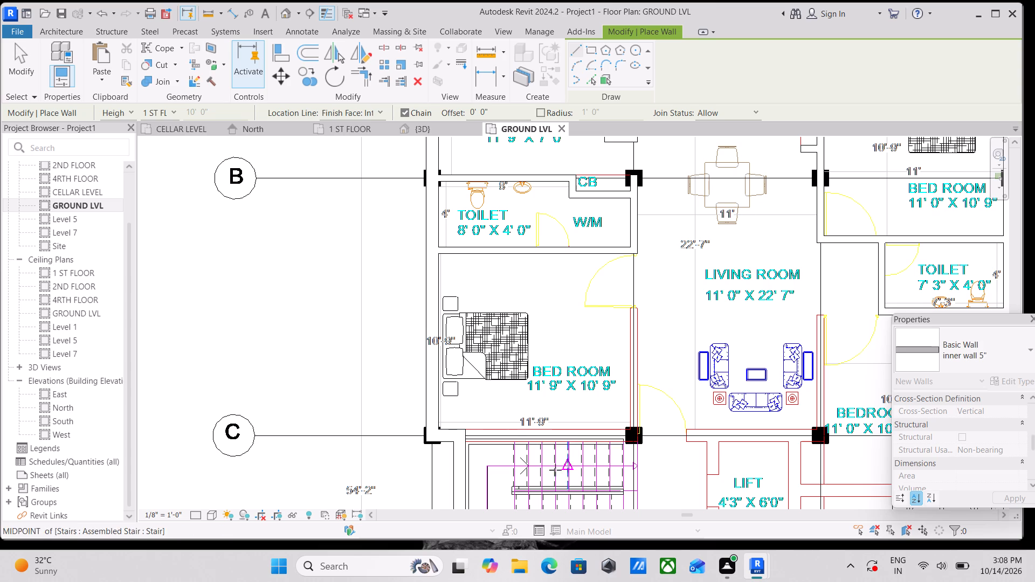
scroll(474, 431, up, 3)
scroll(631, 379, down, 1)
middle_drag(631, 379, 560, 427)
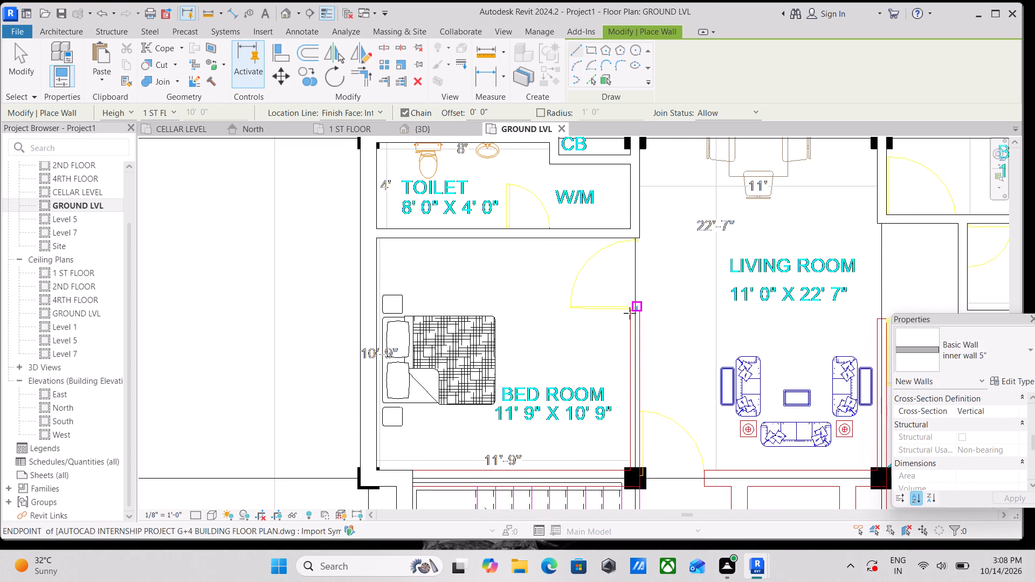
click(629, 314)
middle_drag(636, 419, 625, 336)
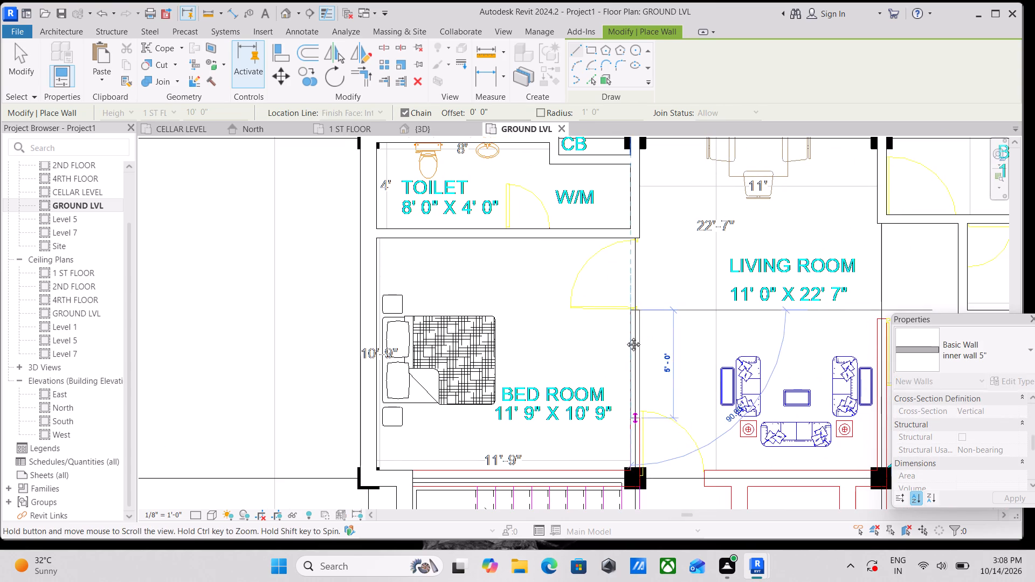
middle_drag(625, 336, 631, 318)
scroll(634, 362, up, 3)
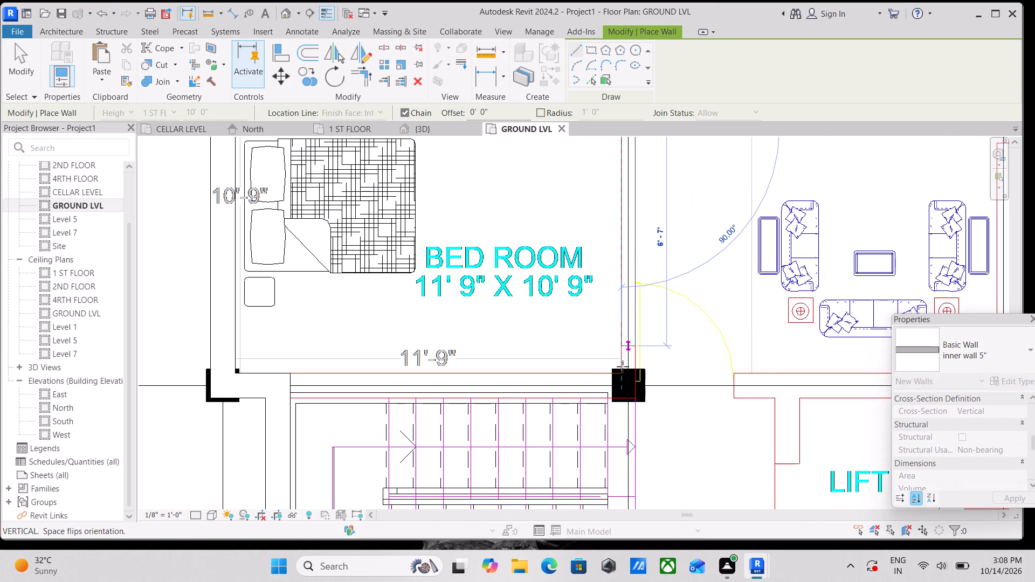
scroll(622, 372, up, 2)
click(622, 372)
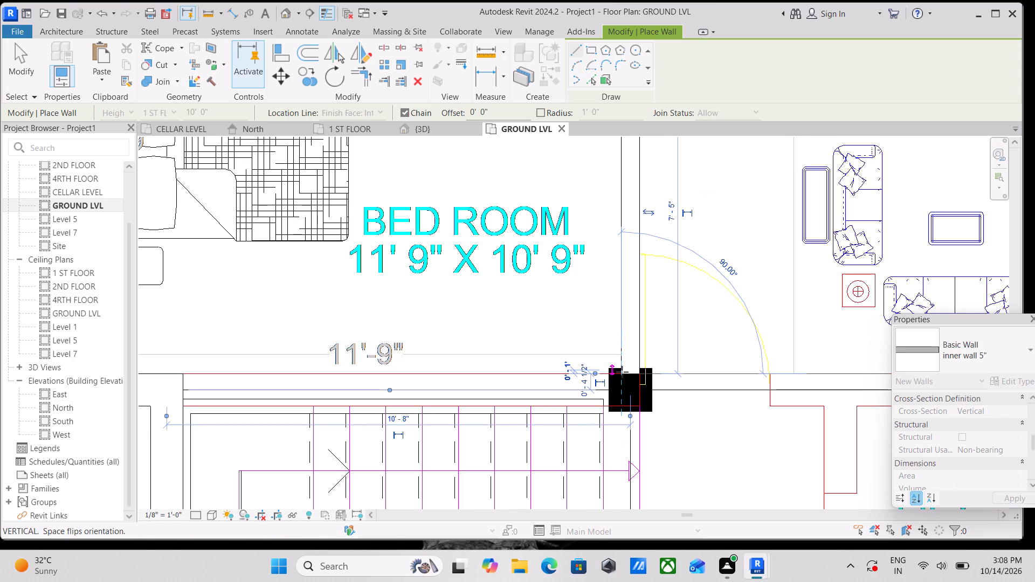
key(Escape)
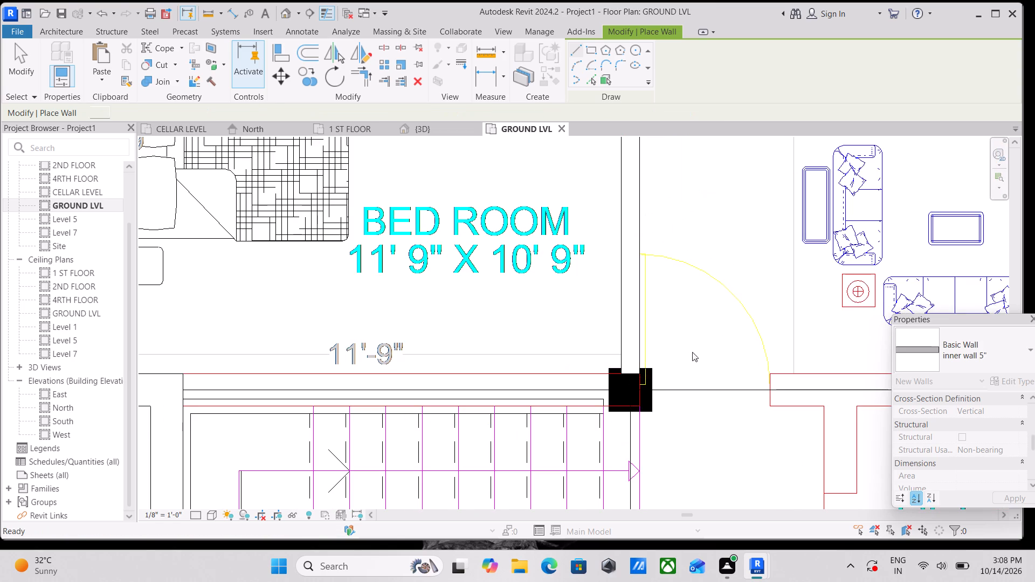
Draw inner wall 5" about 7'-0" long between the living room and 11'0" x 10'4.5" bedroom, from the bedroom door opening to the grid C column.
scroll(696, 350, down, 3)
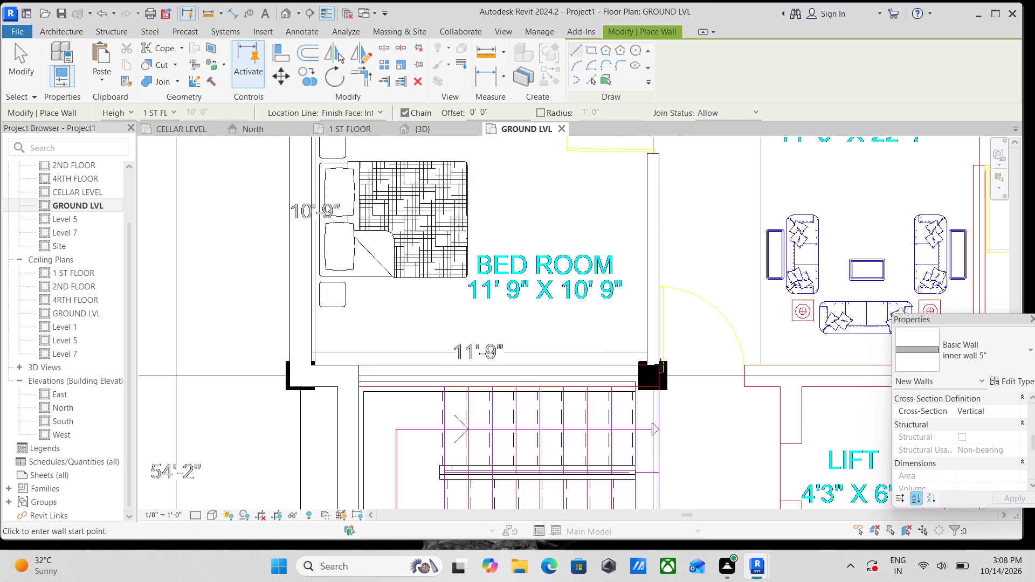
scroll(438, 331, down, 2)
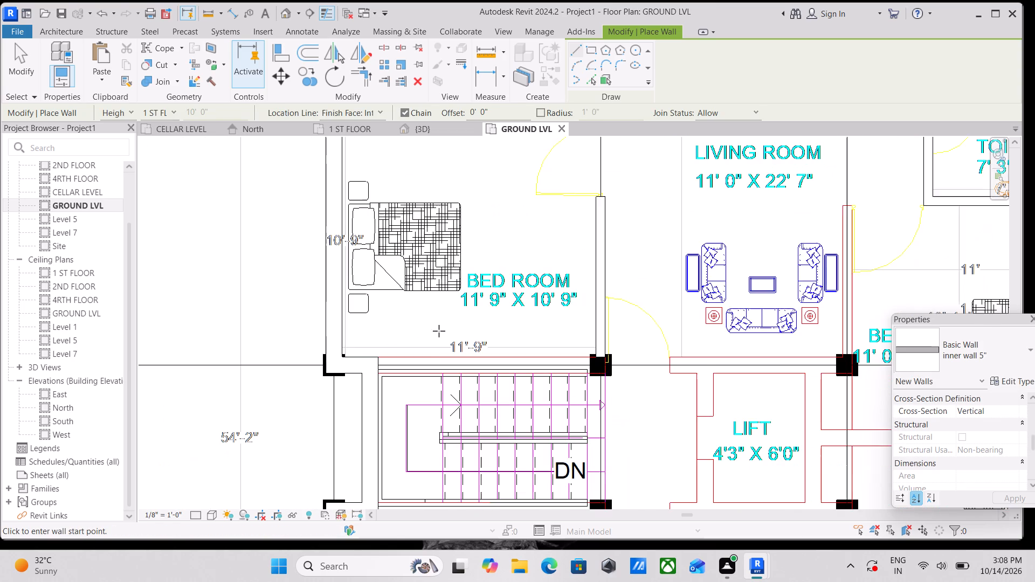
scroll(571, 334, down, 1)
scroll(668, 346, down, 1)
middle_drag(668, 344, 432, 374)
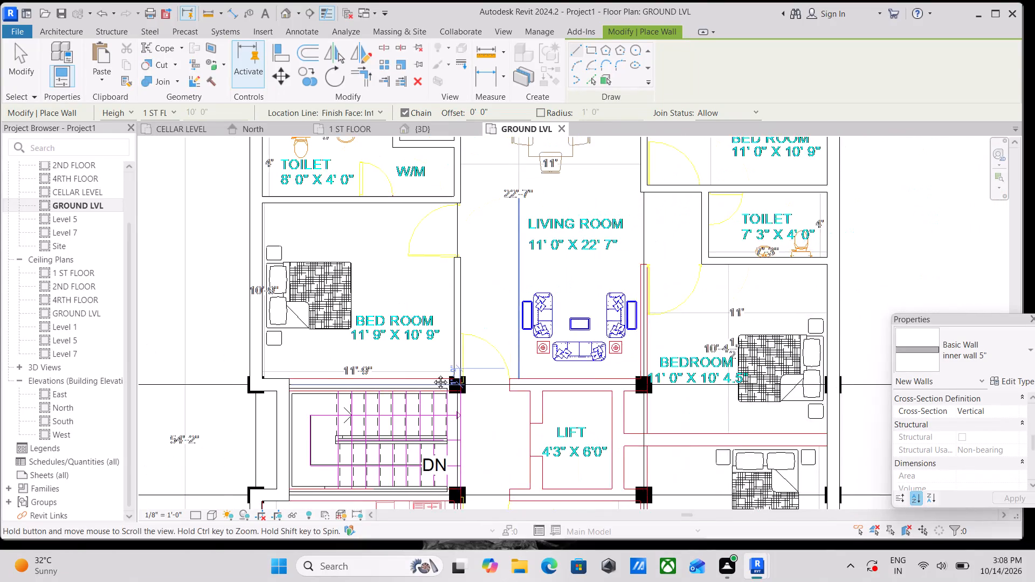
middle_drag(432, 374, 431, 374)
scroll(563, 268, up, 4)
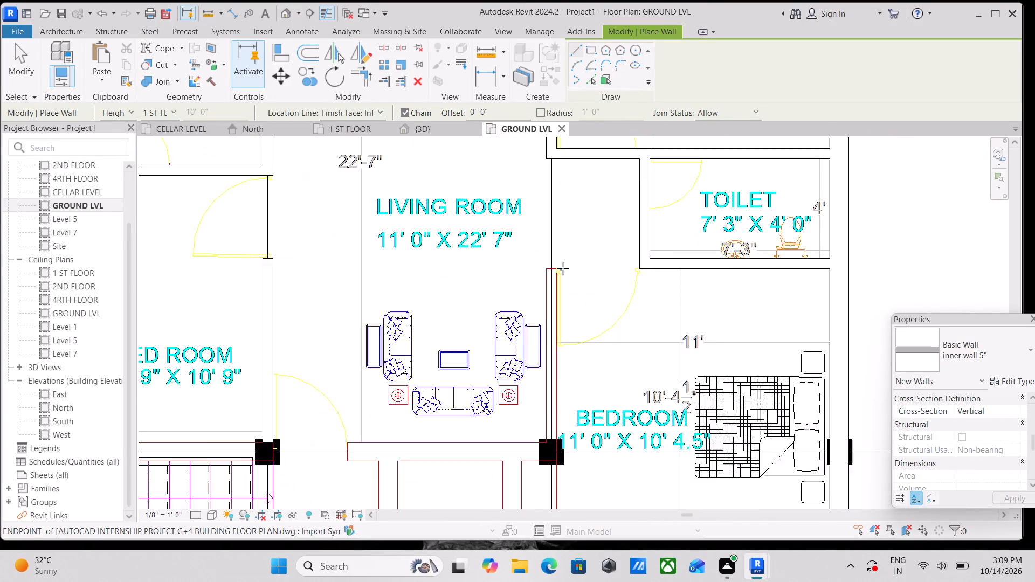
scroll(563, 268, up, 2)
click(540, 268)
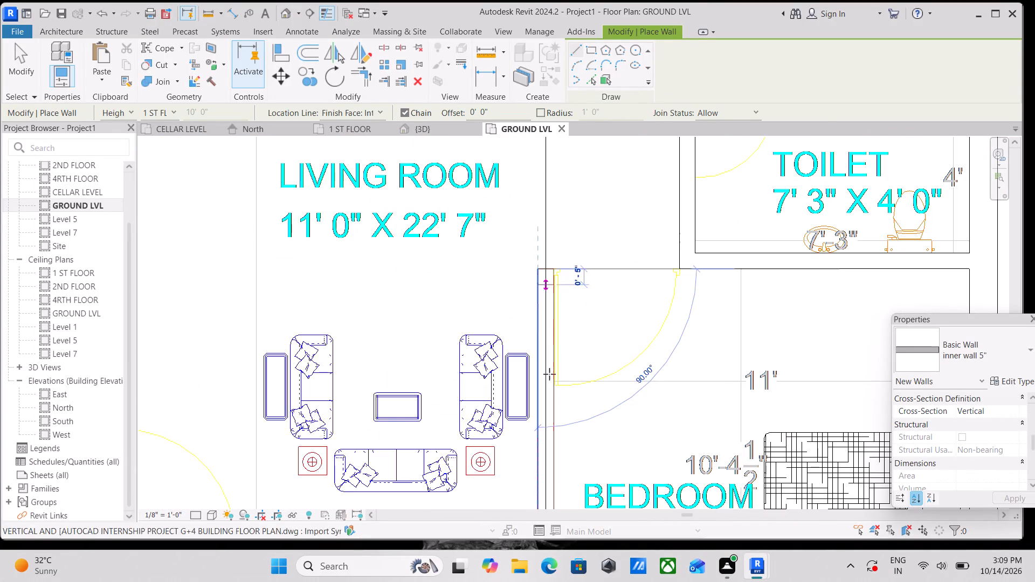
scroll(539, 399, down, 1)
middle_drag(539, 399, 569, 199)
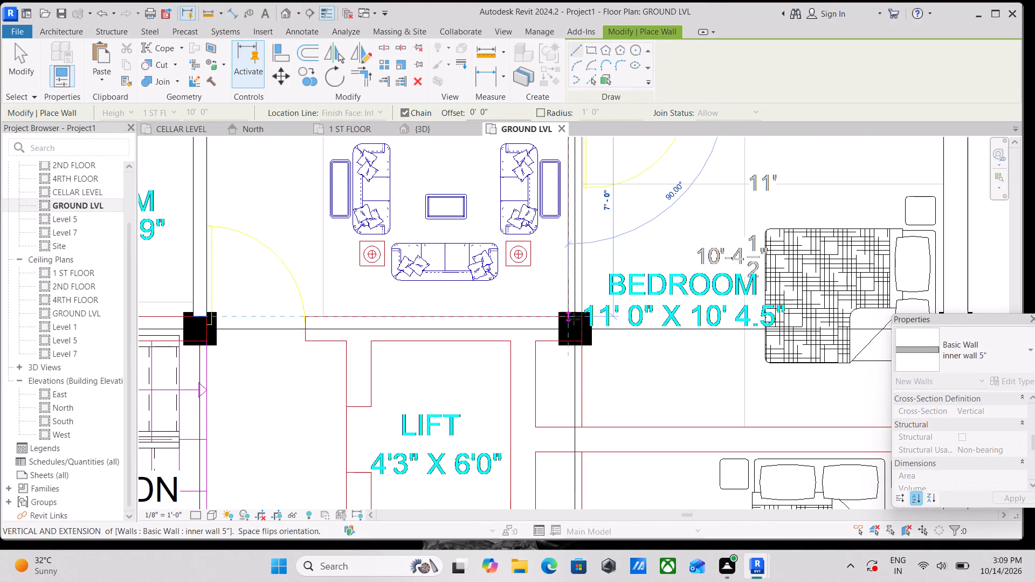
click(574, 319)
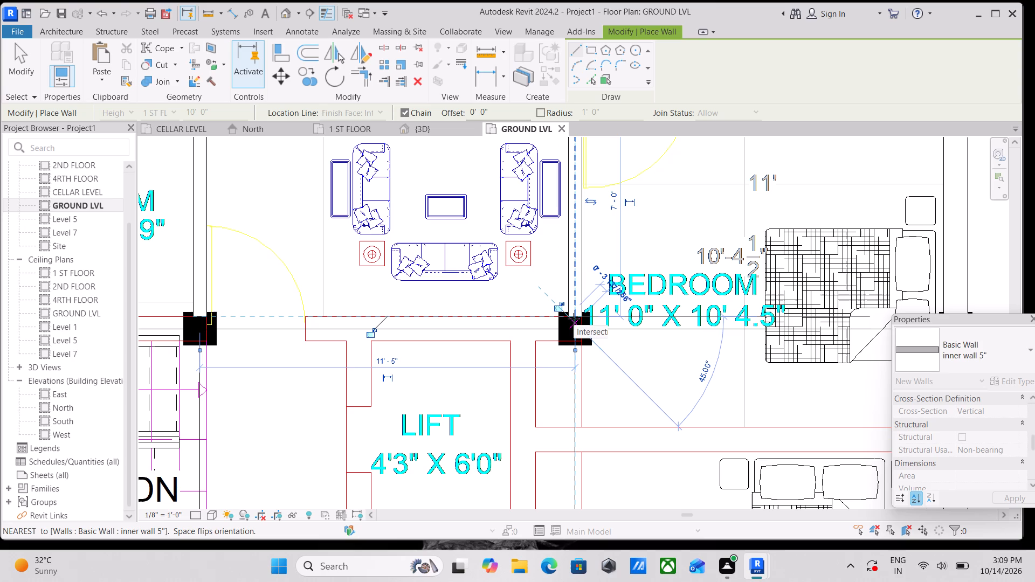
key(Escape)
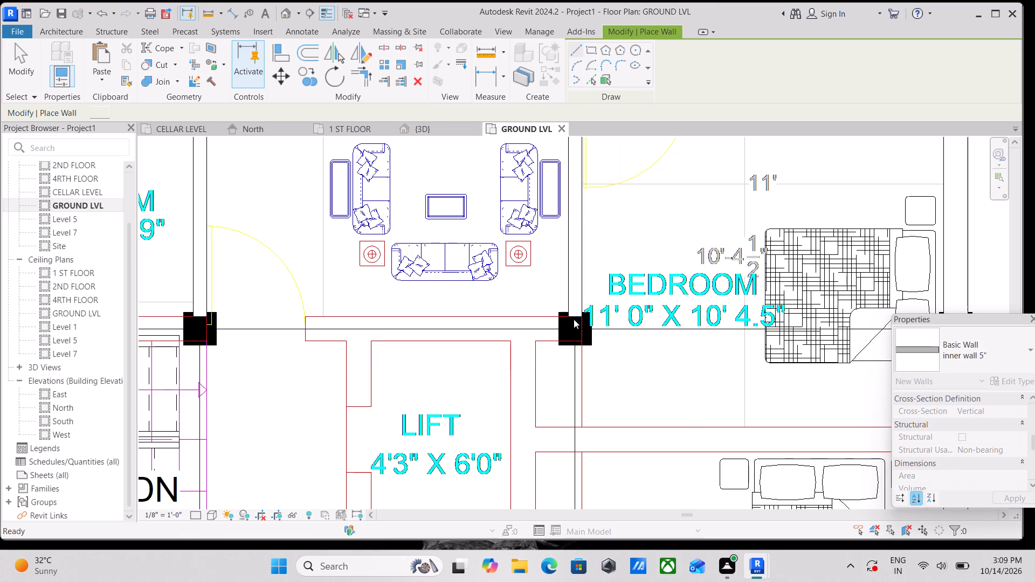
Draw inner wall 5" about 10'-6" long between the 11'9" x 10'9" bedroom and staircase to the grid C column, flipped onto the imported lines.
scroll(445, 340, down, 5)
middle_drag(406, 327, 508, 306)
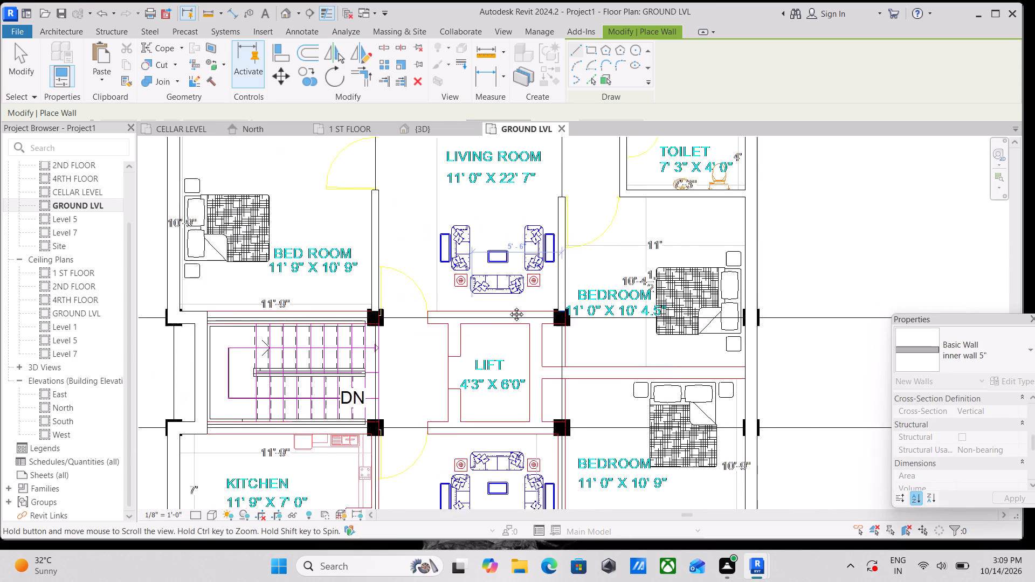
middle_drag(508, 306, 521, 298)
scroll(255, 299, up, 6)
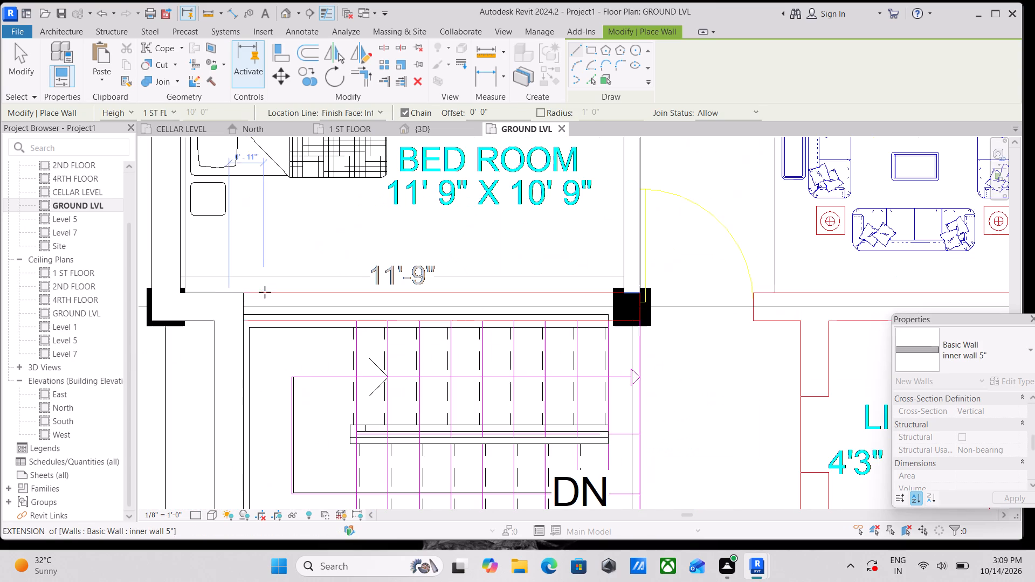
click(242, 295)
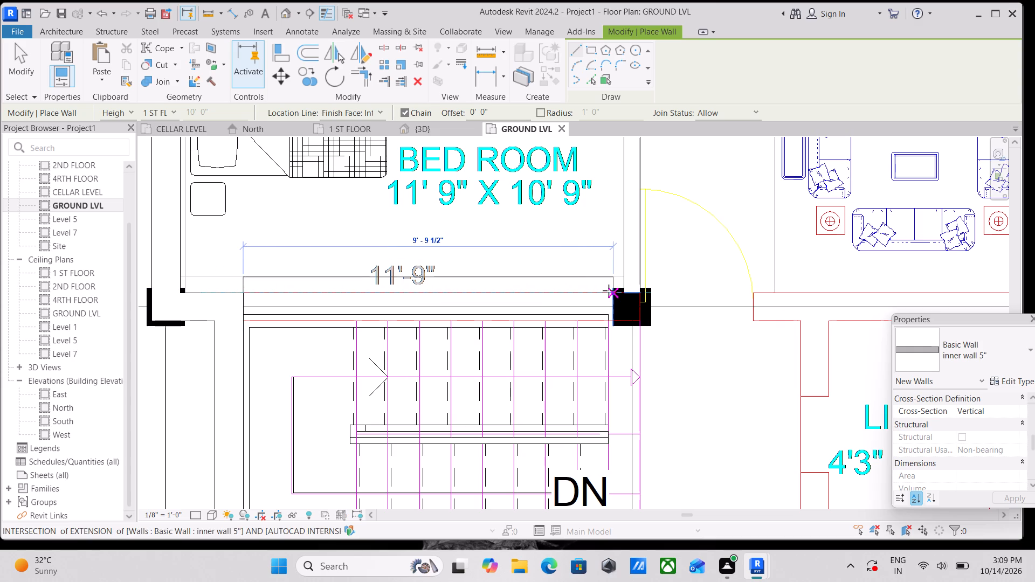
key(space)
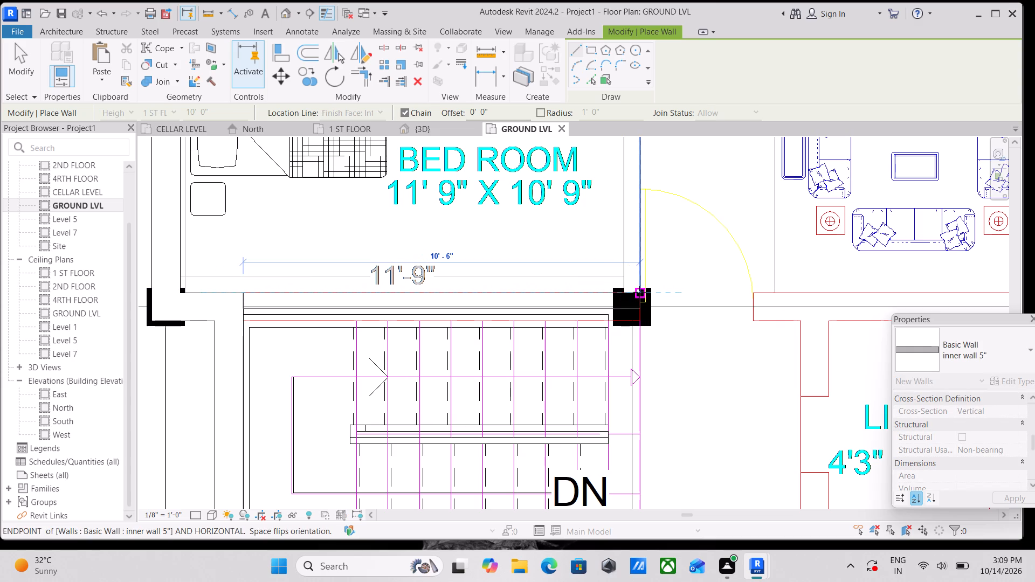
click(639, 292)
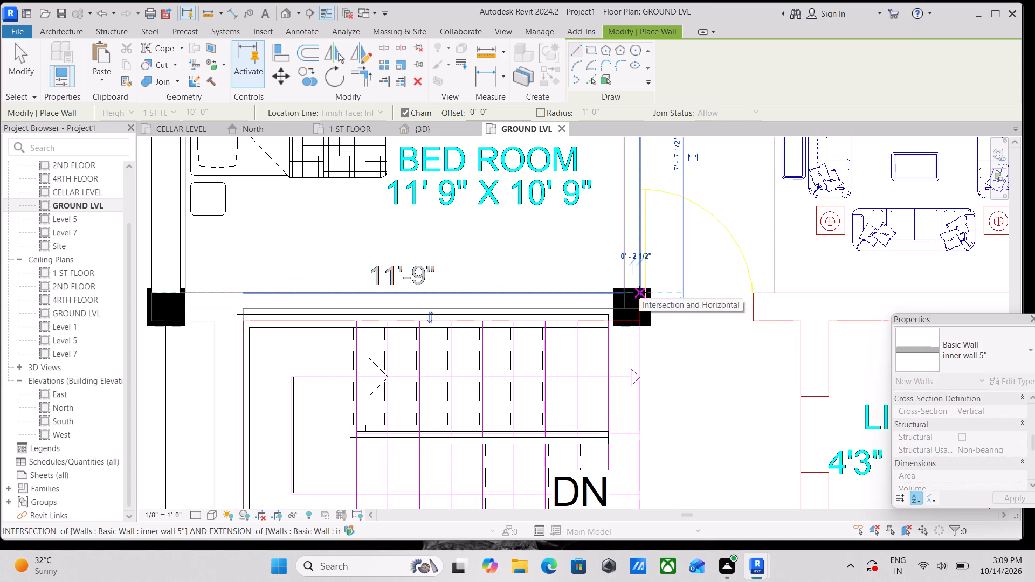
key(Escape)
Draw inner wall 5" about 10'-5 1/2" long between the staircase and kitchen, from the stair's outer wall to the grid D column.
scroll(617, 326, down, 2)
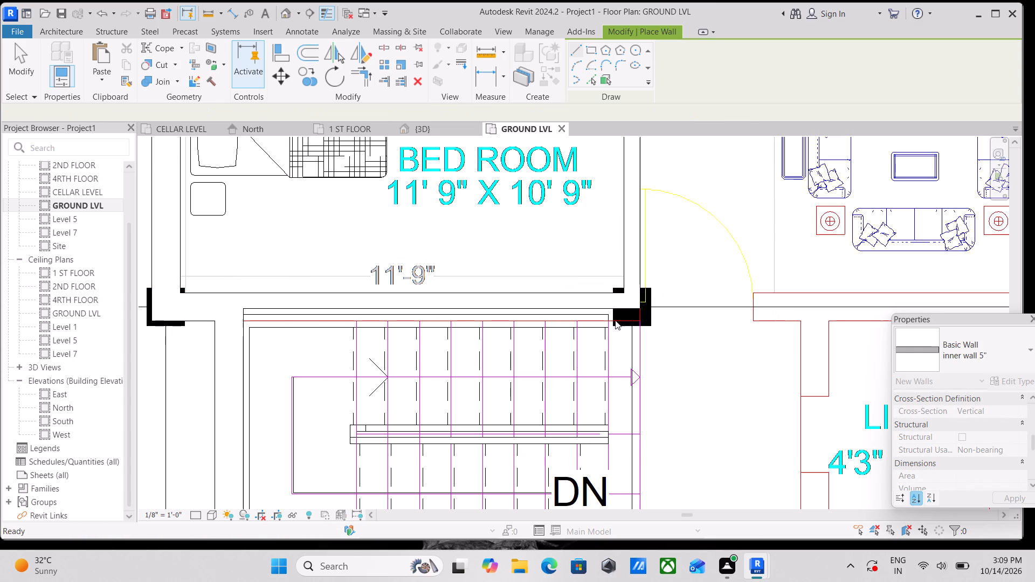
middle_drag(614, 319, 604, 295)
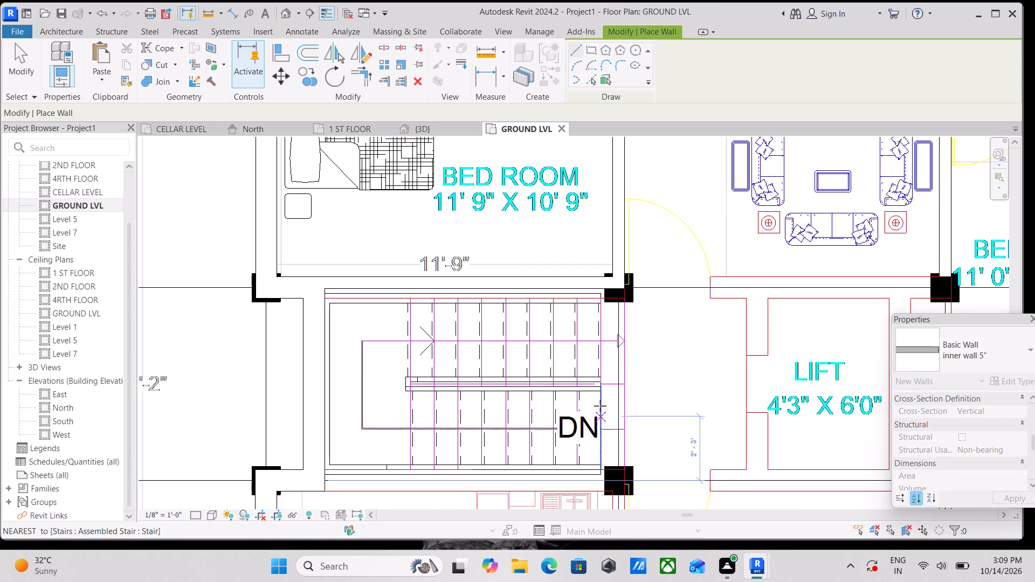
scroll(618, 386, down, 1)
middle_drag(618, 383, 623, 321)
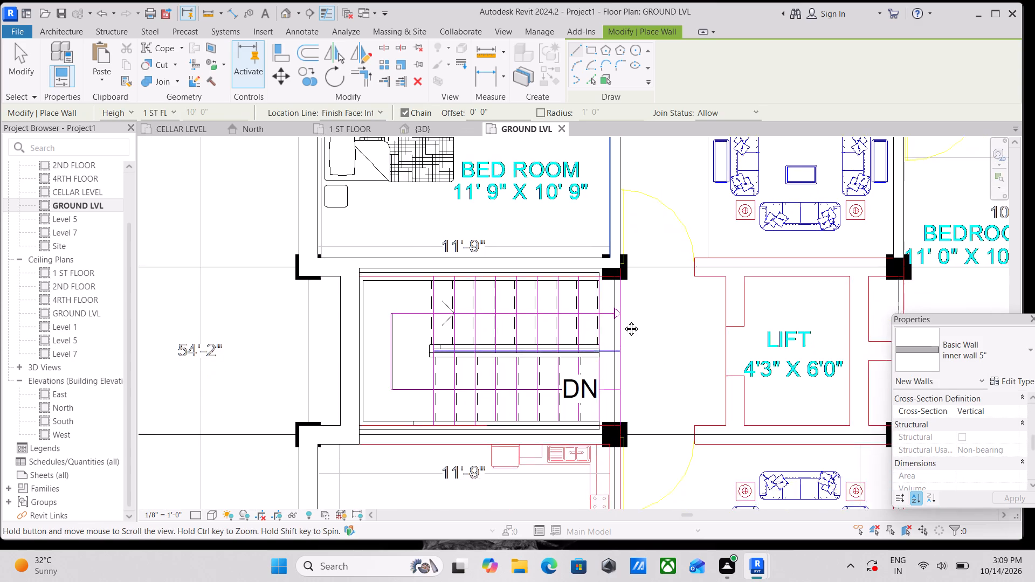
middle_drag(623, 321, 650, 277)
scroll(397, 375, up, 1)
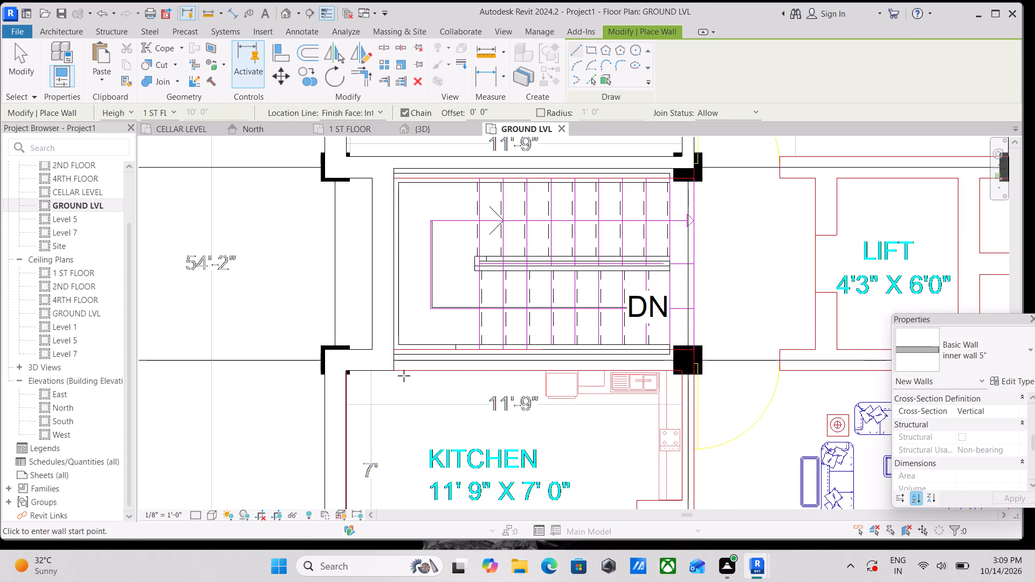
click(395, 371)
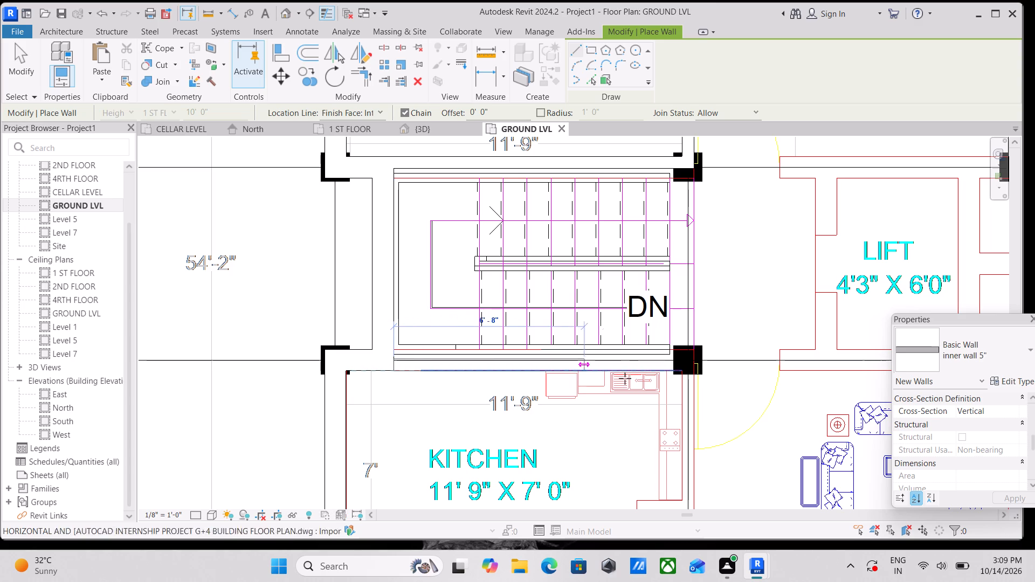
click(685, 371)
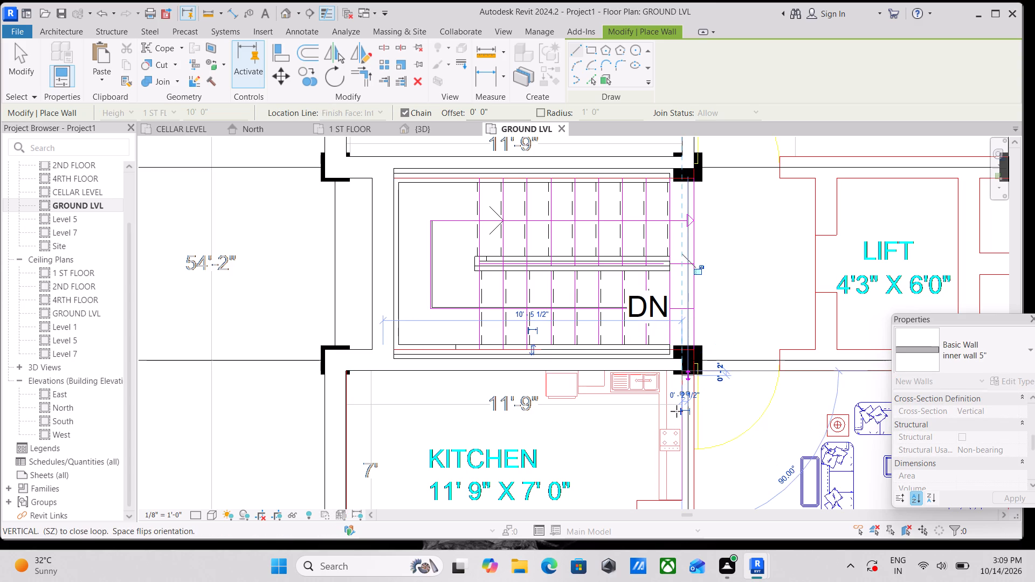
scroll(684, 412, down, 1)
middle_drag(679, 402, 665, 308)
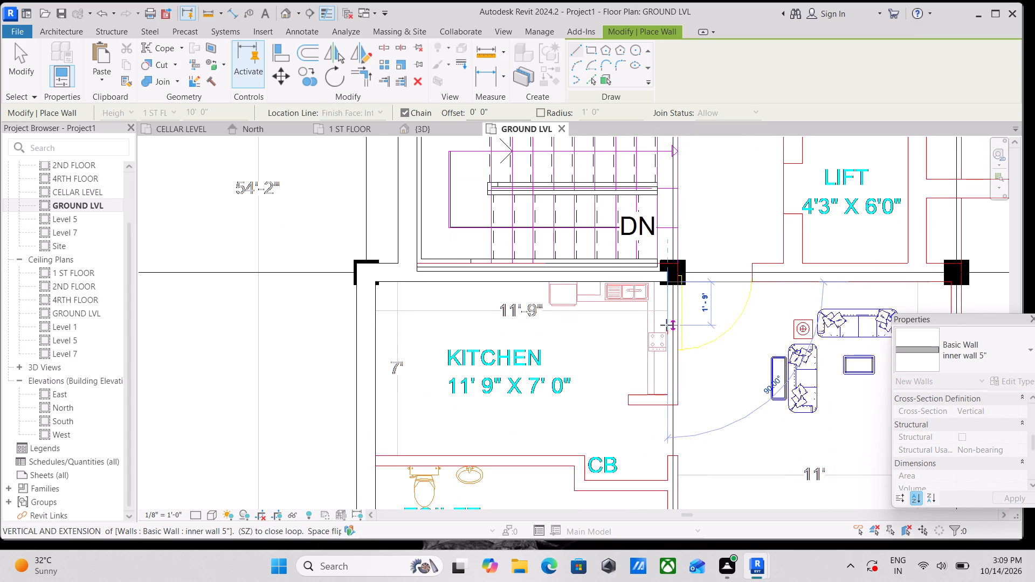
key(Escape)
Draw inner wall 5" as a flipped 1'-7" stub at the kitchen counter's end, continuing about 4'-6 1/2" up to the grid D column.
scroll(616, 399, up, 3)
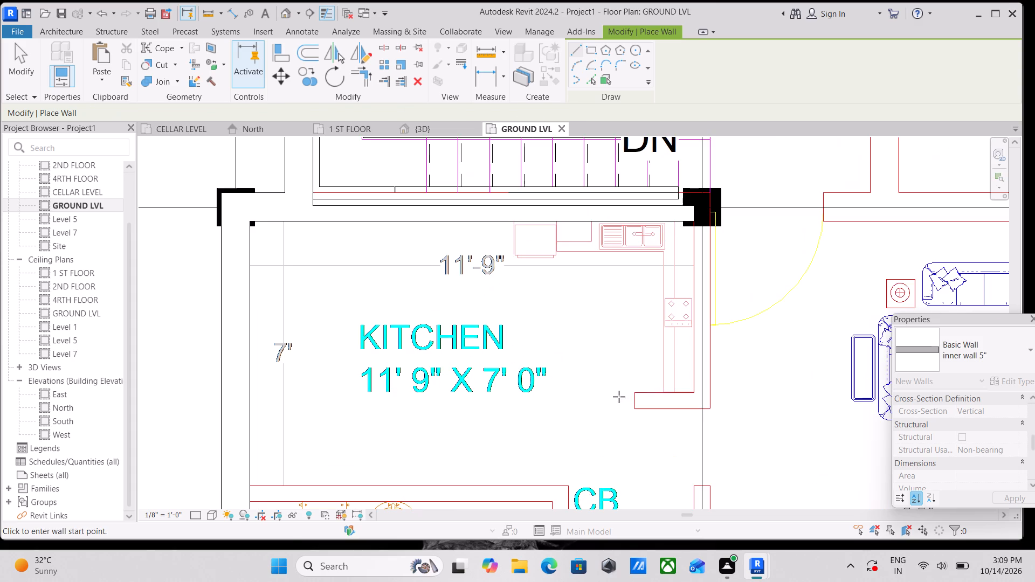
click(636, 393)
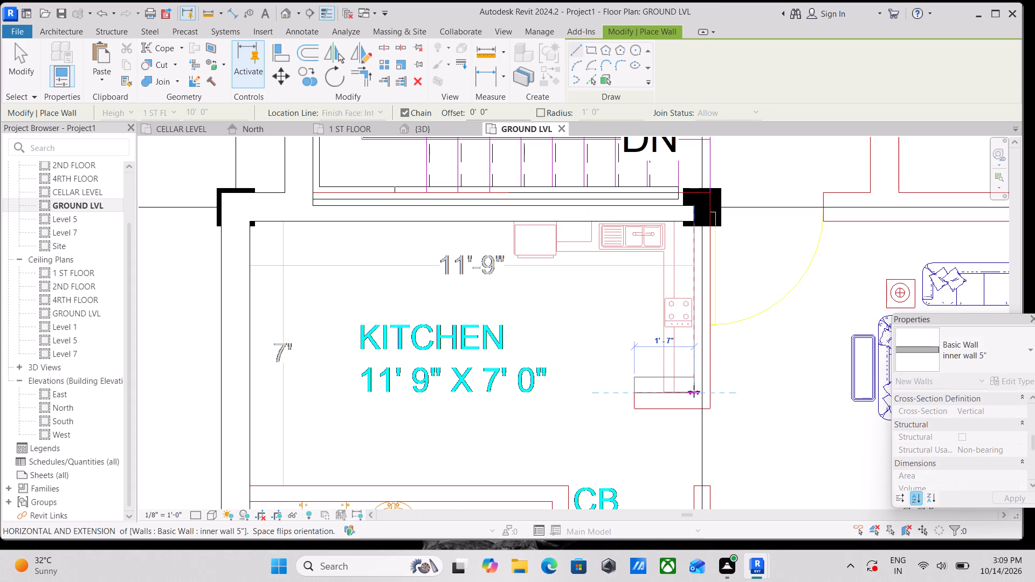
key(space)
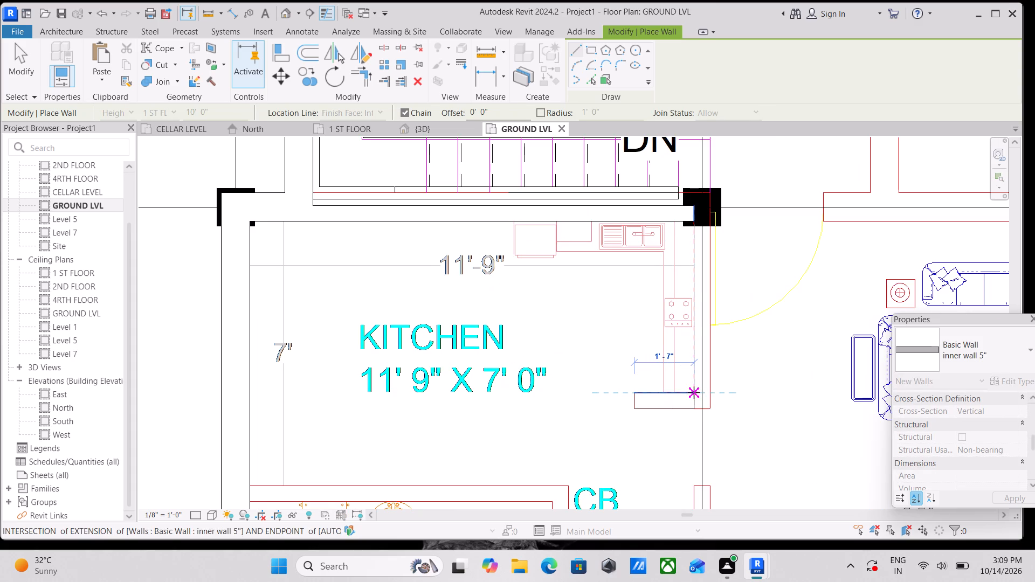
click(694, 392)
scroll(696, 311, down, 1)
middle_drag(696, 311, 692, 385)
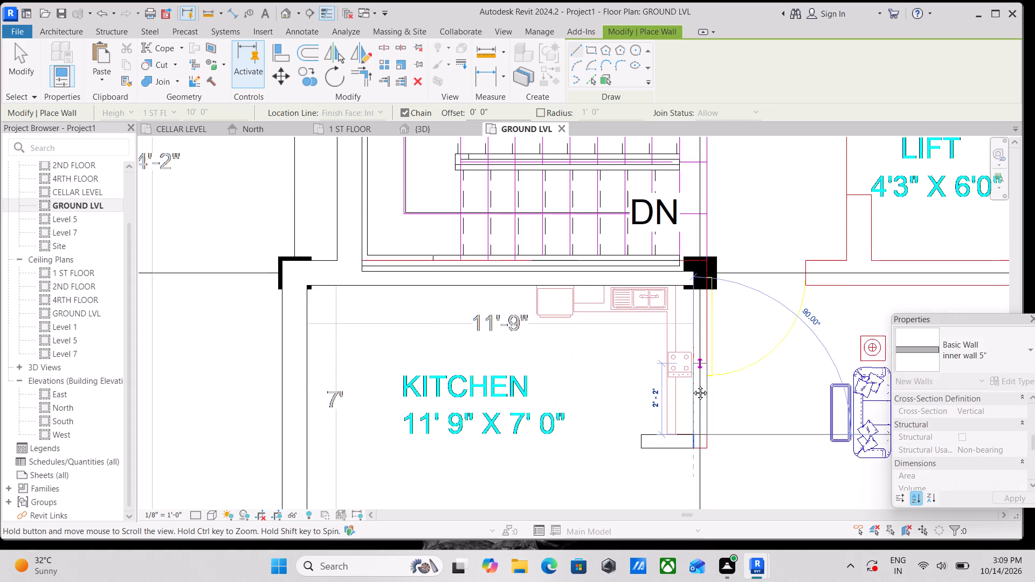
middle_drag(692, 385, 688, 399)
middle_drag(687, 322, 686, 370)
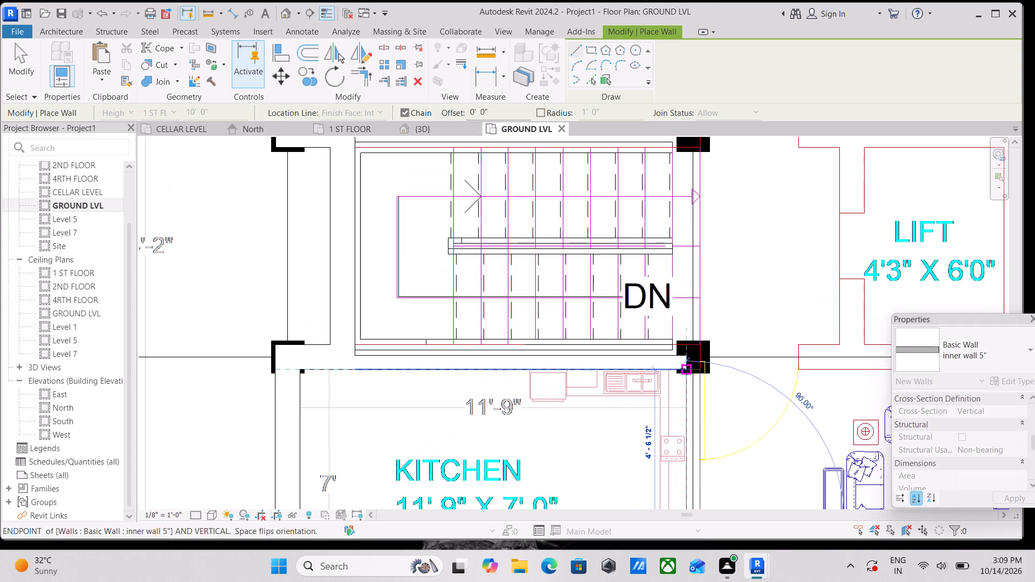
click(686, 368)
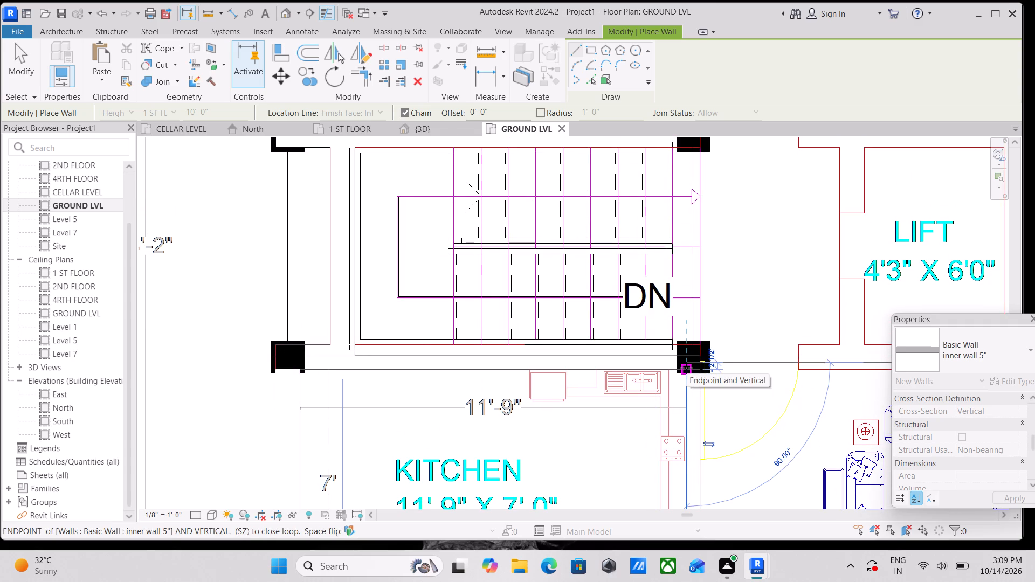
key(Escape)
Draw inner wall 5" about 8'-5" long between the lower kitchen and toilet, from the outer wall to the CB corner, flipped onto the imported lines.
scroll(708, 376, down, 4)
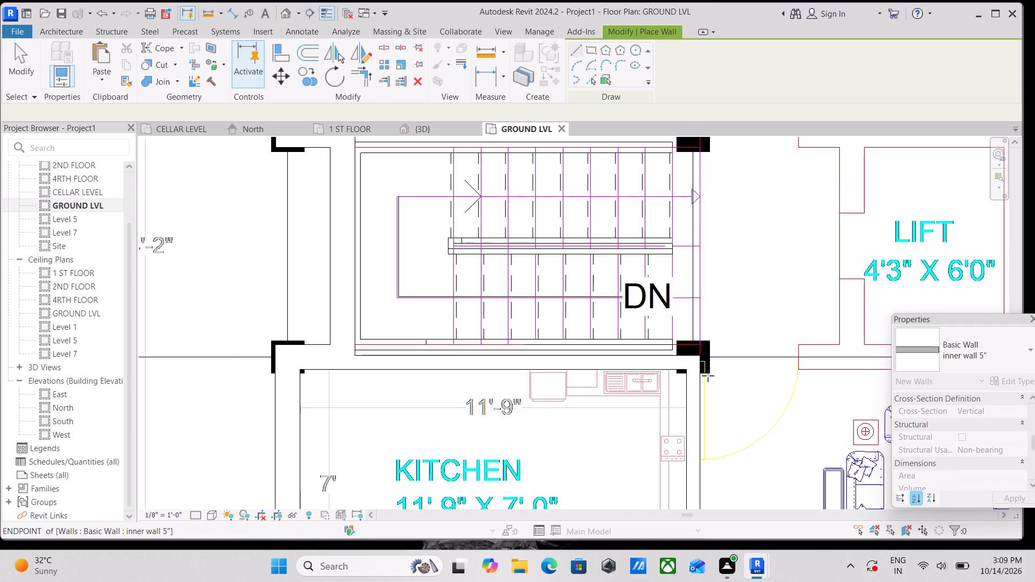
scroll(704, 372, down, 2)
middle_drag(698, 368, 574, 249)
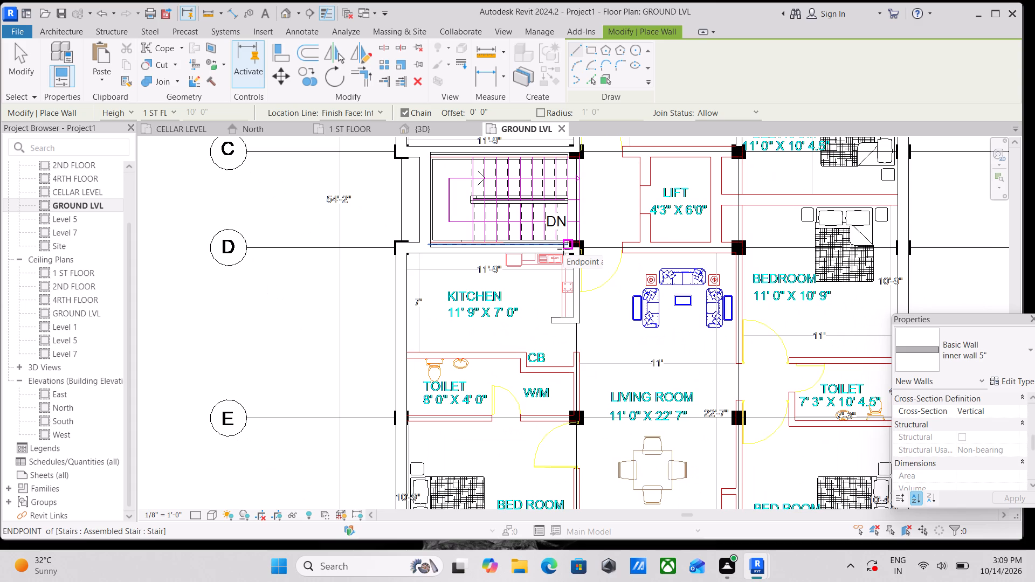
scroll(581, 369, down, 1)
middle_drag(586, 361, 586, 315)
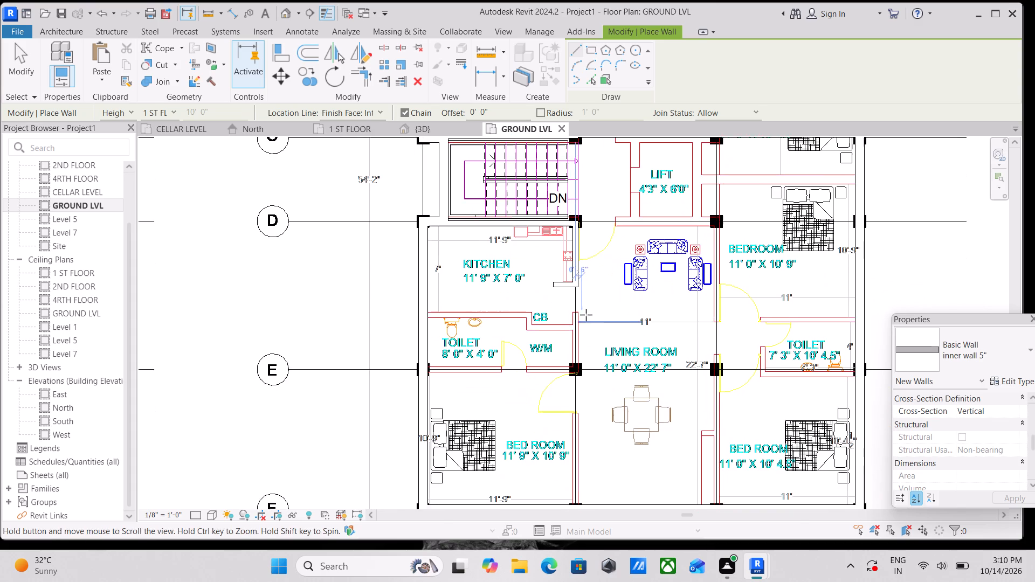
scroll(447, 316, up, 5)
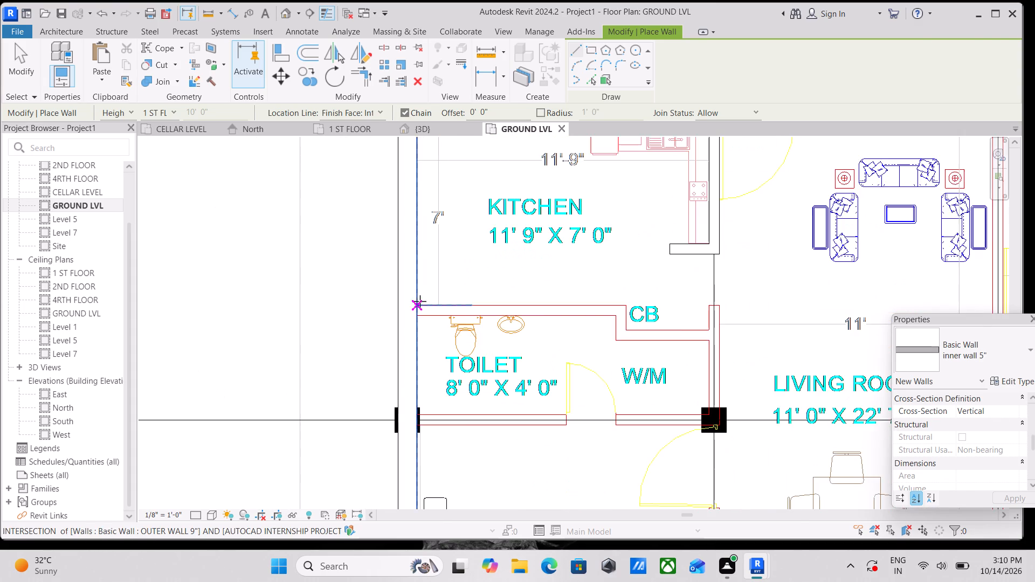
scroll(420, 301, up, 2)
click(416, 306)
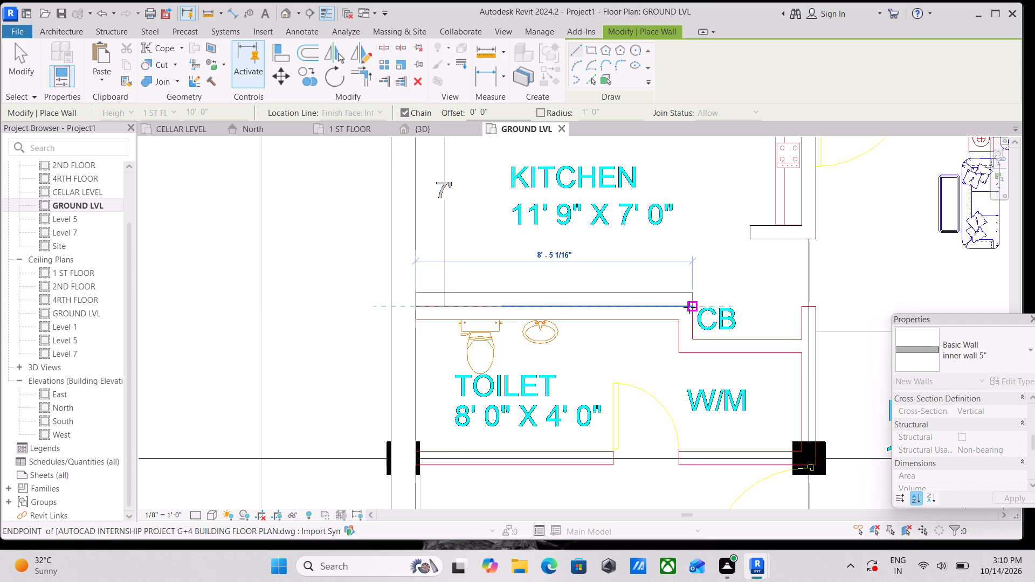
key(space)
click(689, 307)
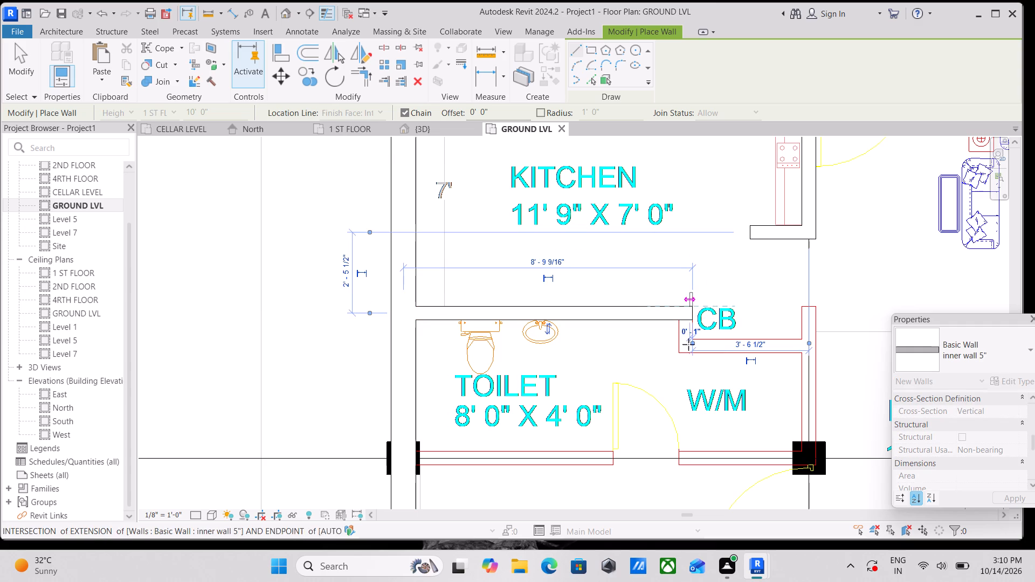
Continue inner wall 5" down the CB recess's side and about 3'-4" along its base above the W/M area to the living-room wall line.
click(691, 340)
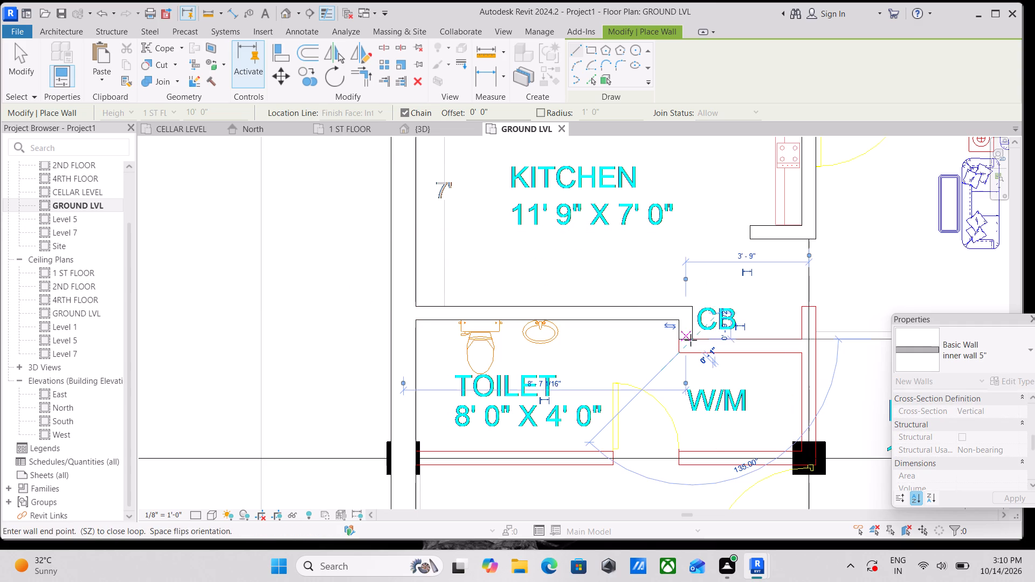
click(799, 339)
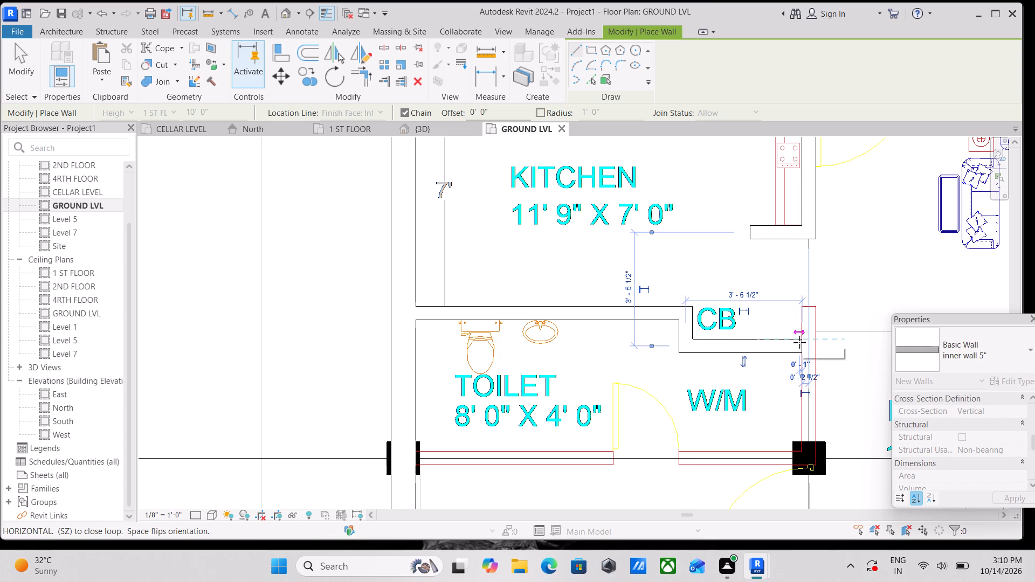
key(Escape)
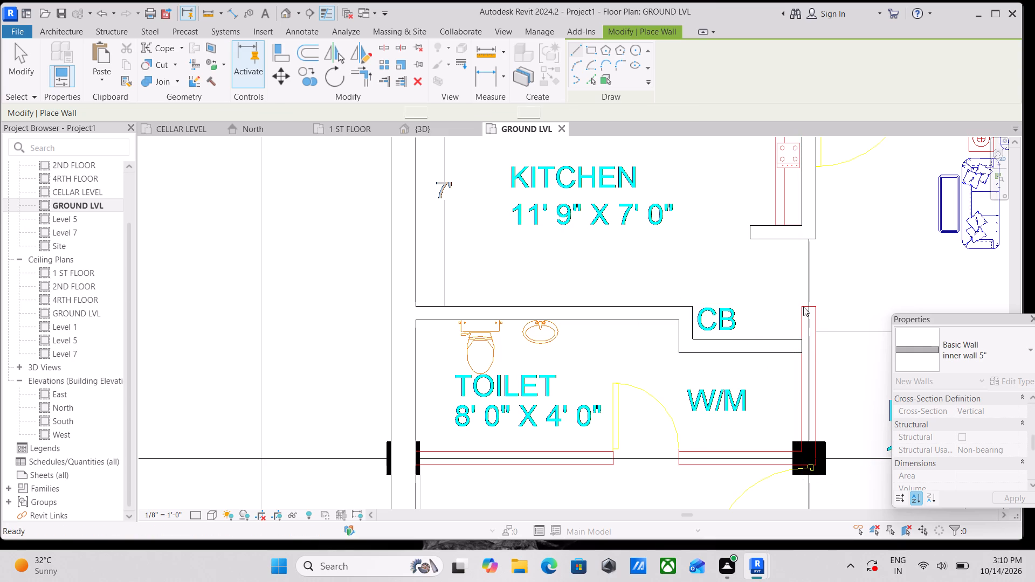
Draw inner wall 5" about 4'-5" long on the living-room line, from beside CB past W/M down to the grid E column.
click(808, 306)
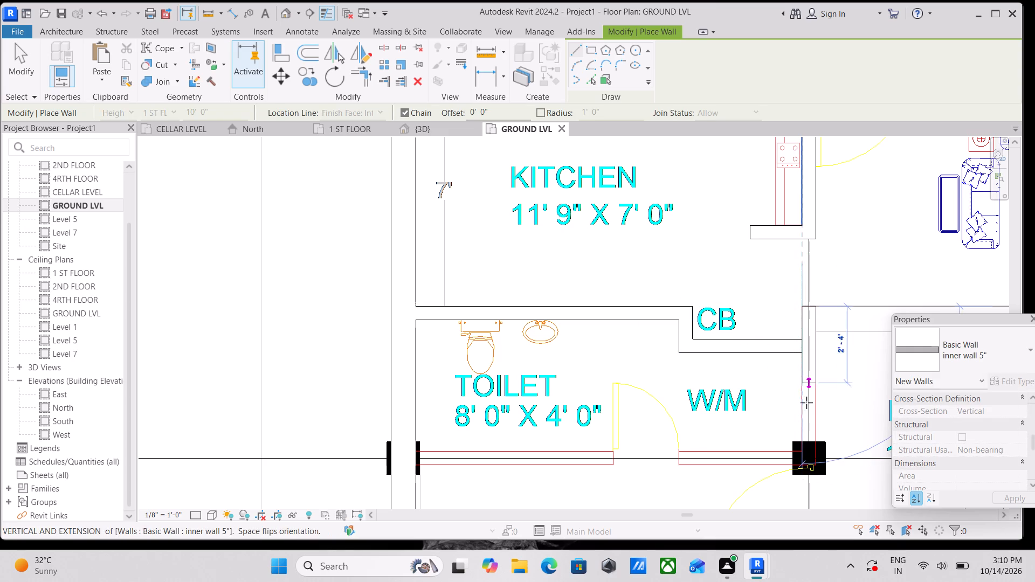
middle_drag(806, 403, 791, 315)
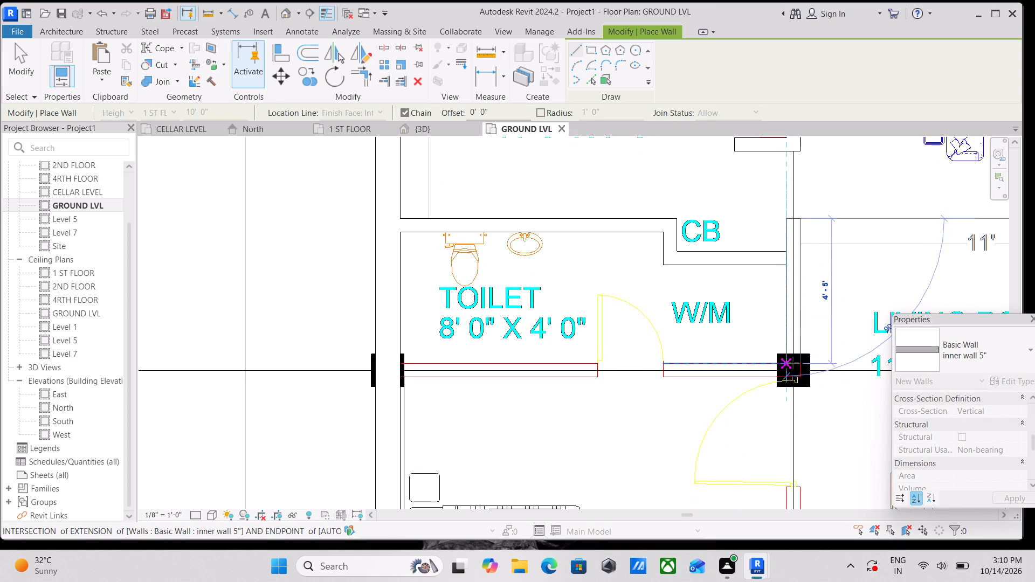
click(792, 363)
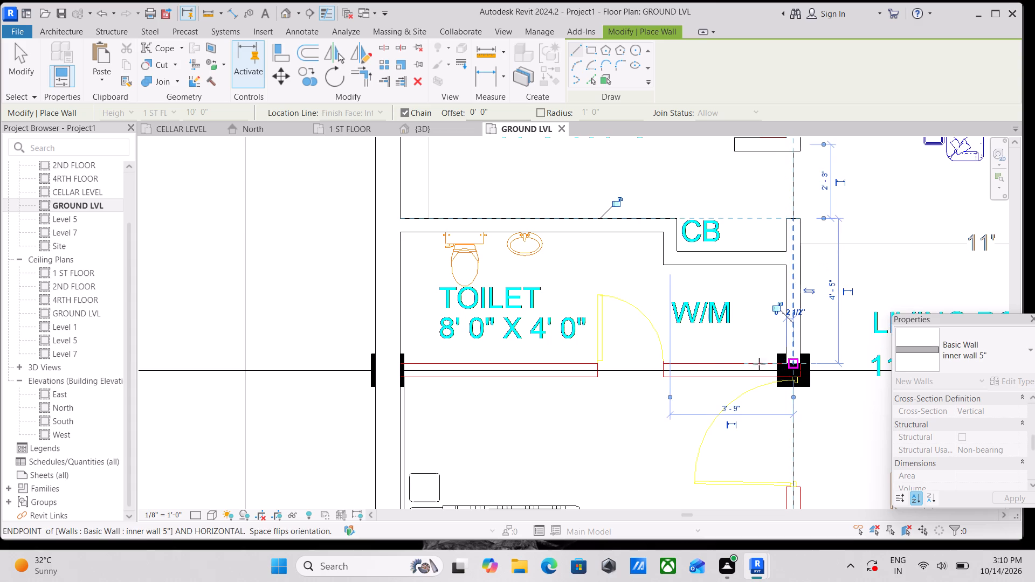
Continue inner wall 5" from the grid E column along the base of the W/M area and toilet to the outer wall.
middle_drag(623, 368, 750, 372)
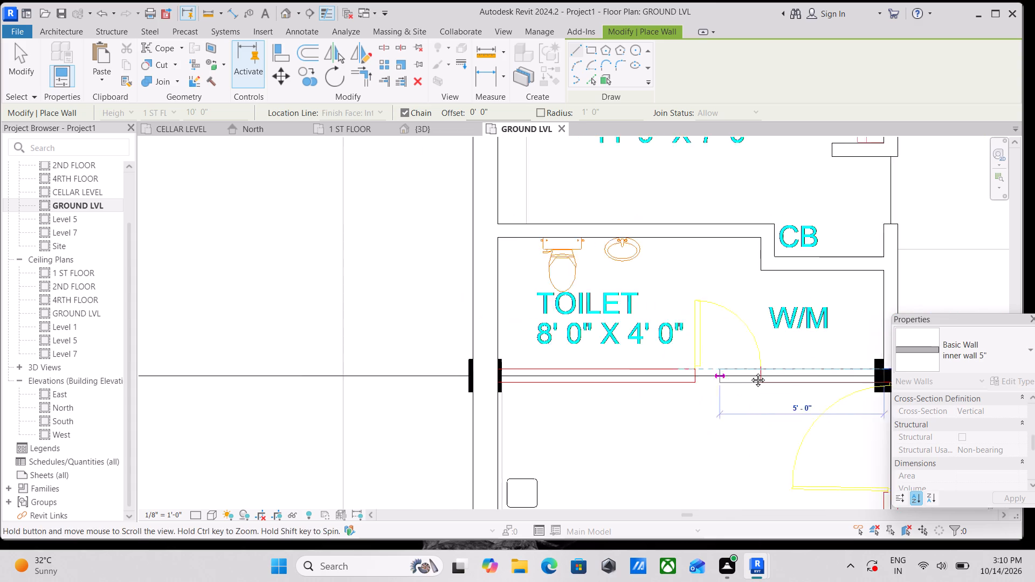
middle_drag(750, 372, 751, 371)
scroll(523, 368, up, 4)
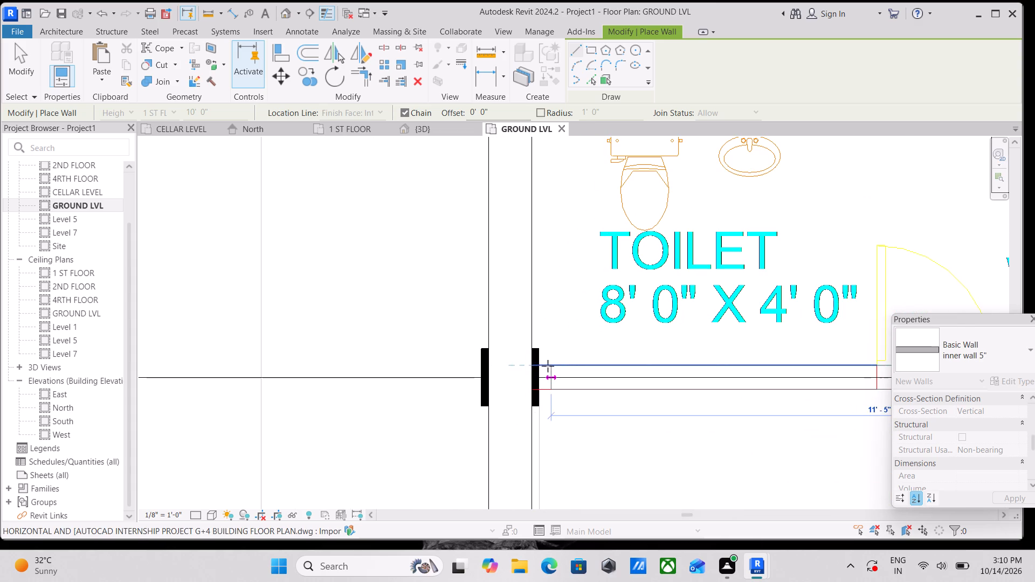
click(530, 367)
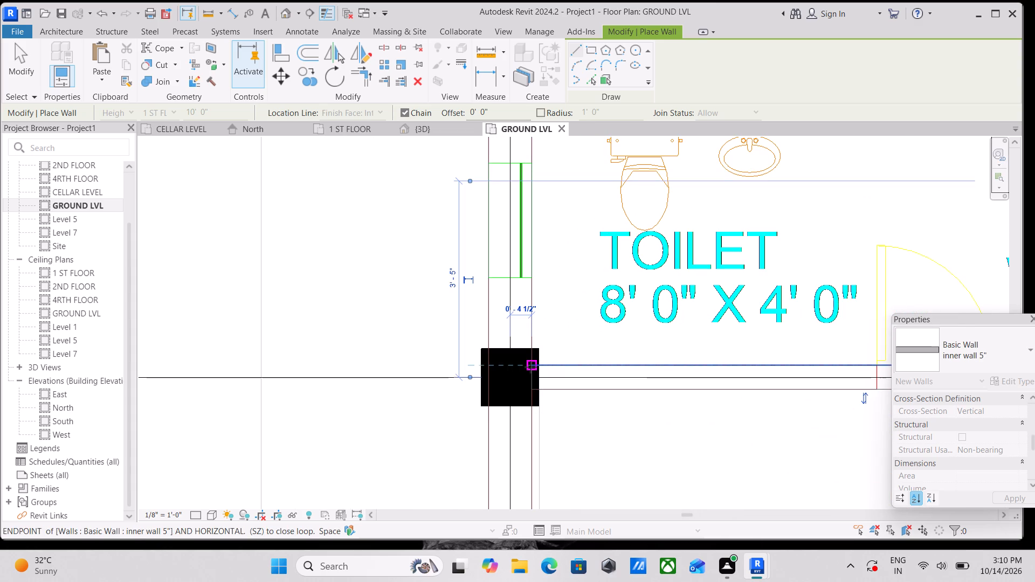
key(Escape)
Draw inner wall 5", flipped onto the imported lines, between the 11'9" x 10'9" bedroom and living room, from the grid F outer wall to the toilet wall.
scroll(537, 375, down, 1)
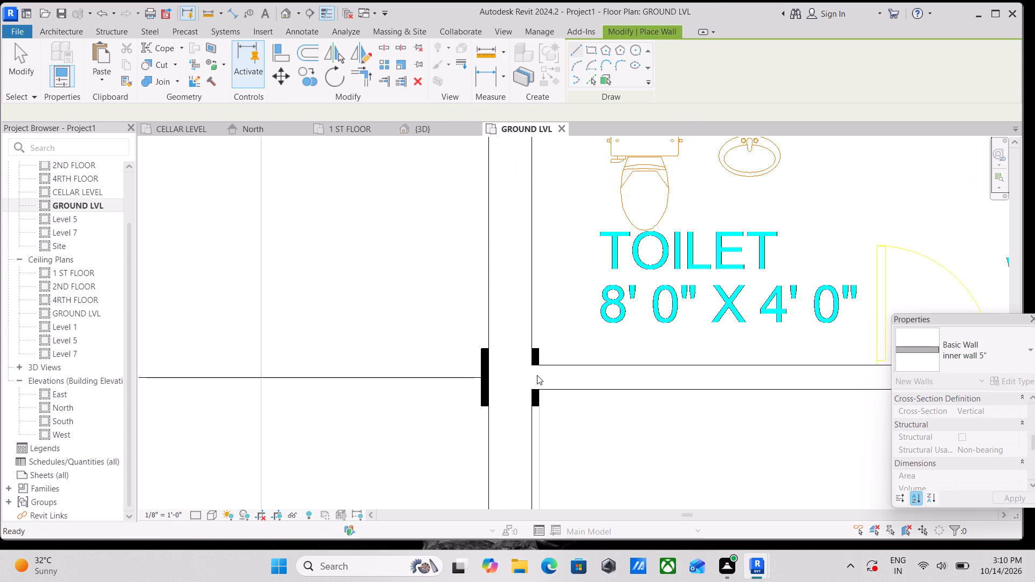
scroll(537, 375, down, 6)
scroll(575, 349, down, 5)
middle_drag(576, 341, 524, 309)
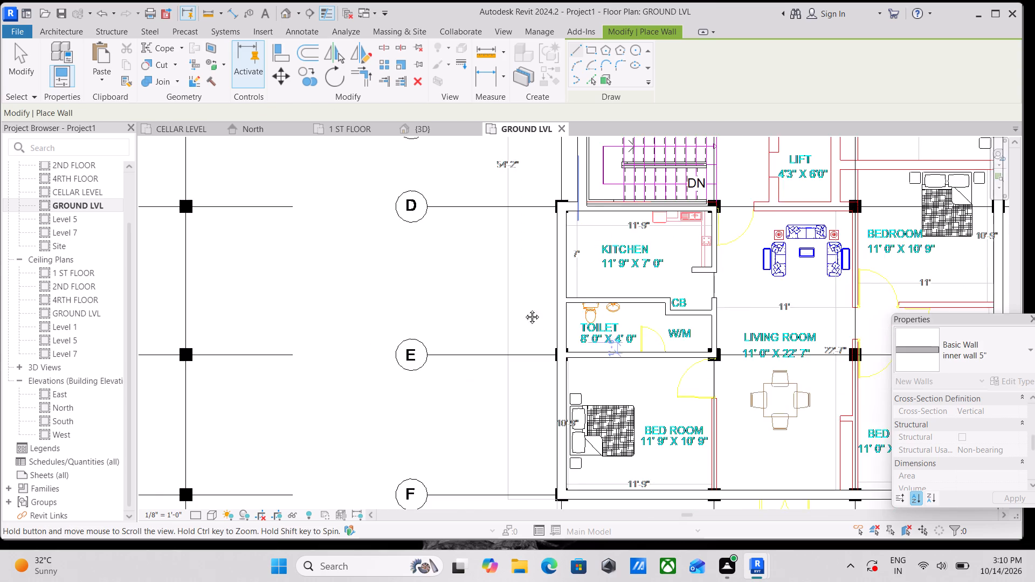
middle_drag(524, 309, 448, 302)
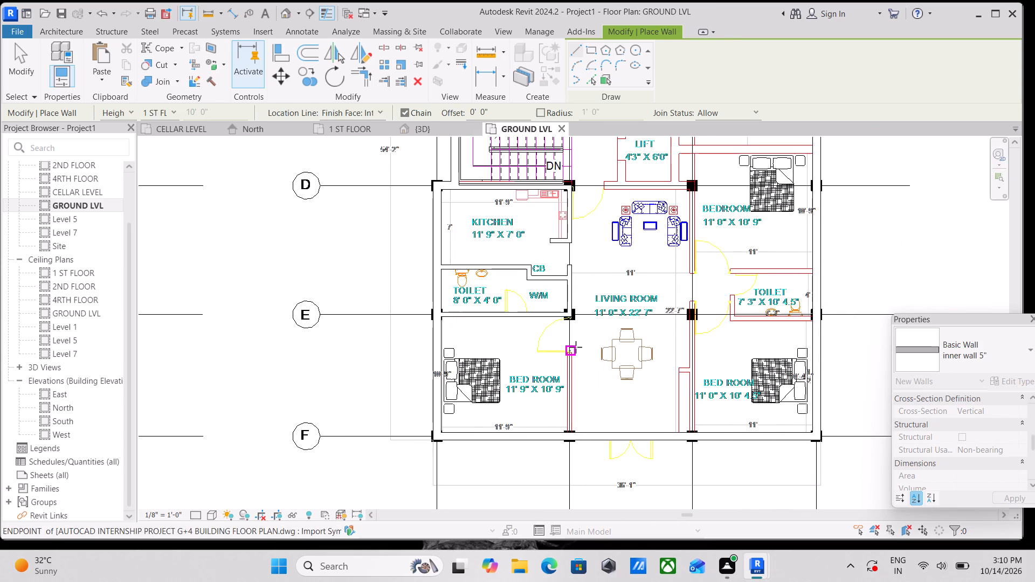
scroll(573, 440, up, 7)
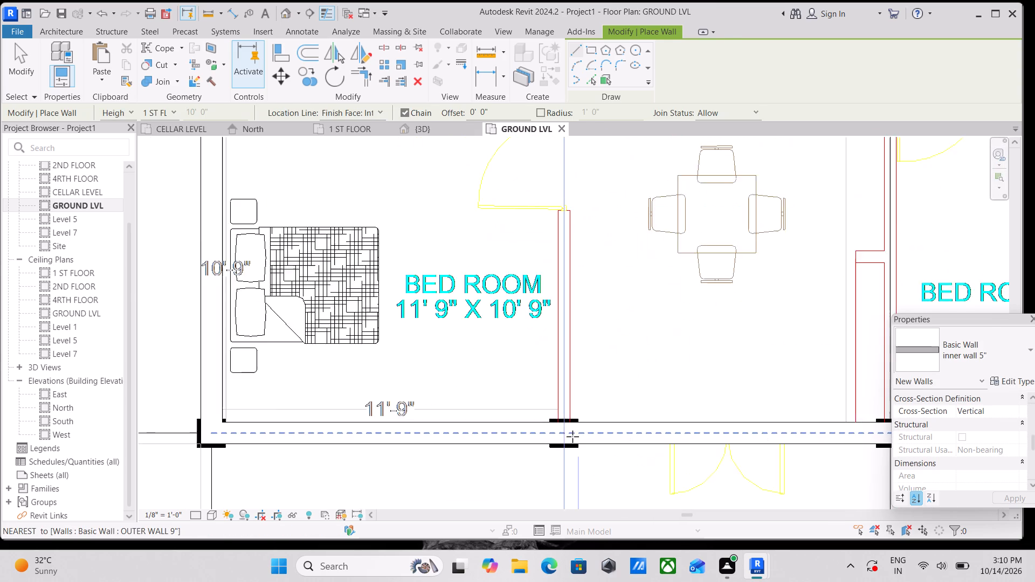
scroll(572, 436, up, 3)
click(552, 417)
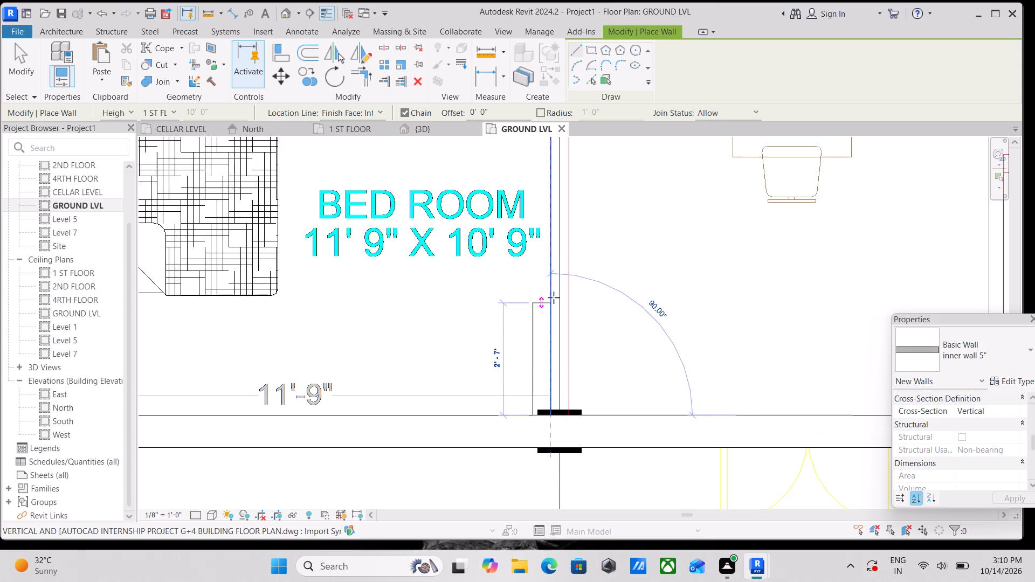
scroll(554, 297, down, 1)
middle_drag(554, 297, 554, 332)
key(space)
middle_drag(554, 332, 536, 412)
middle_drag(526, 262, 516, 401)
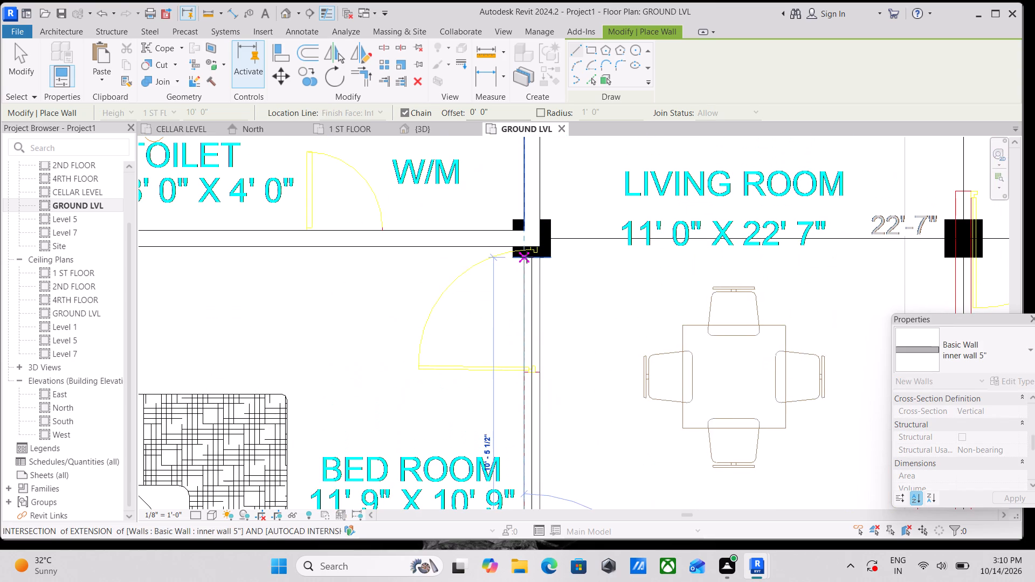
scroll(527, 257, up, 4)
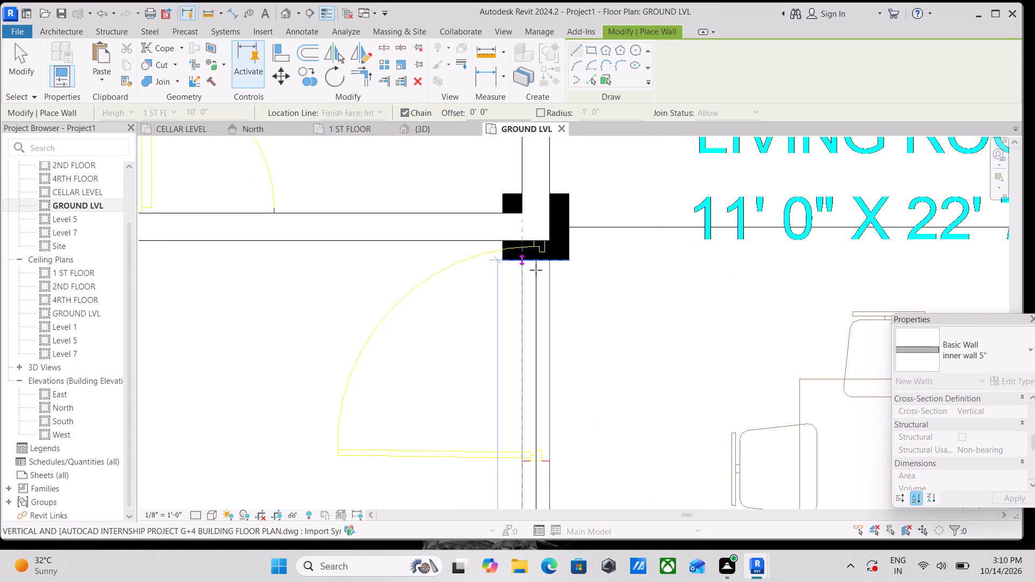
click(526, 239)
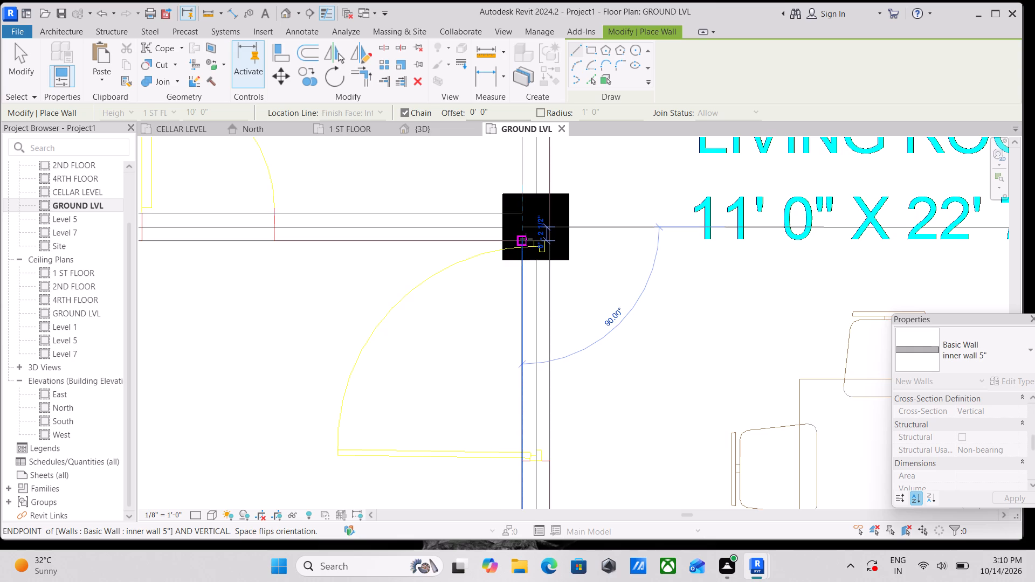
key(Escape)
Draw inner wall 5" about 5'-7" long between the living room and 11'0" x 10'4.5" bedroom from the grid F outer wall, flipped onto the imported lines.
scroll(570, 286, down, 8)
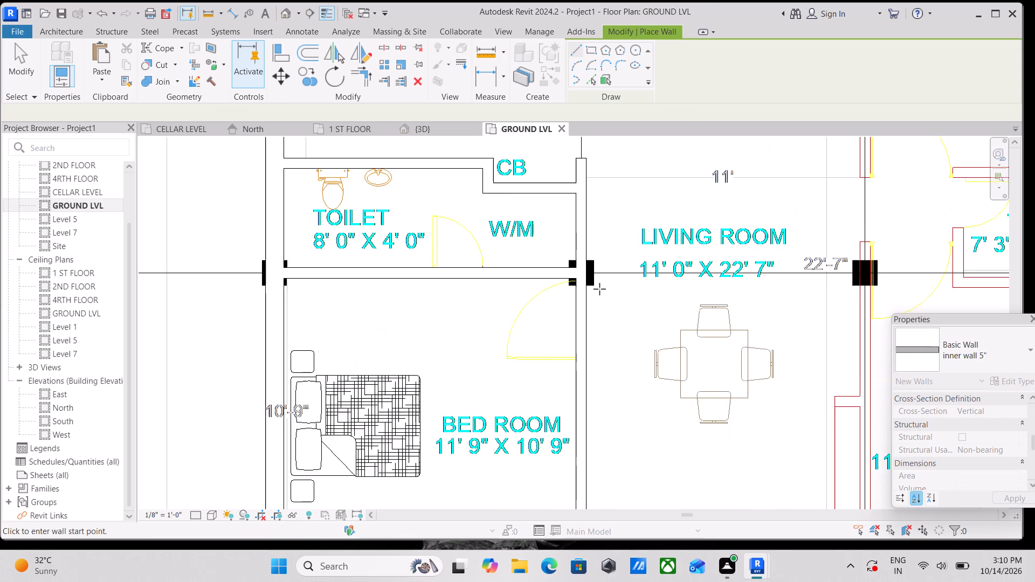
scroll(599, 289, down, 3)
middle_drag(592, 286, 133, 180)
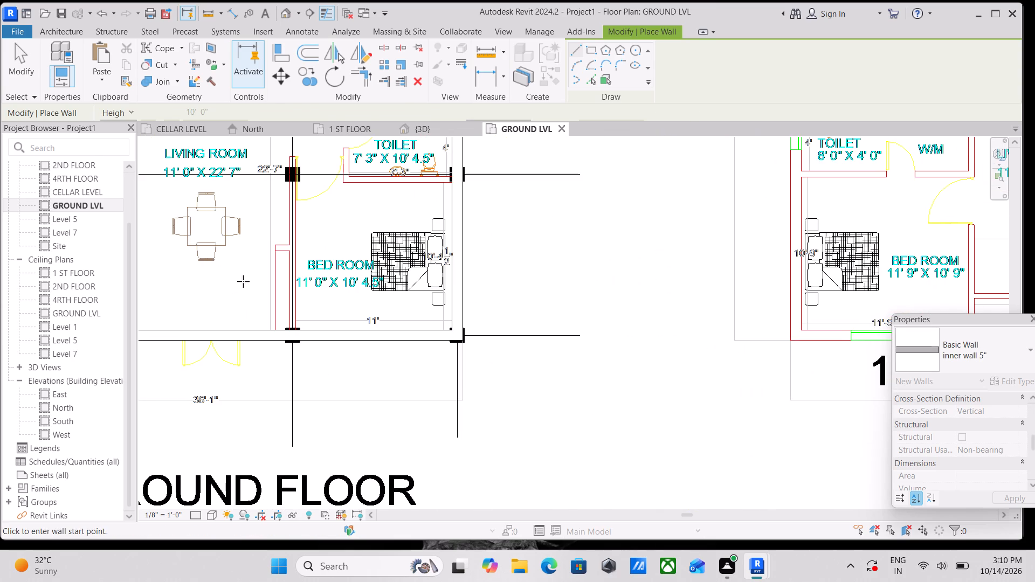
scroll(256, 289, up, 1)
scroll(280, 327, up, 3)
middle_drag(335, 171, 342, 266)
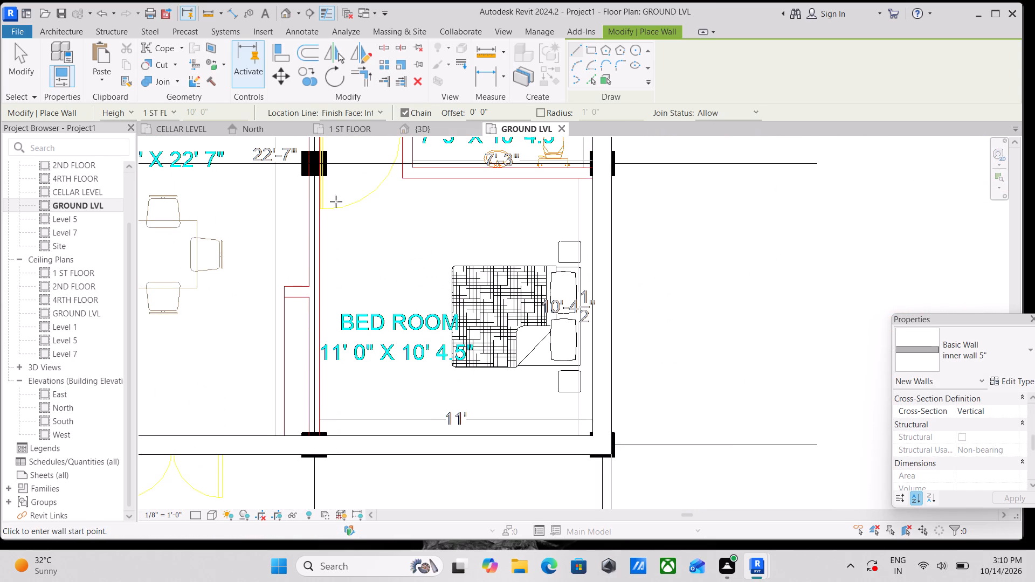
middle_drag(326, 245, 372, 162)
scroll(446, 288, down, 2)
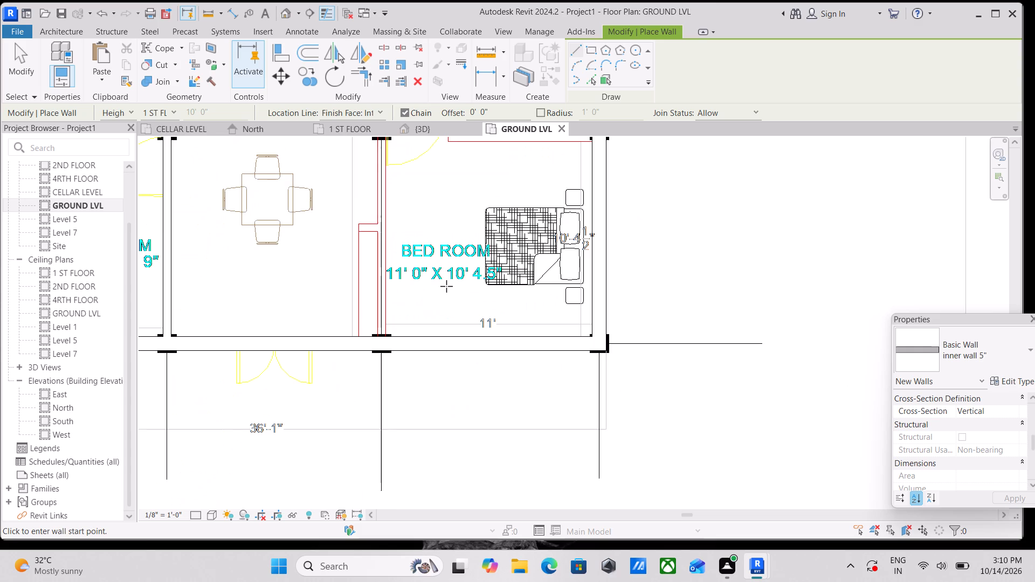
scroll(446, 286, down, 2)
scroll(437, 192, down, 1)
middle_drag(437, 191, 438, 322)
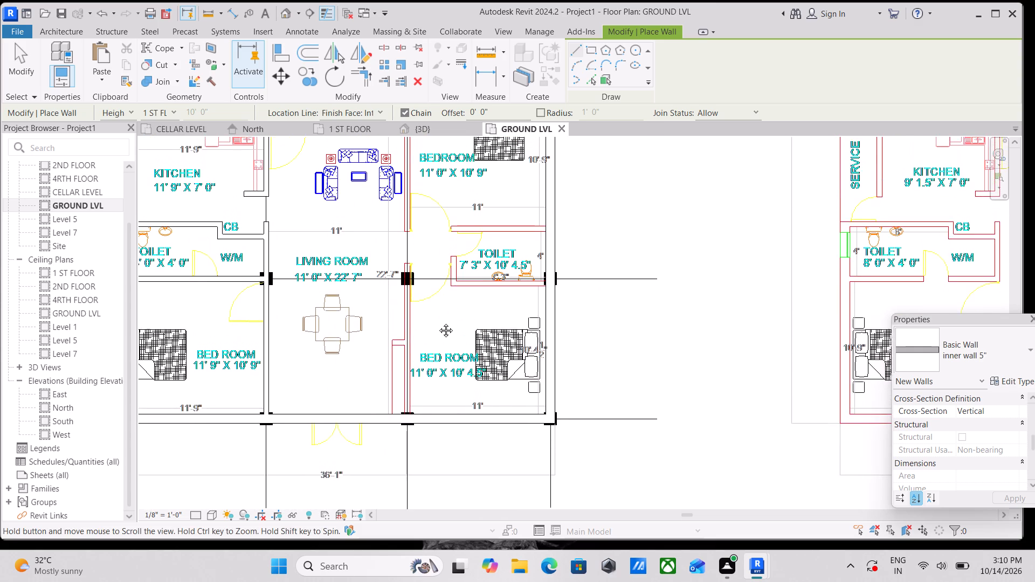
middle_drag(438, 322, 438, 324)
middle_drag(358, 271, 357, 262)
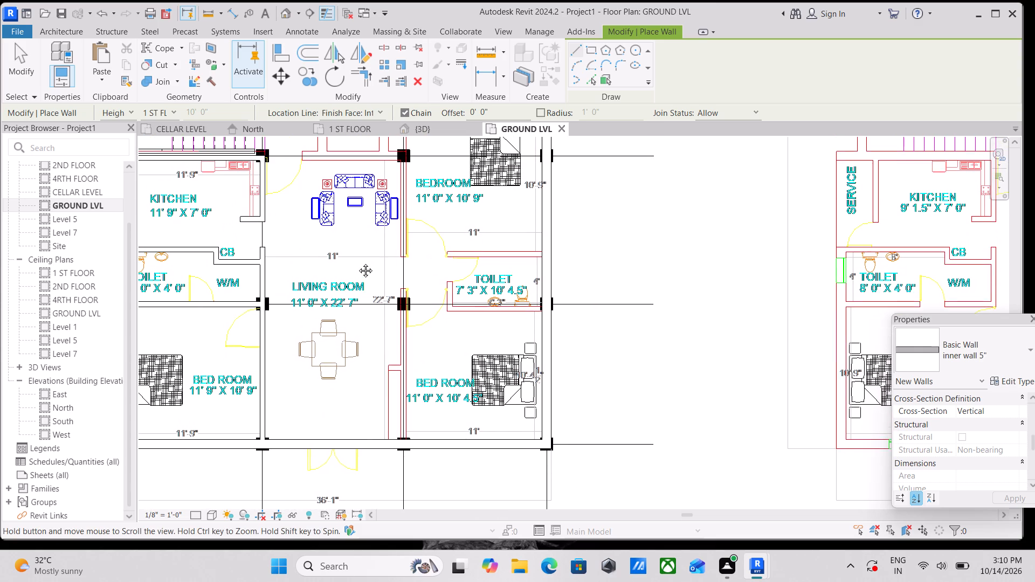
middle_drag(357, 262, 360, 244)
scroll(409, 410, up, 2)
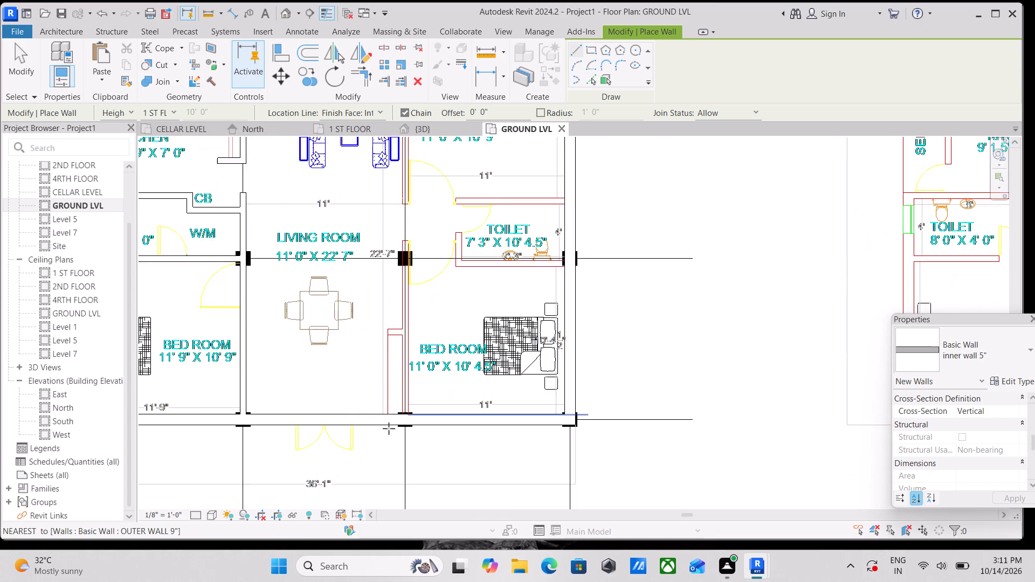
scroll(389, 428, up, 7)
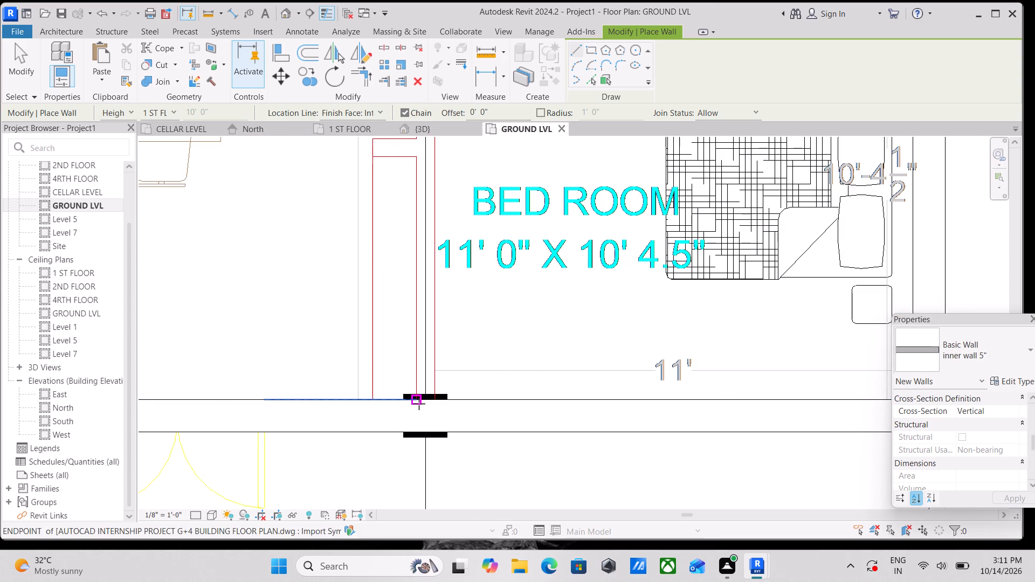
click(419, 404)
middle_drag(422, 252, 409, 323)
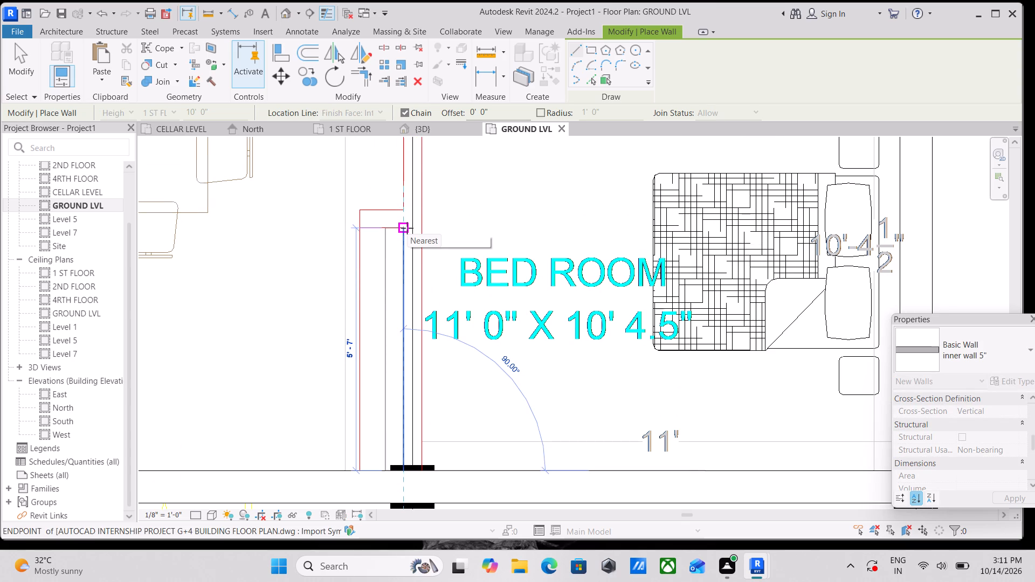
click(407, 228)
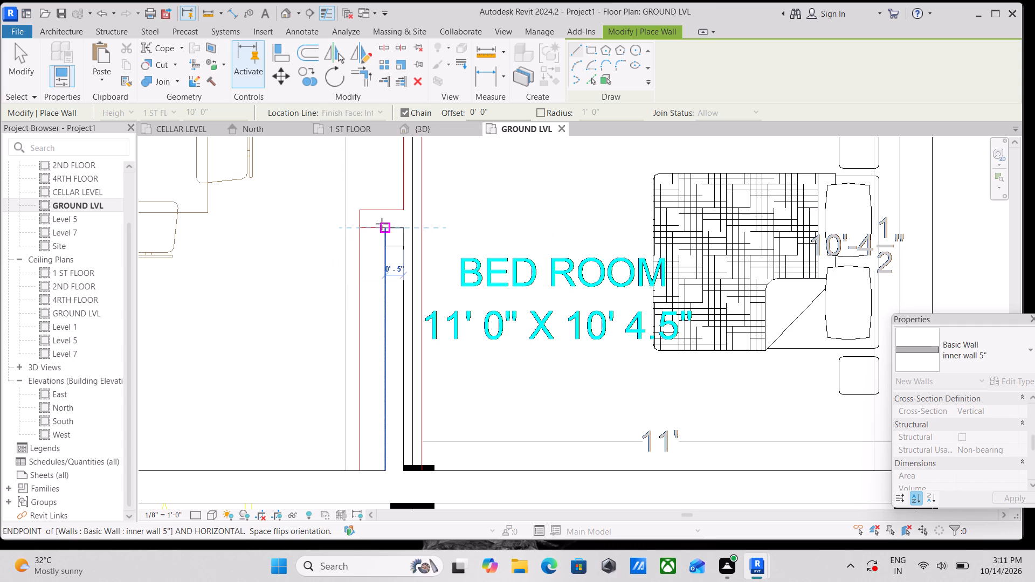
key(Escape)
key(Escape)
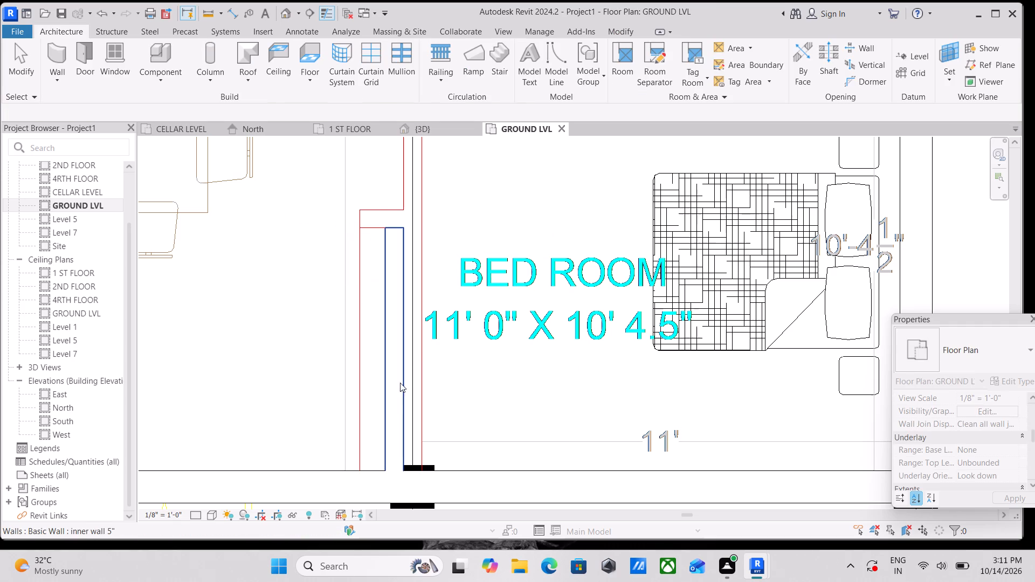
click(399, 379)
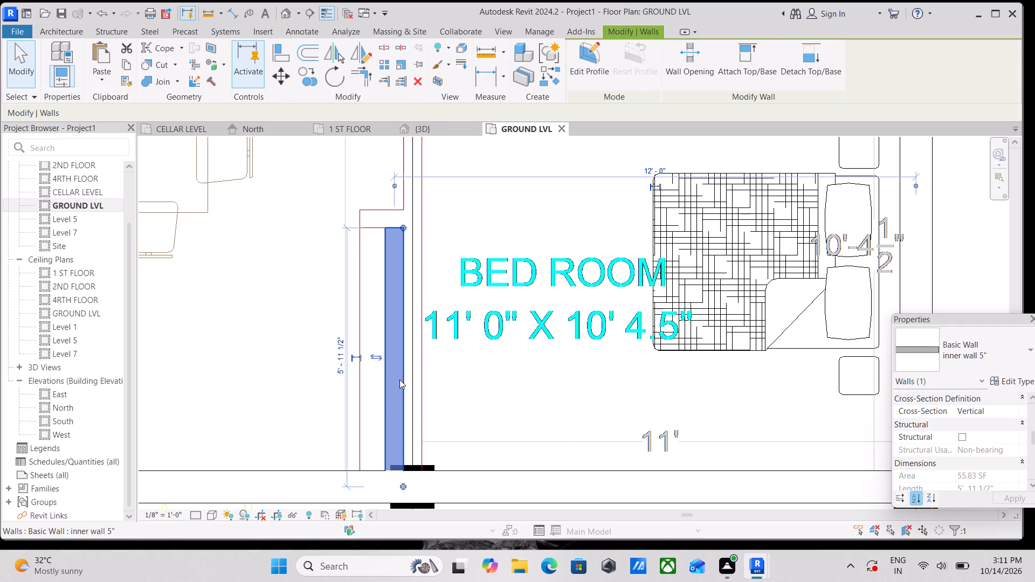
key(space)
key(Escape)
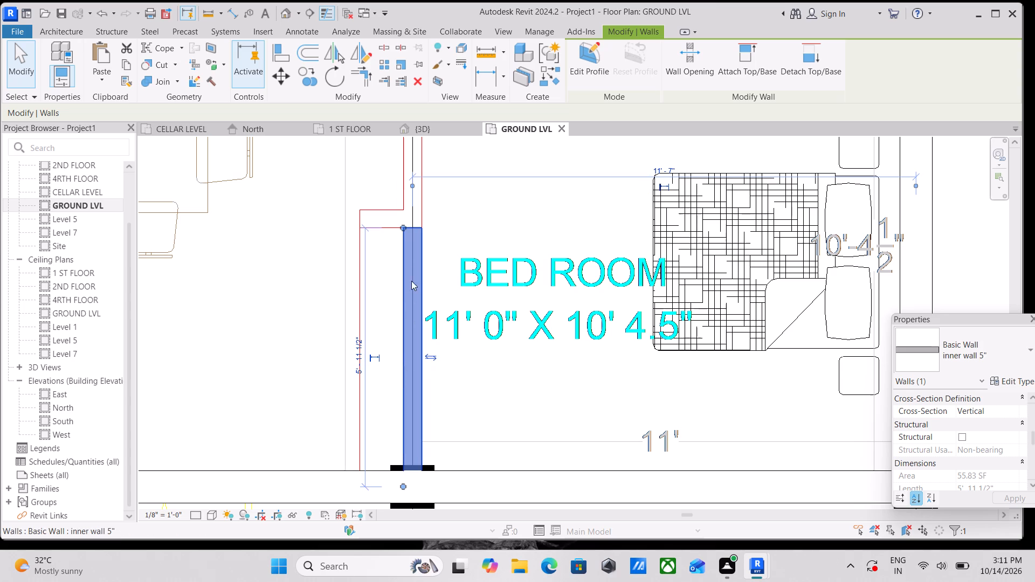
Draw inner wall 5" as a 1'-0" stub into the living room at the new bedroom wall's end, flipped onto the imported lines.
scroll(413, 242, up, 2)
middle_drag(413, 239, 412, 266)
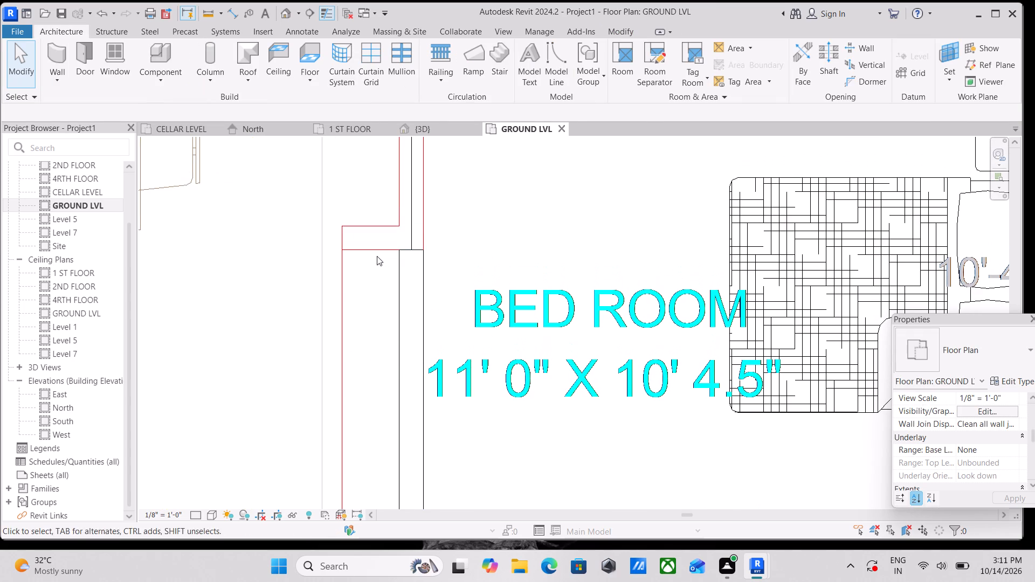
text(wa)
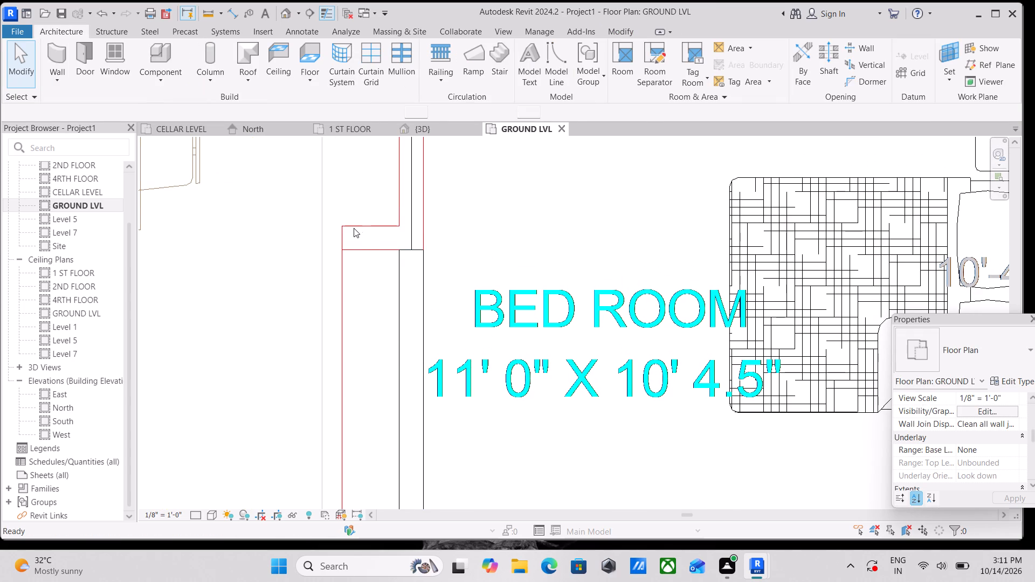
click(341, 227)
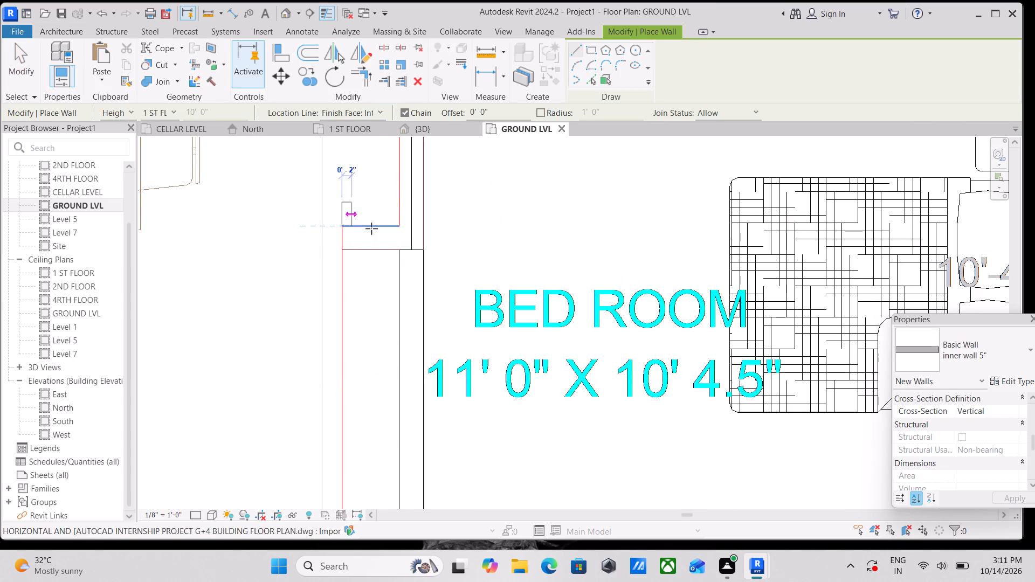
click(403, 228)
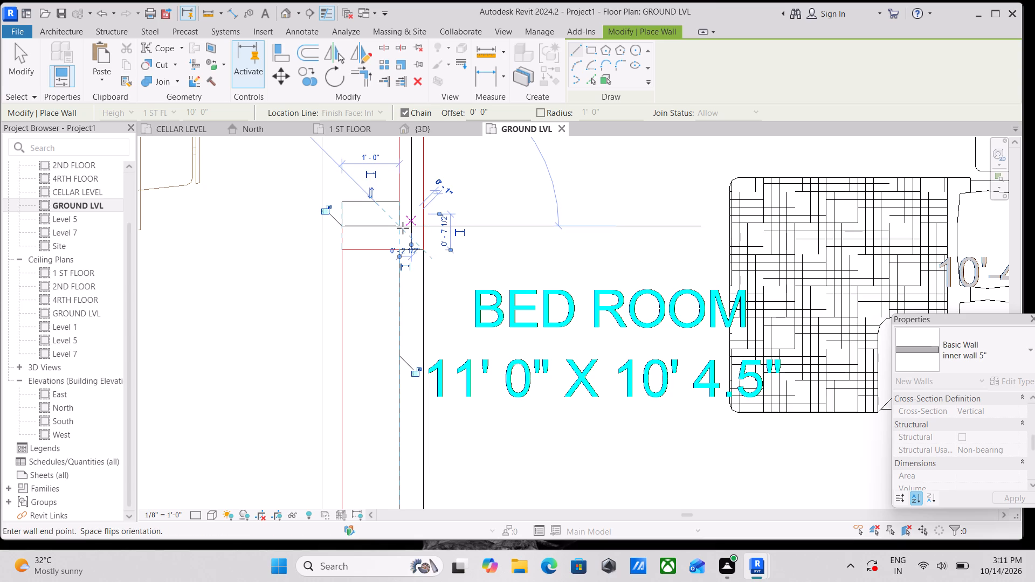
key(Escape)
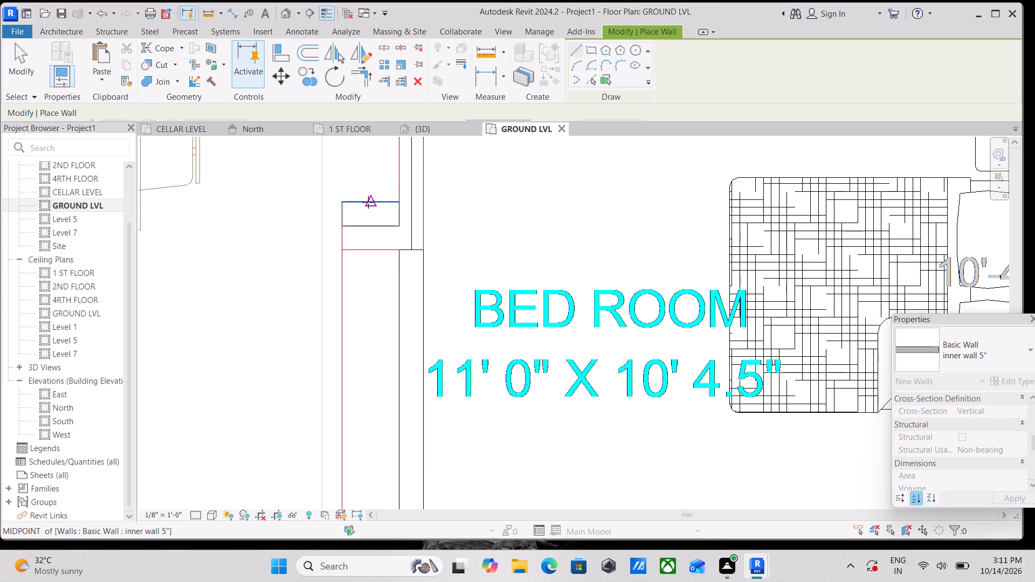
key(Escape)
click(374, 202)
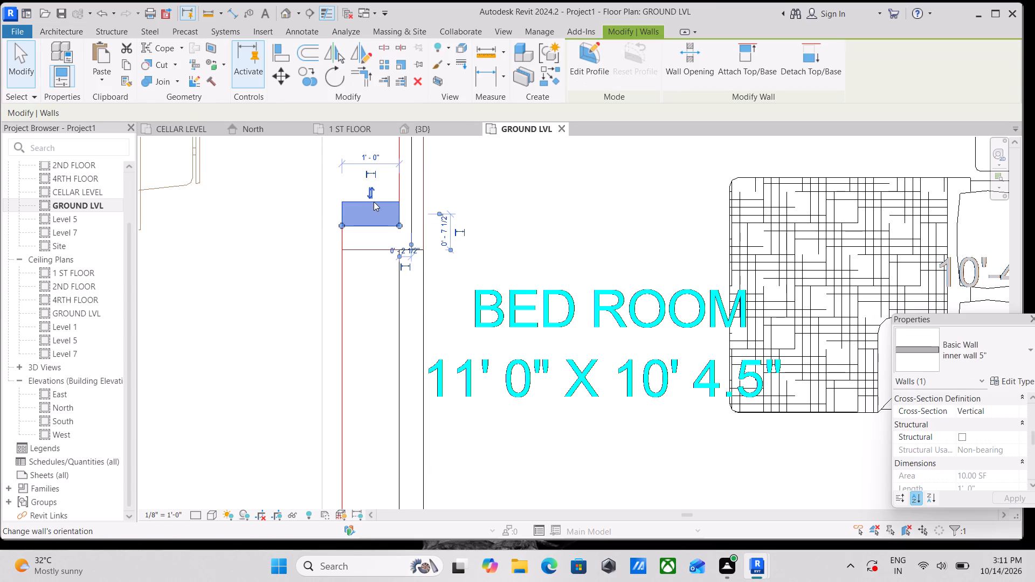
key(space)
key(Escape)
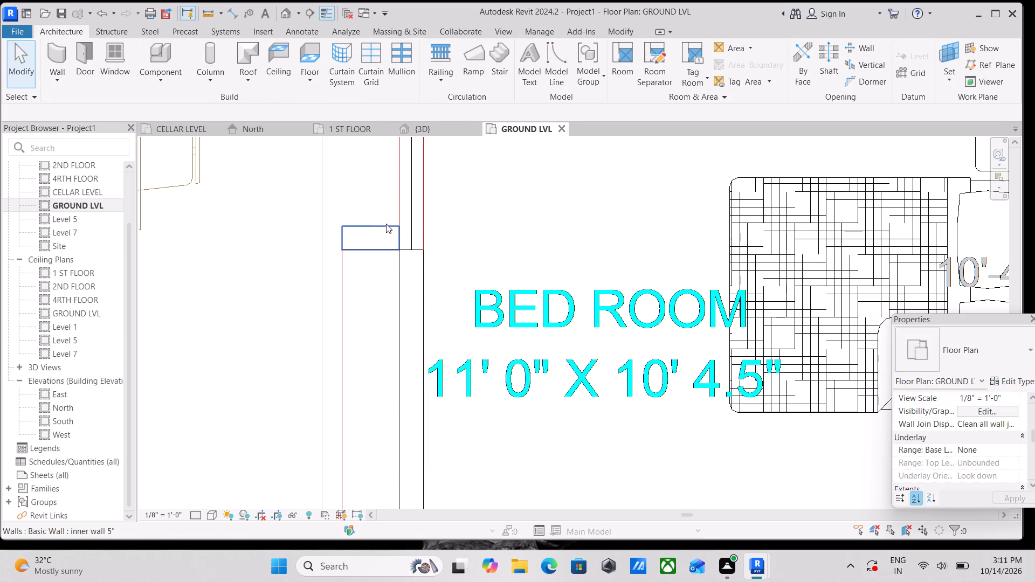
Draw inner wall 5" about 6'-2 1/2" long between living room and 11'0" x 10'4.5" bedroom, from the 1'-0" stub past the column, flipped onto the imported lines.
text(wa)
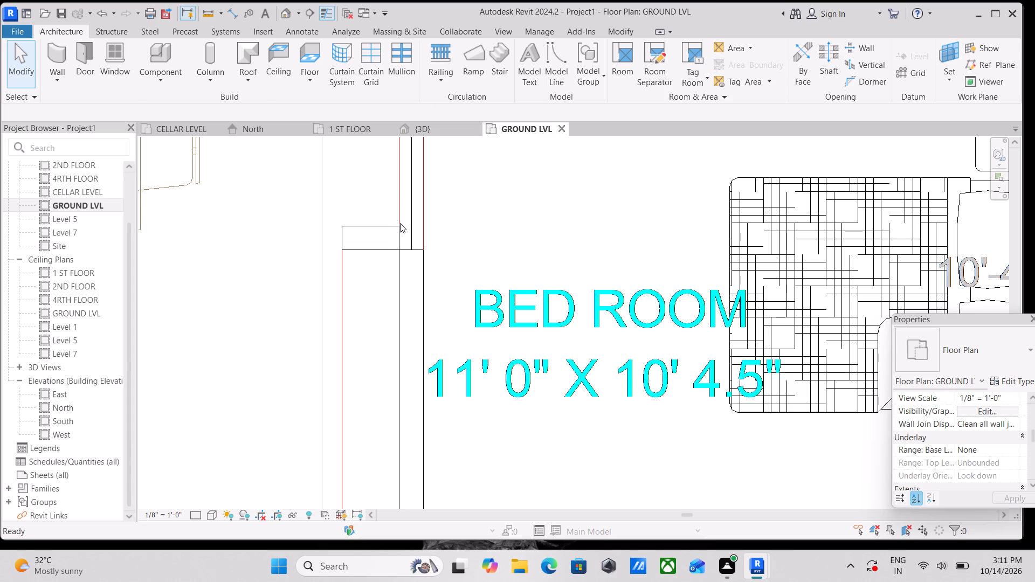
click(398, 230)
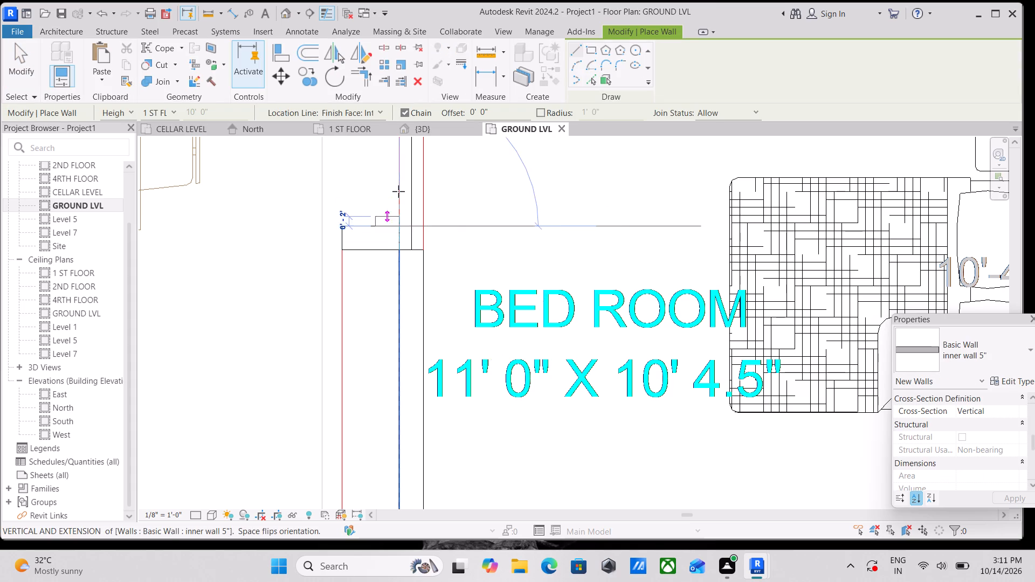
scroll(398, 188, down, 1)
middle_drag(398, 188, 389, 258)
scroll(389, 258, up, 1)
scroll(390, 217, down, 4)
middle_drag(390, 217, 382, 282)
key(space)
scroll(383, 244, down, 1)
middle_drag(383, 244, 382, 255)
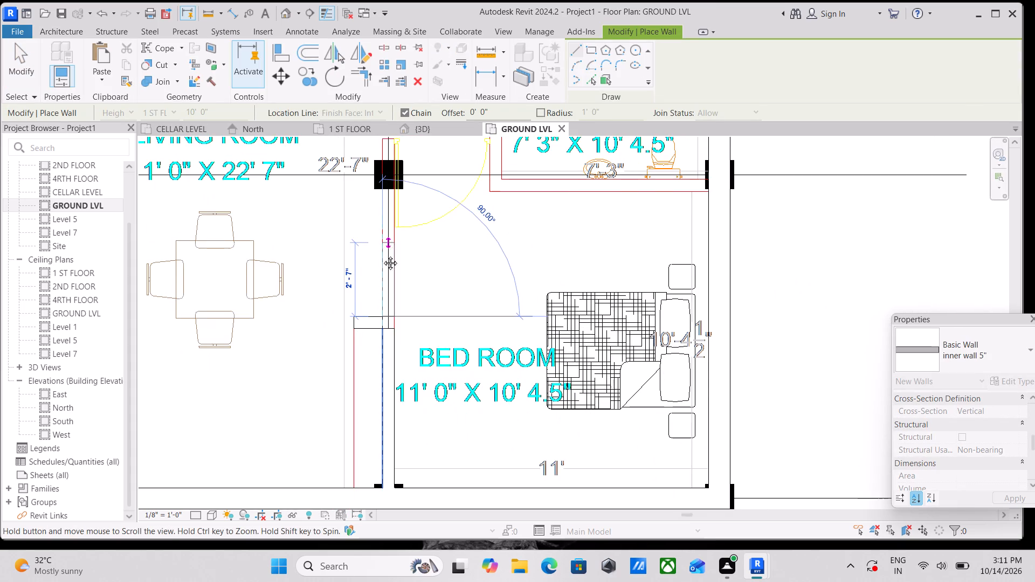
middle_drag(382, 255, 375, 295)
scroll(378, 190, up, 3)
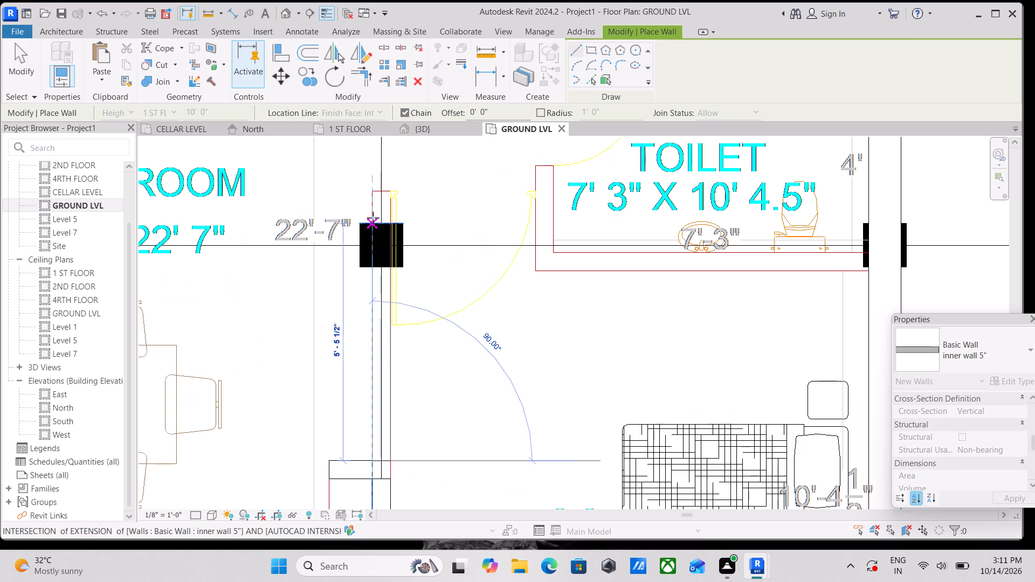
click(374, 191)
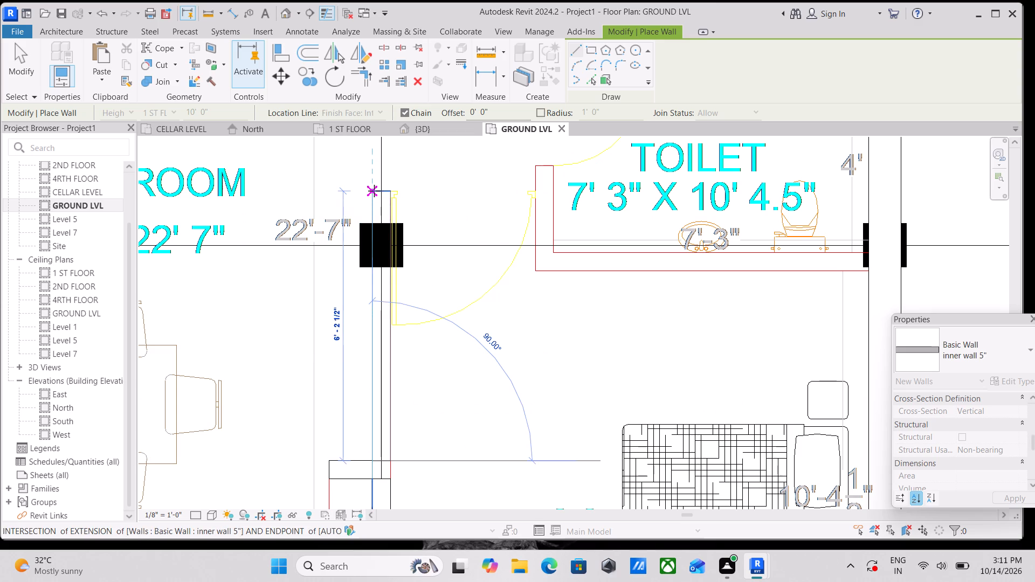
key(Escape)
Draw inner wall 5" 3'-4" long across the 11'0" x 10'4.5" bedroom's door opening to the toilet wall line, flipped to the bedroom side.
scroll(461, 205, down, 1)
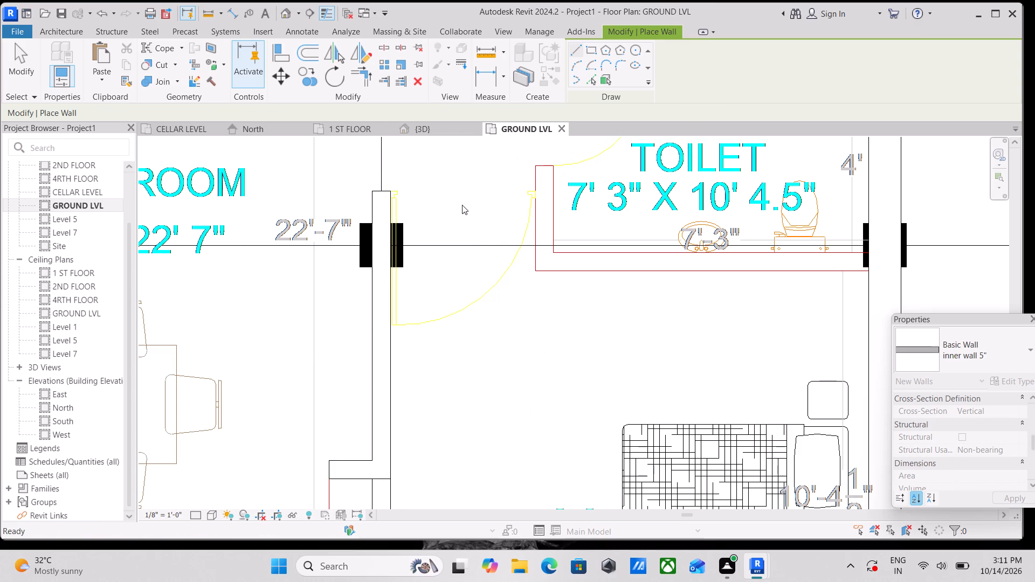
scroll(462, 205, down, 6)
middle_drag(461, 205, 405, 224)
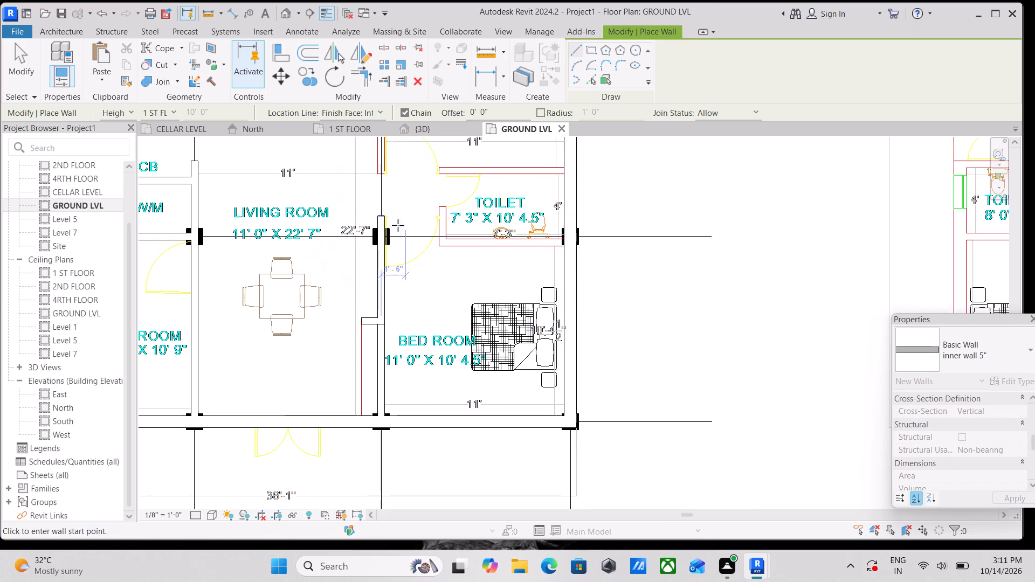
scroll(389, 218, up, 8)
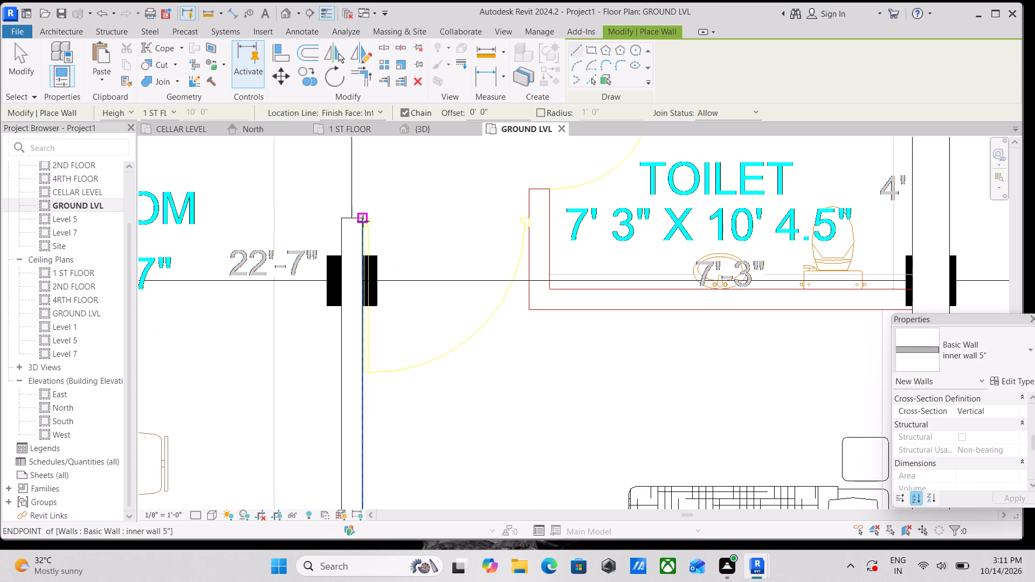
click(363, 221)
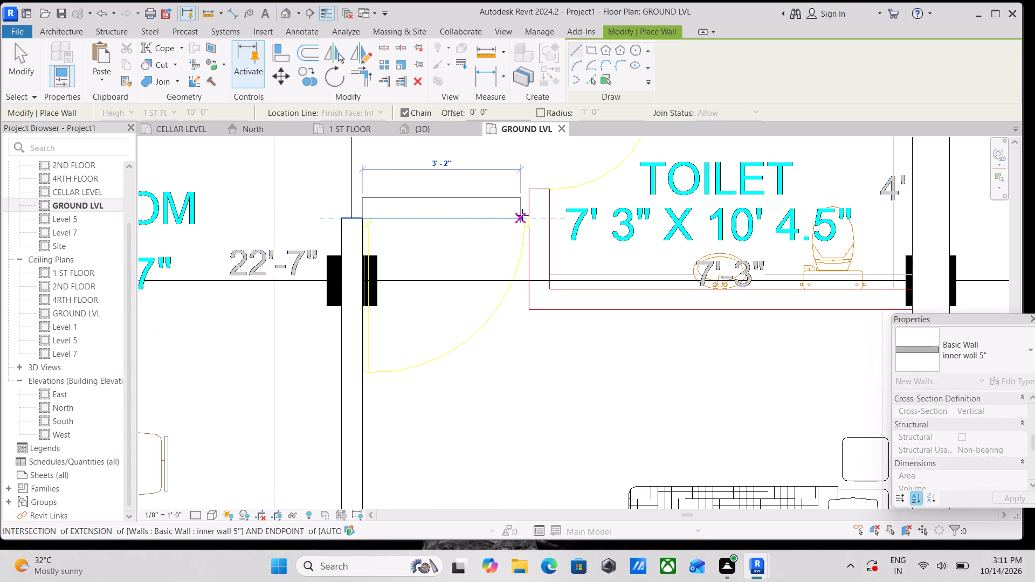
key(space)
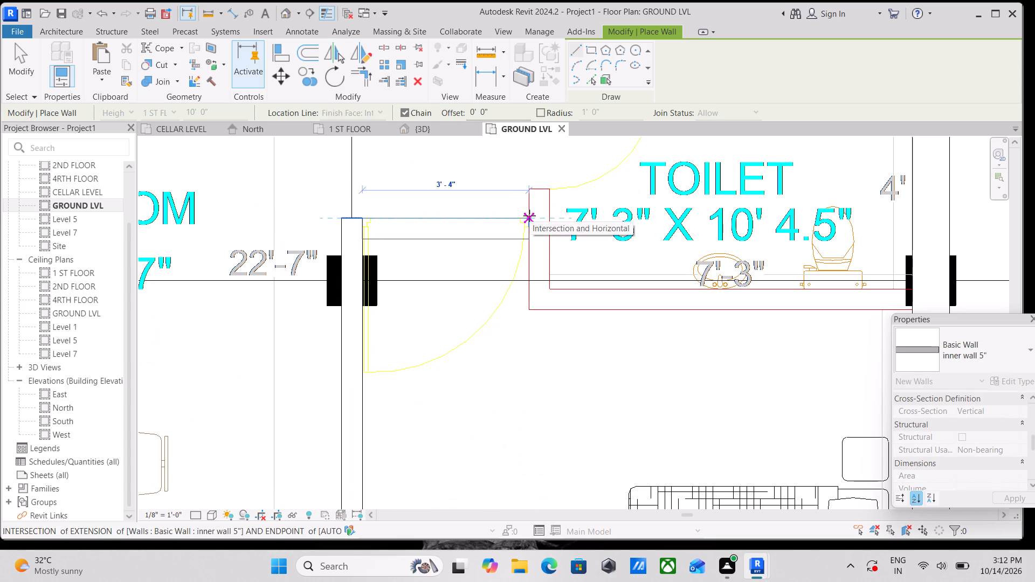
click(529, 216)
key(Escape)
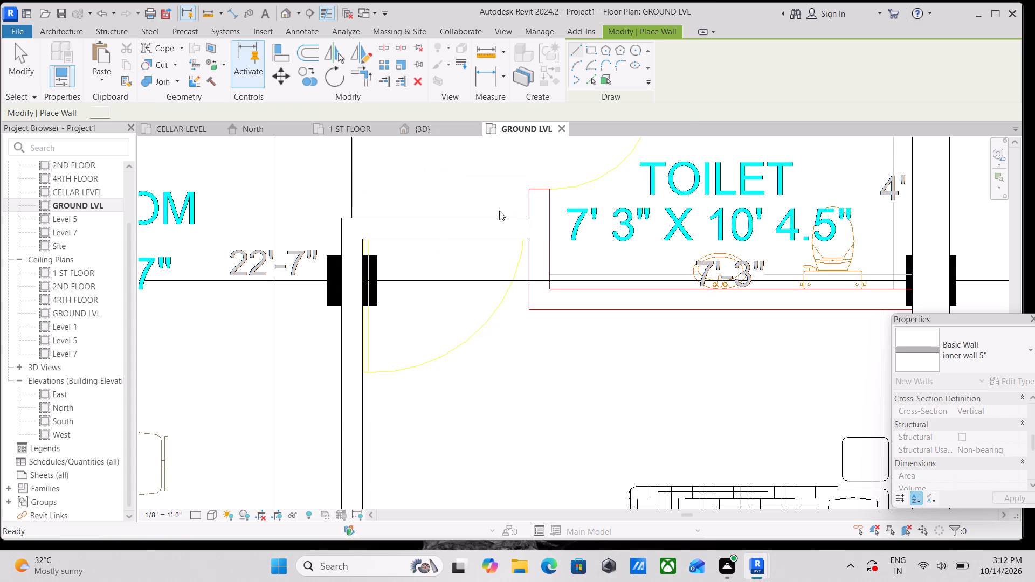
Draw inner wall 5" 11'-0" long between the 7'3" toilet and 11'0" x 10'9" bedroom, from the outer wall to the living room line, flipped onto the imported lines.
scroll(499, 211, down, 3)
scroll(445, 209, down, 6)
middle_drag(444, 207, 423, 264)
middle_drag(423, 264, 411, 185)
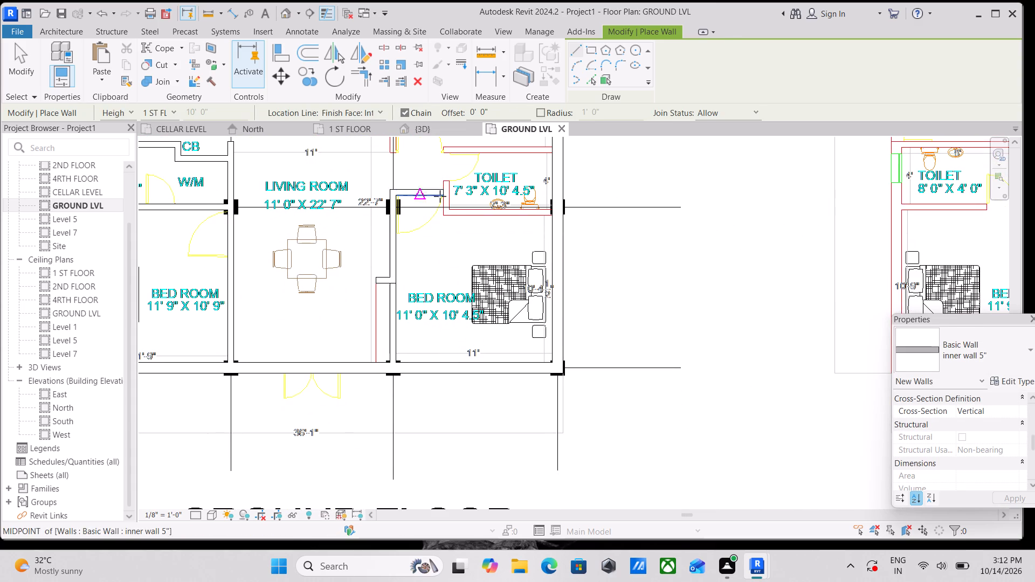
middle_drag(441, 171, 434, 317)
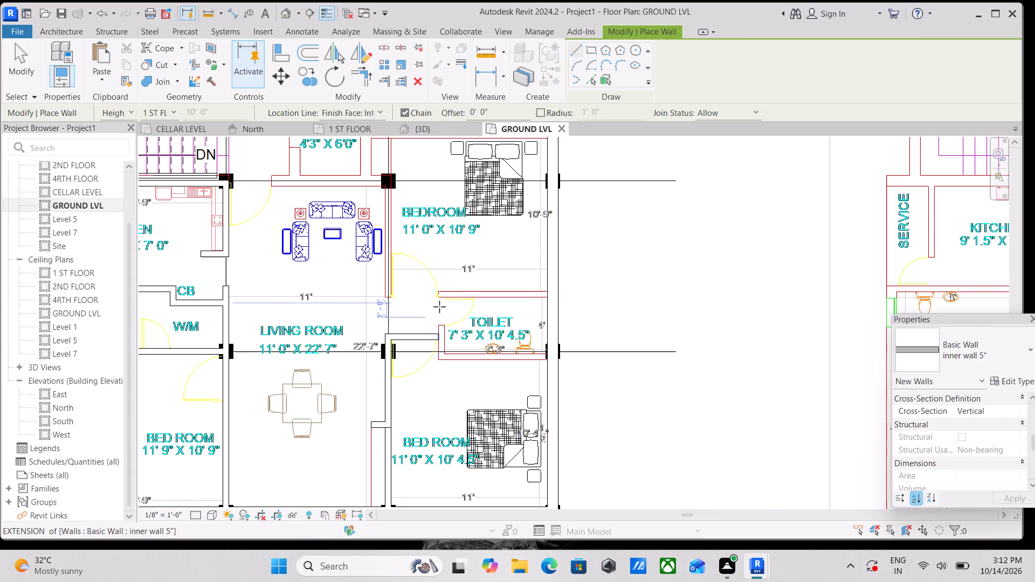
scroll(549, 307, up, 5)
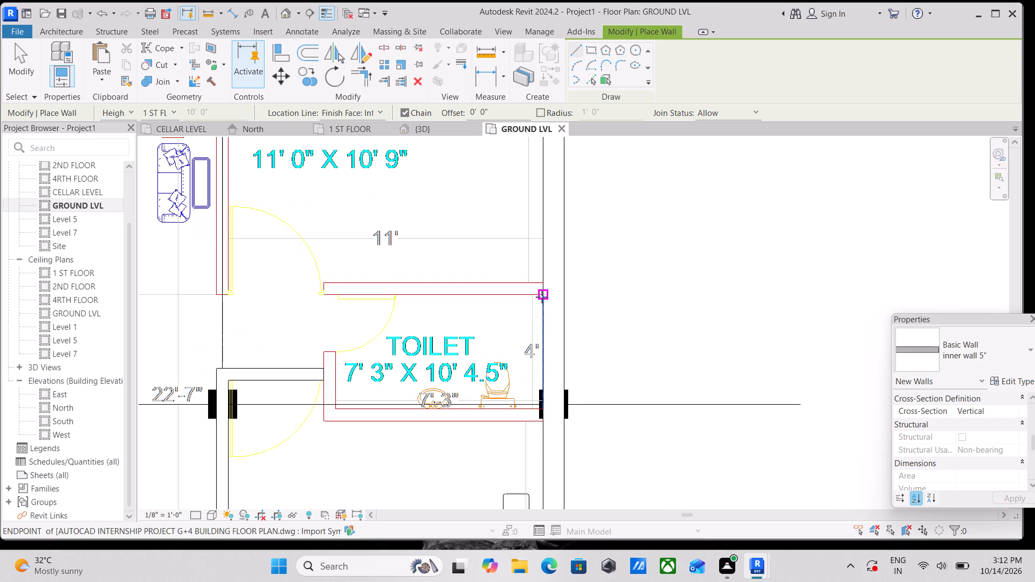
click(544, 295)
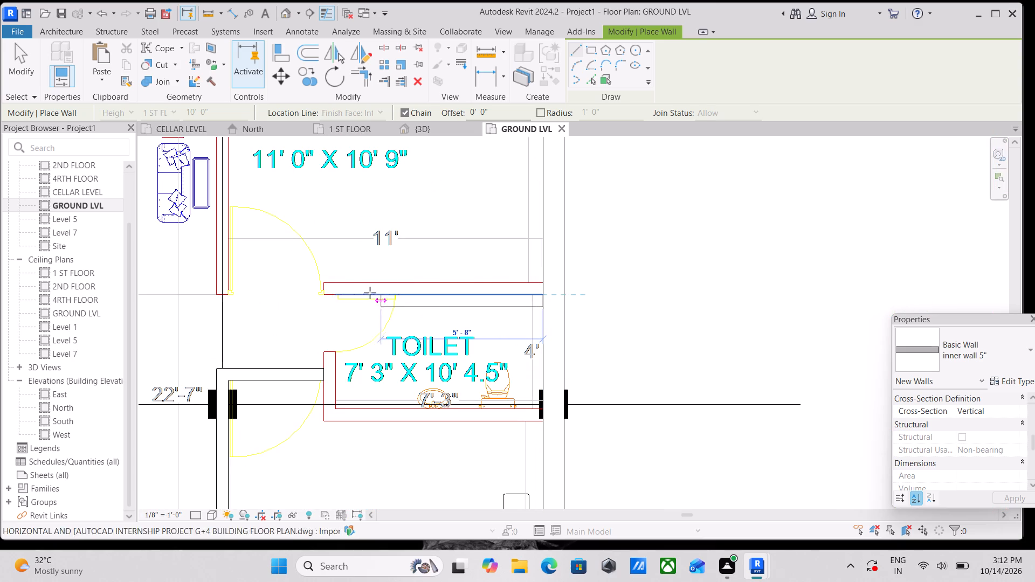
key(space)
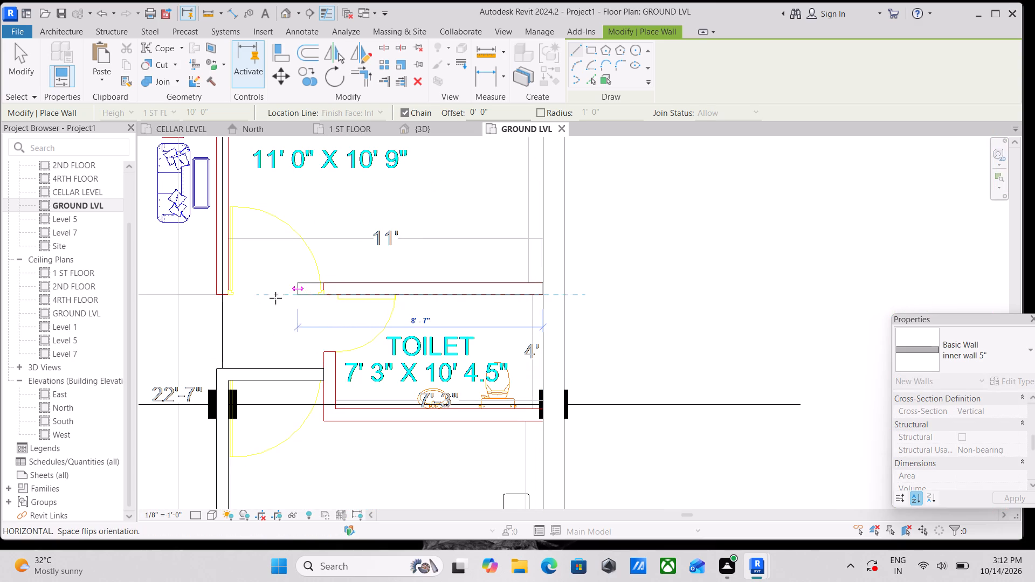
scroll(227, 296, up, 3)
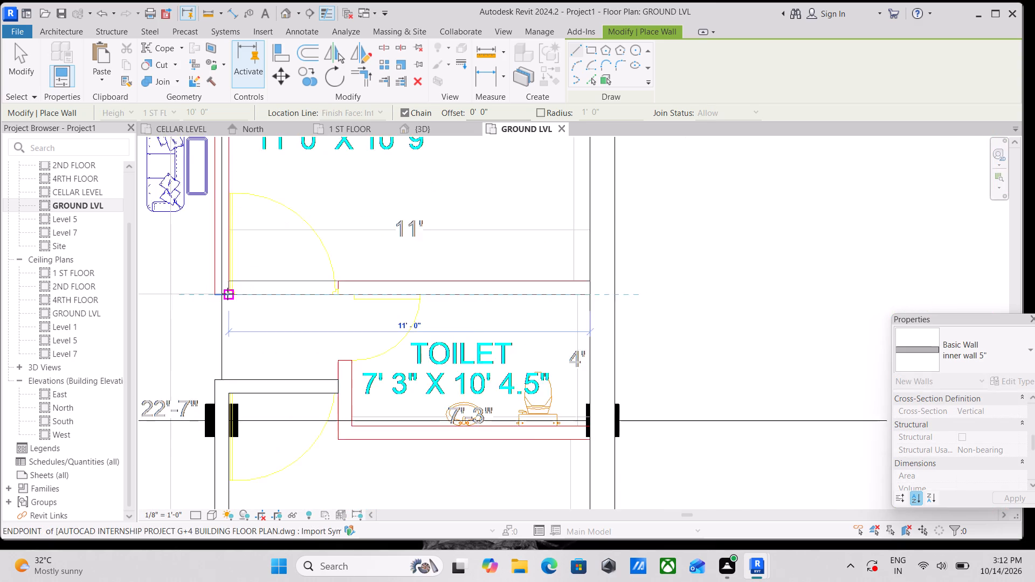
click(231, 294)
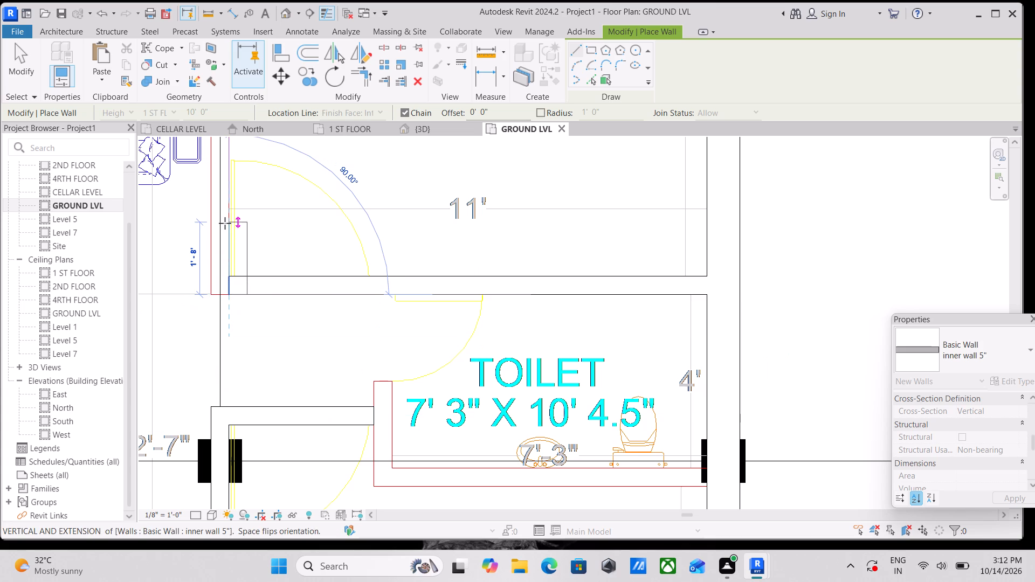
Continue inner wall 5" about 7'-9" between the living room and 11'0" x 10'9" bedroom, flipped onto the imported lines, ending inside the column near the lift.
key(space)
scroll(225, 221, down, 1)
middle_drag(225, 221, 230, 349)
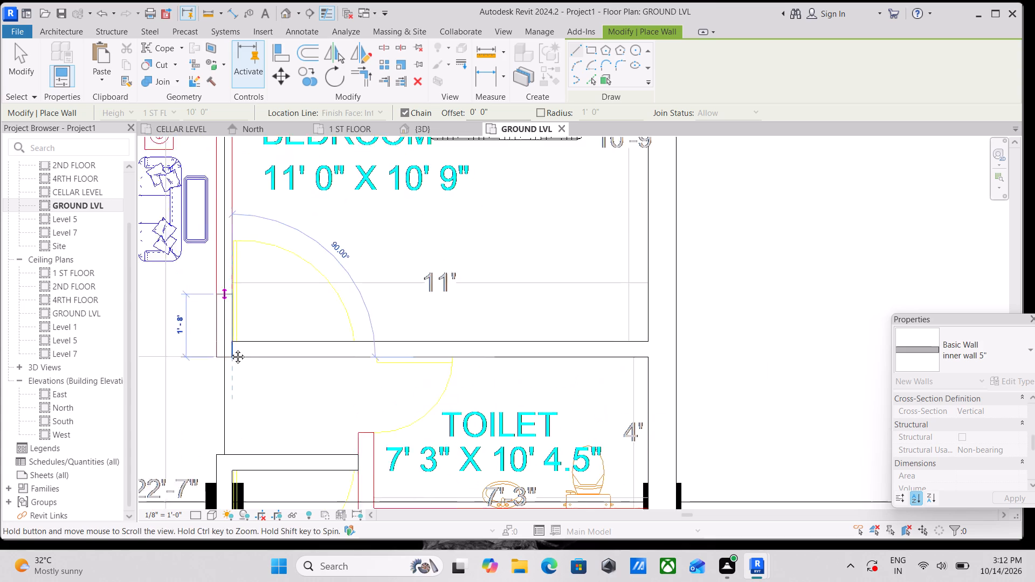
middle_drag(230, 349, 223, 373)
scroll(232, 243, down, 2)
middle_drag(229, 243, 226, 299)
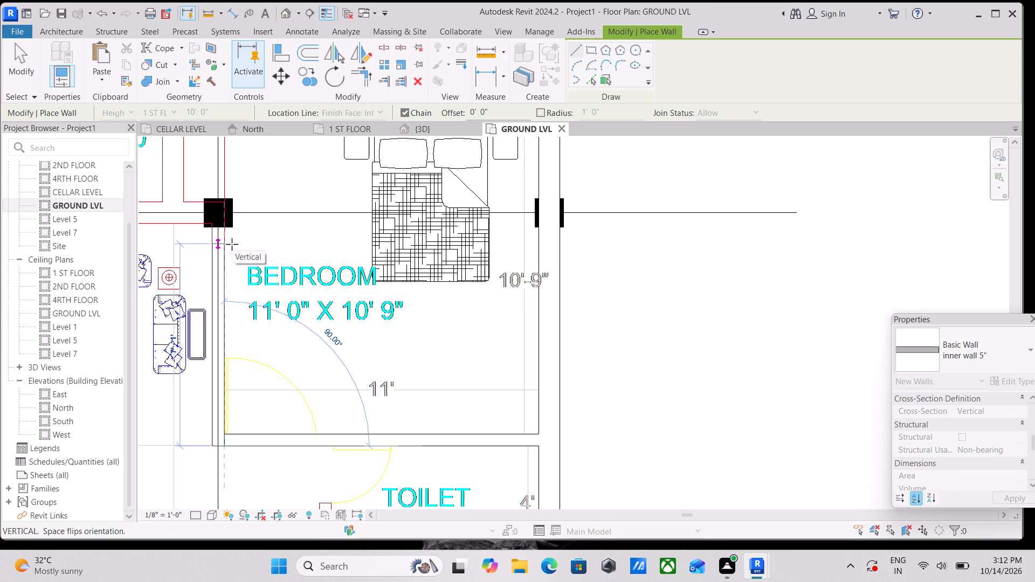
scroll(232, 244, up, 1)
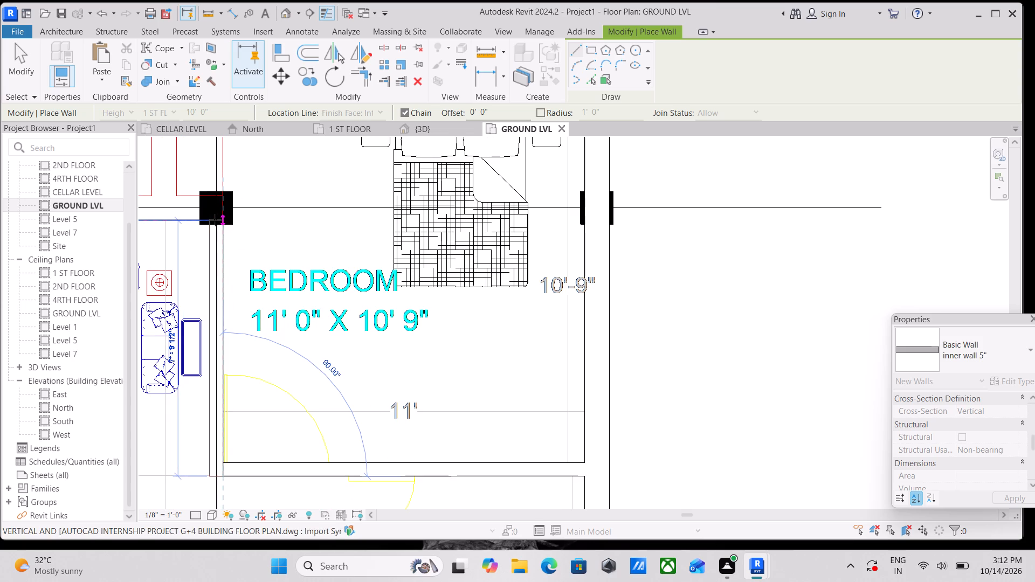
scroll(215, 220, up, 2)
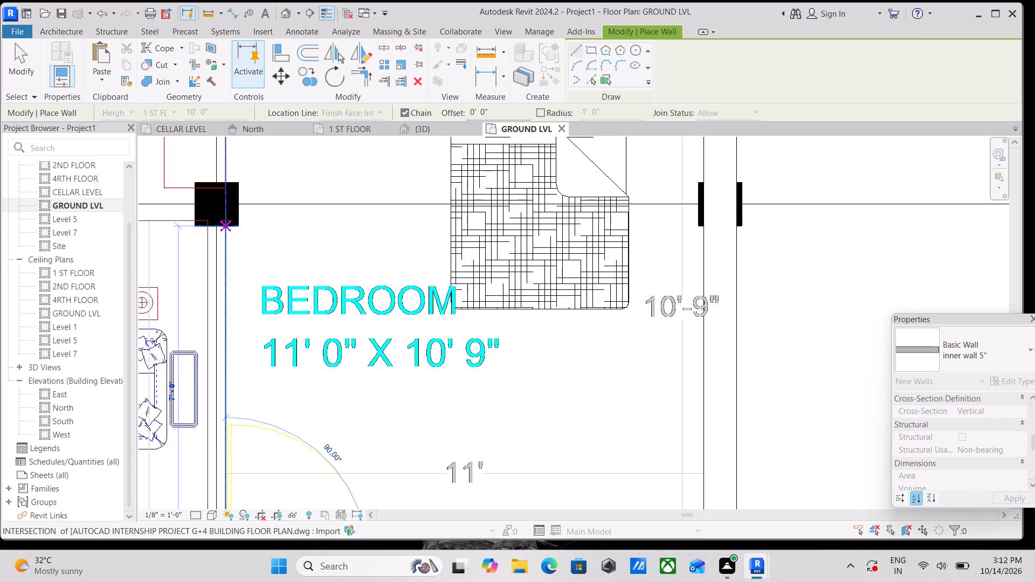
scroll(226, 220, up, 3)
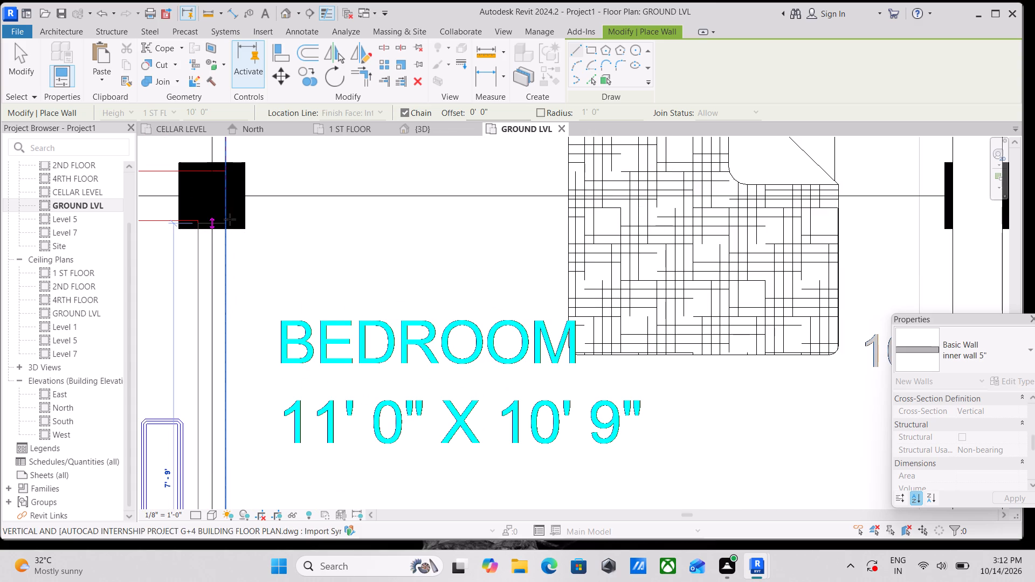
scroll(228, 219, up, 3)
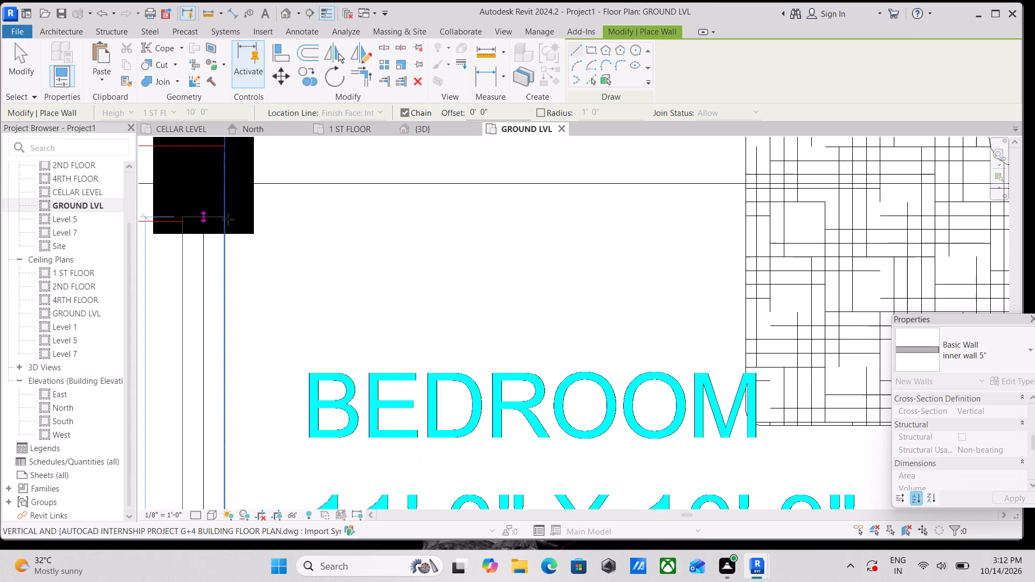
scroll(226, 223, up, 2)
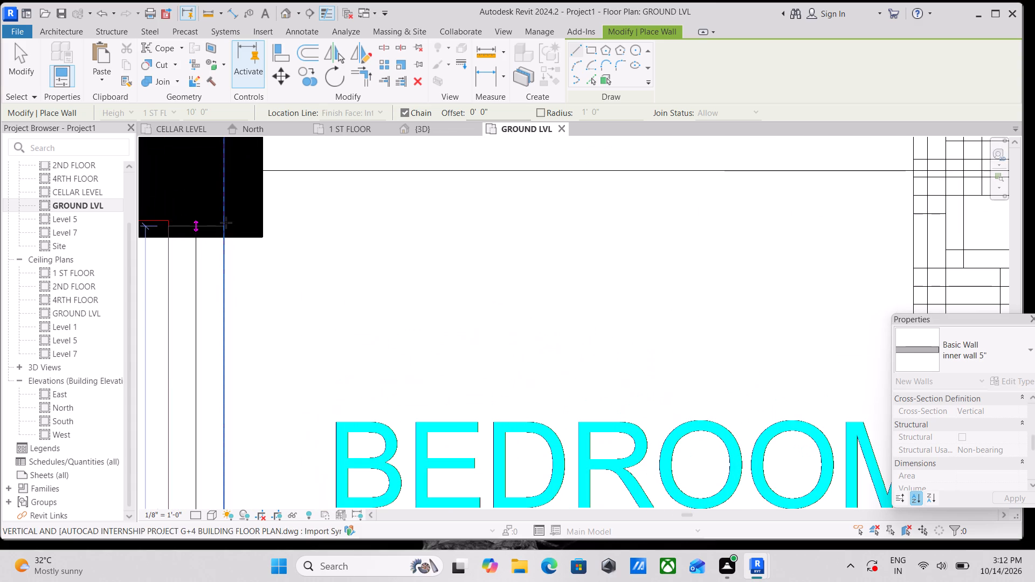
scroll(223, 224, up, 2)
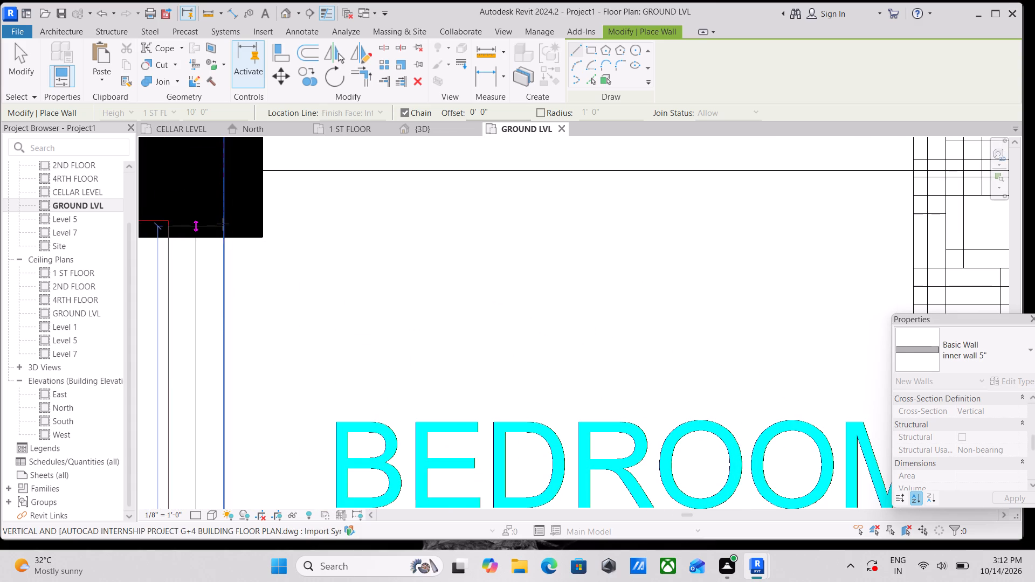
scroll(223, 224, up, 1)
scroll(223, 224, down, 2)
middle_drag(223, 224, 315, 240)
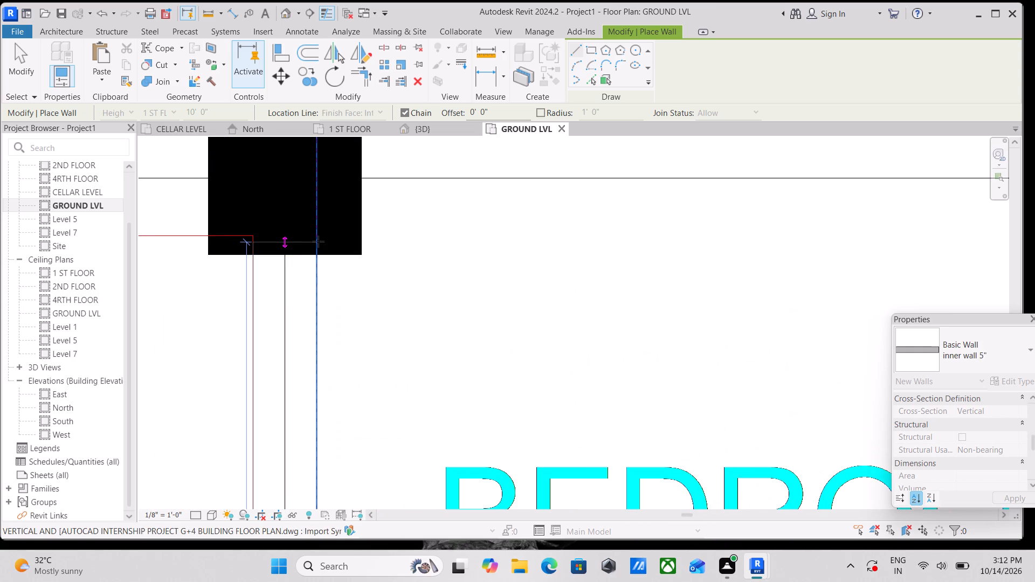
click(317, 235)
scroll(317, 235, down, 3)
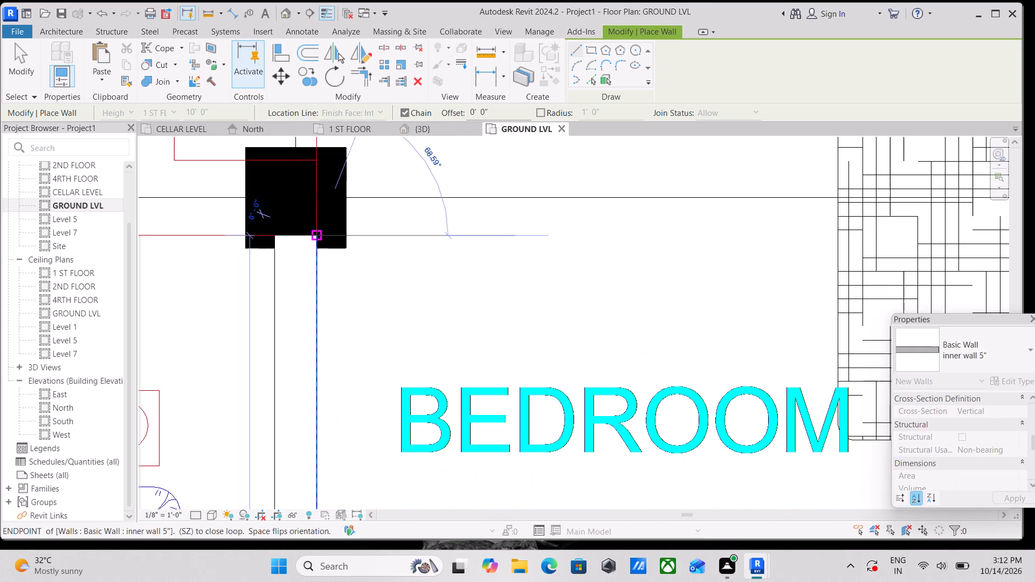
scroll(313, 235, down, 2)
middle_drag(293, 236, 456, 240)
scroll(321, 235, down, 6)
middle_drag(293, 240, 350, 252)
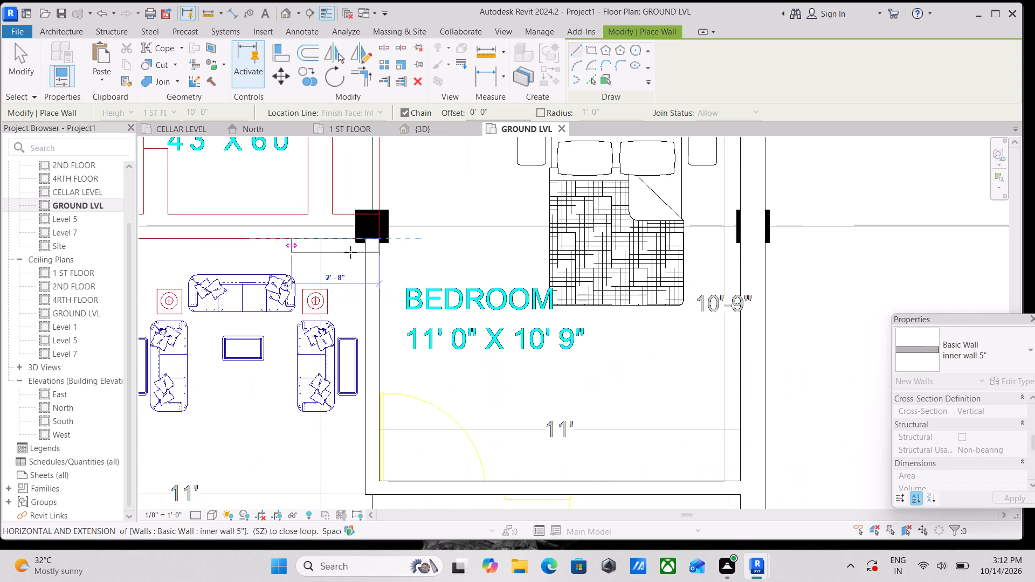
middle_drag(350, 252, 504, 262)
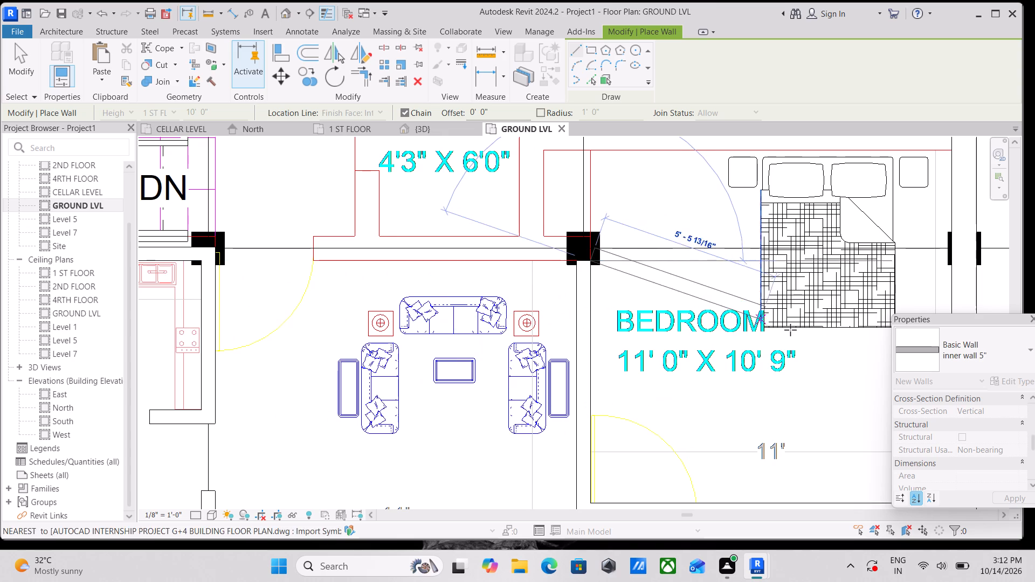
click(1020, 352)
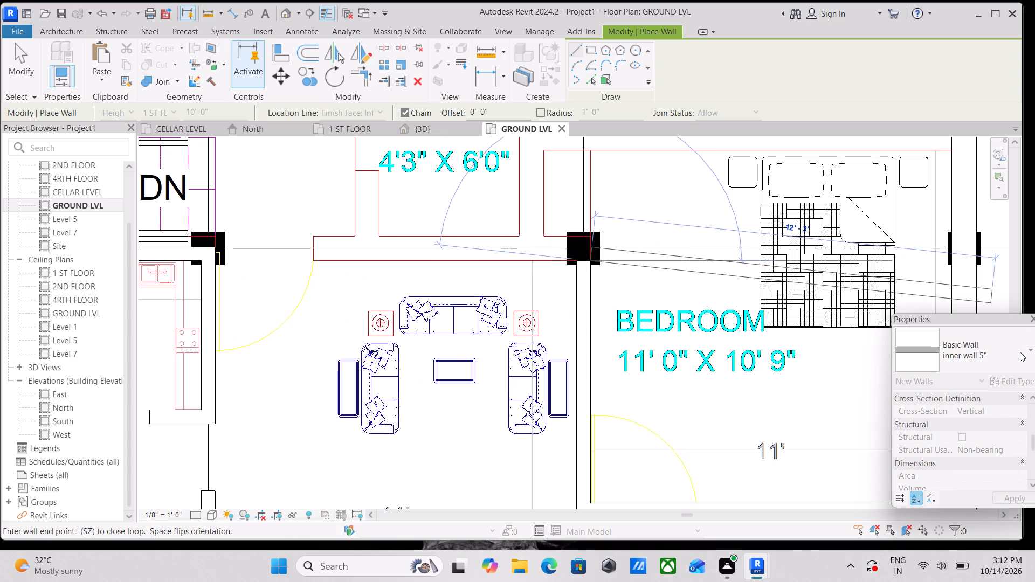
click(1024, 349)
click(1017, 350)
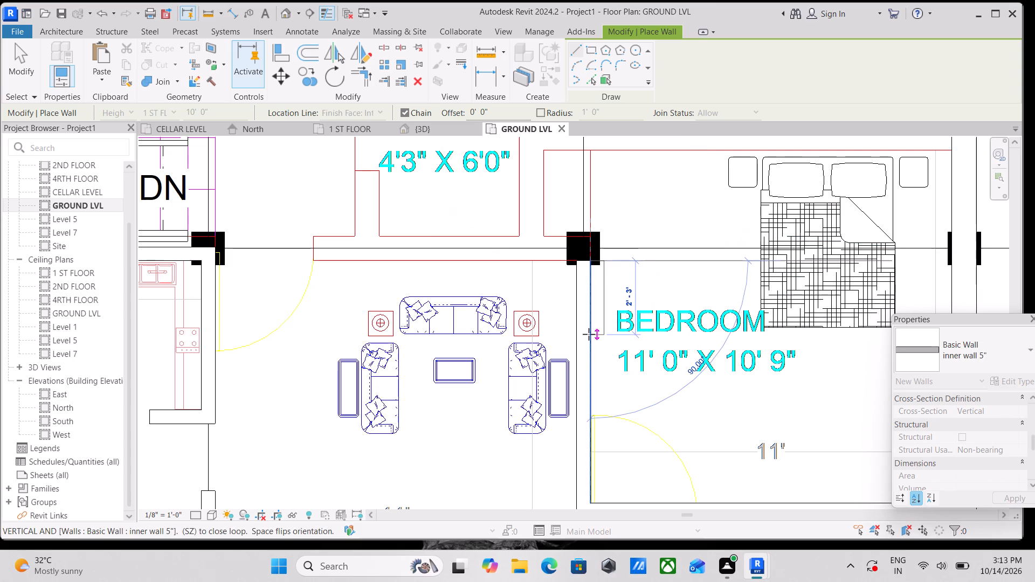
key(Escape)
Draw OUTER WALL 9" about 11'-0" long between the lift area and the living room, from the bedroom-side column to the kitchen-side column, flipped onto the imported lines.
scroll(620, 315, down, 4)
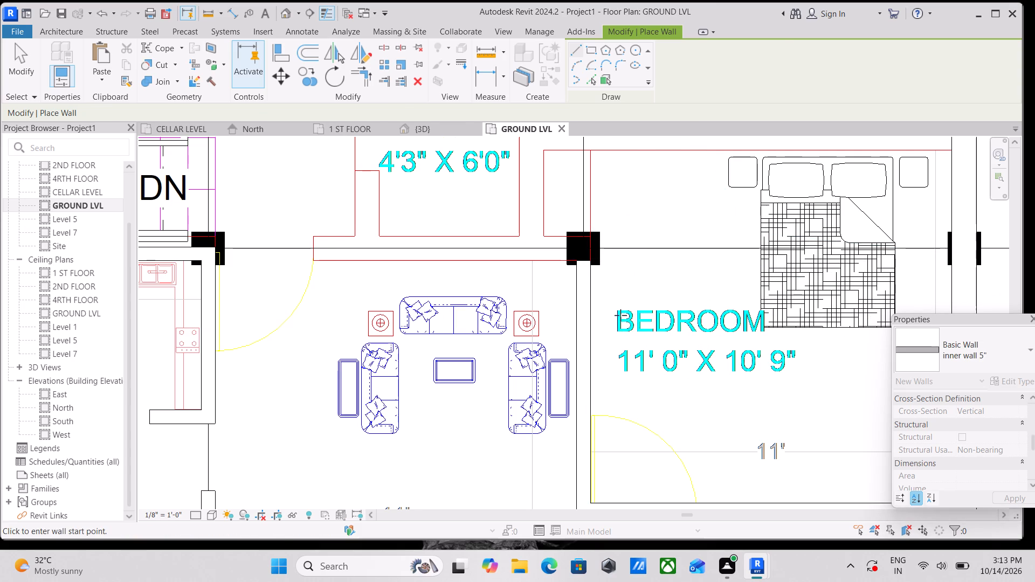
click(1015, 355)
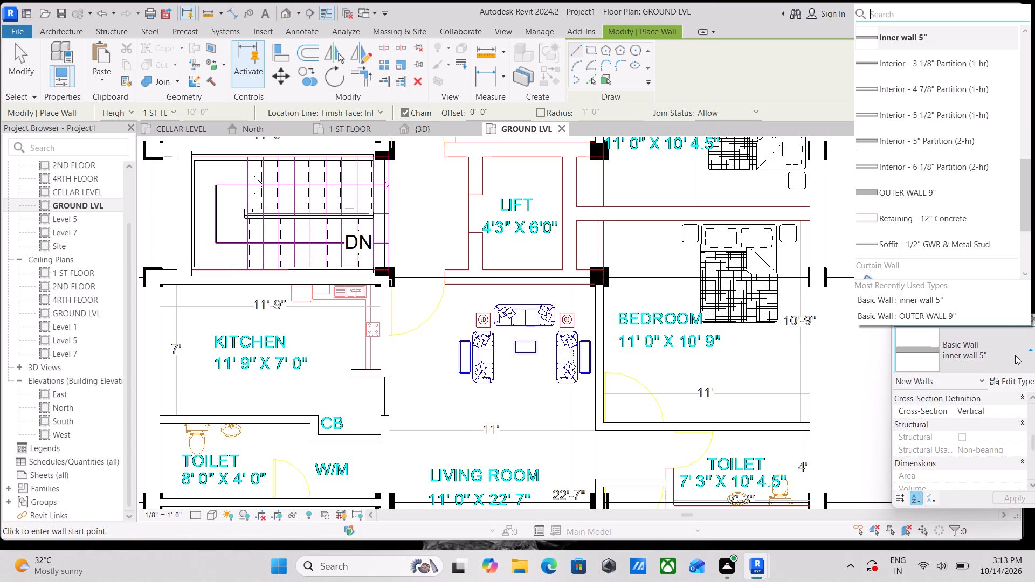
click(925, 193)
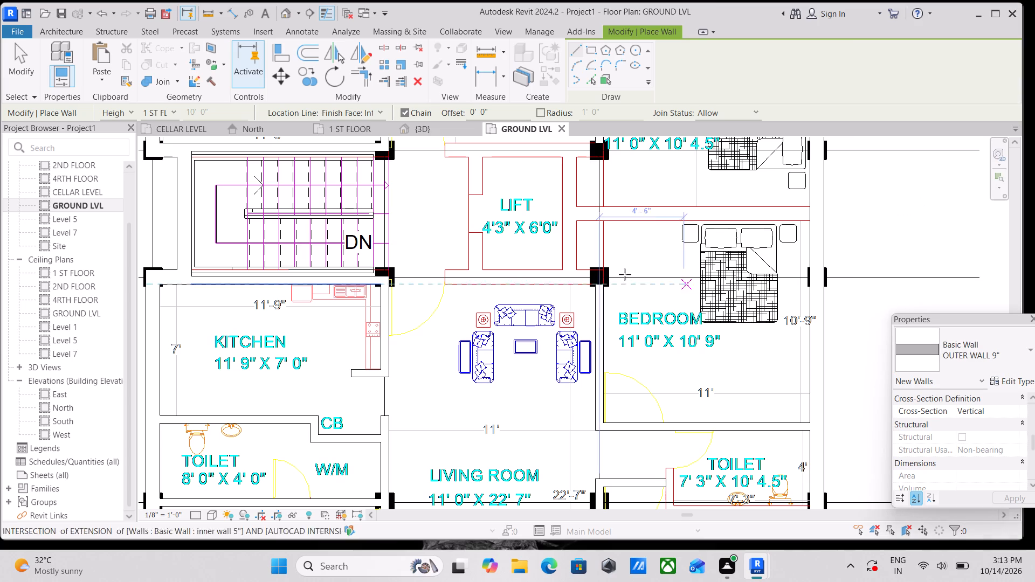
scroll(595, 285, up, 7)
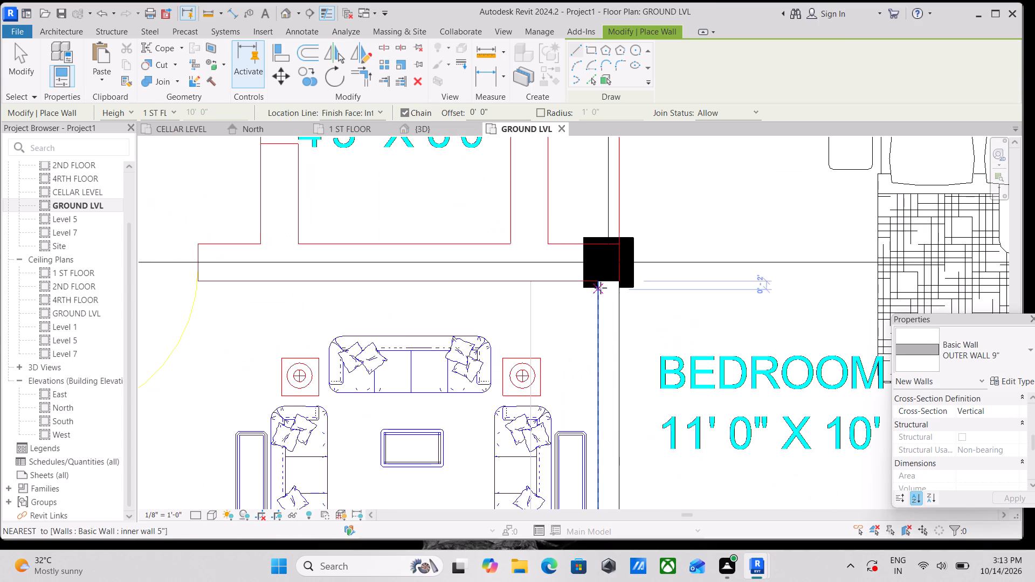
click(601, 282)
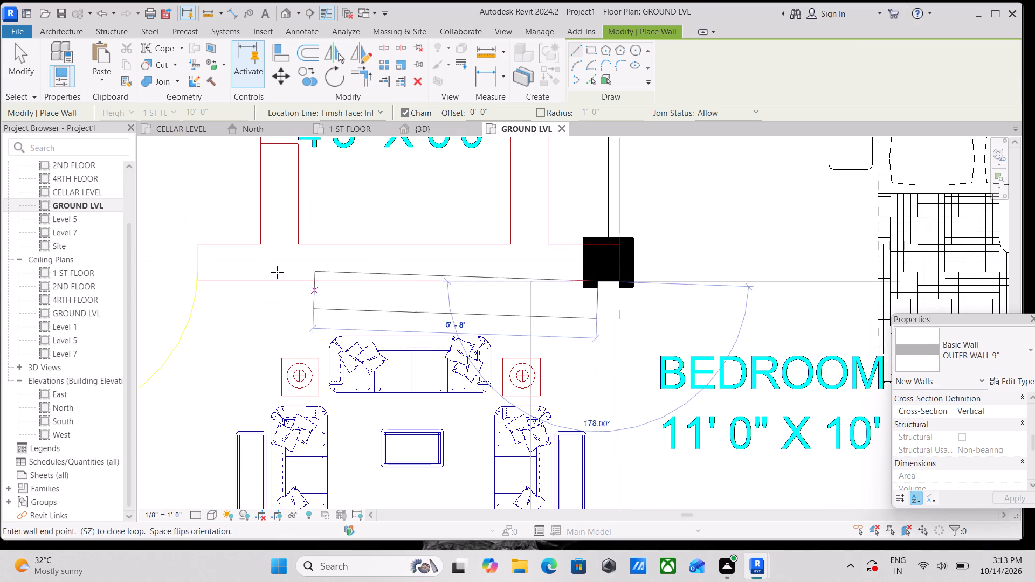
key(space)
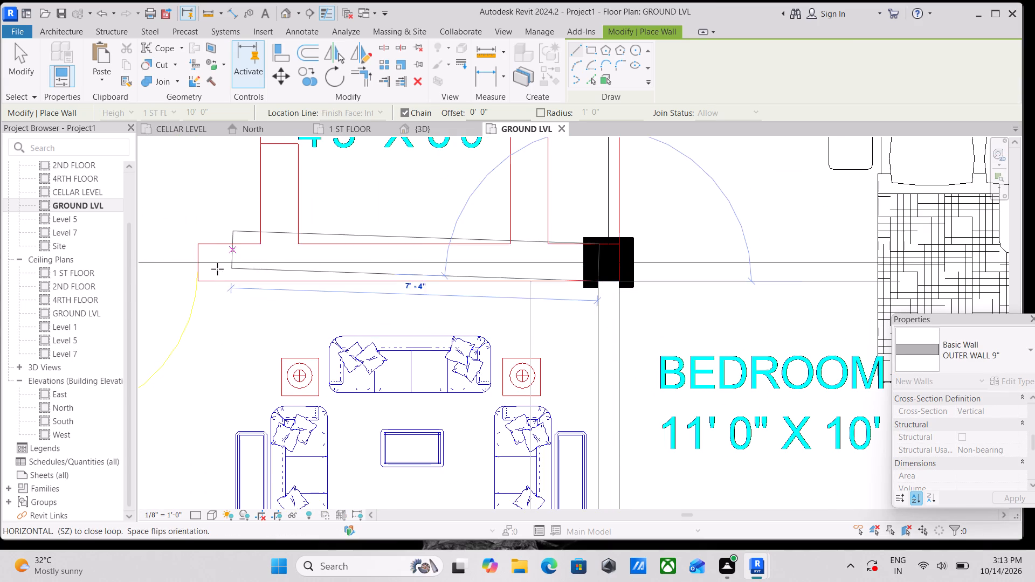
scroll(202, 275, down, 2)
middle_drag(202, 275, 209, 275)
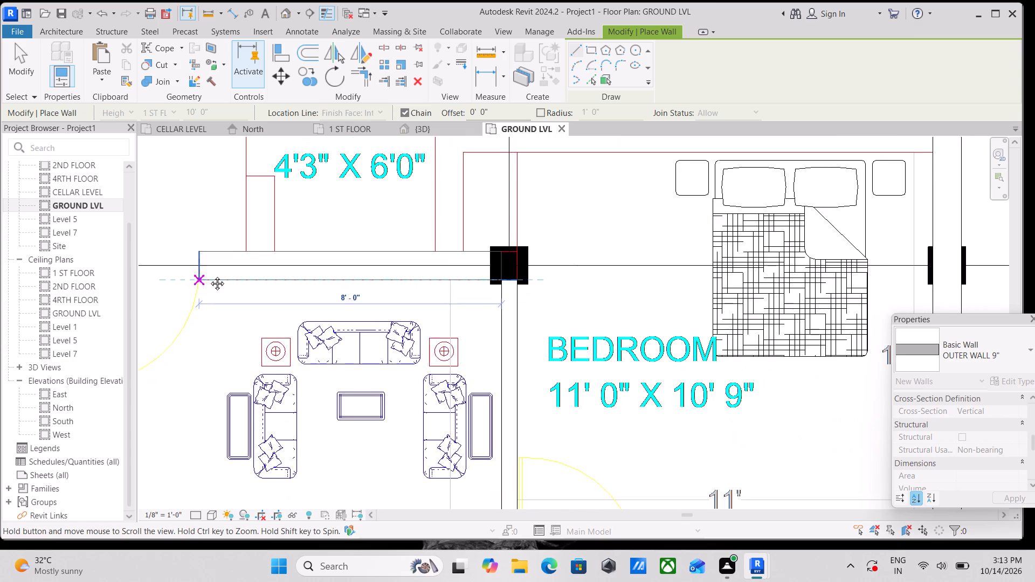
middle_drag(209, 275, 515, 285)
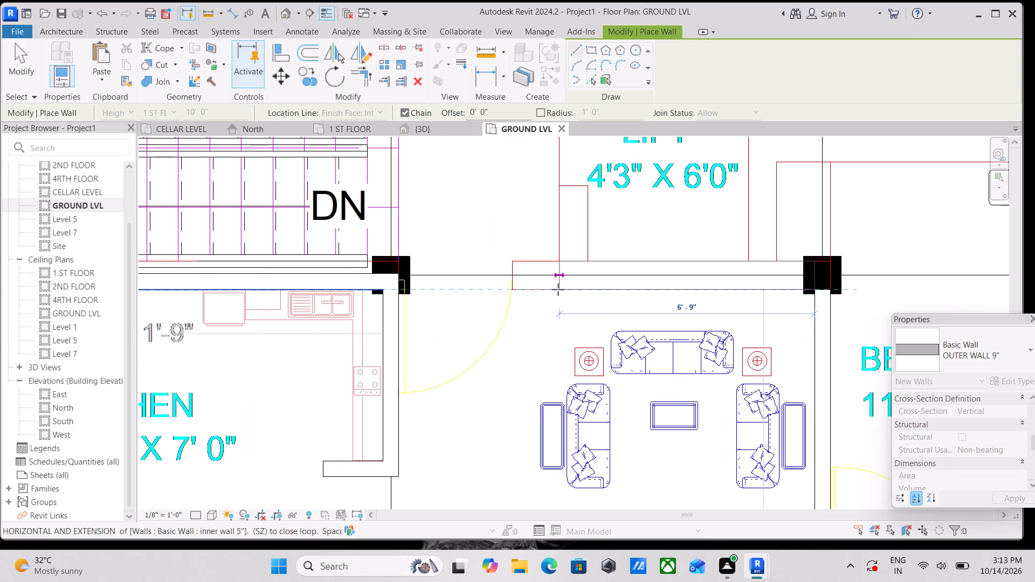
click(399, 289)
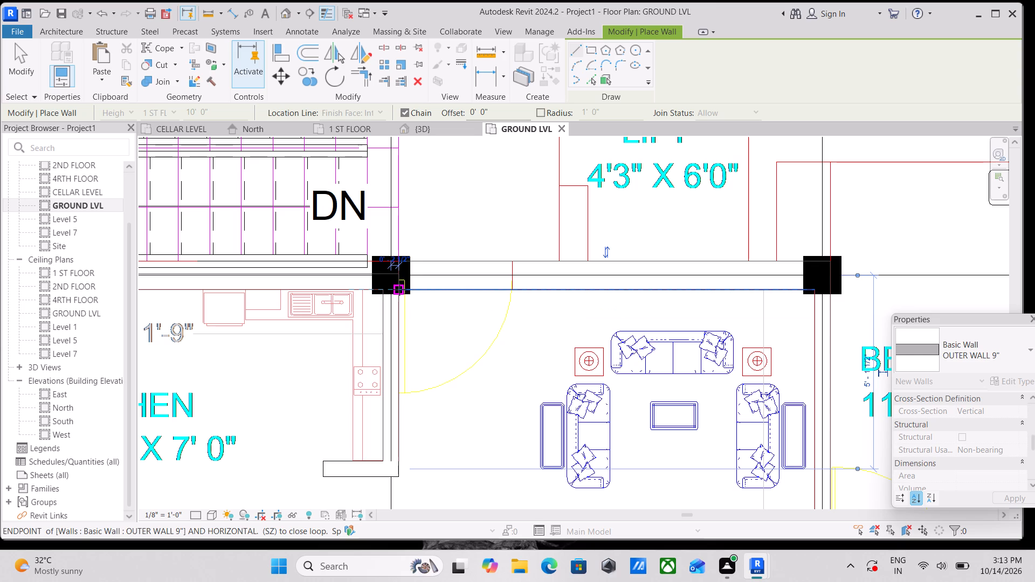
key(Escape)
Draw OUTER WALL 9" 6'-0" long along the lift's stair side, from the new living room wall to the opposite lift wall line, flipped onto the imported lines.
scroll(593, 271, down, 2)
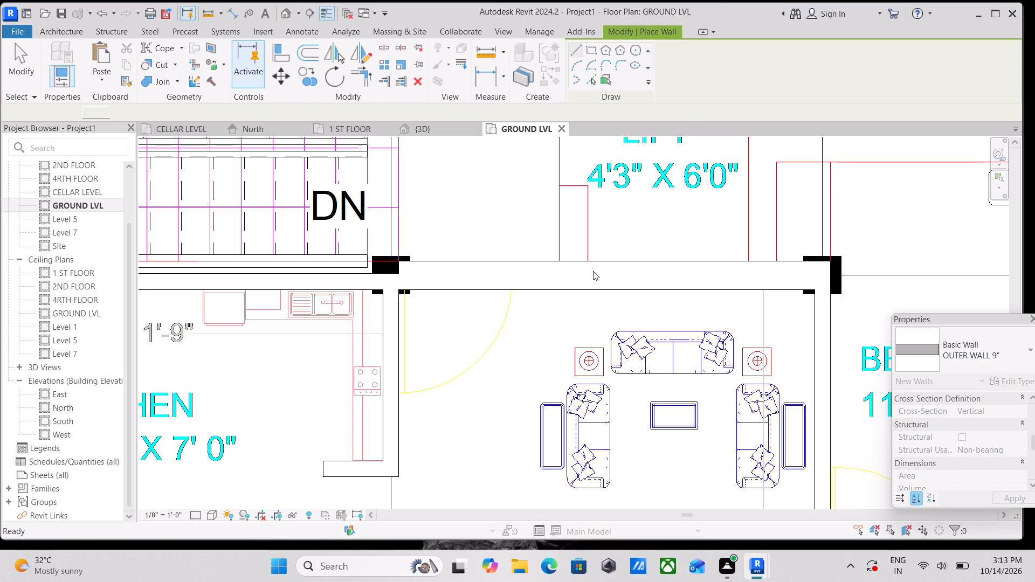
scroll(593, 271, down, 6)
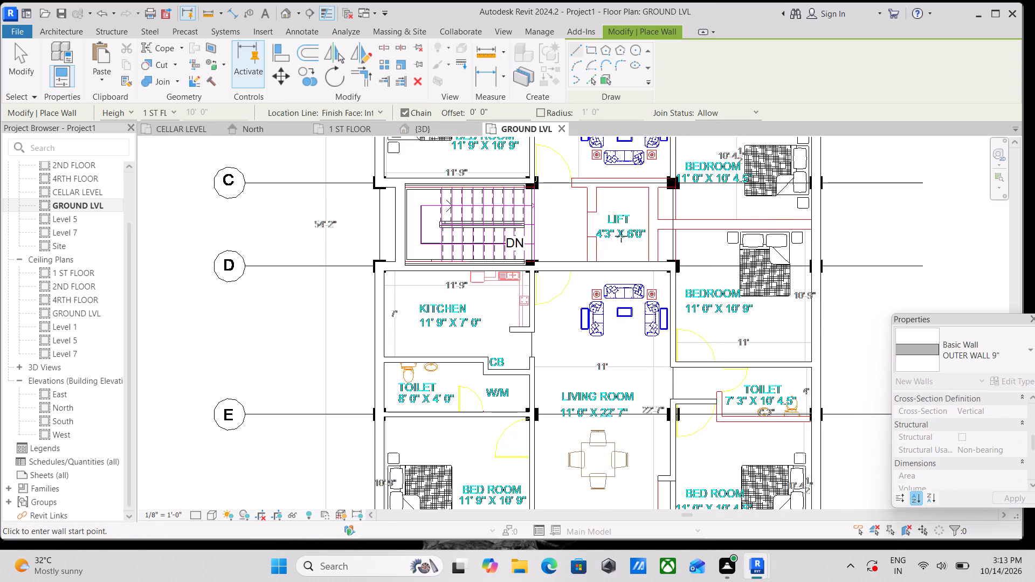
scroll(589, 251, up, 4)
click(585, 268)
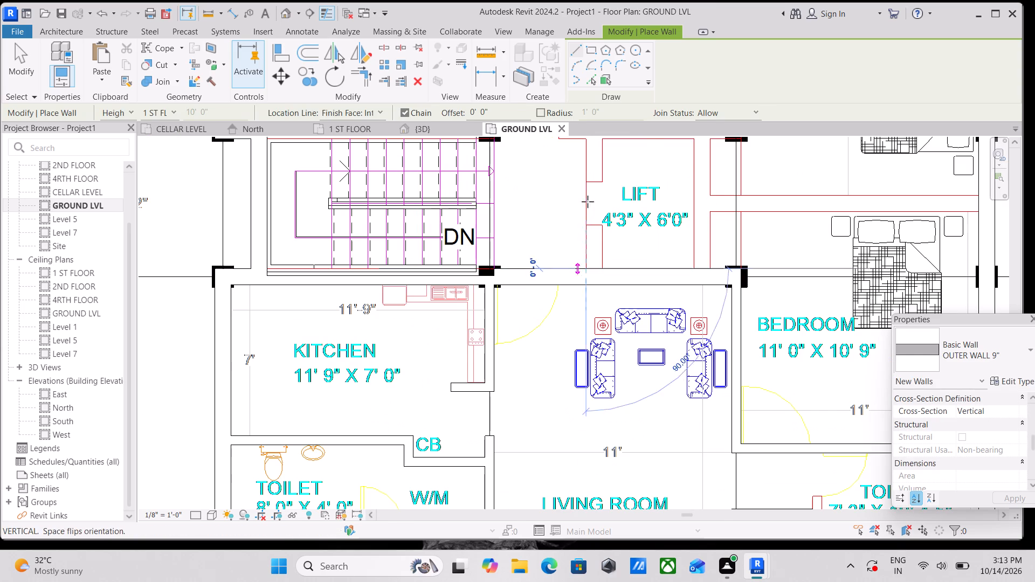
middle_drag(585, 188, 572, 262)
key(space)
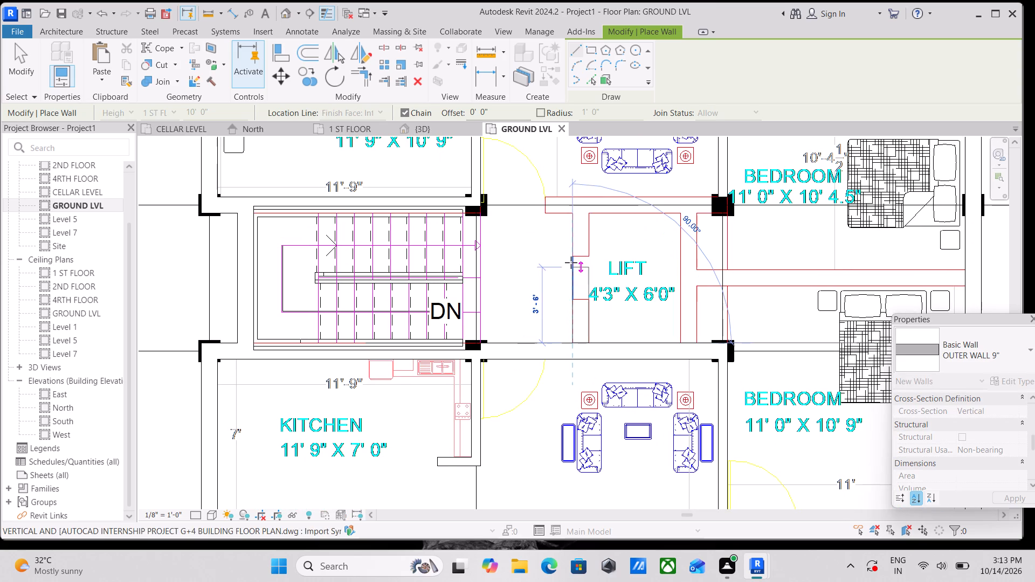
click(571, 214)
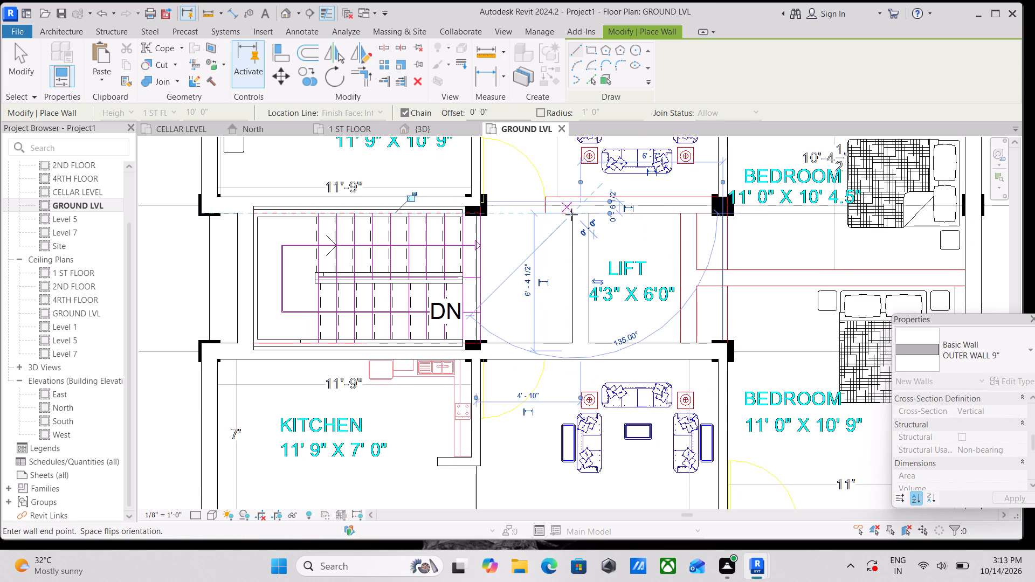
key(Escape)
Draw OUTER WALL 9" about 8 ft long between the lift and the other living room, from the entrance door opening into the bedroom-side column, flipped onto the imported lines.
scroll(553, 197, up, 3)
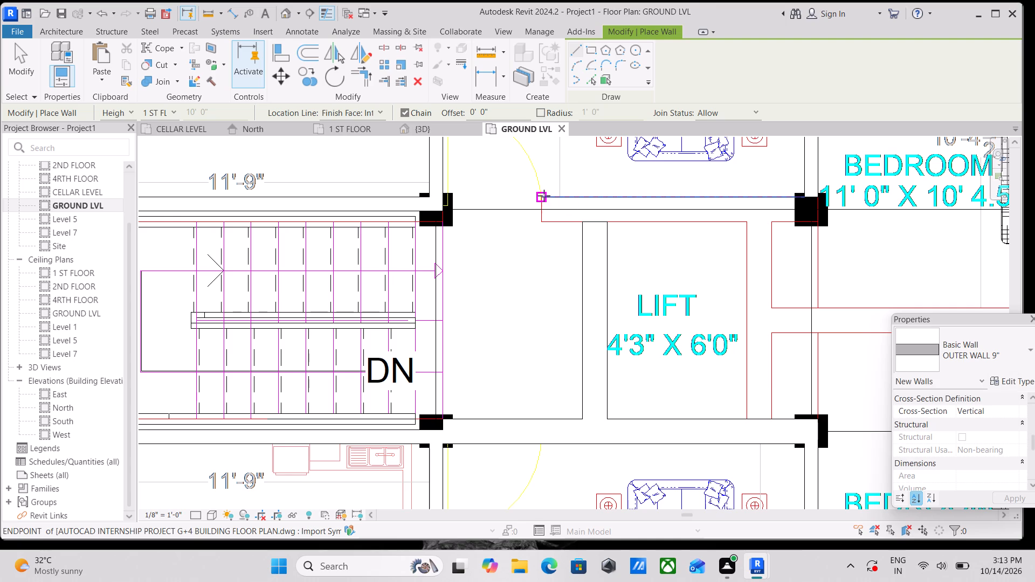
click(543, 196)
key(space)
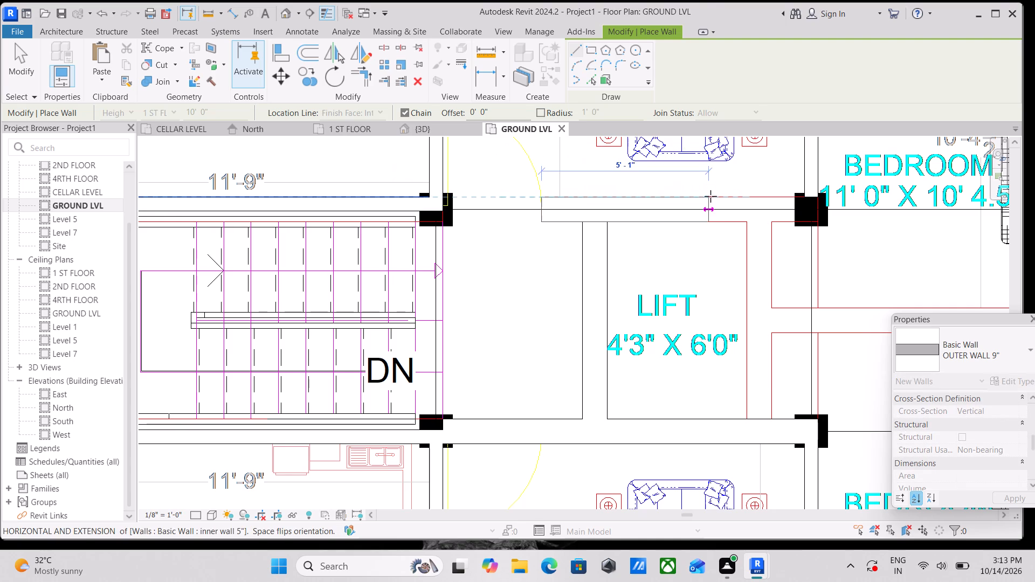
scroll(816, 203, up, 2)
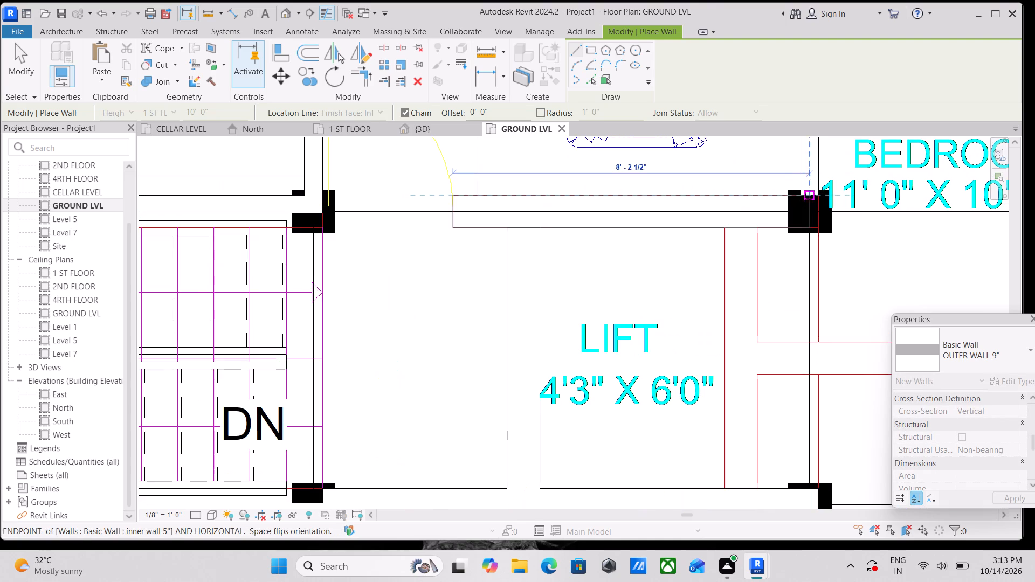
click(818, 194)
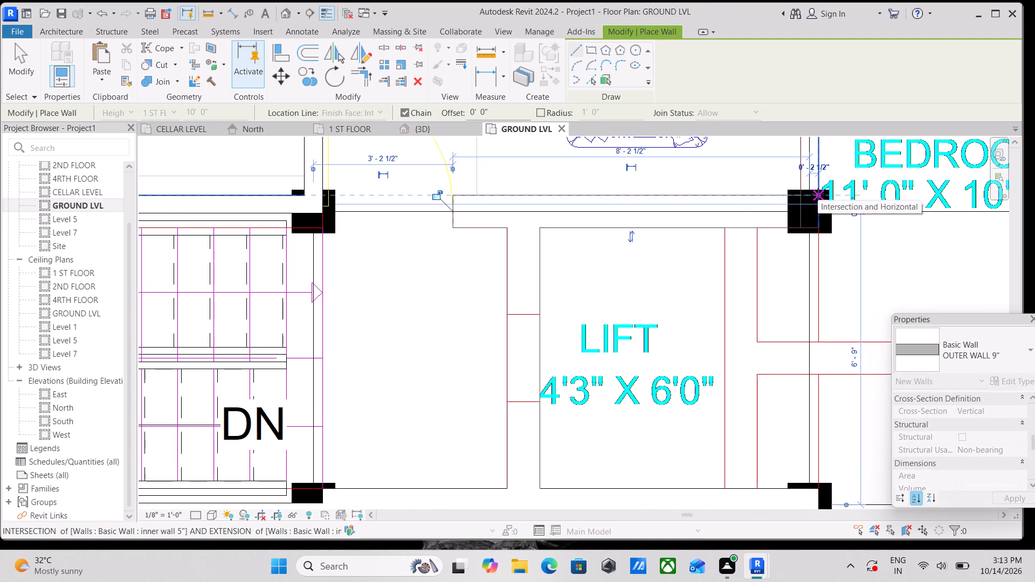
key(Escape)
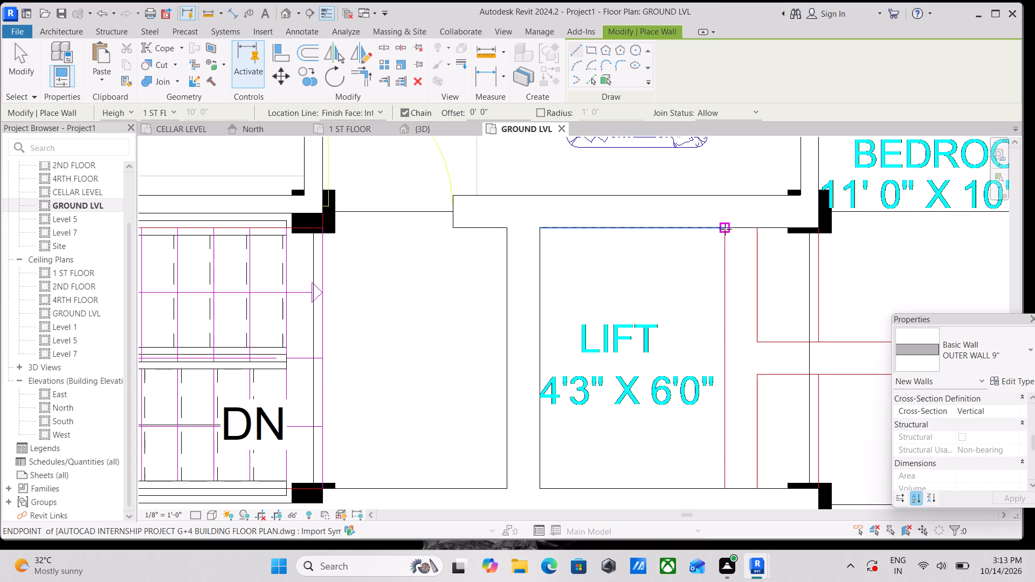
Draw OUTER WALL 9" about 6'-0" long along the lift's bedroom side, connecting the two walls that separate the lift from the living rooms.
click(725, 228)
scroll(732, 334, down, 1)
middle_drag(730, 334, 708, 226)
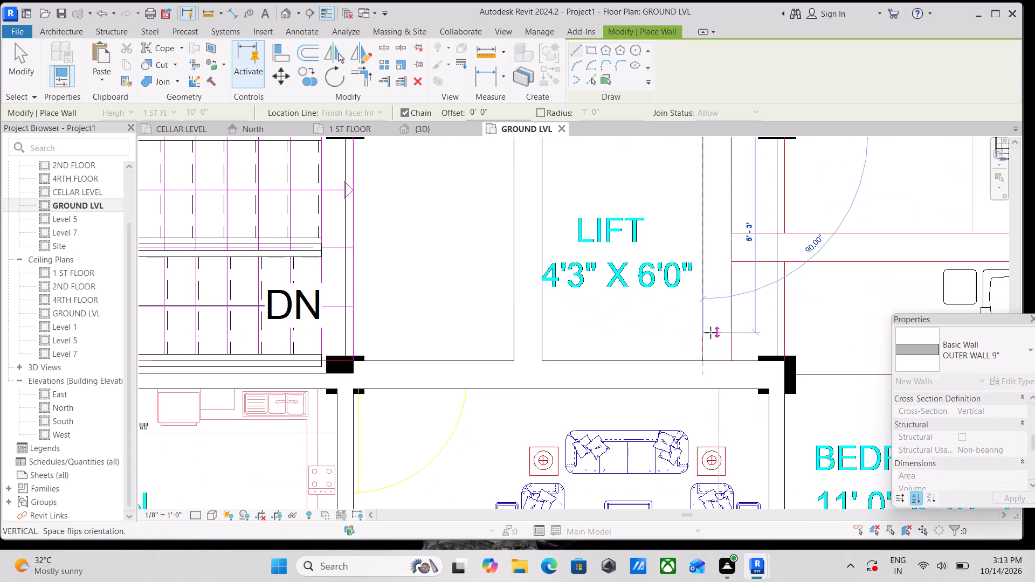
click(706, 360)
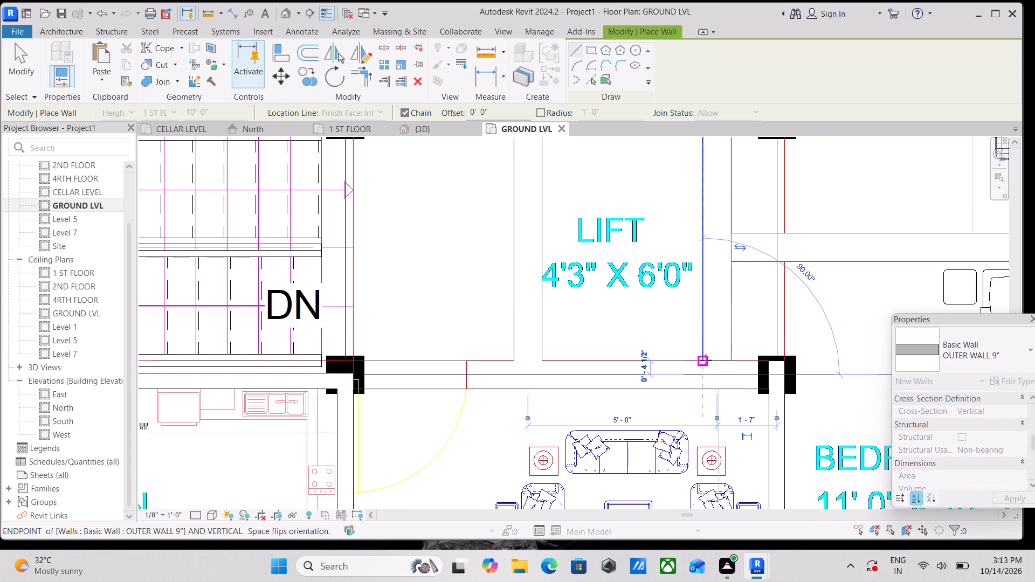
key(Escape)
Draw OUTER WALL 9" about 12 ft long between the 11'0" x 10'4.5" and 11'0" x 10'9" bedrooms, from the lift wall to the outer wall, flipped onto the imported lines.
scroll(769, 292, down, 5)
middle_drag(764, 291, 689, 296)
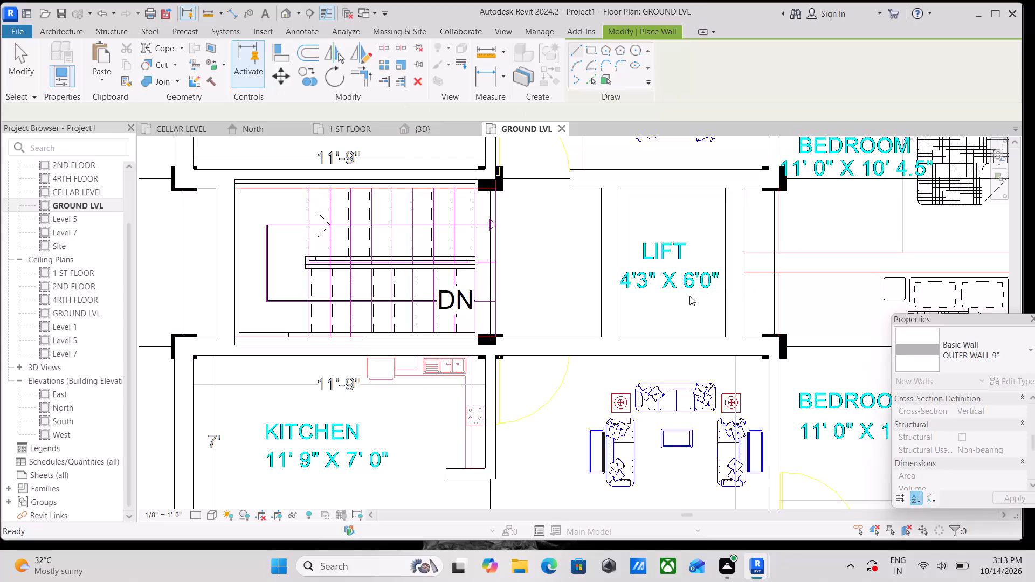
middle_drag(689, 296, 584, 321)
scroll(721, 294, down, 2)
middle_drag(701, 295, 581, 322)
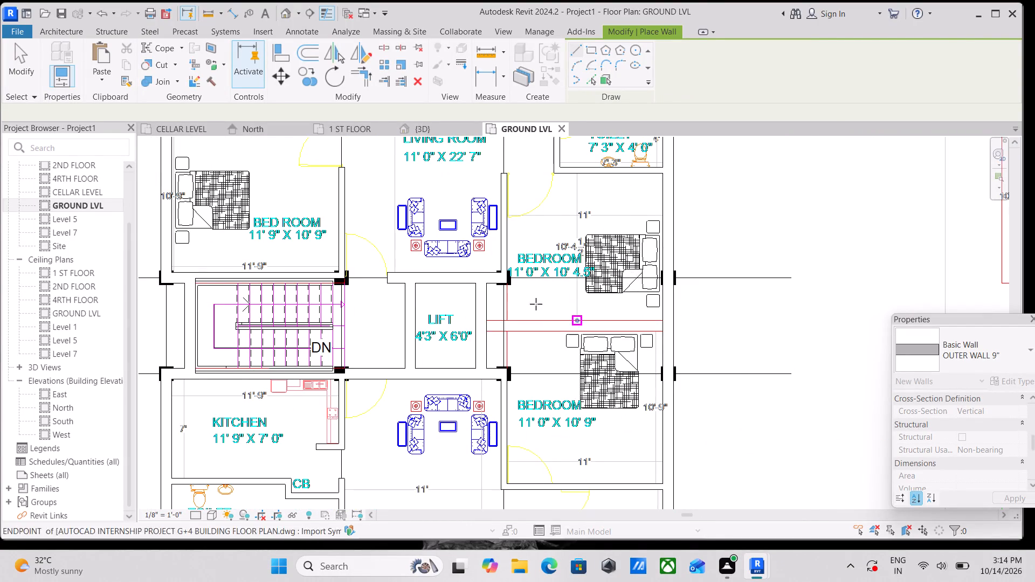
scroll(511, 304, up, 9)
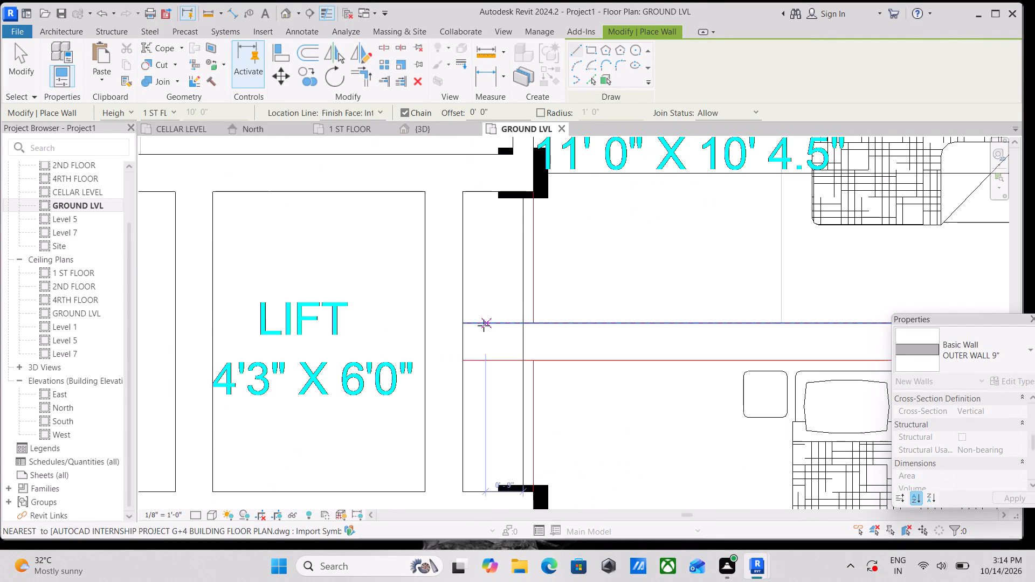
click(464, 323)
scroll(662, 325, down, 1)
middle_drag(663, 324, 519, 321)
key(space)
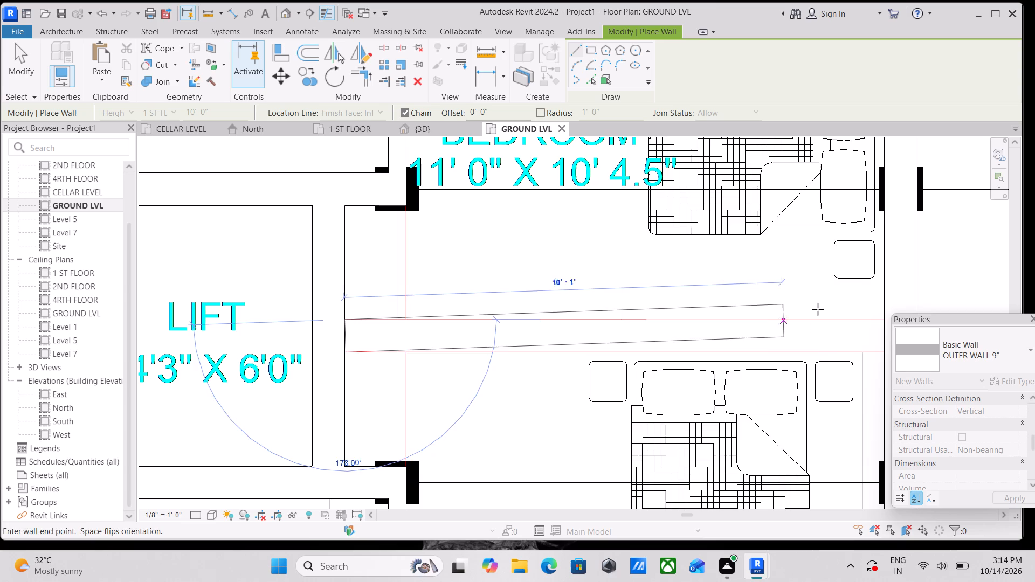
scroll(834, 314, down, 1)
middle_drag(830, 313, 742, 310)
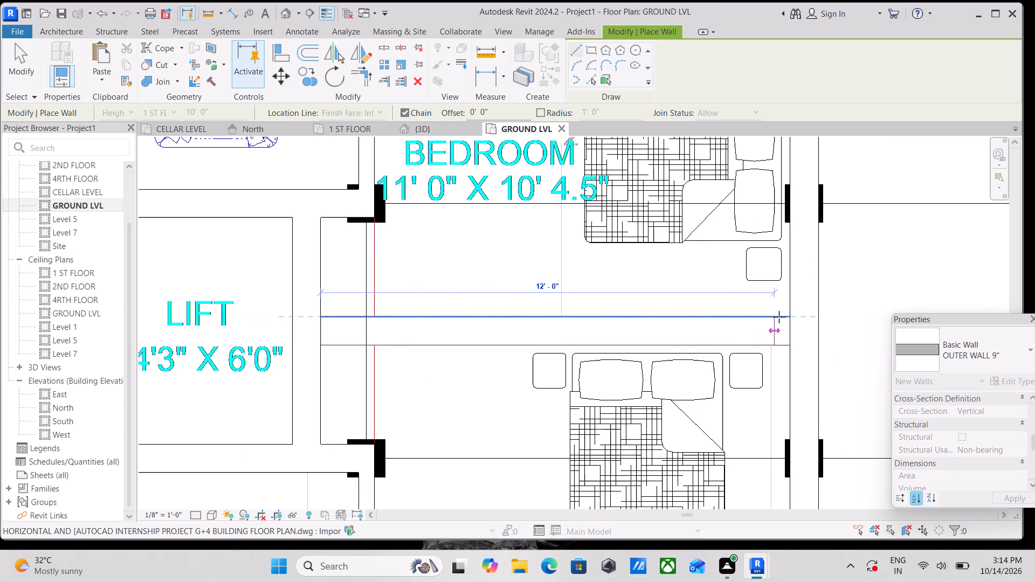
click(786, 318)
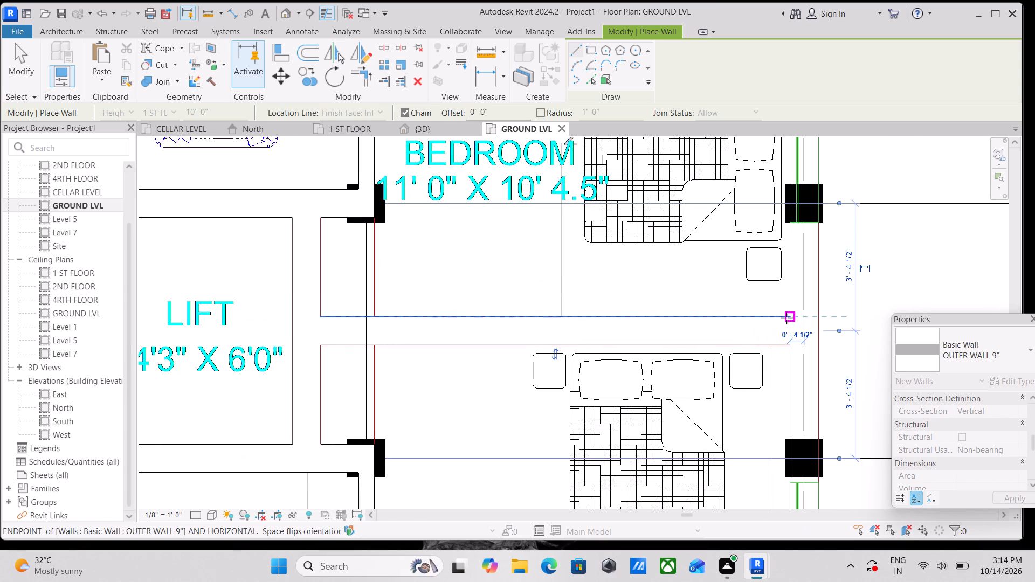
key(Escape)
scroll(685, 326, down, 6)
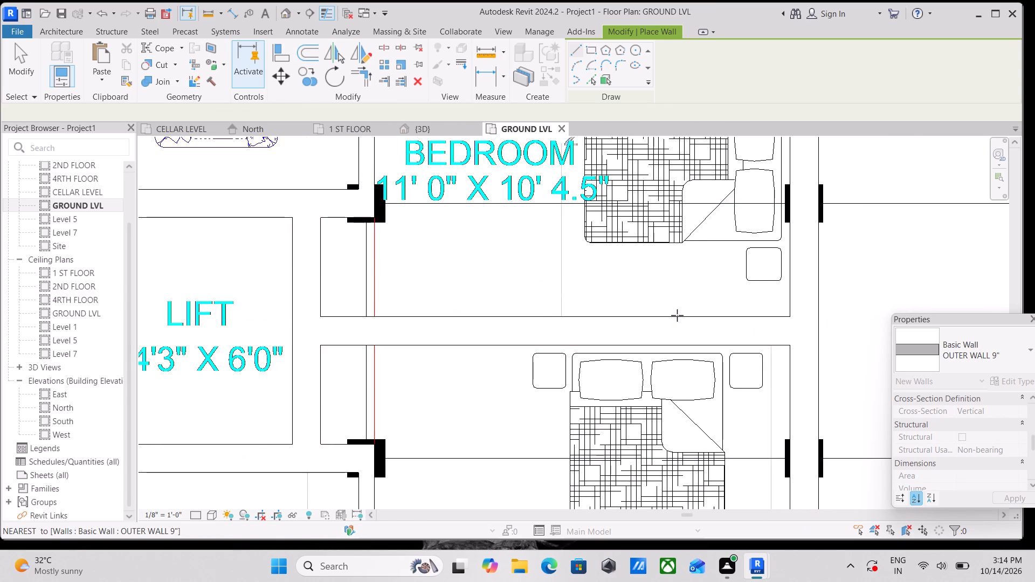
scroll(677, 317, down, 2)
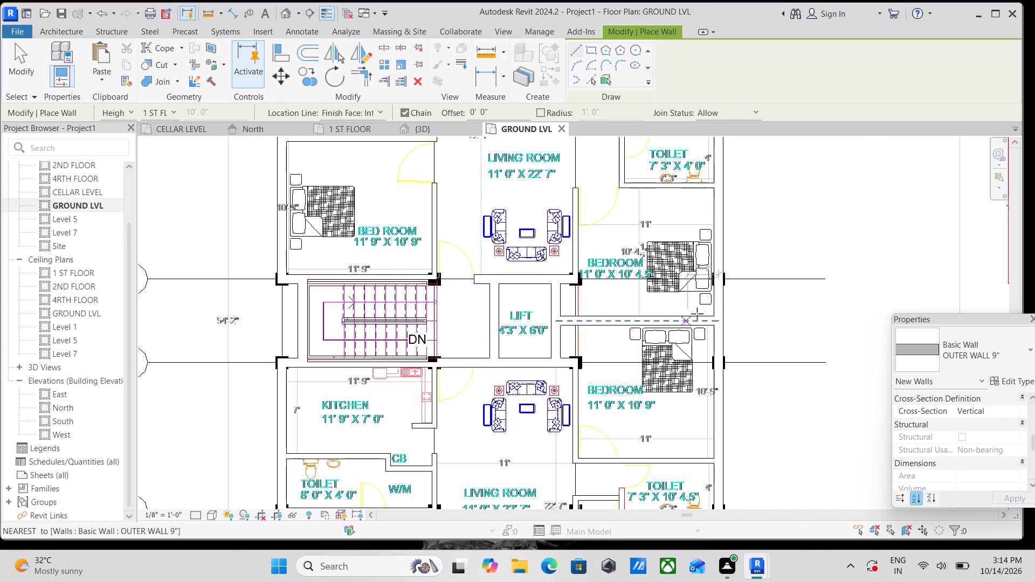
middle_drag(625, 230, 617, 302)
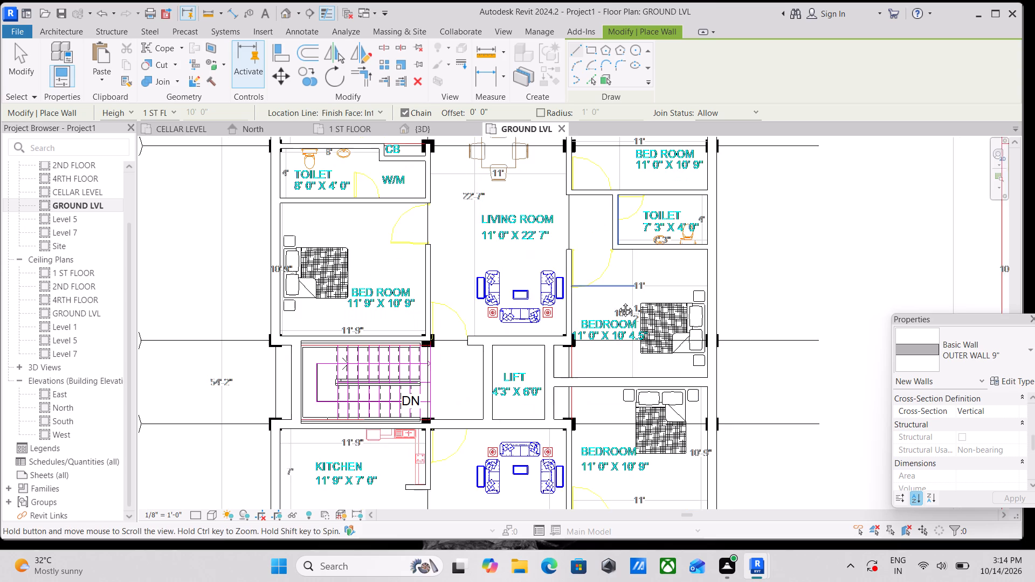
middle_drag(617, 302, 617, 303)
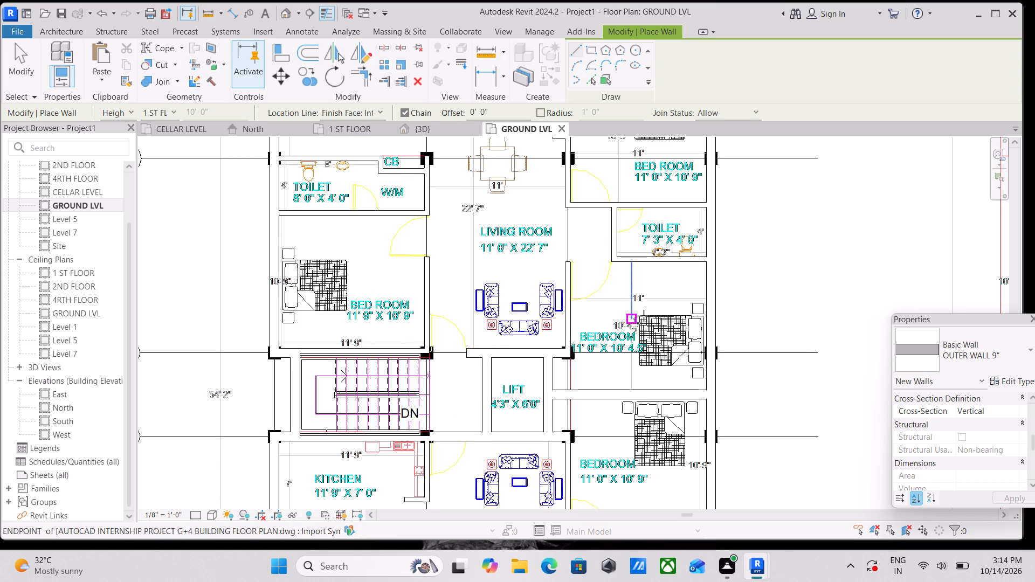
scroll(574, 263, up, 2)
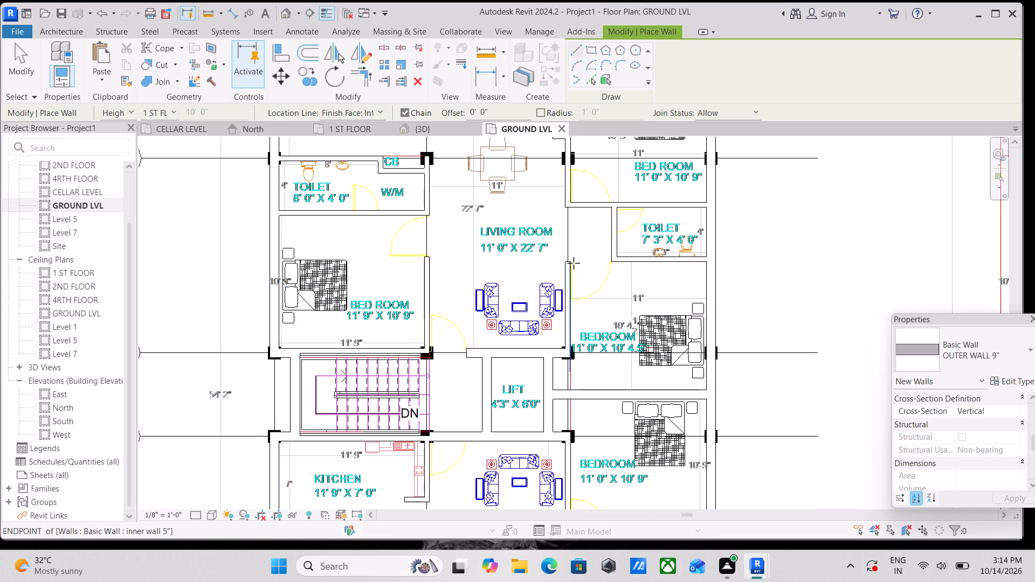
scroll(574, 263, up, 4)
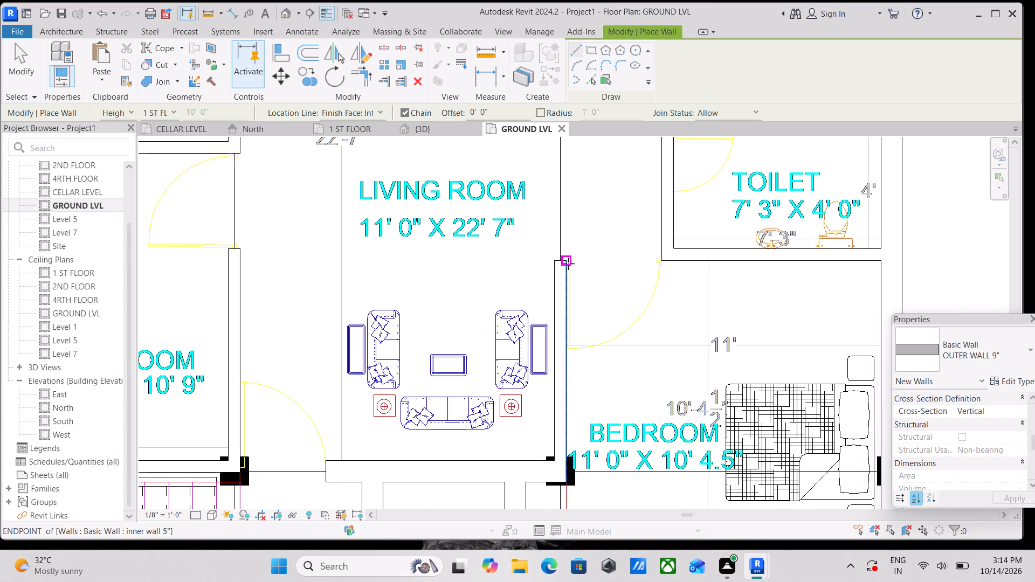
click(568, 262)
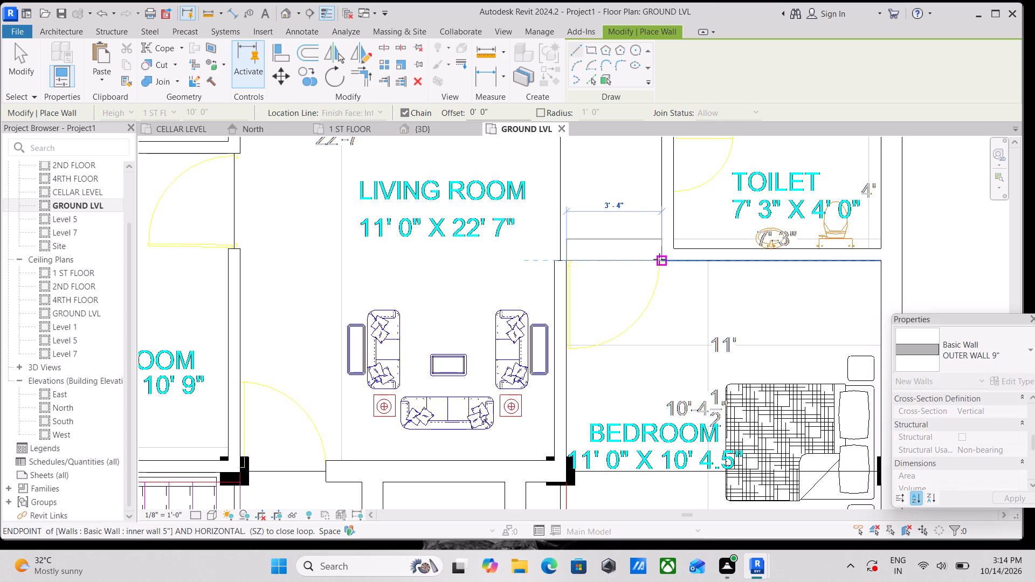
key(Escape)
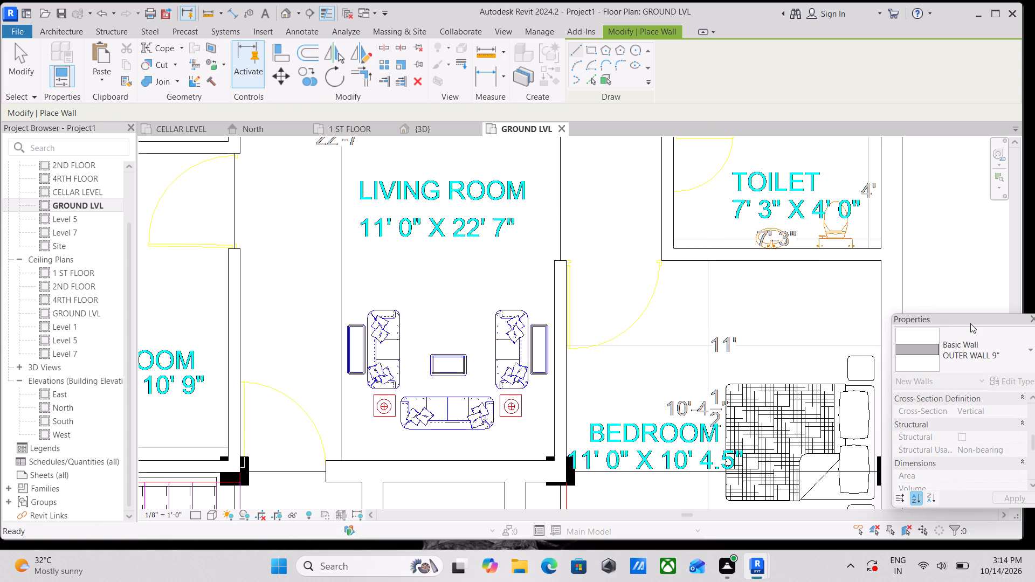
Draw inner wall 5" 3'-4" long across the 11'0" x 10'4.5" bedroom's door opening, from the toilet wall corner to the living room wall, flipped onto the imported lines.
click(1006, 346)
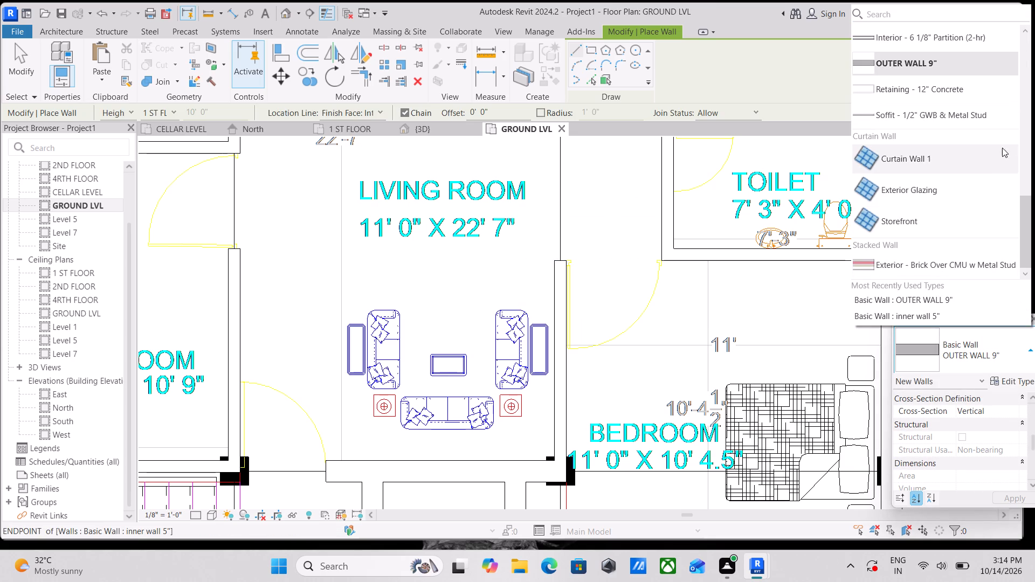
scroll(978, 172, up, 3)
click(944, 141)
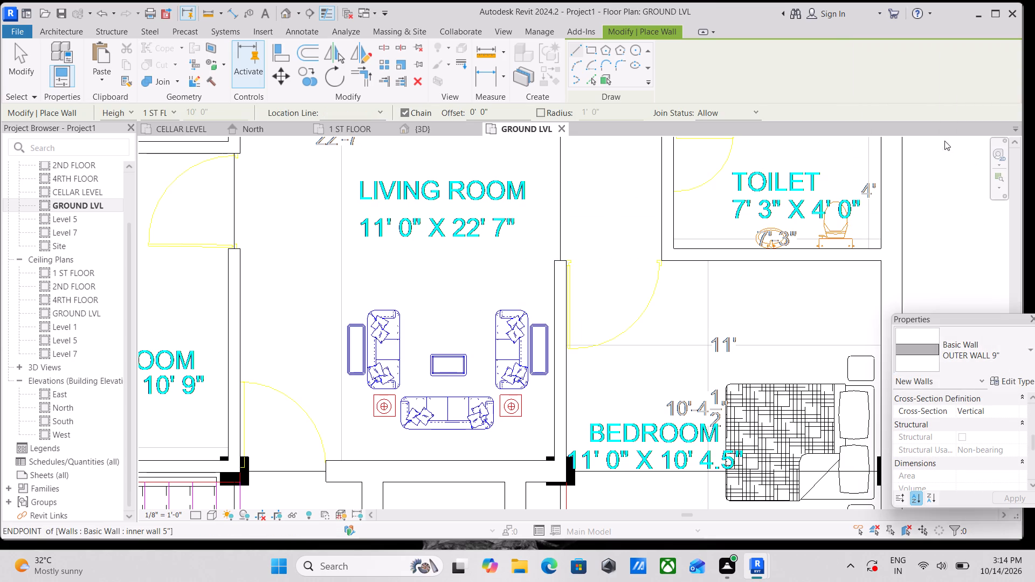
click(660, 260)
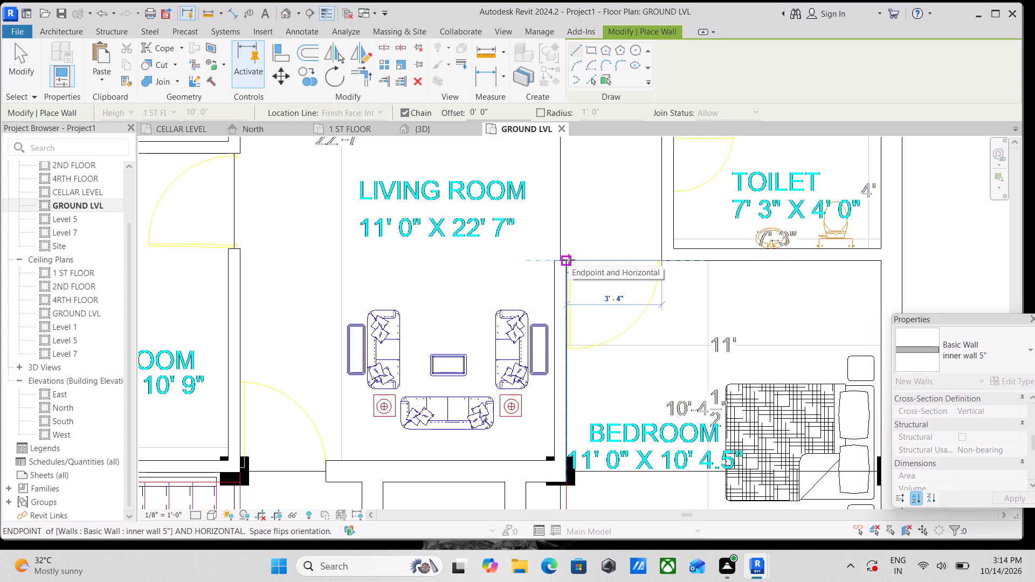
key(space)
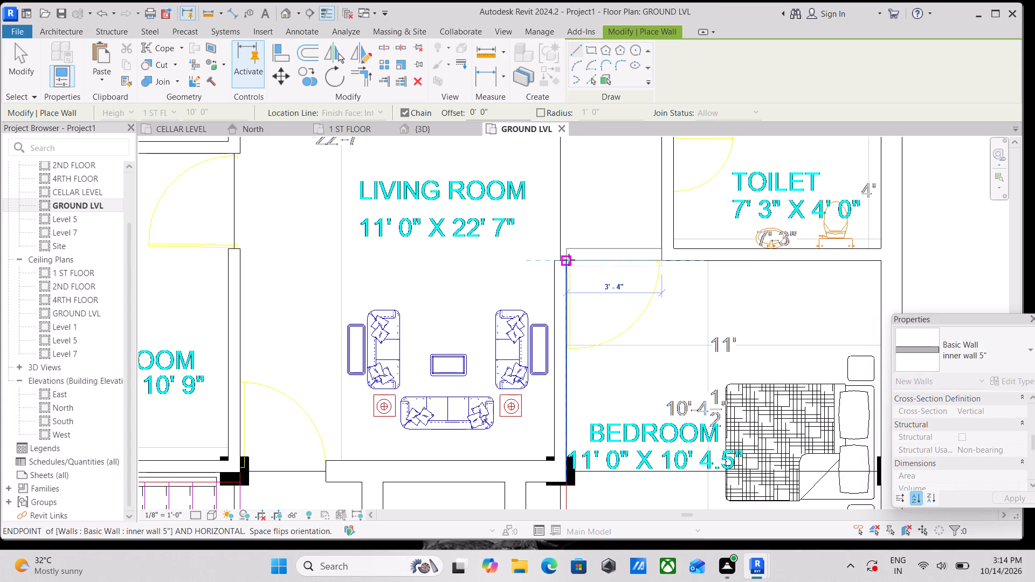
click(569, 260)
key(Escape)
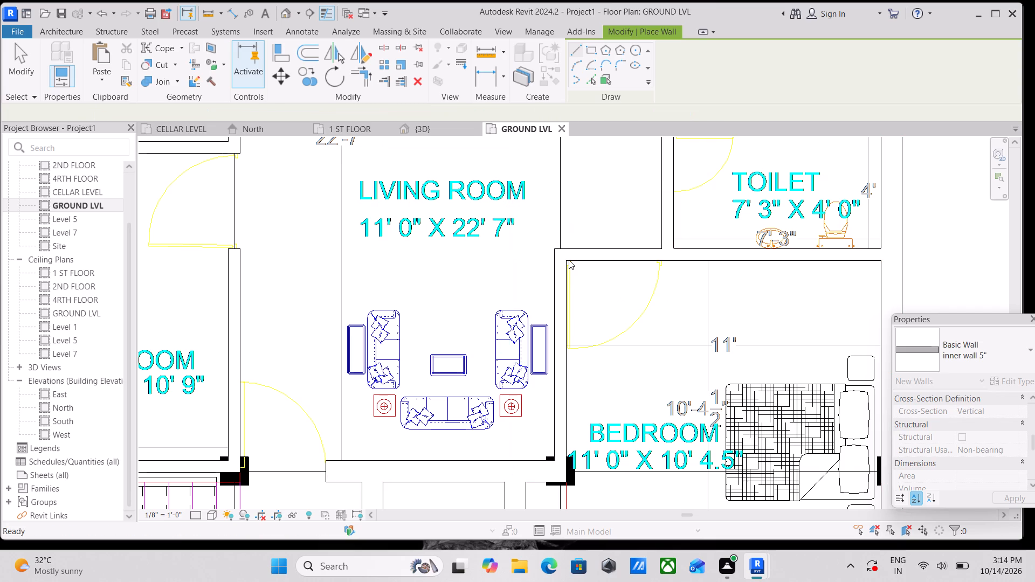
Draw inner wall 5" 3'-4" long across the 11'9" x 10'9" bedroom's door opening on the living room side, up to the toilet wall corner, flipped into line.
scroll(569, 260, down, 8)
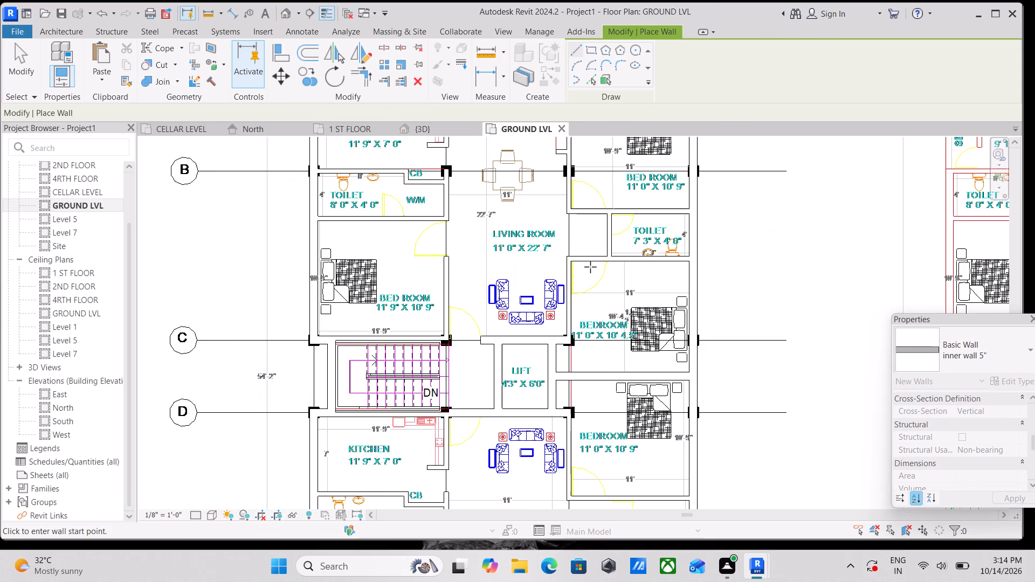
scroll(590, 267, down, 1)
middle_drag(590, 267, 590, 220)
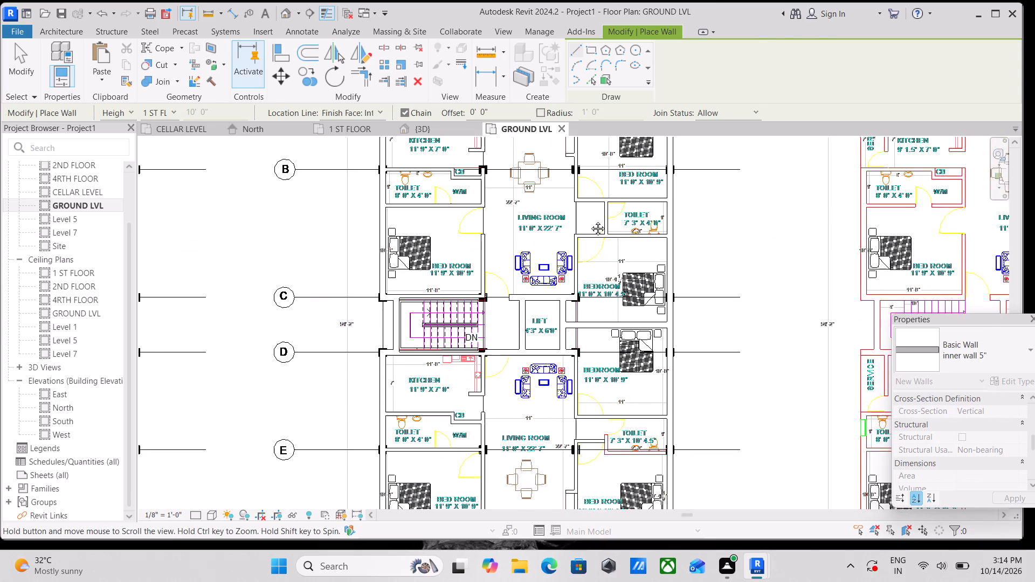
middle_drag(590, 220, 594, 226)
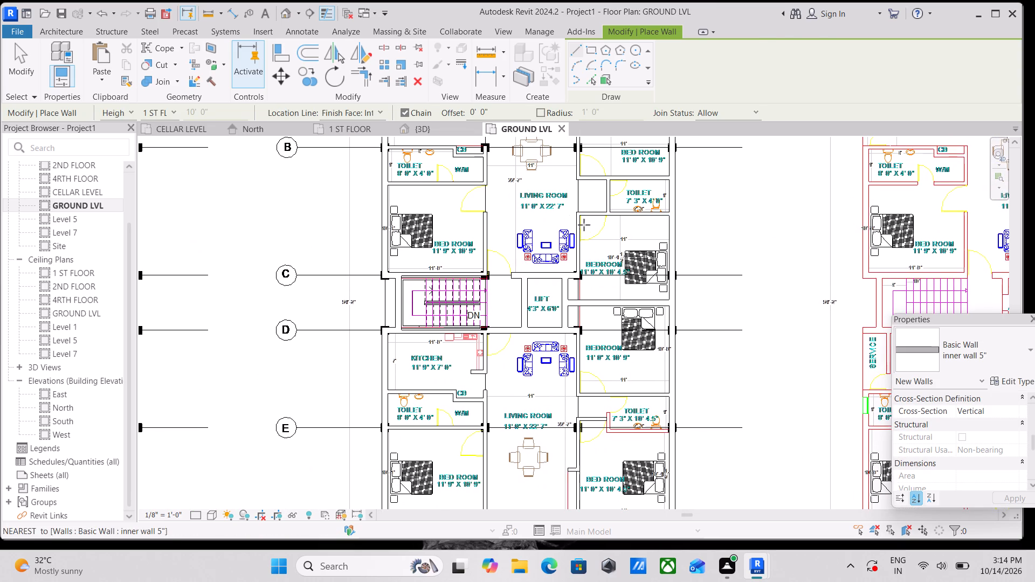
scroll(495, 221, up, 8)
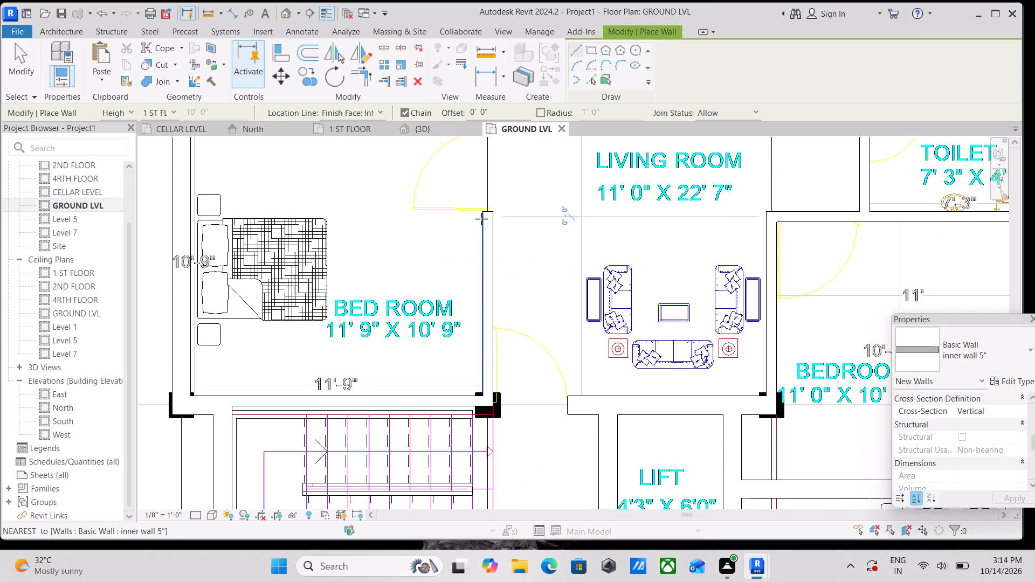
click(485, 214)
scroll(496, 156, down, 1)
middle_drag(498, 171, 479, 262)
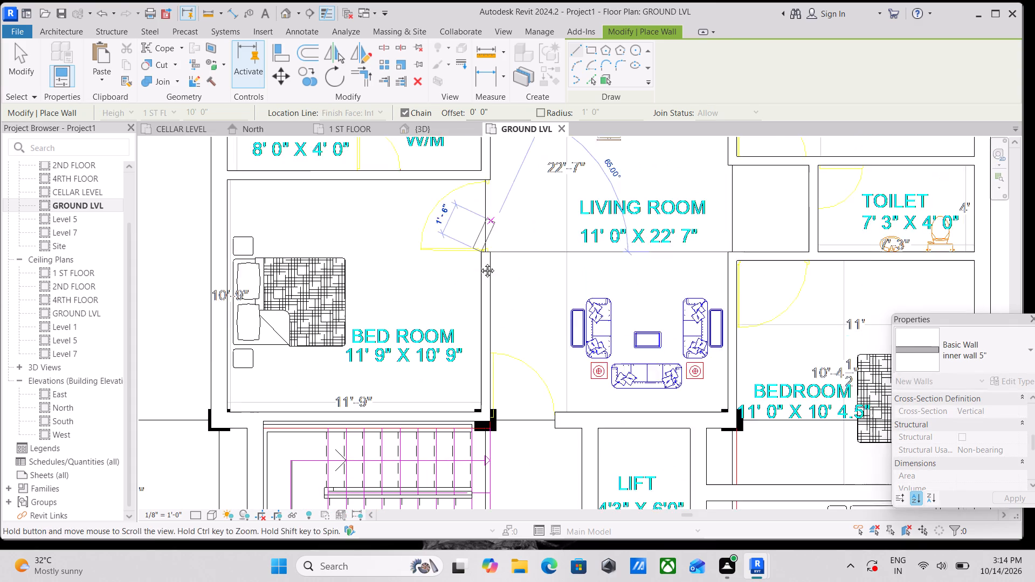
middle_drag(479, 262, 475, 268)
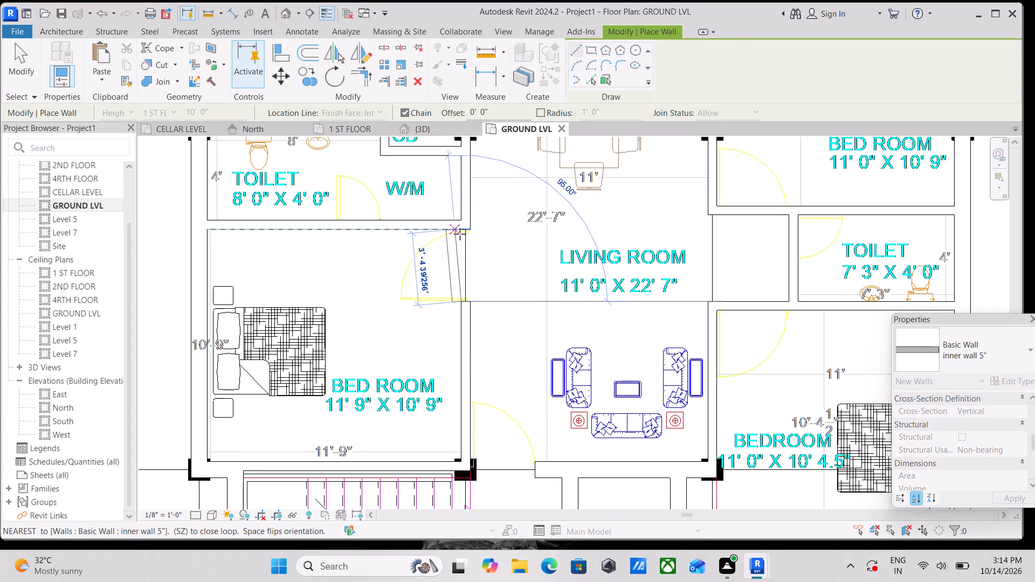
key(space)
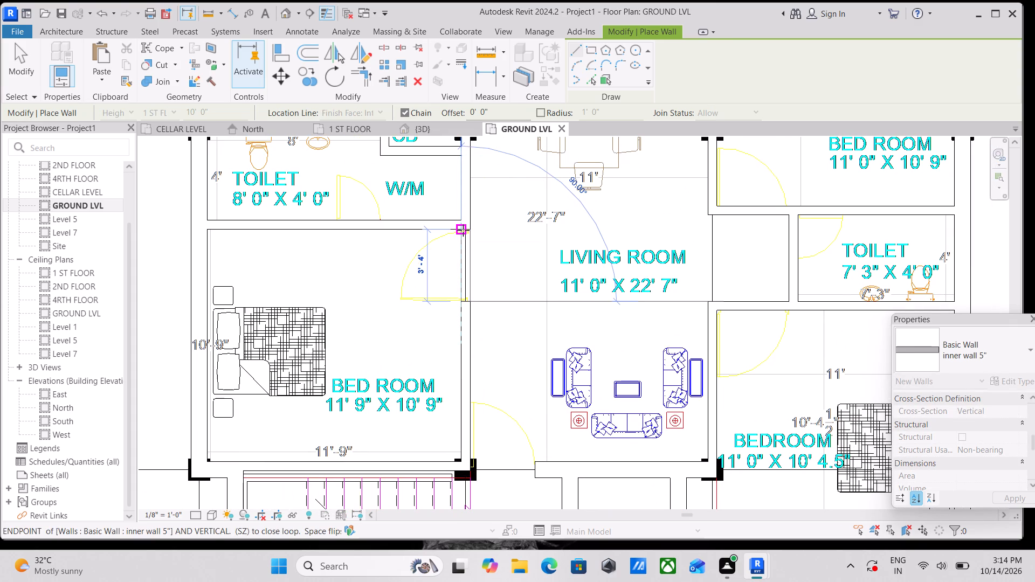
scroll(463, 230, up, 6)
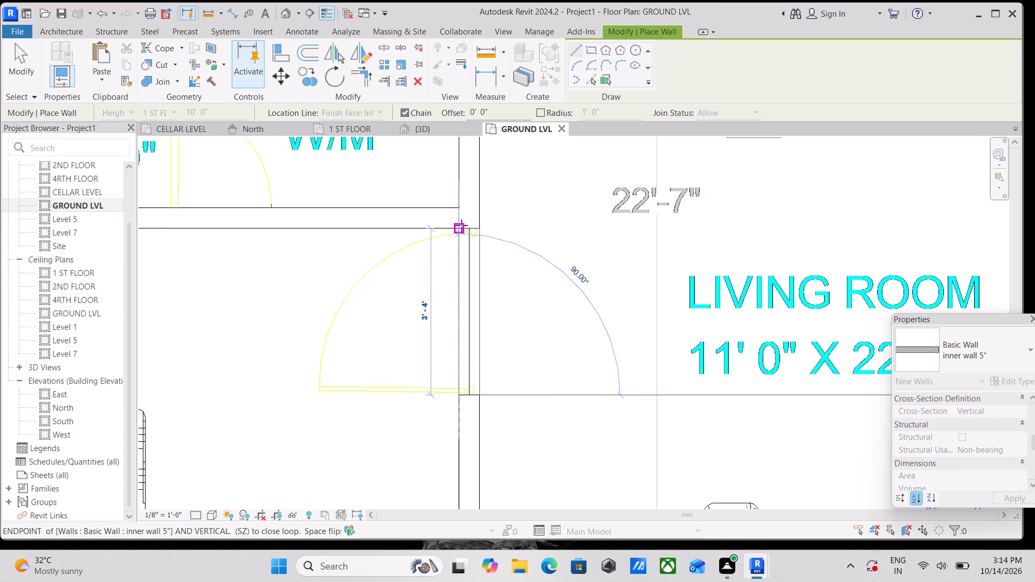
click(461, 226)
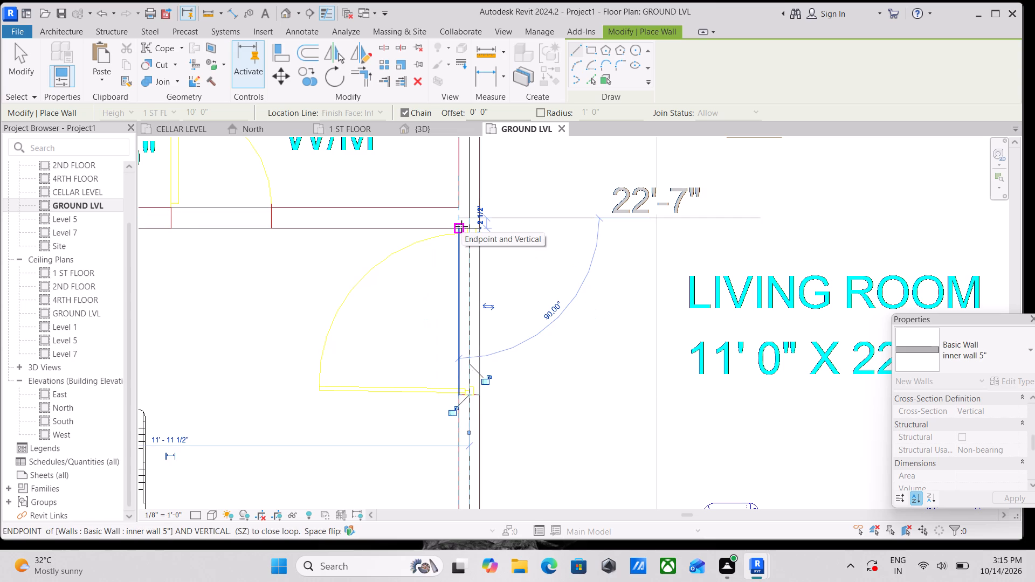
key(Escape)
Draw OUTER WALL 9" across the living room entrance door opening beside the stair, from the lift-side wall end to the bedroom wall at the column.
scroll(507, 269, down, 4)
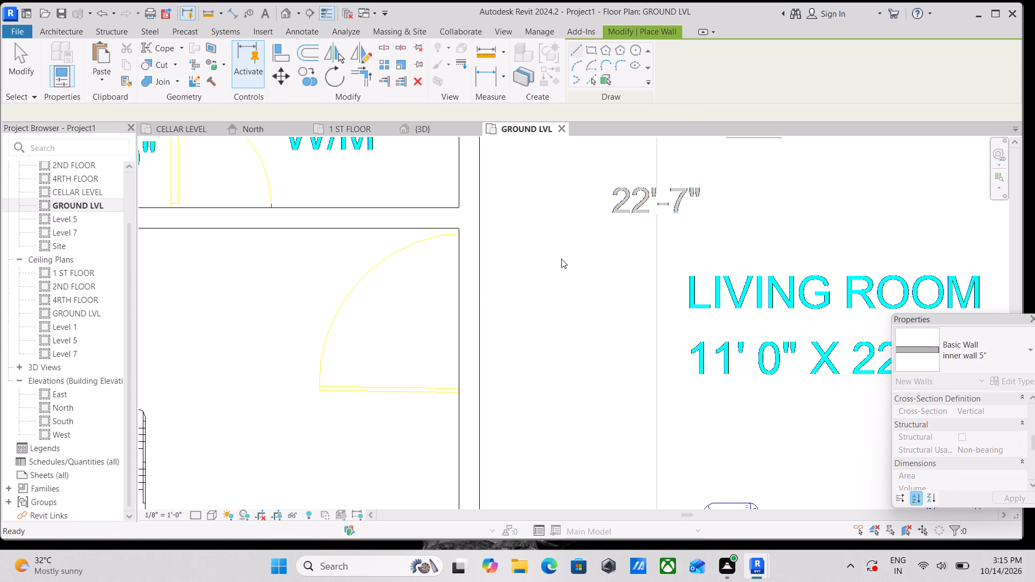
scroll(564, 256, down, 3)
scroll(560, 307, down, 2)
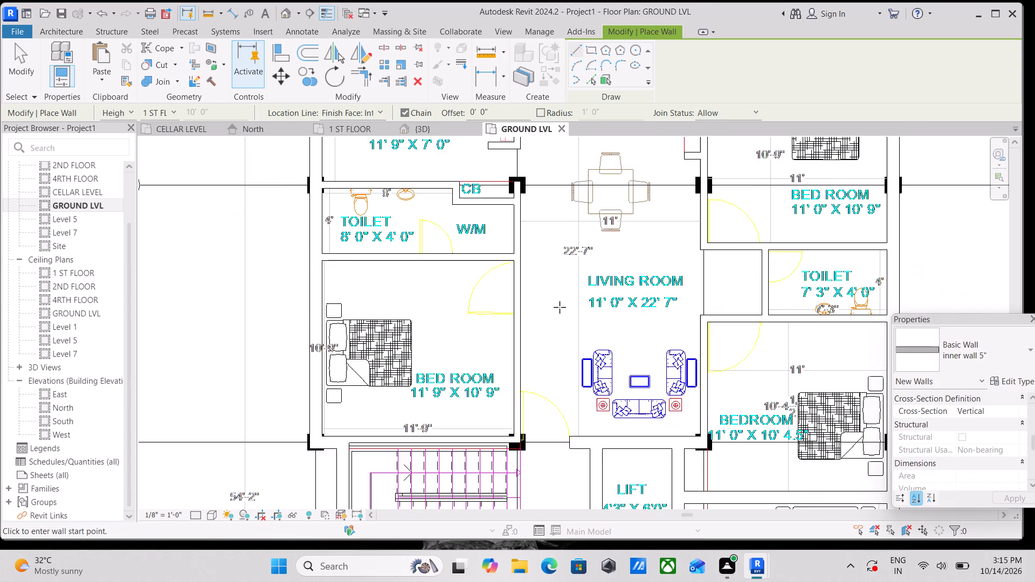
scroll(563, 304, down, 2)
middle_drag(563, 303, 555, 218)
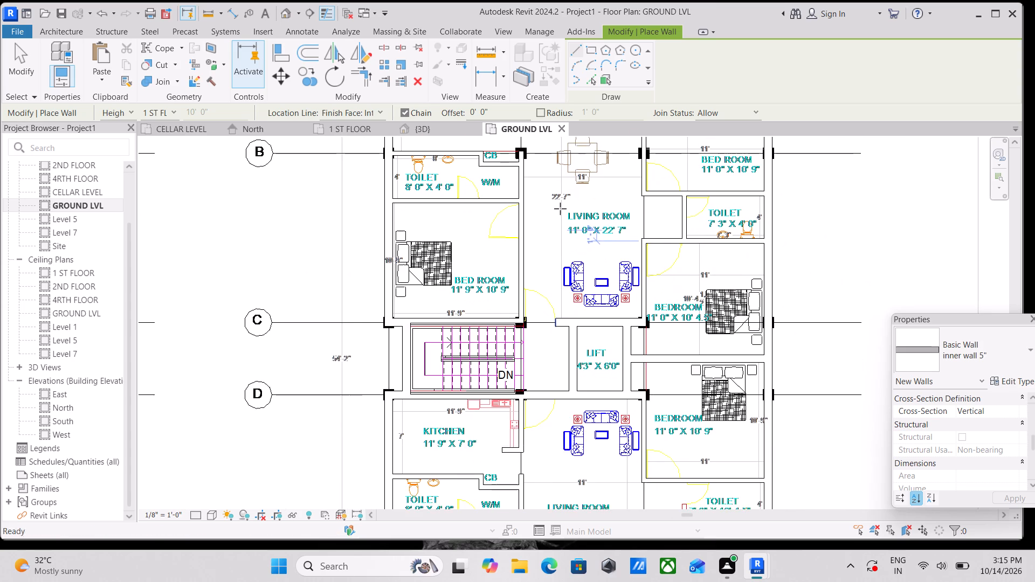
scroll(557, 313, up, 5)
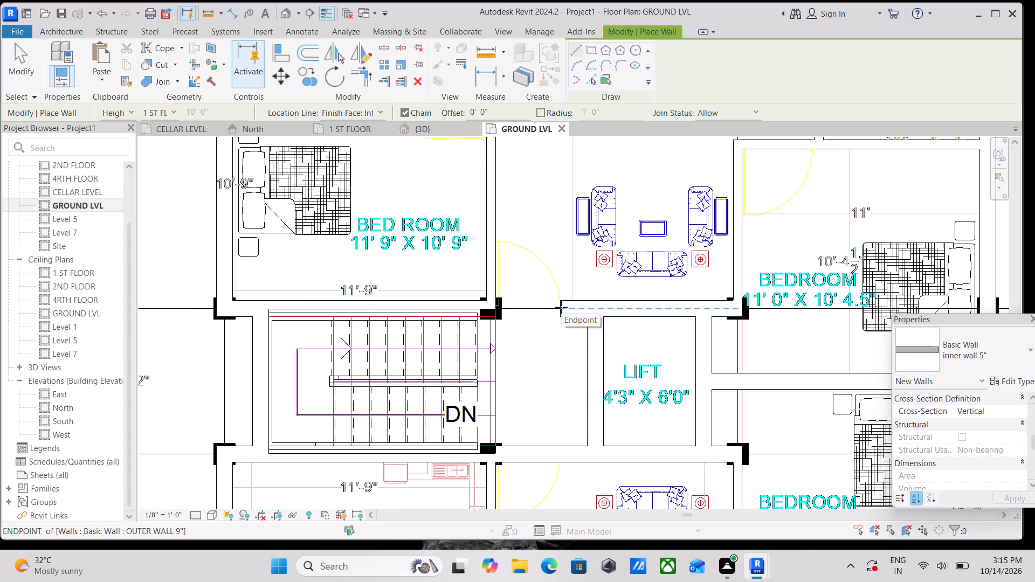
click(565, 300)
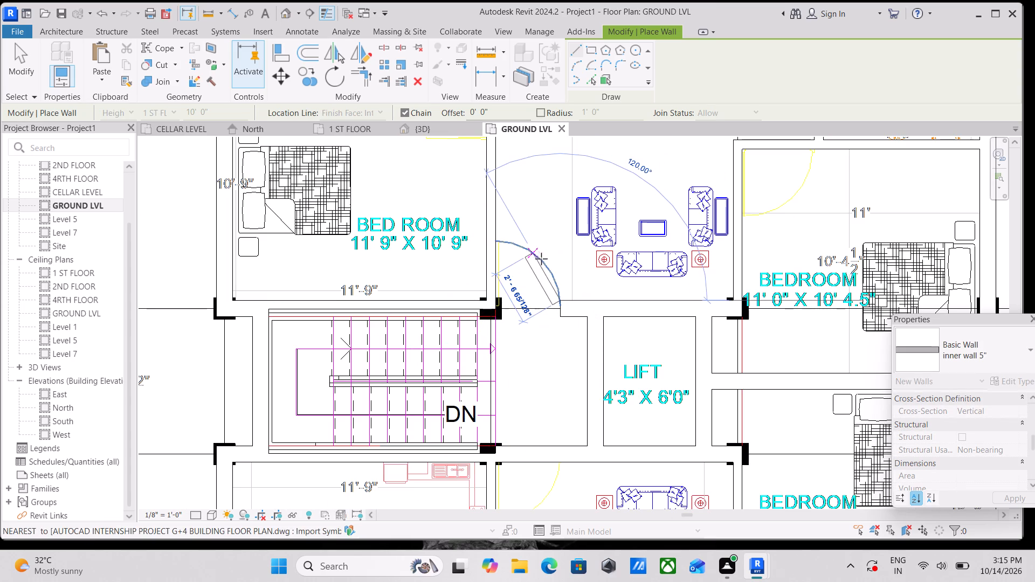
key(Escape)
click(1019, 350)
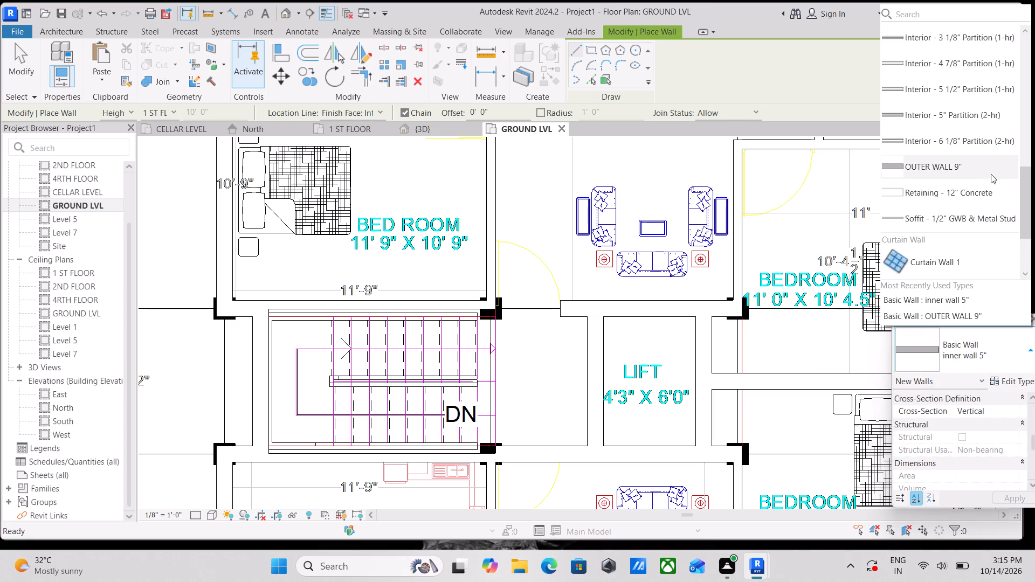
click(991, 171)
click(565, 314)
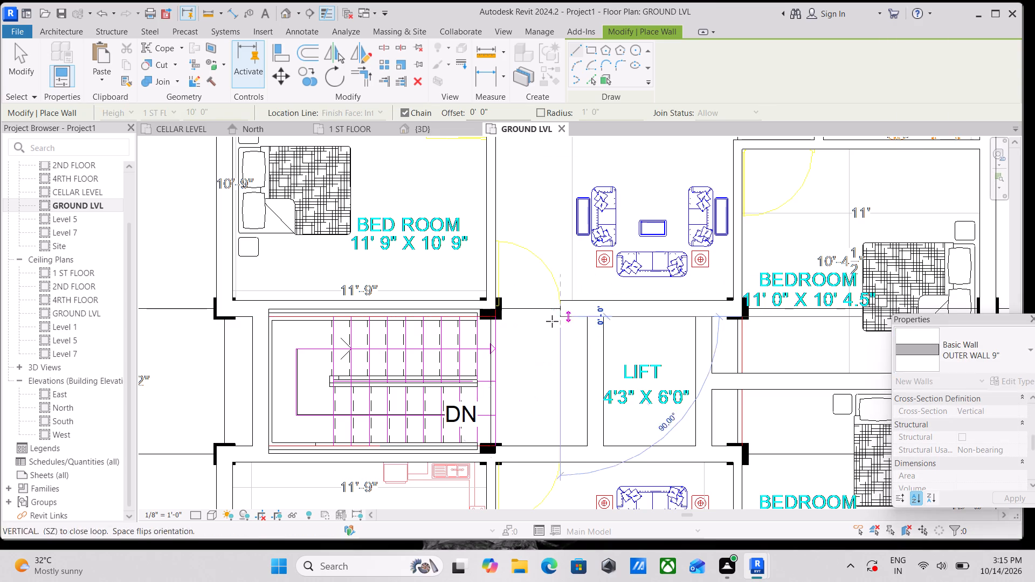
key(Escape)
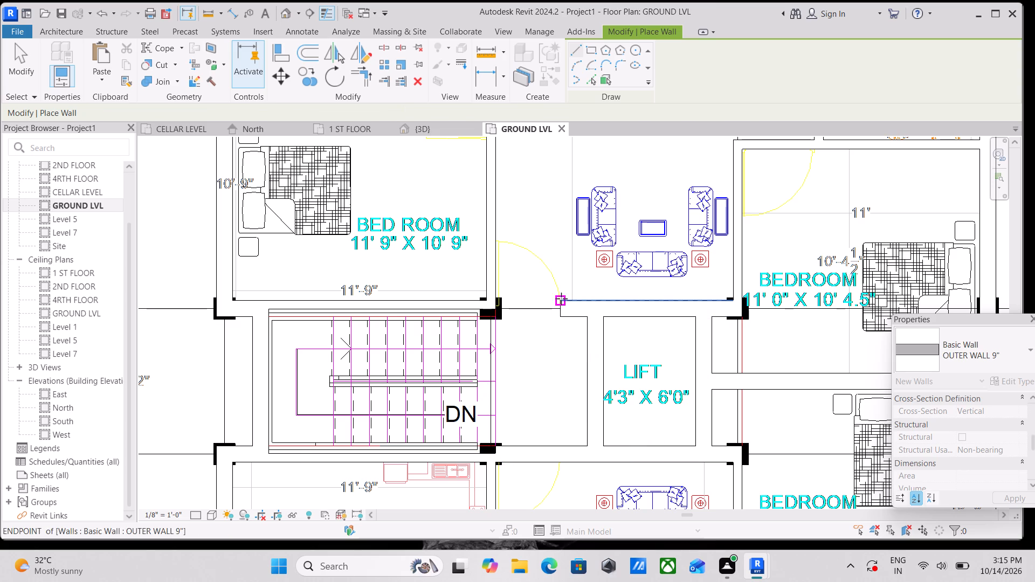
scroll(561, 299, up, 1)
click(560, 300)
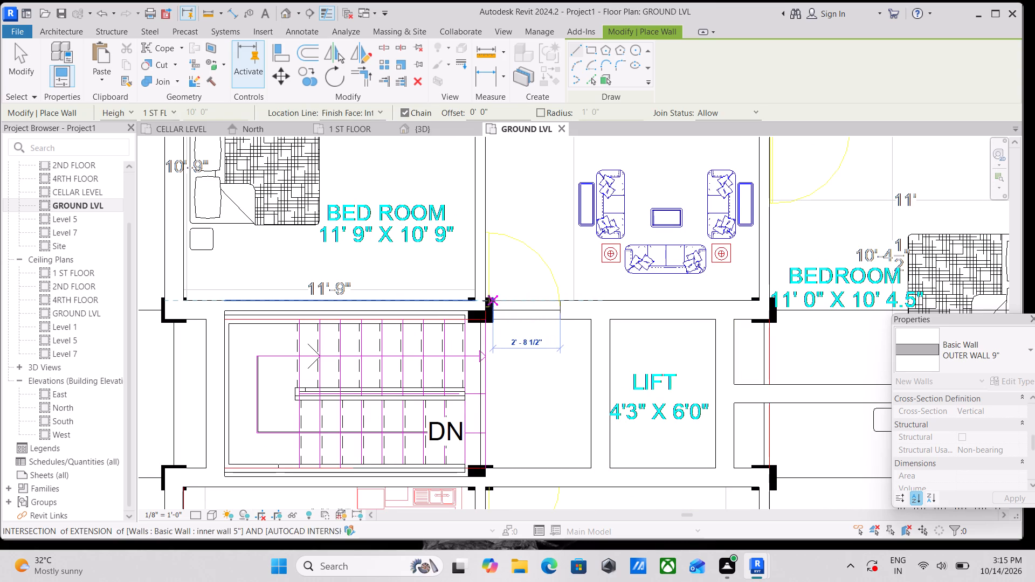
scroll(486, 301, up, 4)
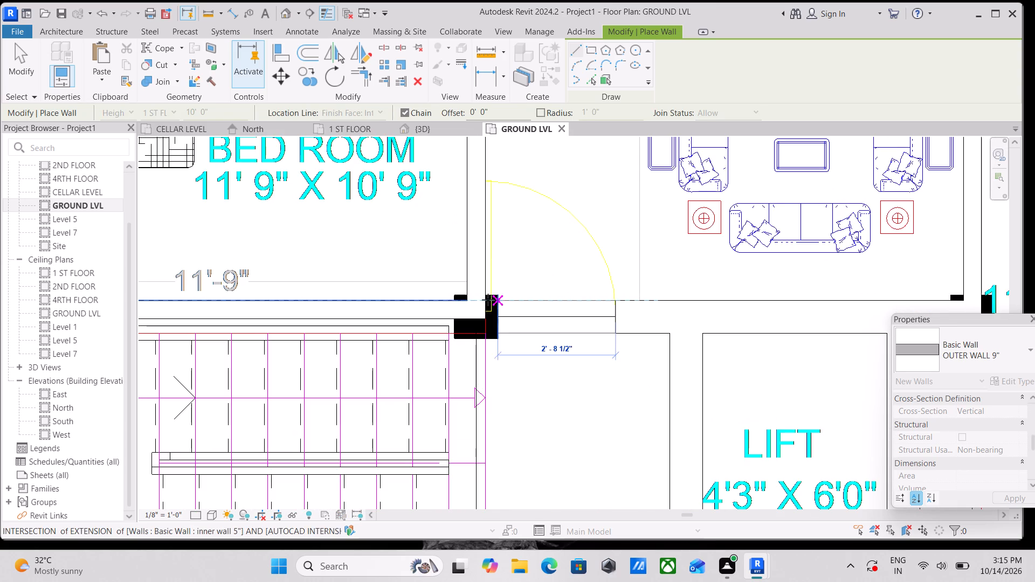
click(484, 300)
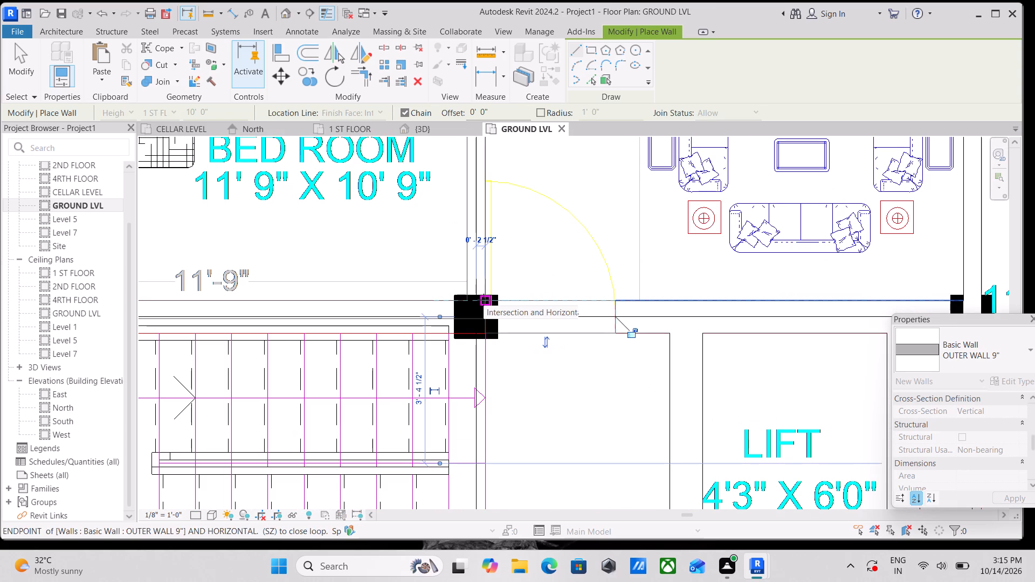
key(Escape)
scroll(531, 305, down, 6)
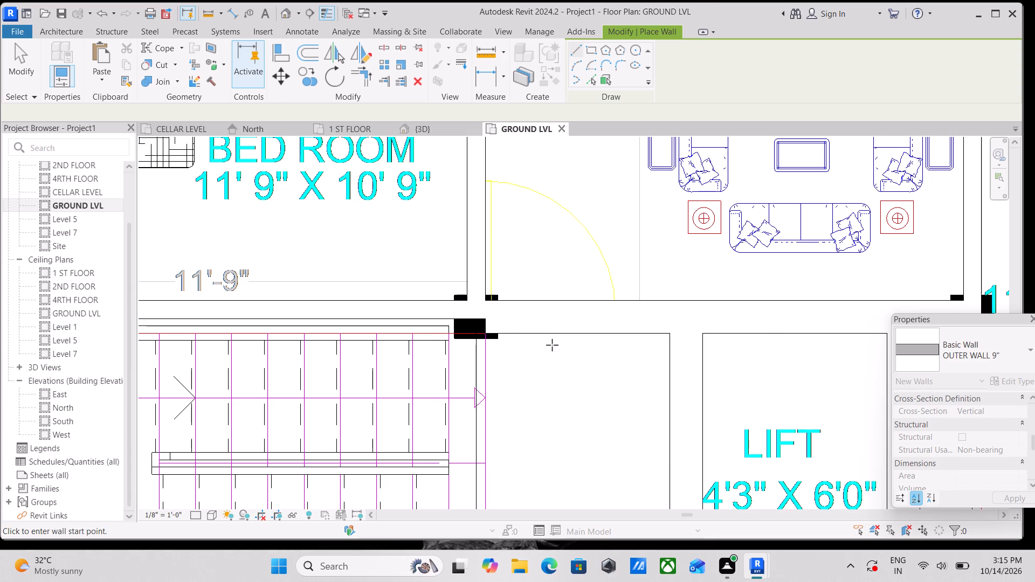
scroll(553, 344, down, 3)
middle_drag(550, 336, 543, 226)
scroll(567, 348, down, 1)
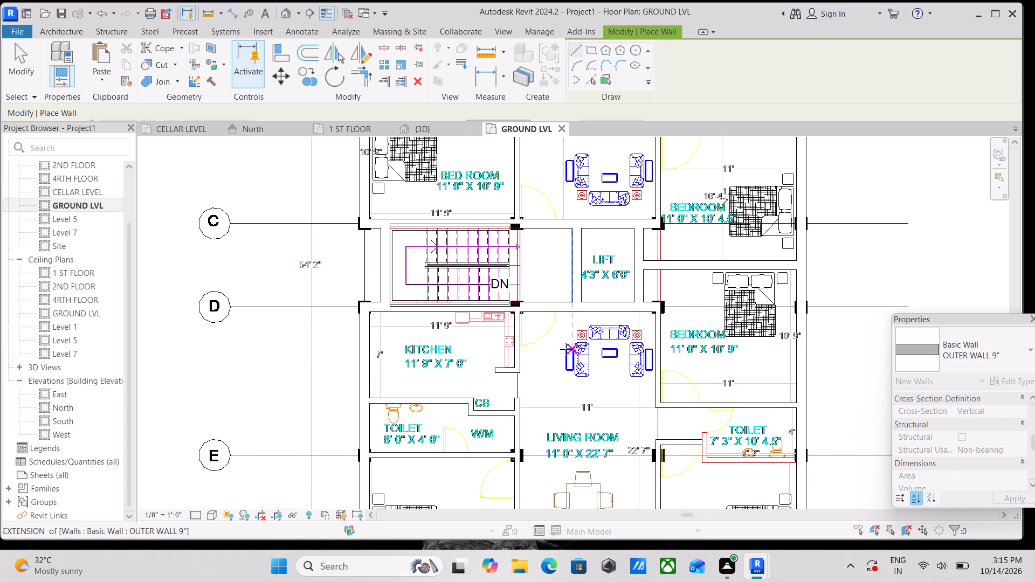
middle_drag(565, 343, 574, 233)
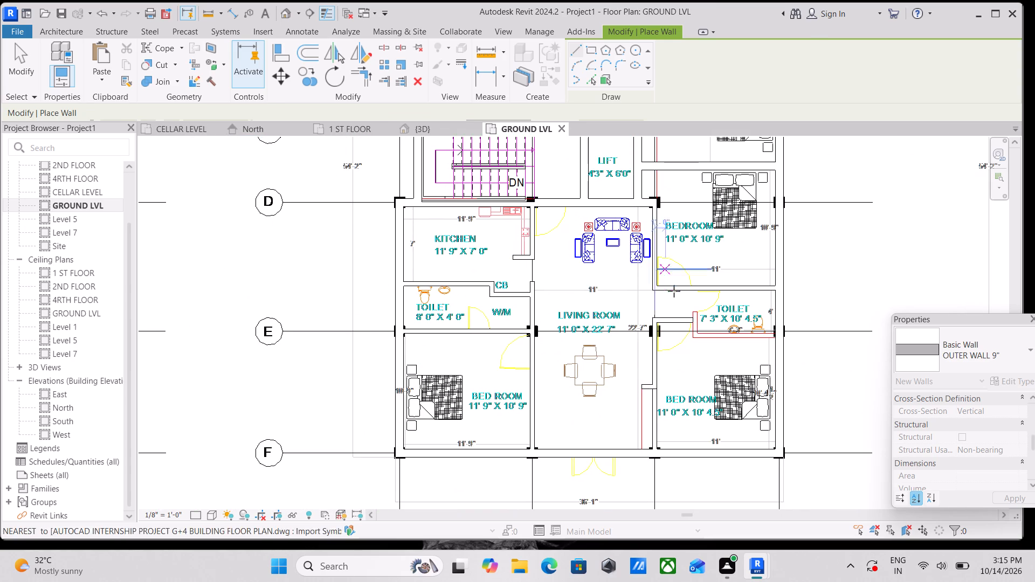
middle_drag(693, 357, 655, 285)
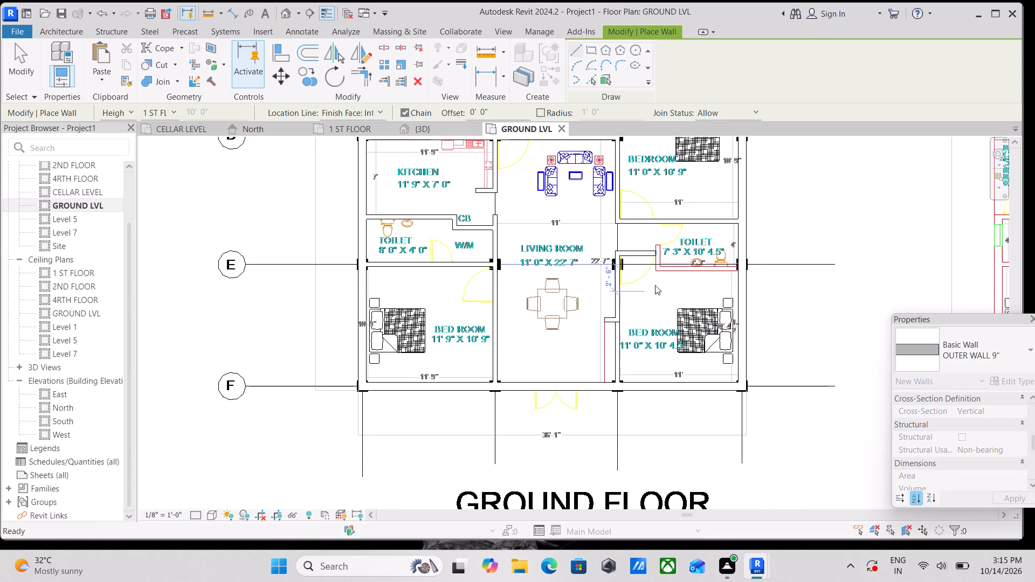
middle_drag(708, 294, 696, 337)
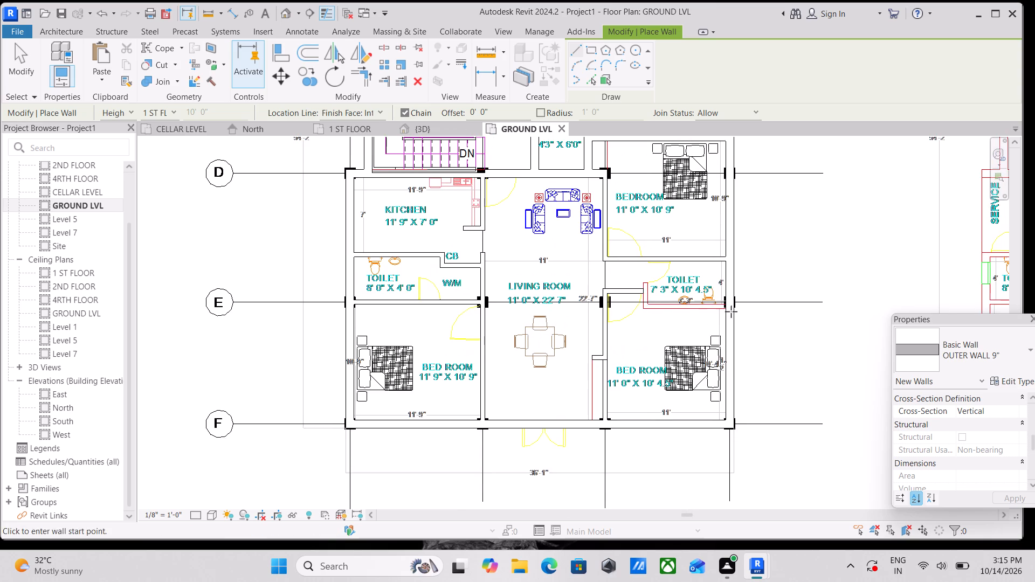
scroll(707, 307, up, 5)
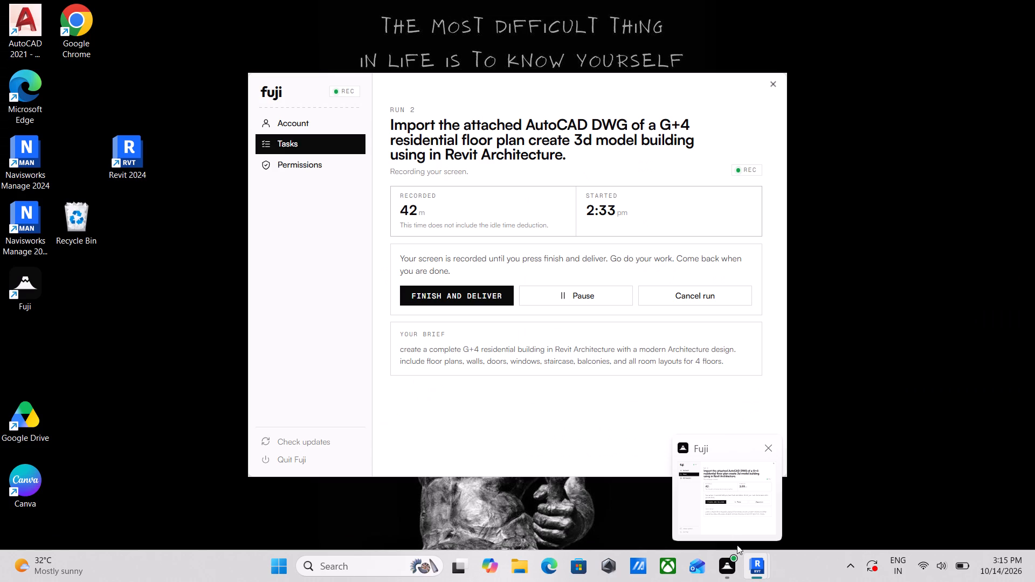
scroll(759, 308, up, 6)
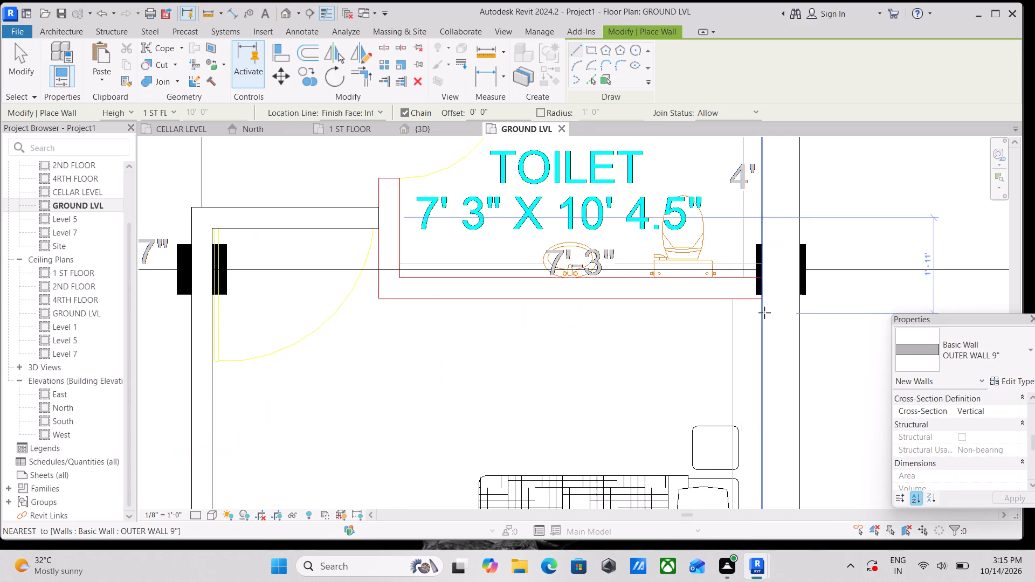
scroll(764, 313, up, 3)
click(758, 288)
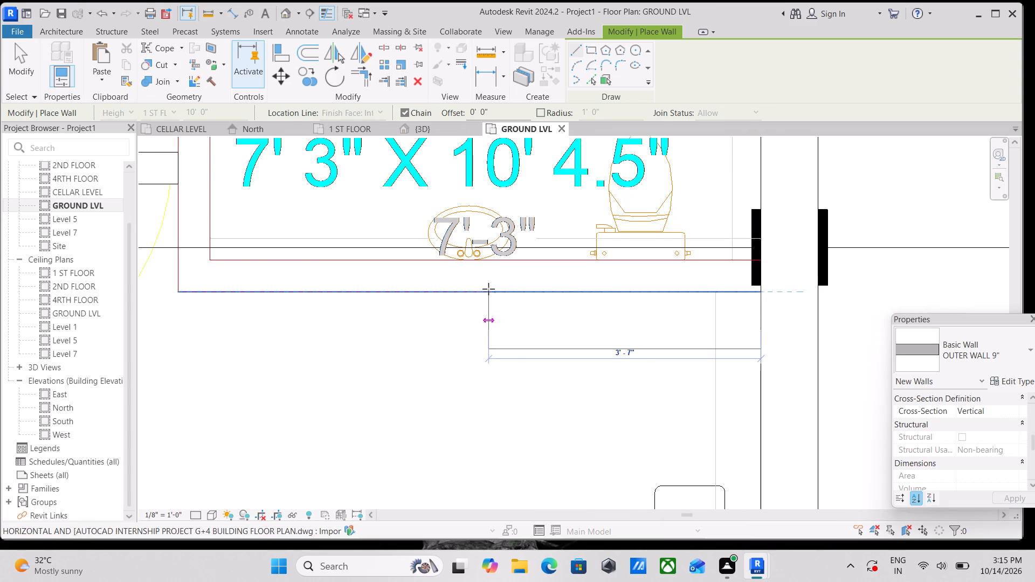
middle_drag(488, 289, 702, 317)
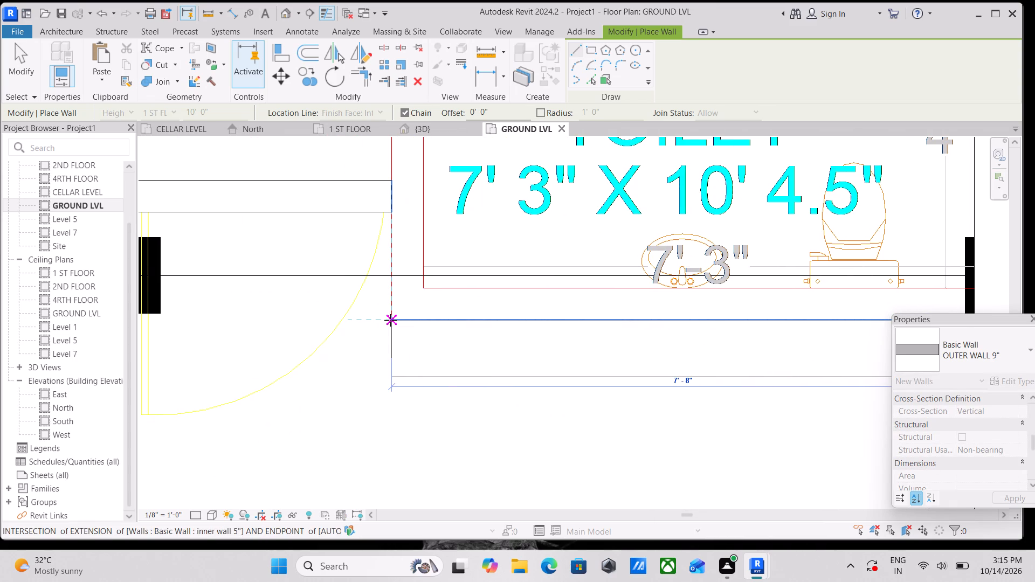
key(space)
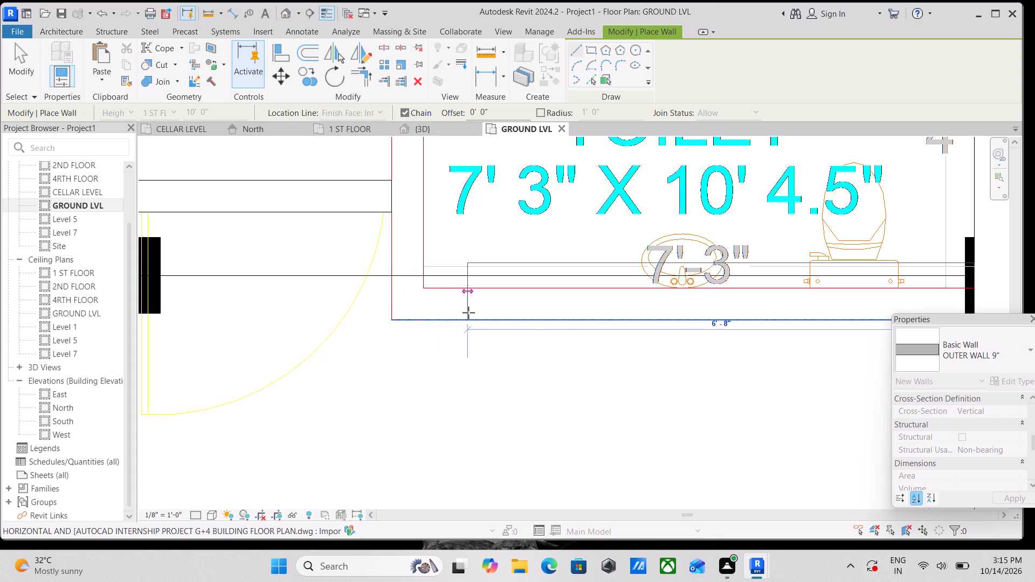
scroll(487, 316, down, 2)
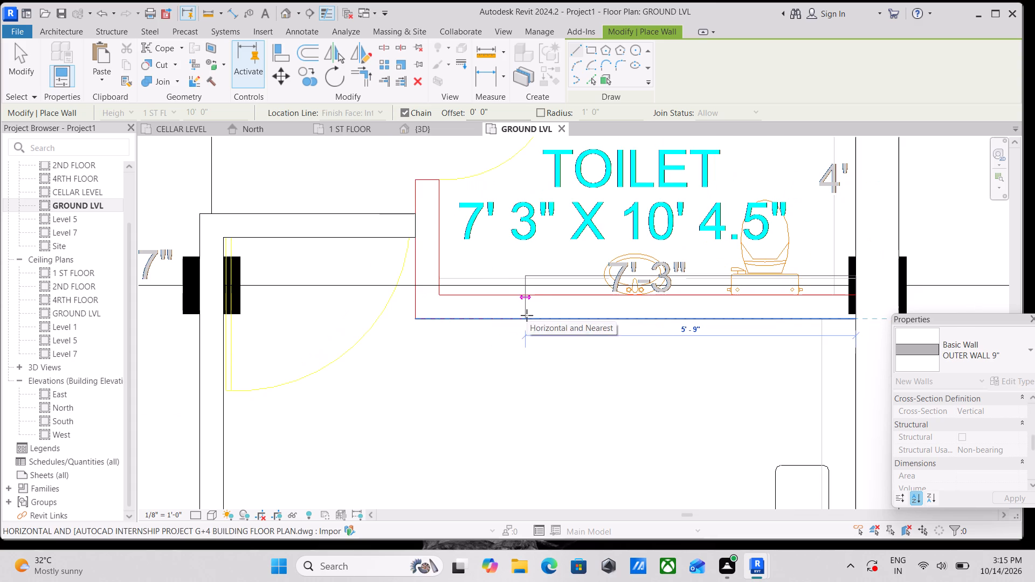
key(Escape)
Draw inner wall 5" about 7'-3" long between the grid E toilet (7'3" x 10'4.5") and the 11'0" x 10'4.5" bedroom, from the outer wall to the toilet corner.
click(1019, 356)
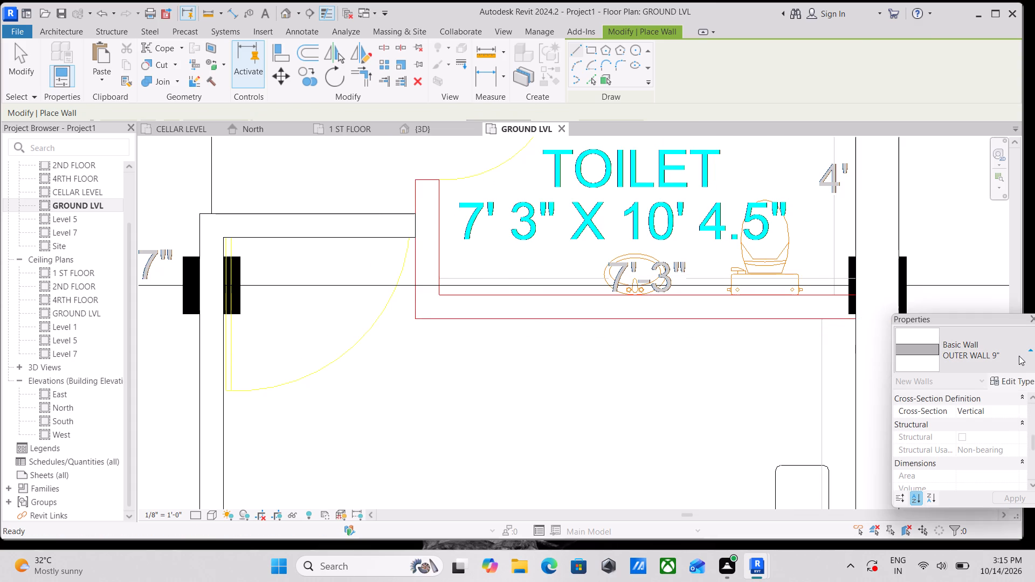
scroll(946, 102, up, 1)
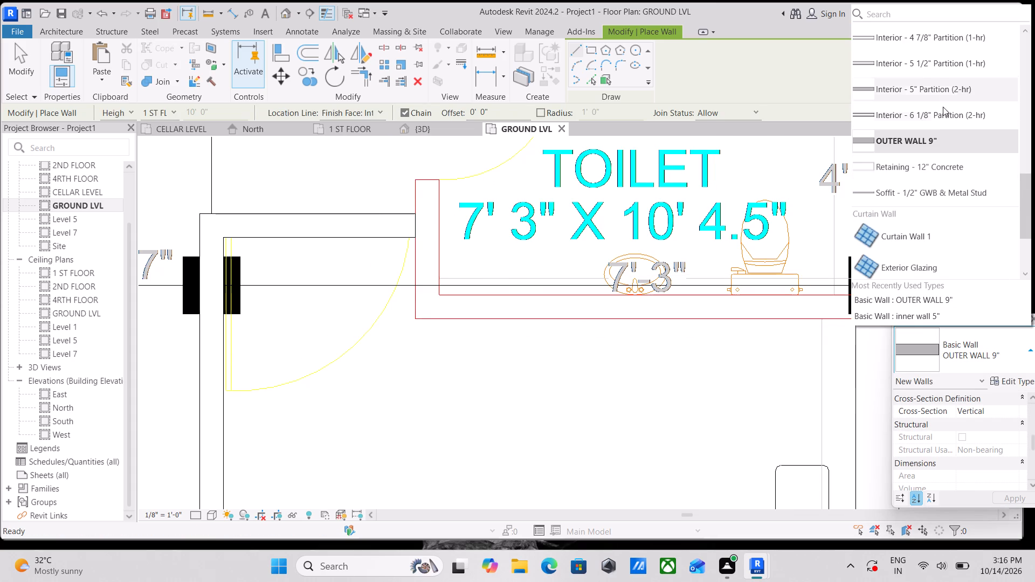
scroll(934, 117, up, 4)
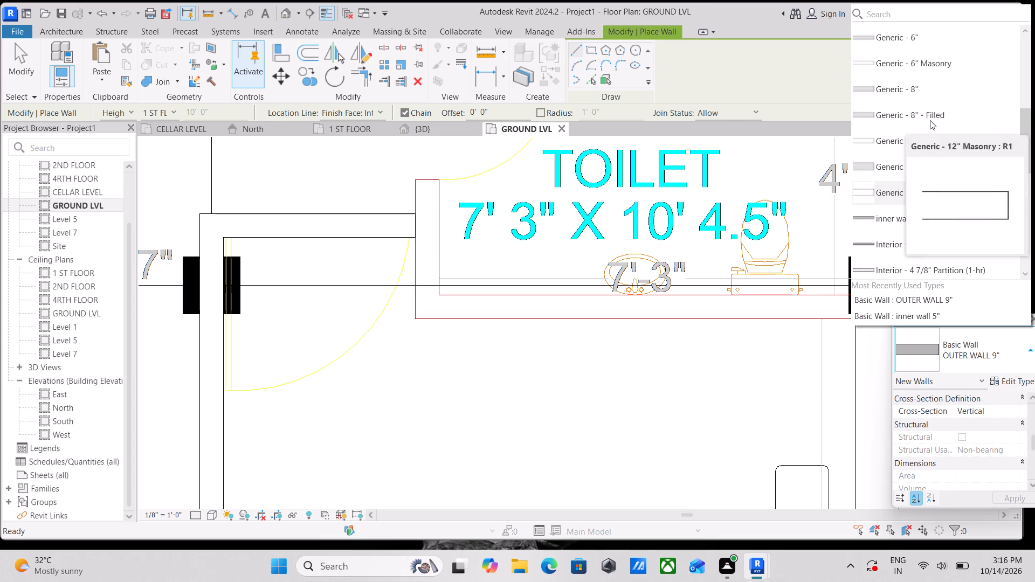
scroll(914, 203, down, 3)
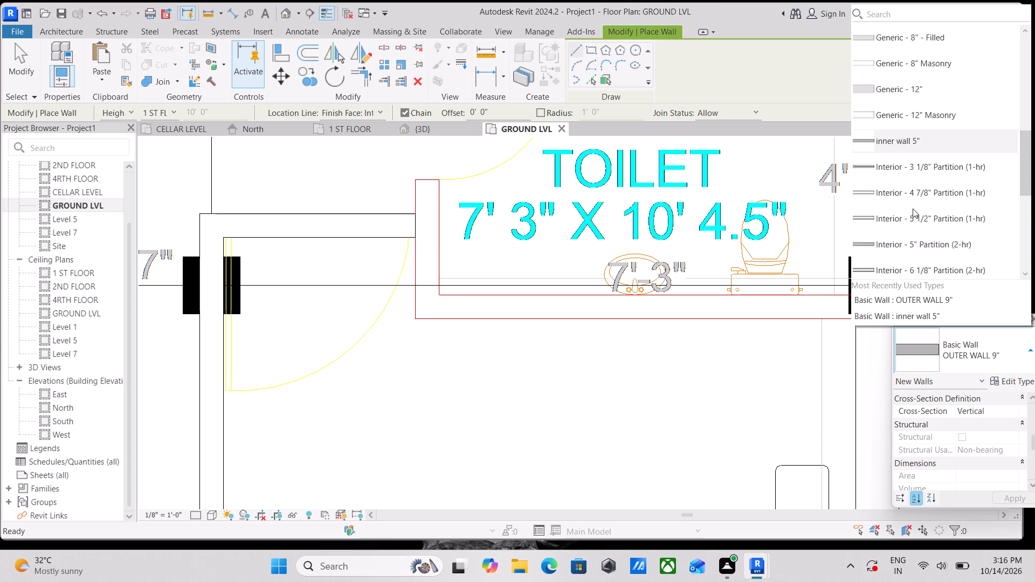
scroll(913, 209, down, 4)
scroll(913, 209, up, 9)
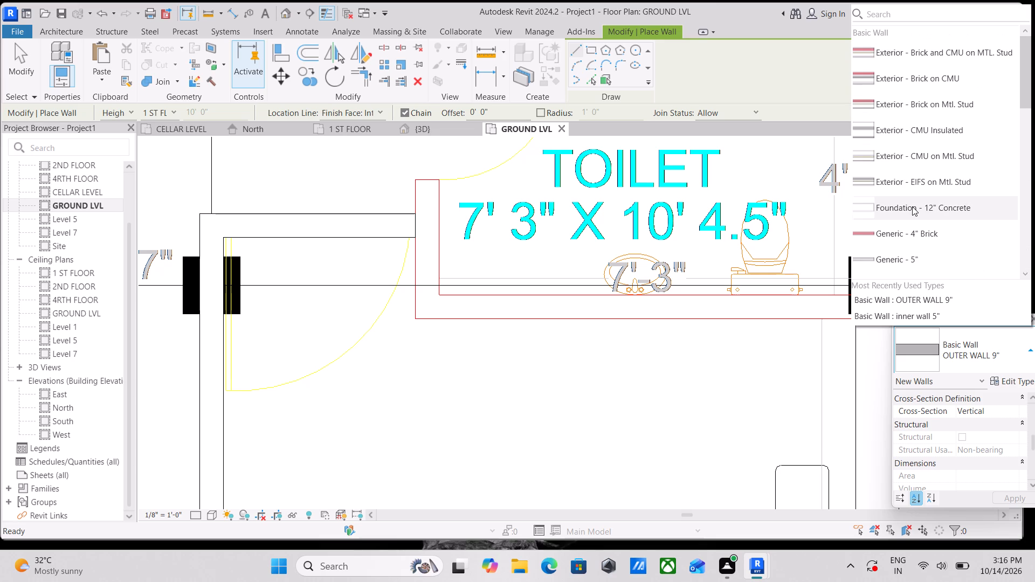
scroll(912, 206, up, 1)
scroll(912, 206, down, 1)
scroll(905, 209, up, 5)
scroll(905, 209, down, 5)
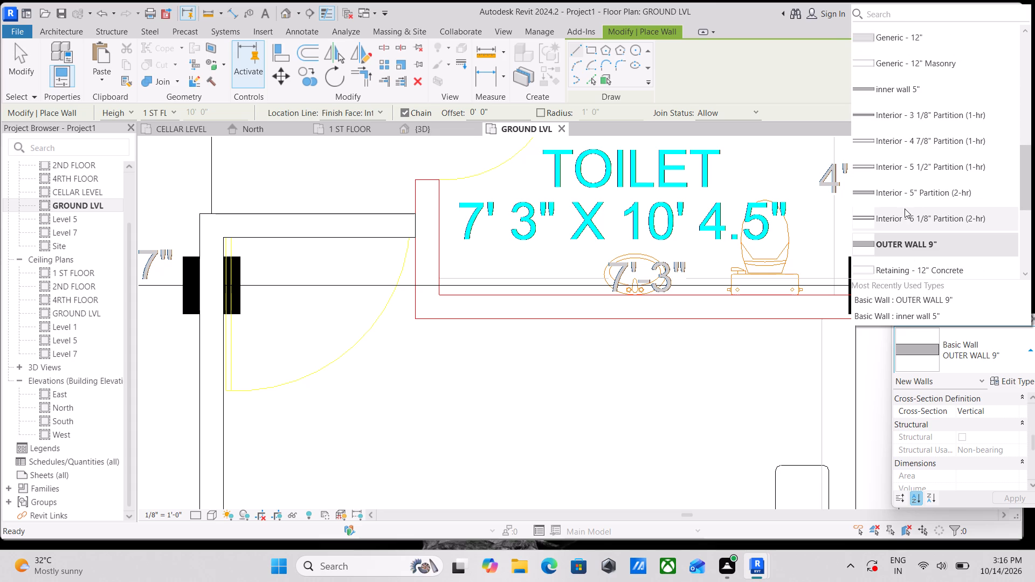
scroll(920, 190, down, 2)
scroll(920, 191, up, 1)
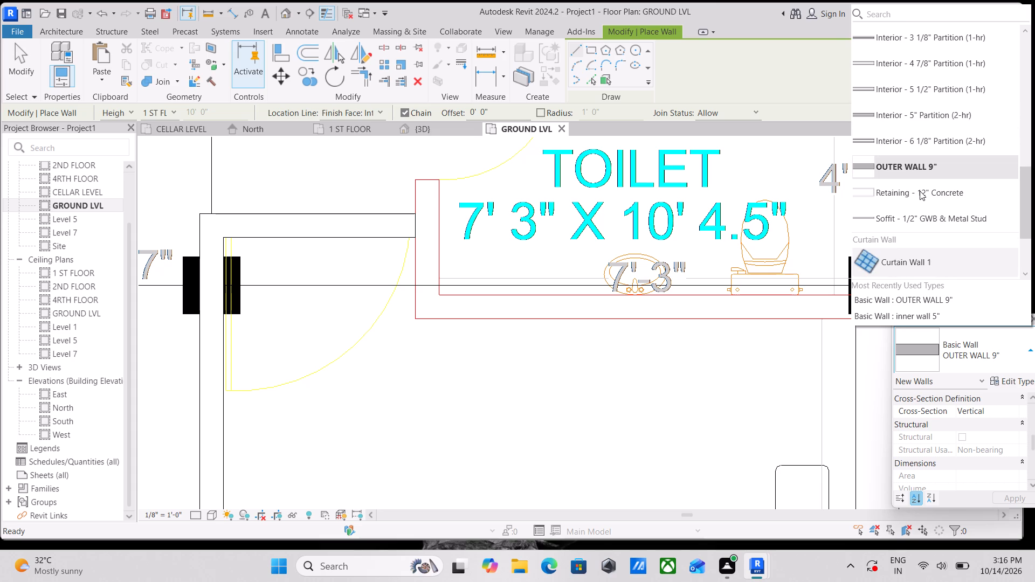
scroll(895, 228, up, 3)
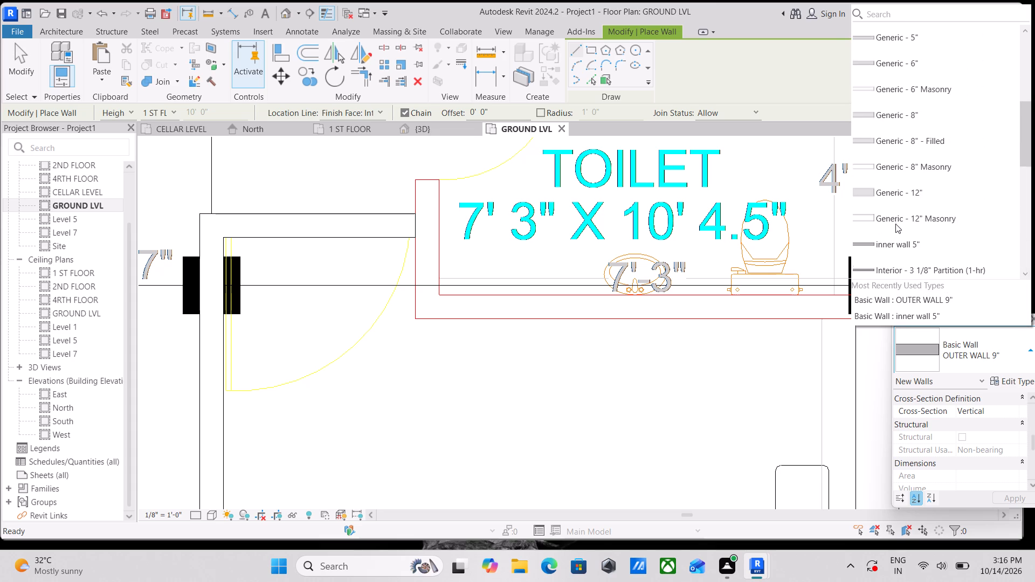
scroll(895, 220, up, 7)
scroll(895, 220, down, 3)
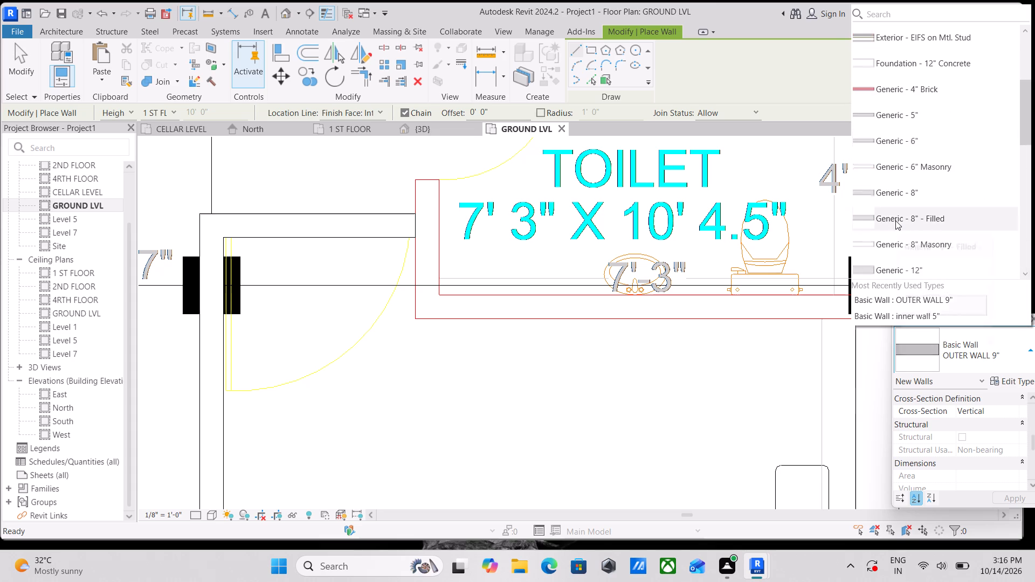
click(871, 239)
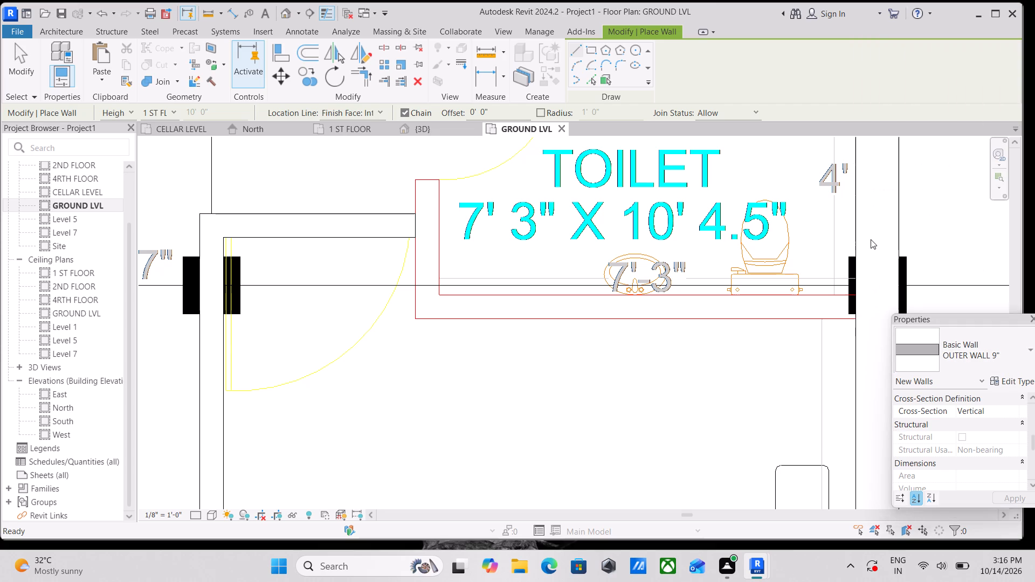
click(858, 295)
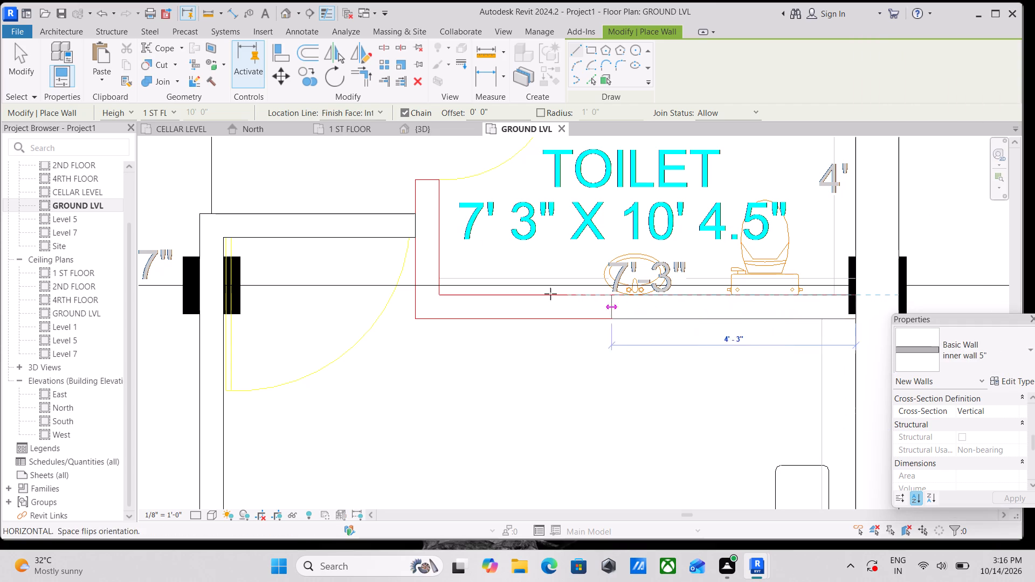
click(438, 295)
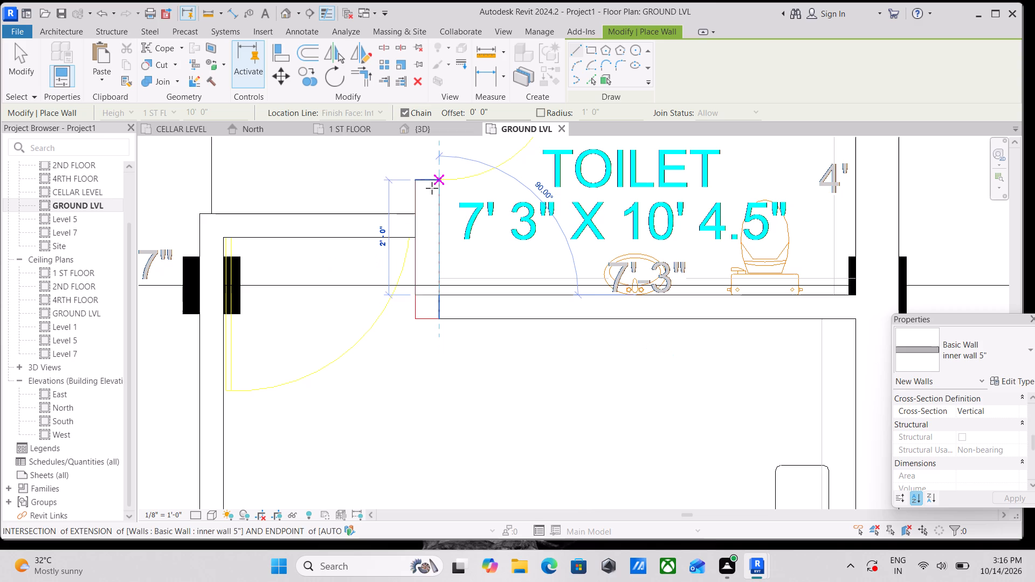
Continue inner wall 5" 4'-0" from the toilet corner along its door side, across the door opening, to the opposite toilet wall.
scroll(434, 204, down, 2)
middle_drag(434, 204, 437, 306)
scroll(436, 230, down, 2)
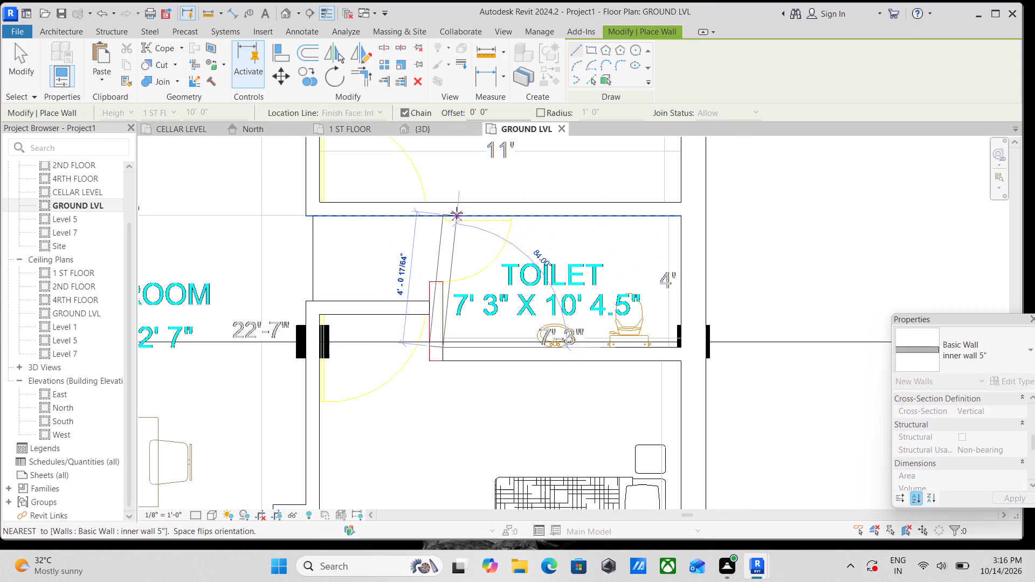
scroll(440, 218, up, 3)
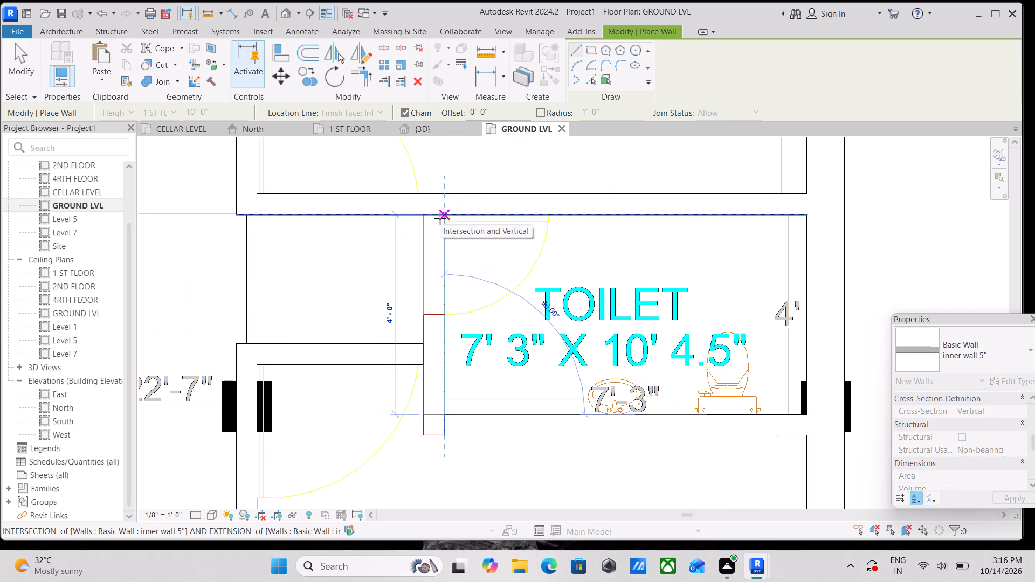
click(440, 218)
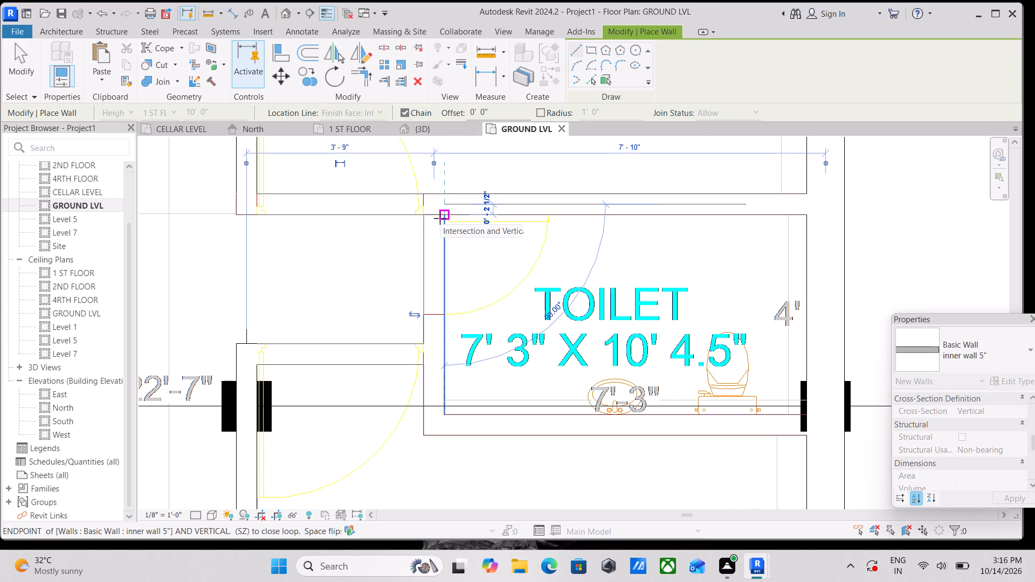
key(Escape)
scroll(425, 308, down, 2)
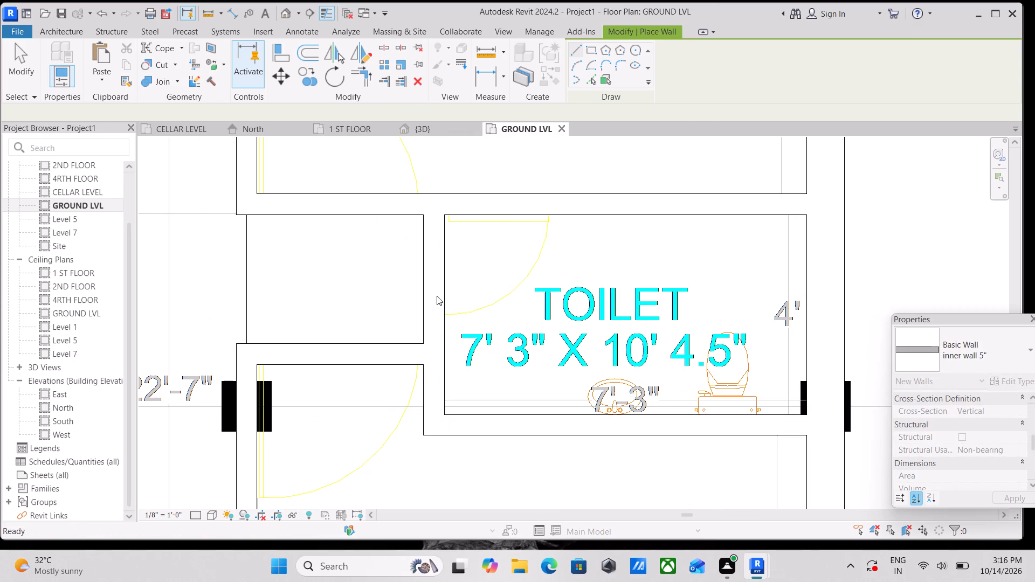
scroll(440, 292, down, 2)
scroll(367, 288, down, 2)
middle_drag(368, 288, 494, 256)
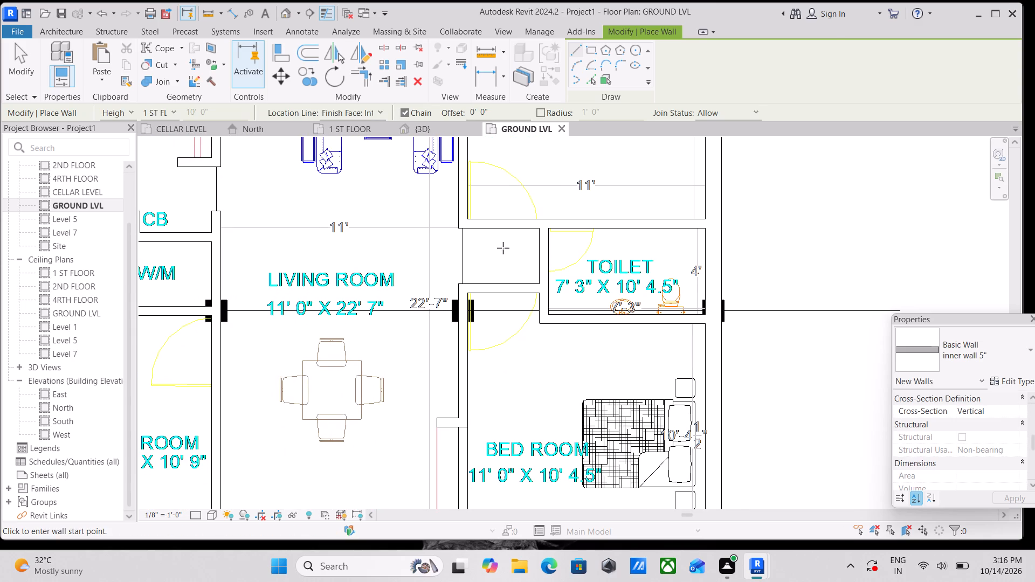
Examine the walls across the ground floor plan against the underlying CAD drawing, from the bedrooms to the stair, lift and kitchens.
scroll(503, 248, down, 3)
middle_drag(503, 248, 480, 185)
middle_drag(490, 280, 491, 280)
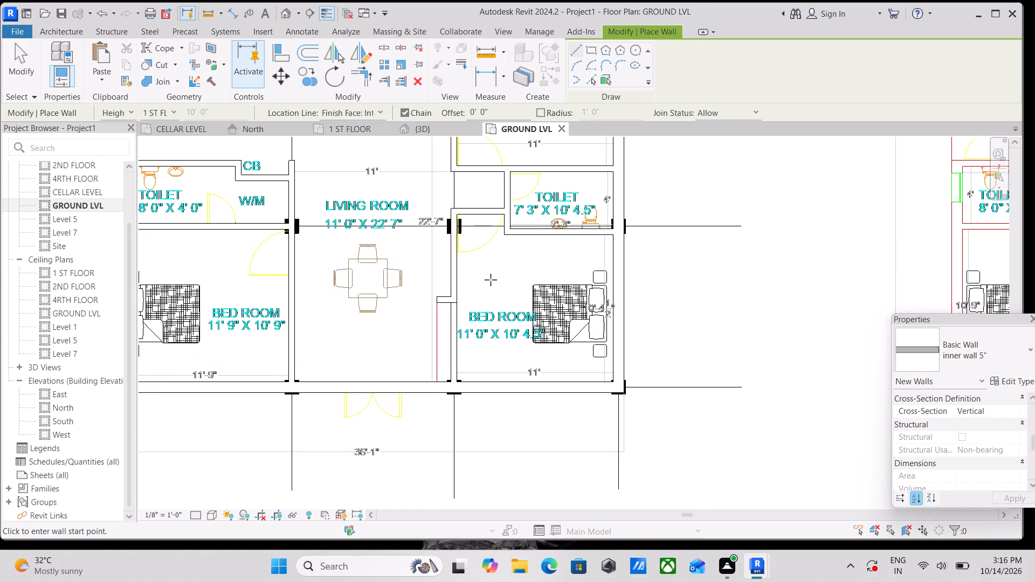
middle_drag(491, 280, 538, 213)
scroll(544, 201, down, 1)
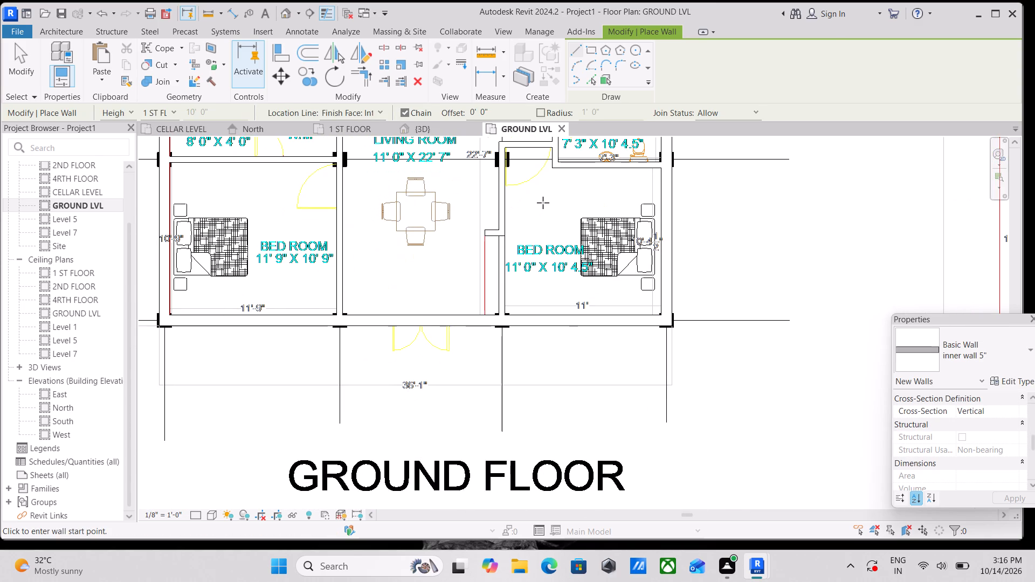
middle_drag(543, 203, 504, 283)
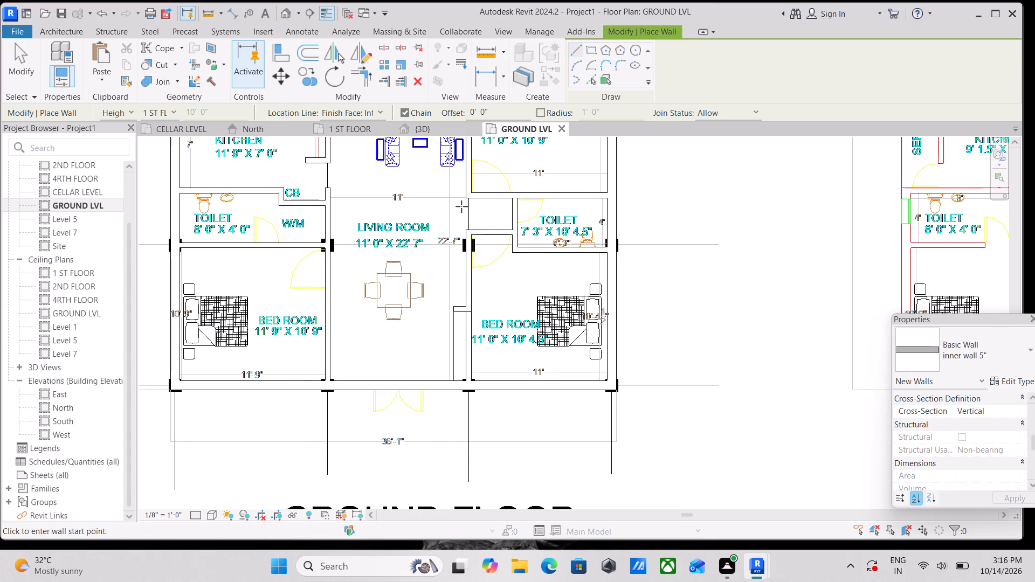
middle_drag(447, 207, 383, 365)
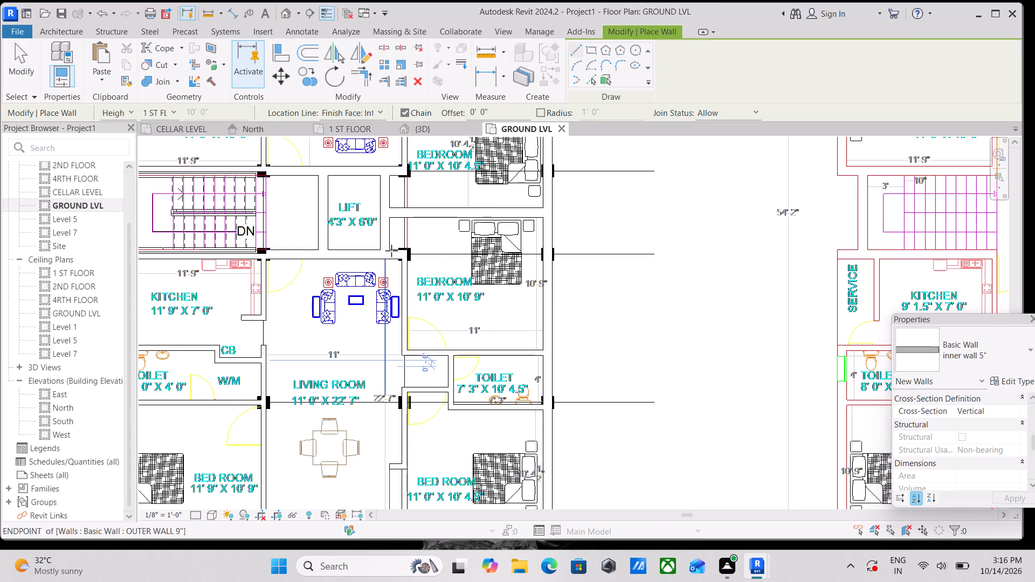
middle_drag(303, 214, 302, 237)
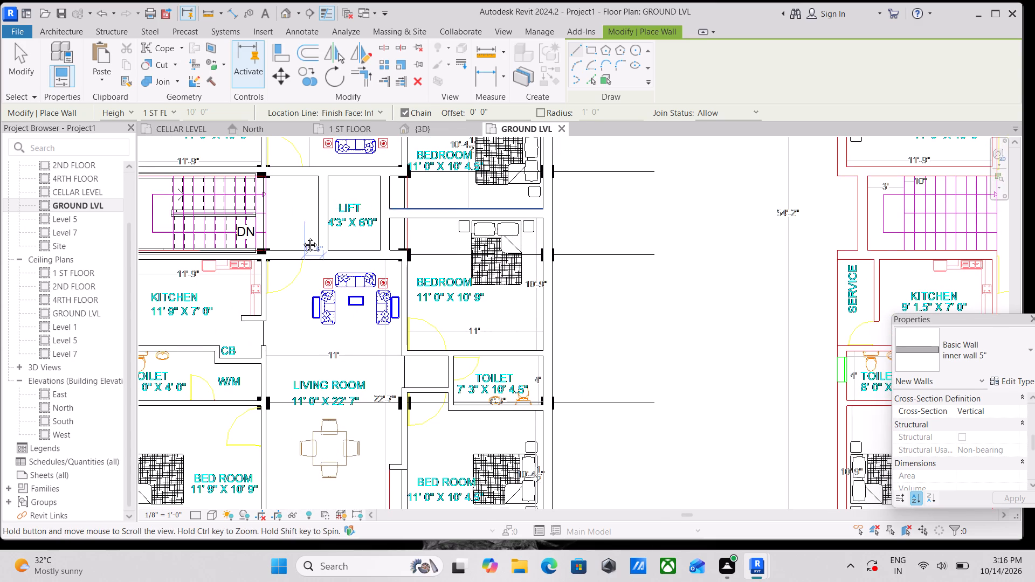
middle_drag(302, 237, 274, 289)
middle_drag(274, 199, 278, 328)
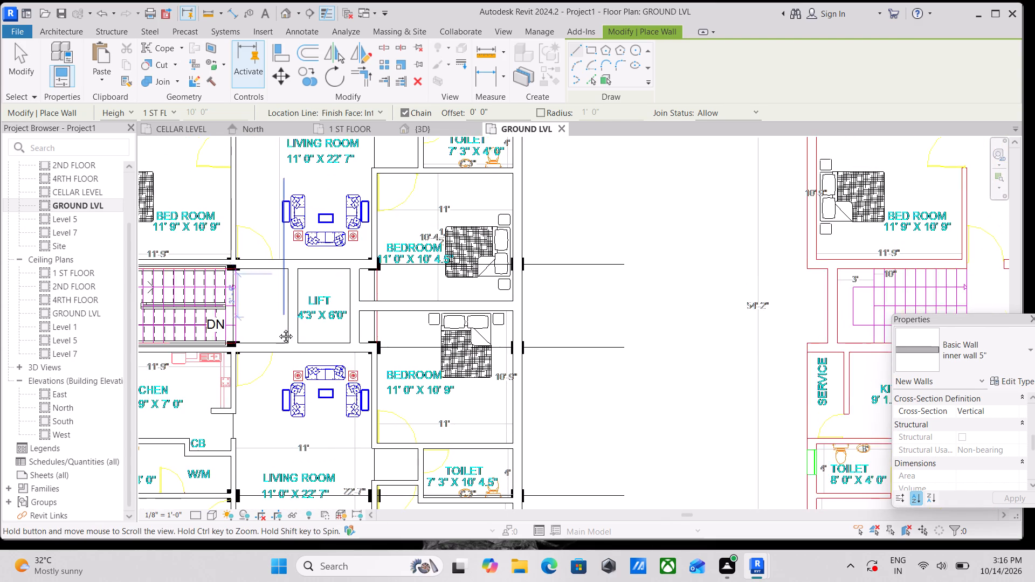
middle_drag(278, 328, 277, 343)
scroll(312, 271, down, 1)
middle_drag(312, 271, 317, 273)
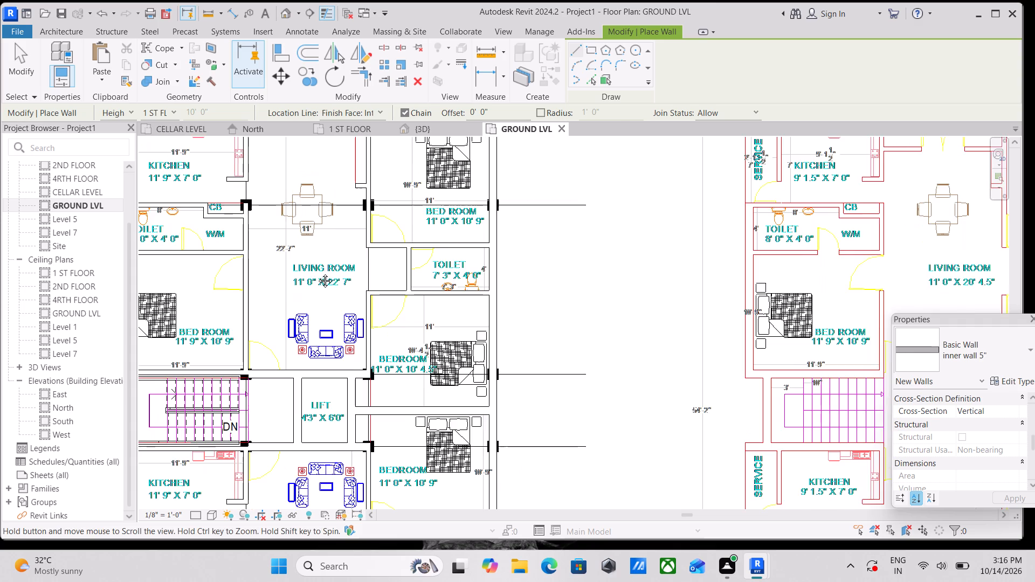
middle_drag(317, 273, 350, 320)
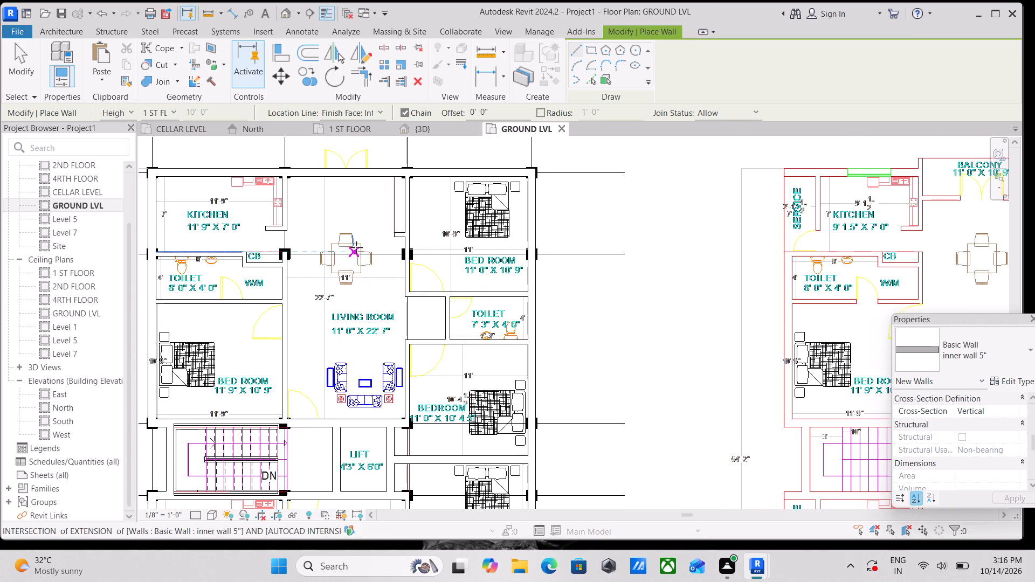
scroll(381, 318, down, 1)
middle_drag(381, 318, 439, 208)
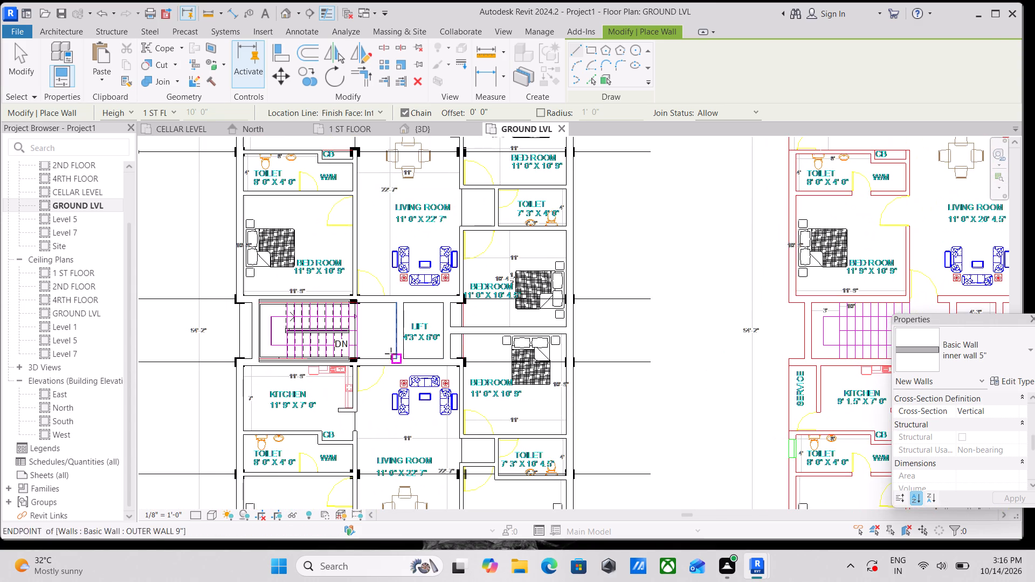
middle_drag(391, 354, 438, 241)
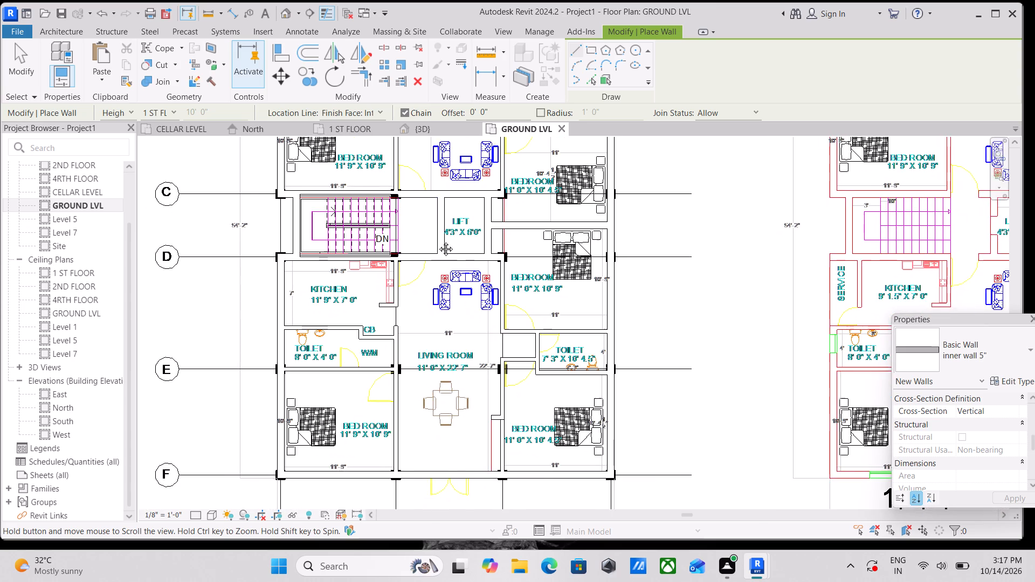
middle_drag(438, 241, 448, 230)
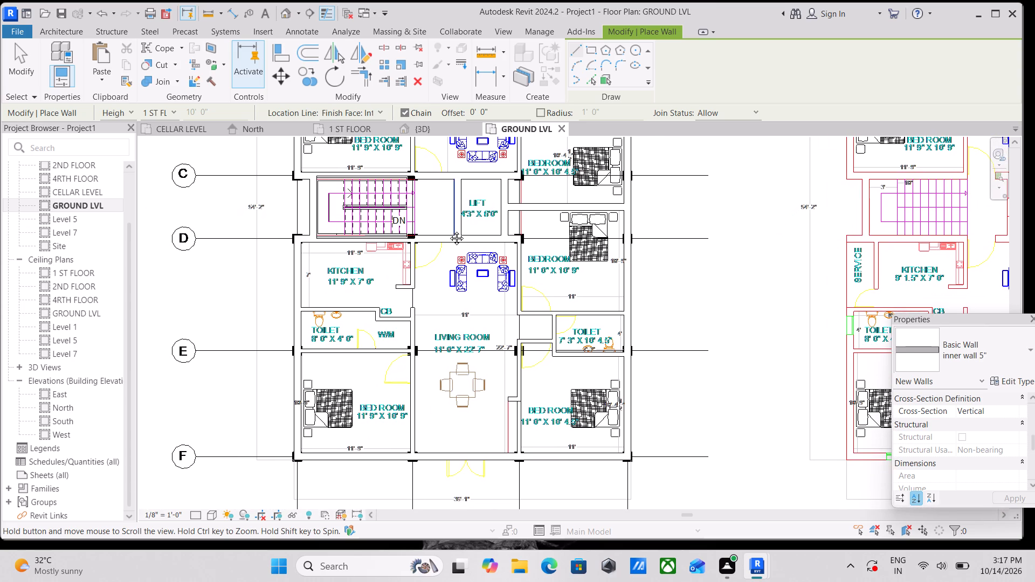
middle_drag(448, 230, 442, 283)
scroll(442, 283, up, 2)
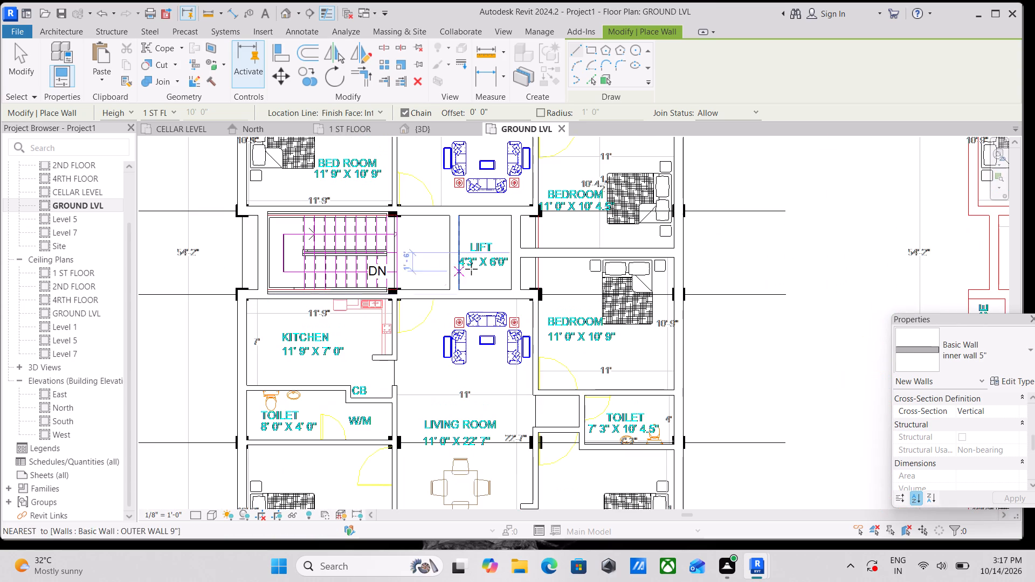
scroll(478, 265, up, 2)
scroll(478, 265, down, 1)
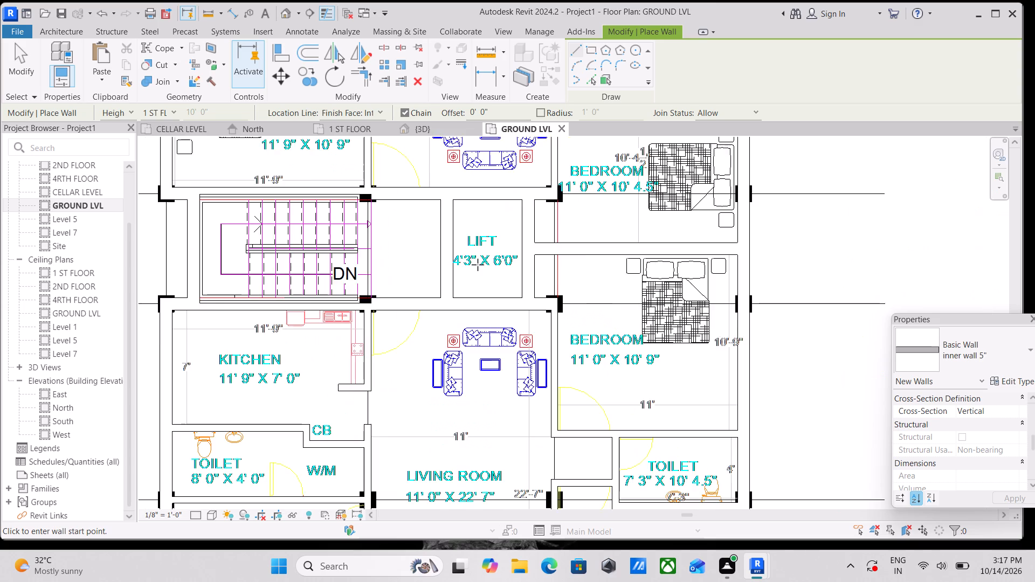
scroll(478, 265, down, 5)
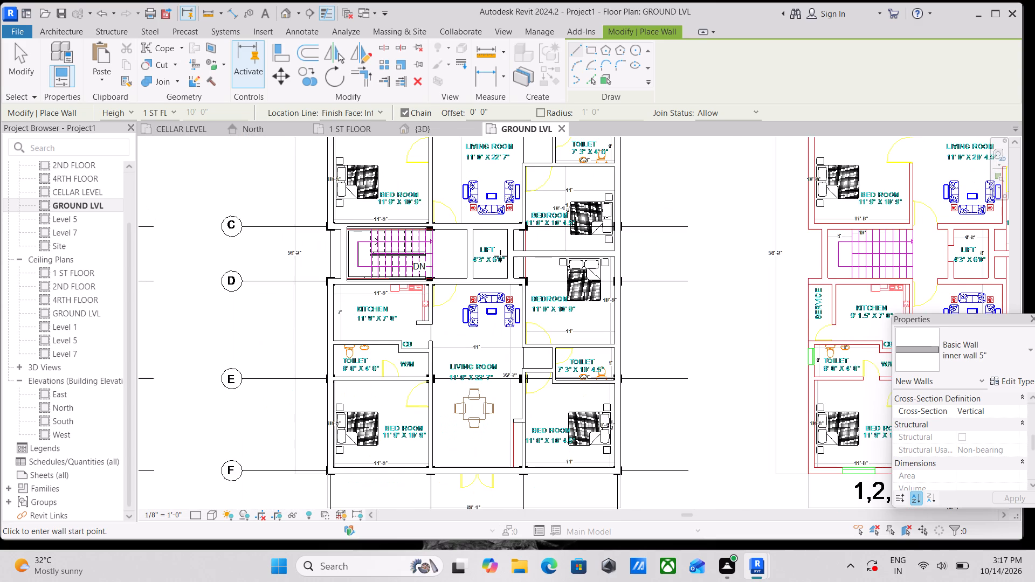
scroll(500, 256, down, 2)
scroll(546, 200, up, 3)
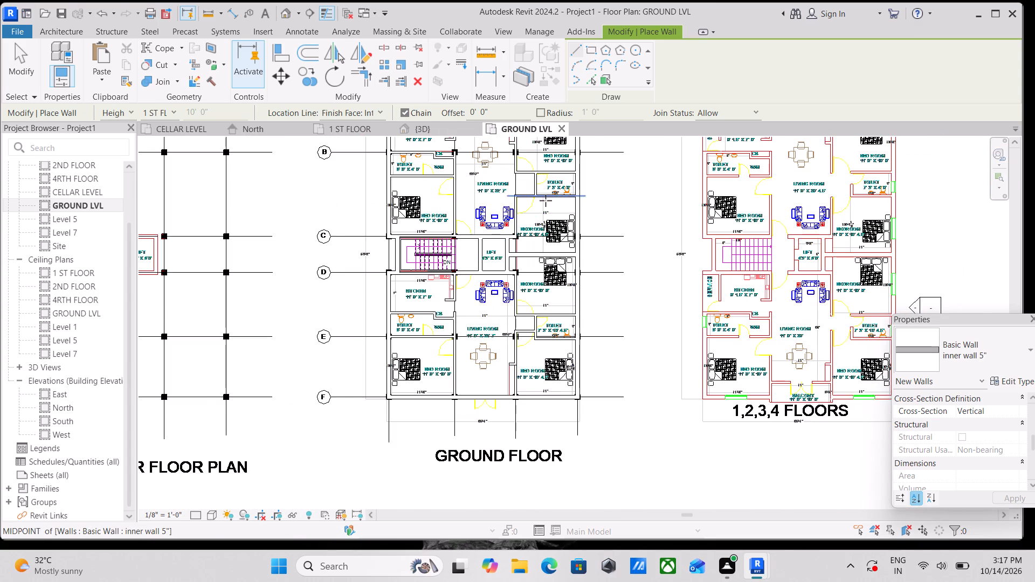
scroll(550, 215, up, 1)
middle_drag(550, 215, 494, 371)
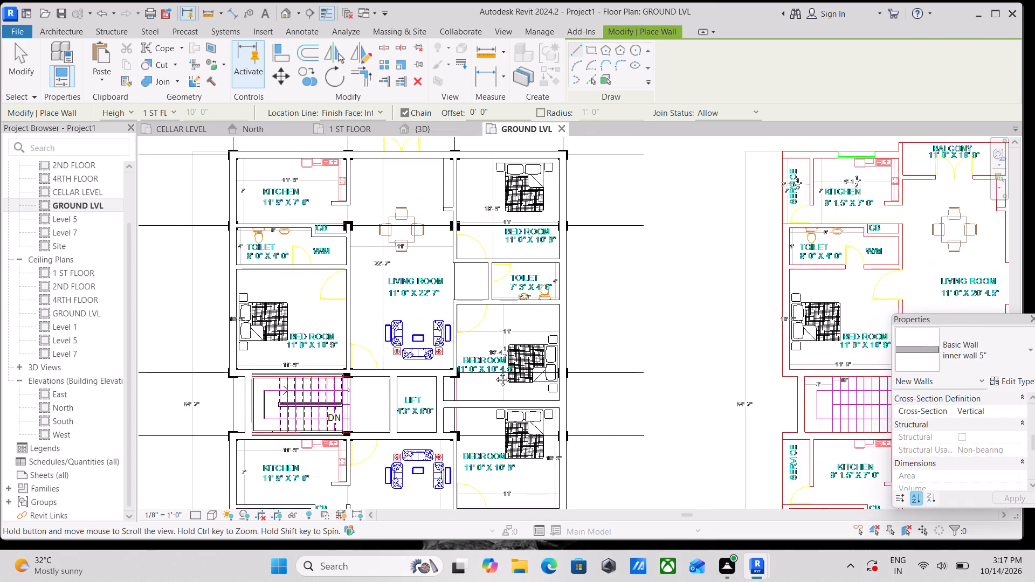
middle_drag(494, 371, 490, 379)
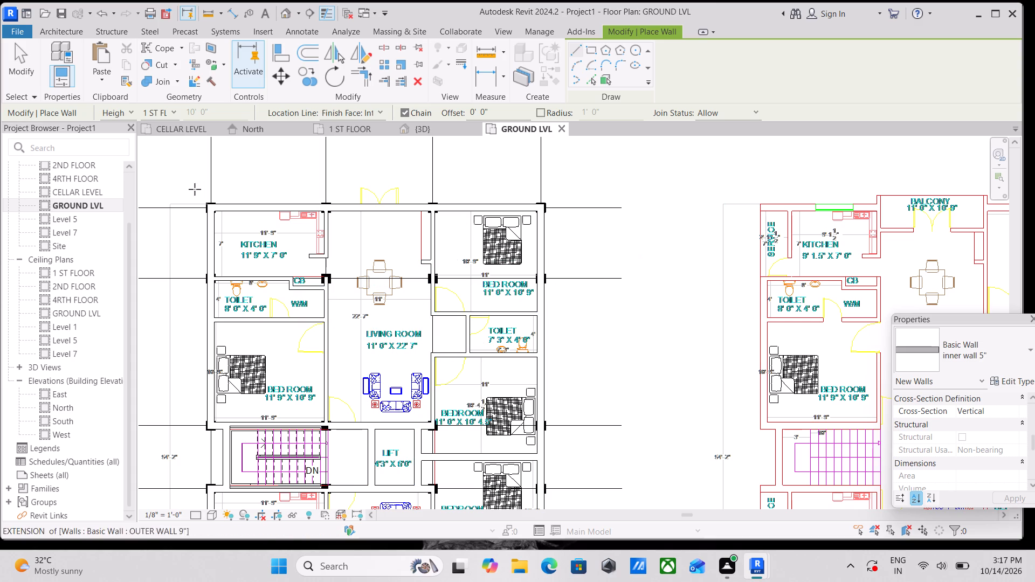
In the 3D view, oriented to the top, temporarily hide both selected imports of the AutoCAD building floor plan drawing.
click(424, 129)
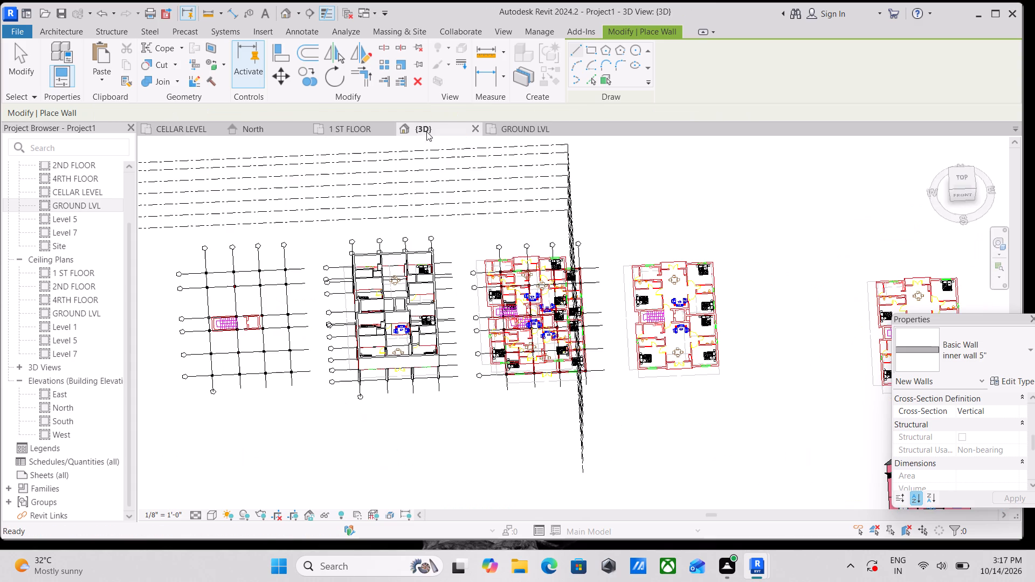
click(964, 179)
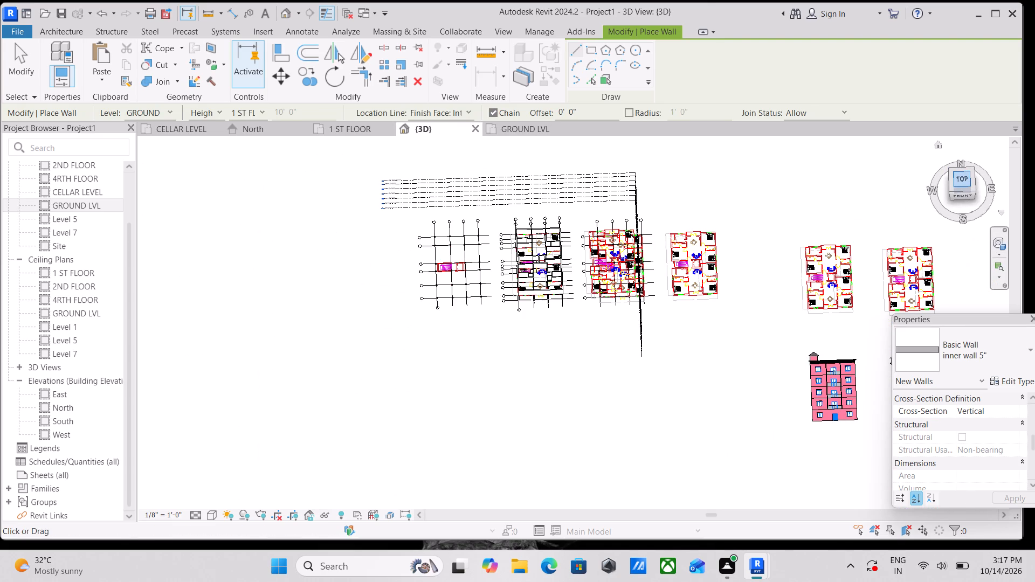
scroll(549, 260, up, 4)
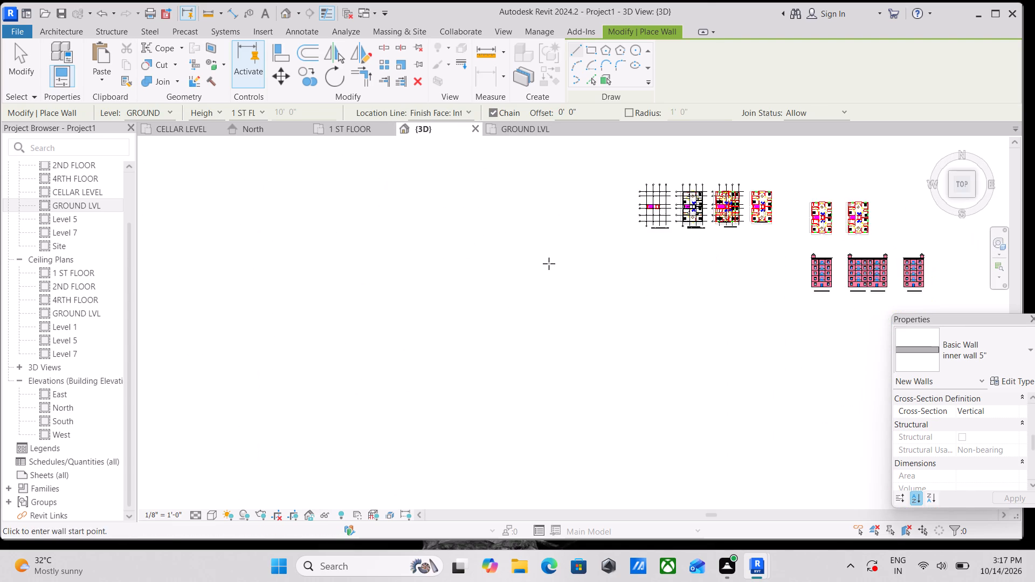
scroll(550, 266, up, 3)
scroll(431, 336, up, 3)
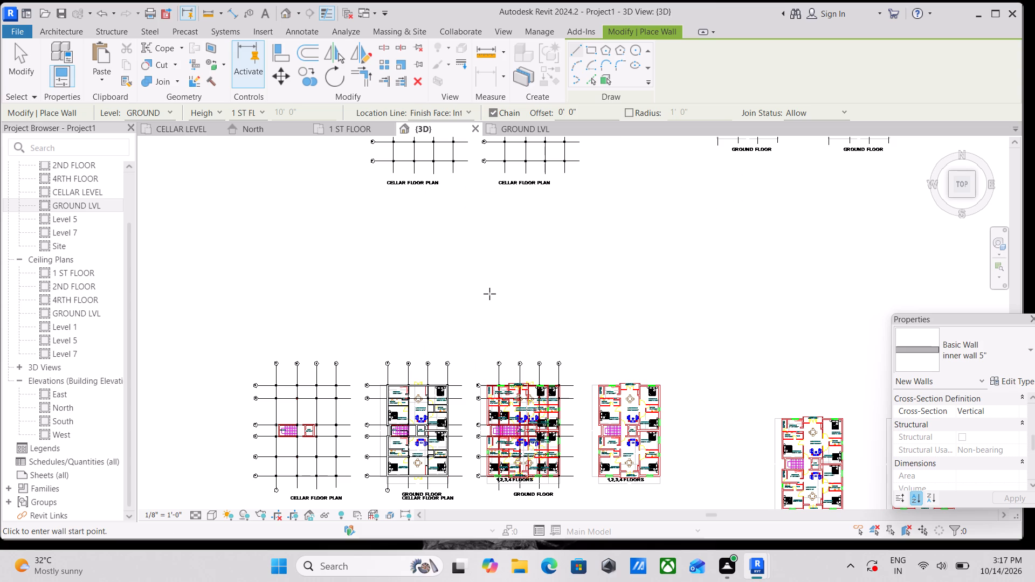
key(Escape)
key(Escape)
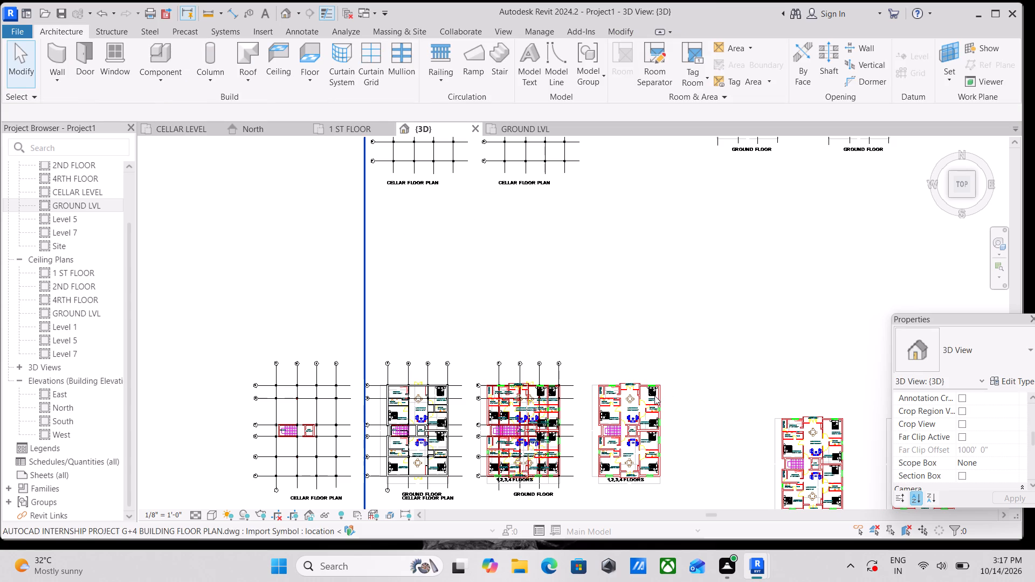
click(654, 395)
scroll(663, 390, down, 3)
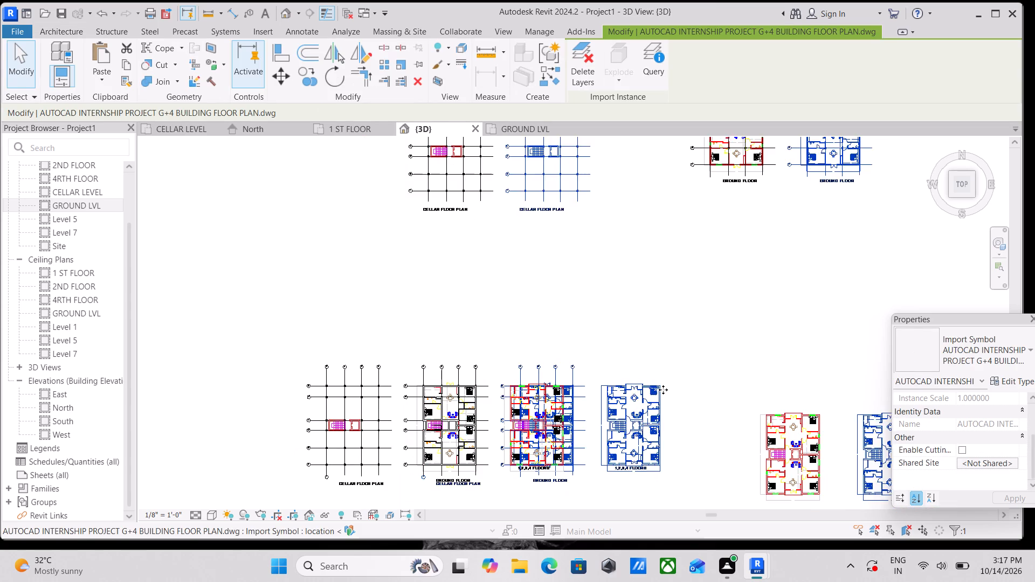
scroll(663, 390, down, 1)
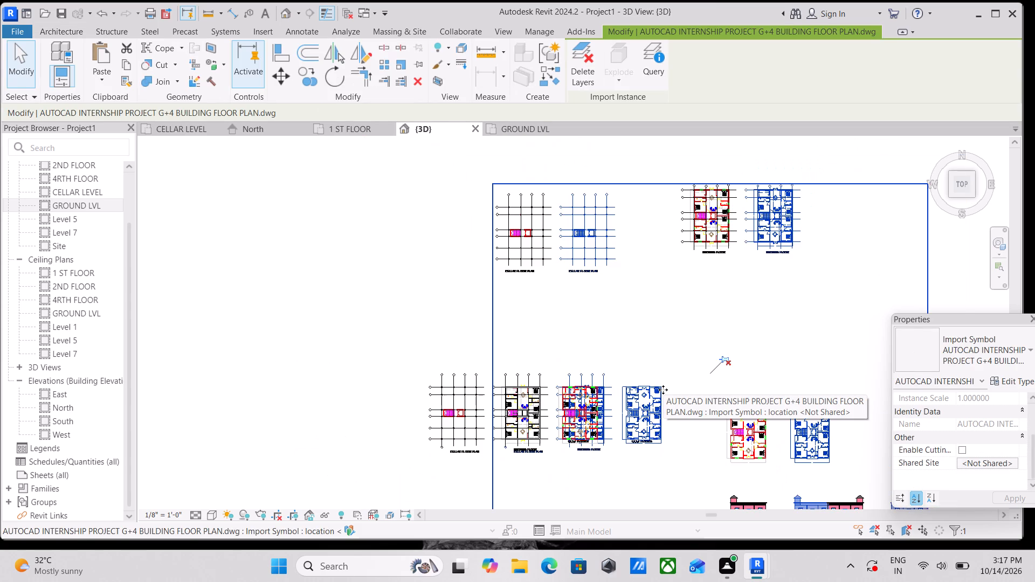
text(hh)
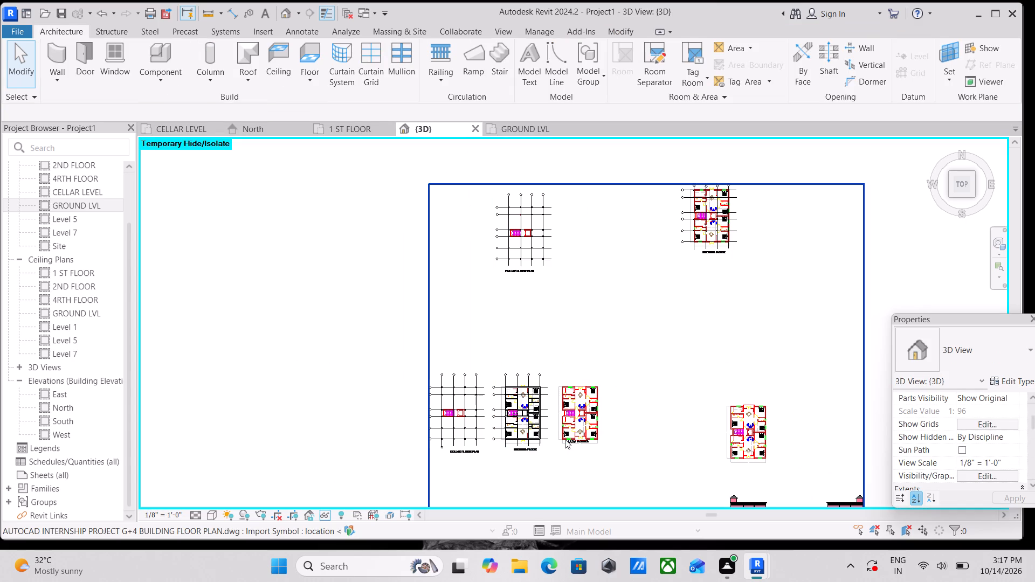
click(583, 439)
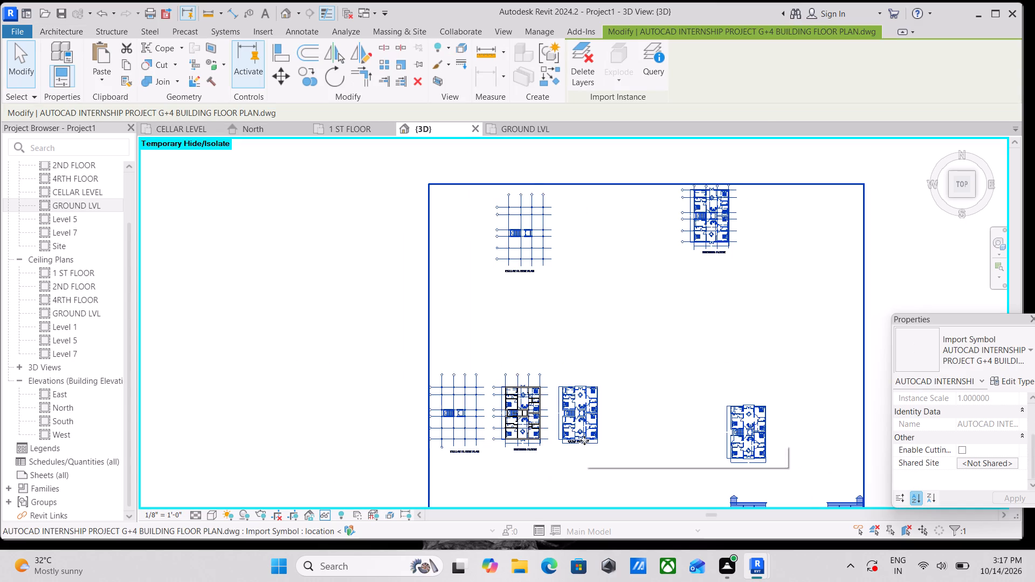
text(hh)
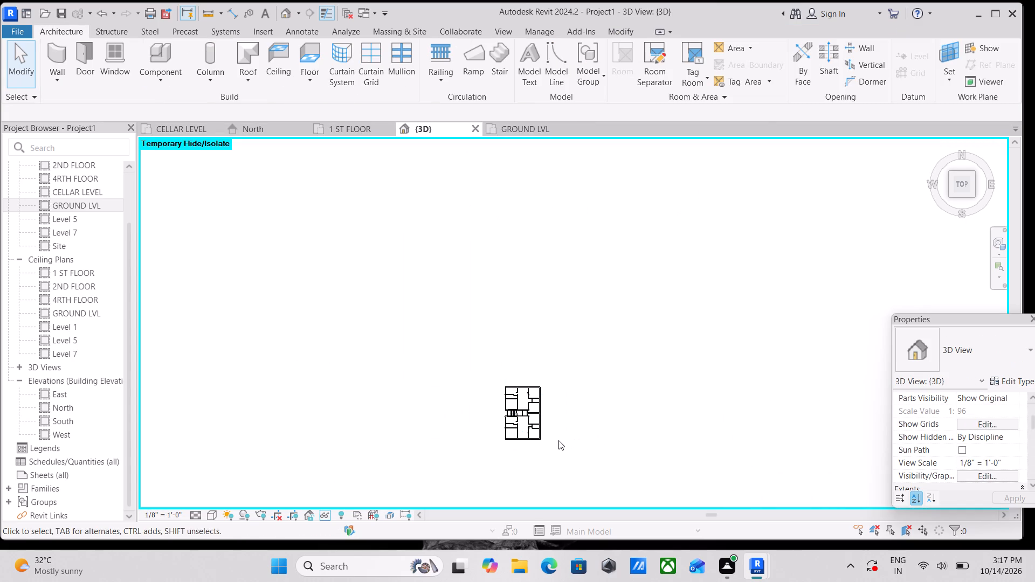
Examine the ground floor walls, columns and staircase of the model from several angles in 3D.
shift+middle_drag(559, 440, 586, 377)
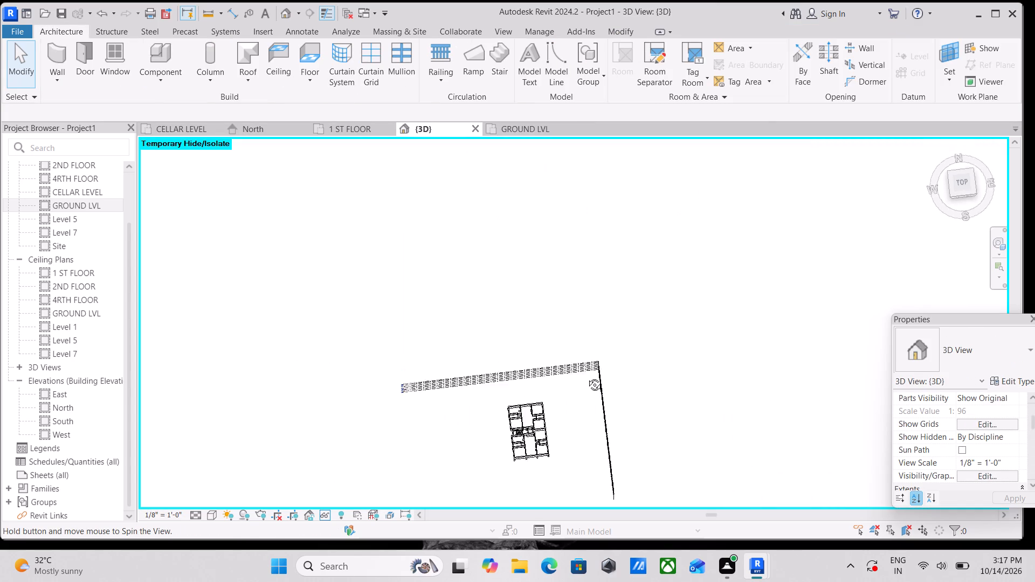
shift+middle_drag(586, 377, 643, 280)
middle_drag(623, 483, 647, 373)
shift+middle_drag(629, 404, 629, 403)
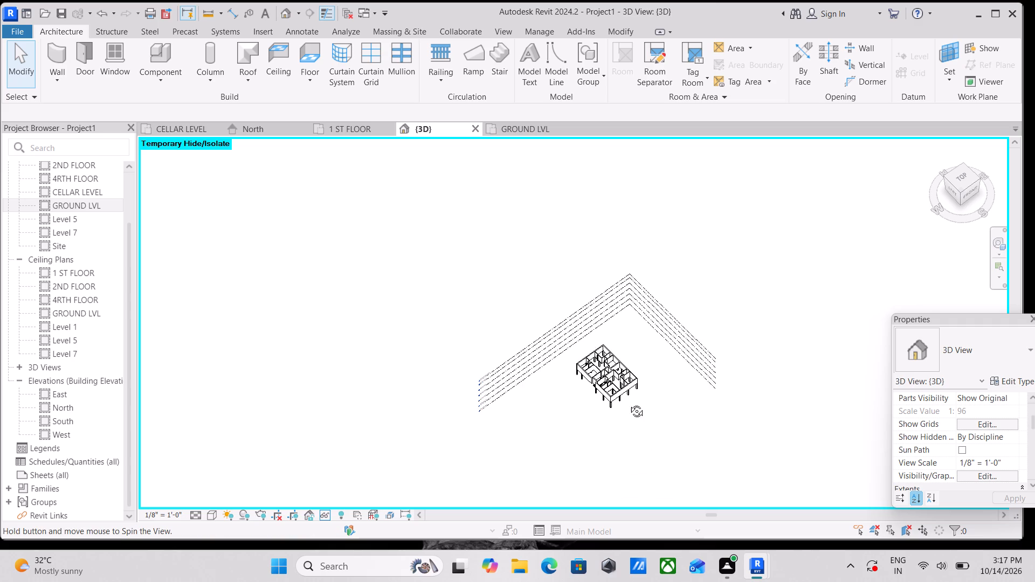
shift+middle_drag(629, 403, 643, 355)
scroll(647, 383, up, 9)
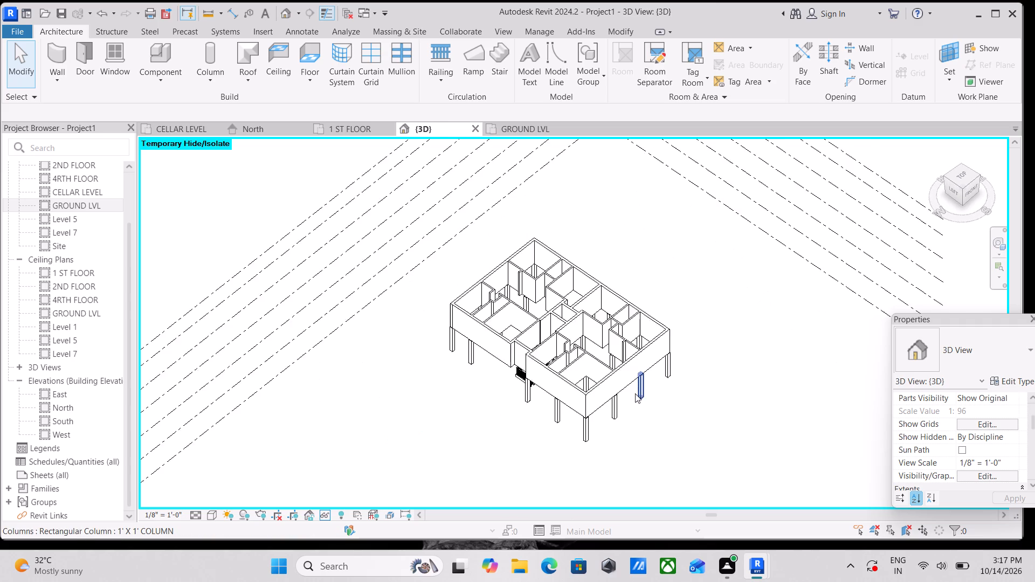
scroll(596, 419, up, 9)
scroll(616, 395, down, 5)
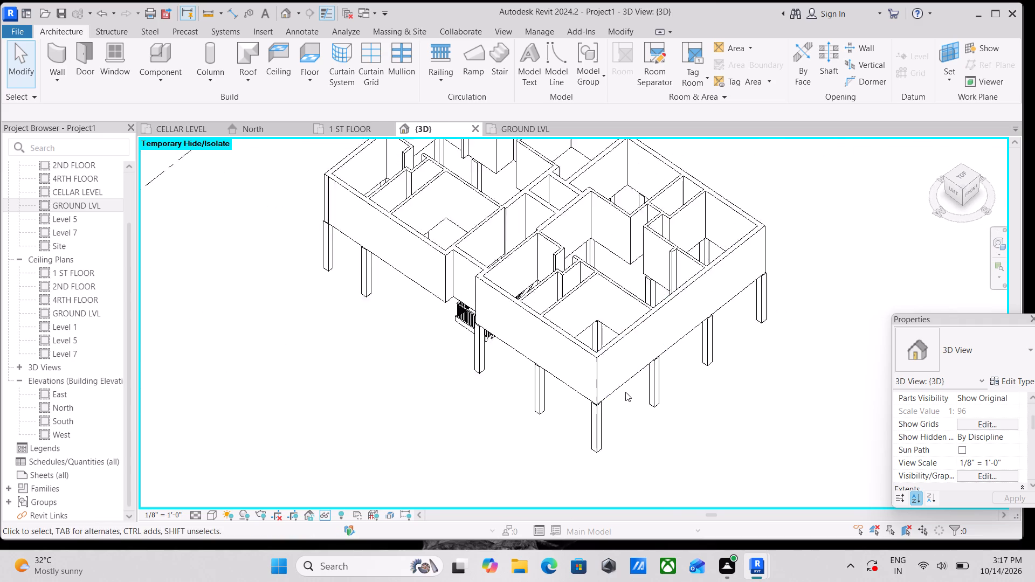
shift+middle_drag(591, 360, 575, 382)
shift+scroll(591, 361, down, 1)
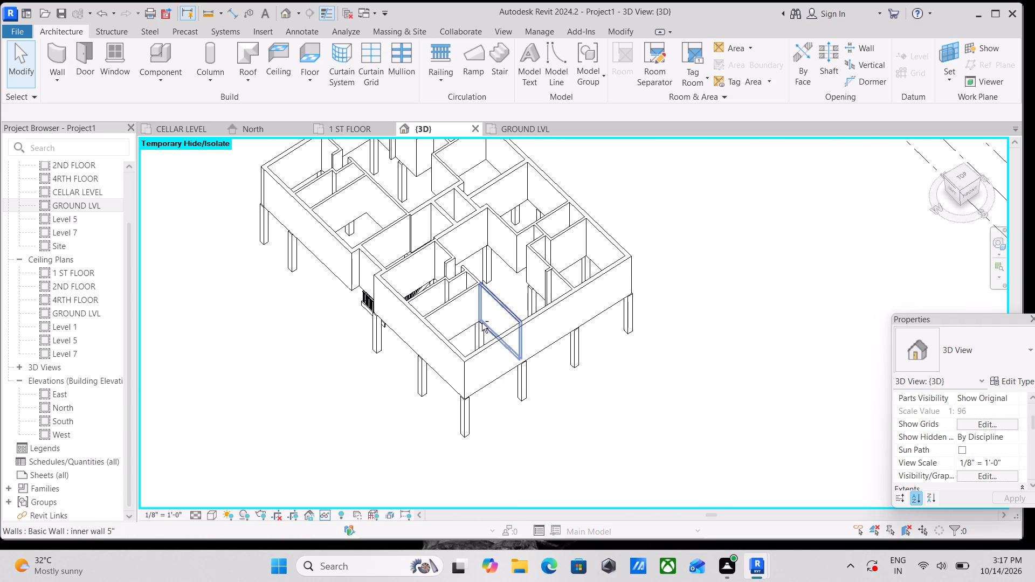
shift+middle_drag(482, 324, 472, 424)
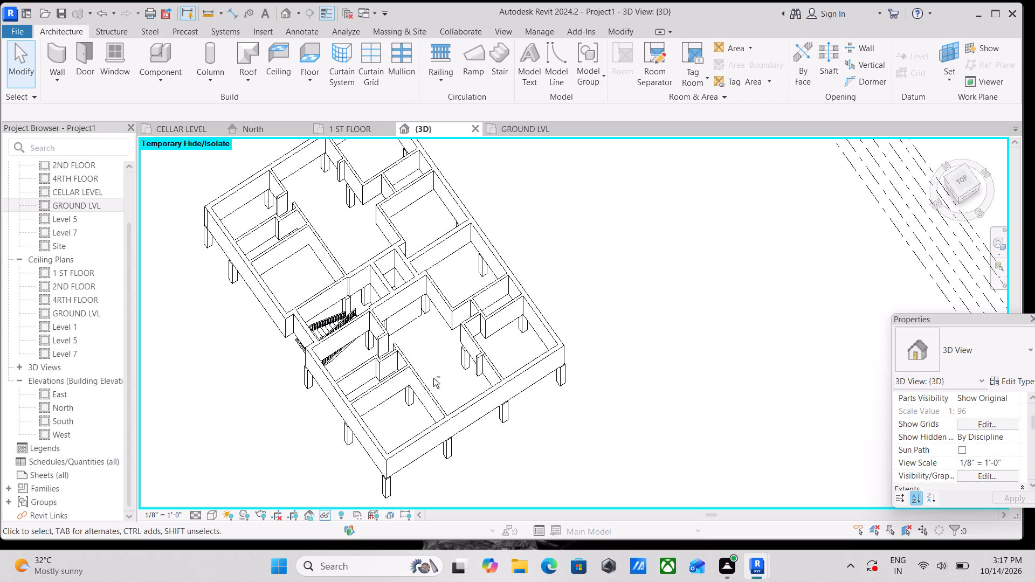
shift+middle_drag(433, 378, 465, 404)
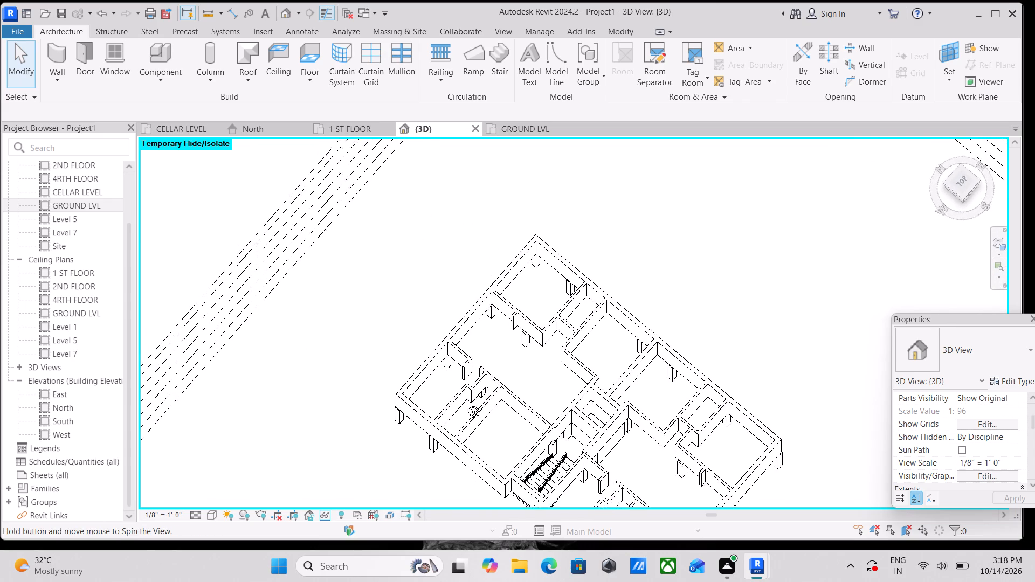
shift+middle_drag(465, 404, 480, 368)
scroll(592, 419, down, 2)
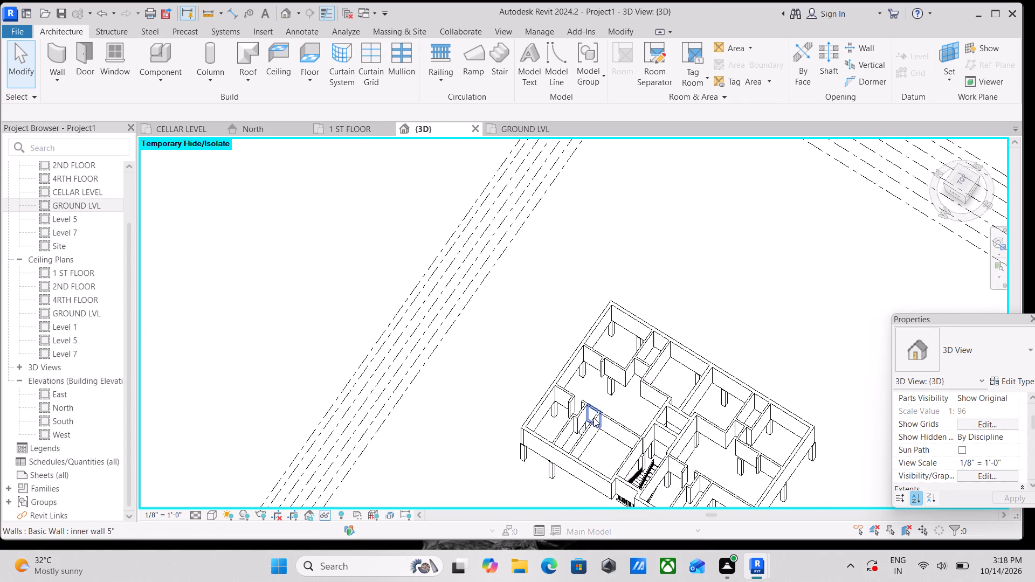
Examine the ground floor rooms, supporting columns and stair area from different 3D angles.
shift+middle_drag(594, 418, 525, 401)
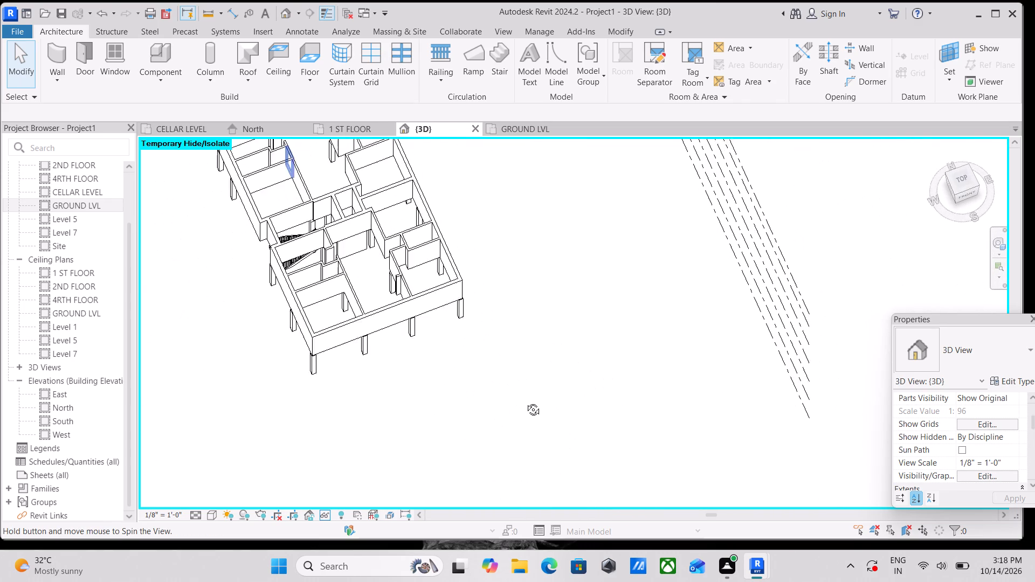
shift+middle_drag(525, 401, 534, 410)
shift+middle_drag(468, 427, 515, 386)
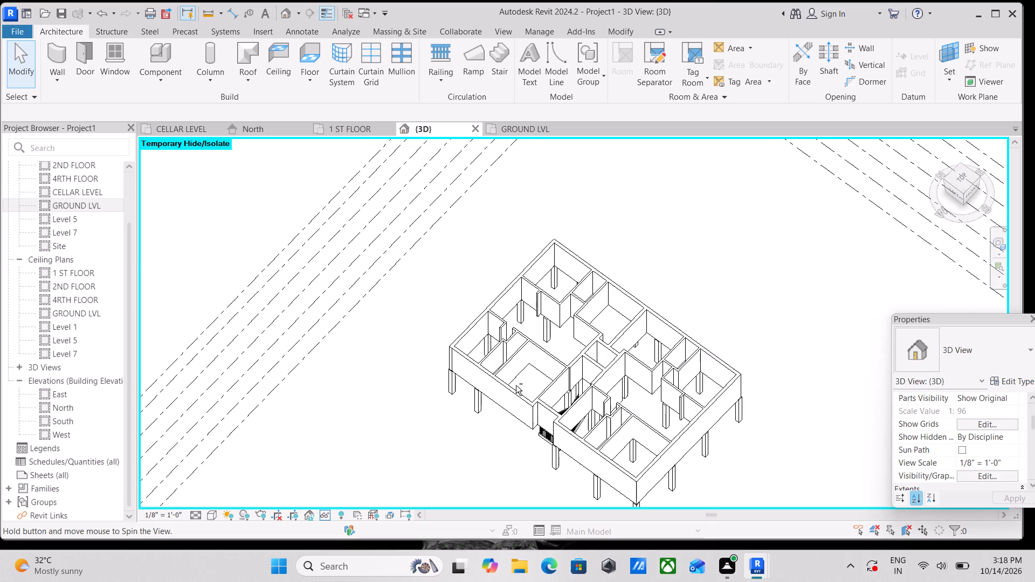
scroll(535, 455, up, 5)
scroll(576, 446, down, 4)
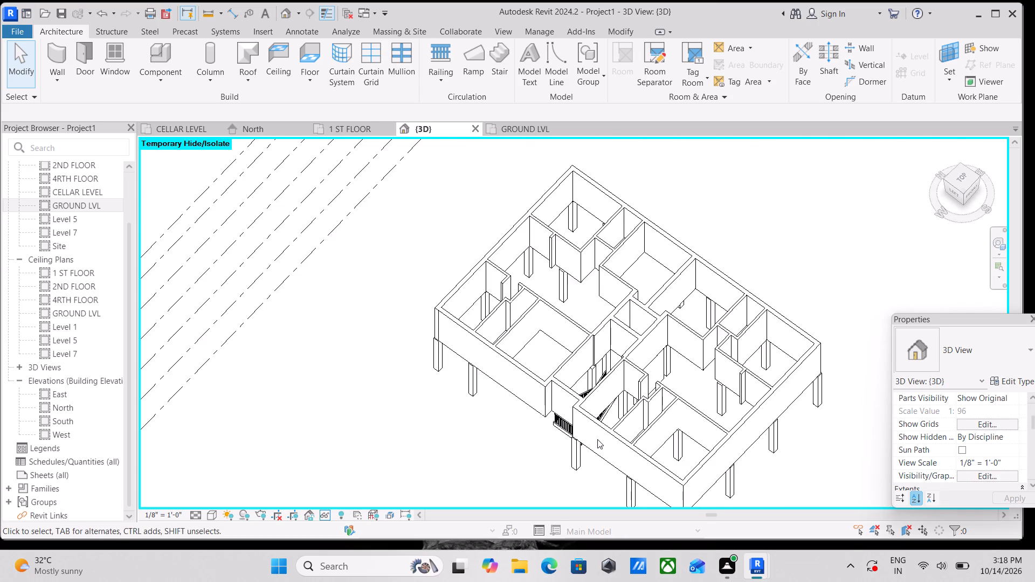
scroll(610, 441, up, 1)
shift+middle_drag(627, 435, 582, 425)
scroll(516, 425, down, 1)
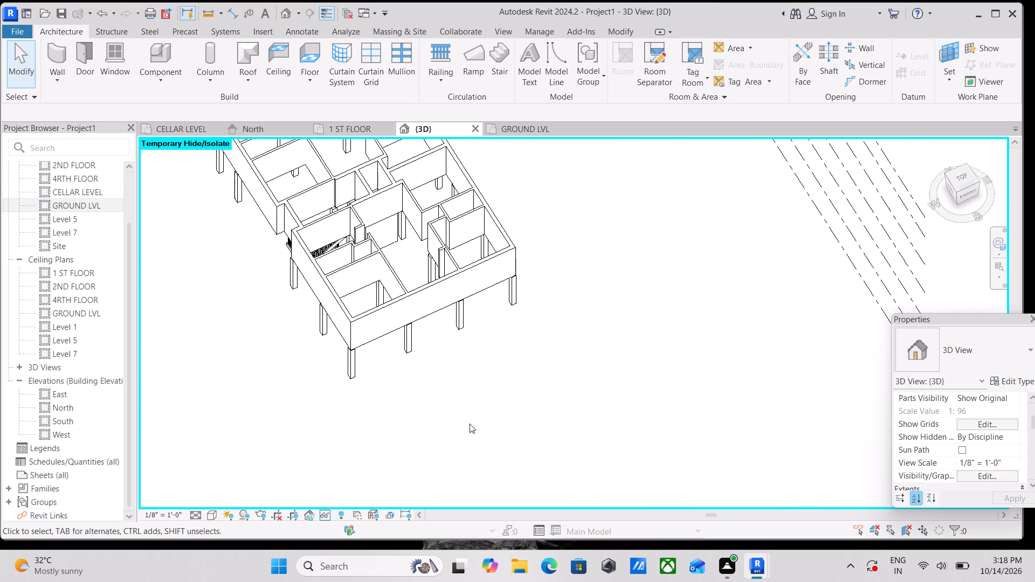
Orient the 3D model to its front-left edge and examine the walls, columns and staircase against the level lines.
click(960, 193)
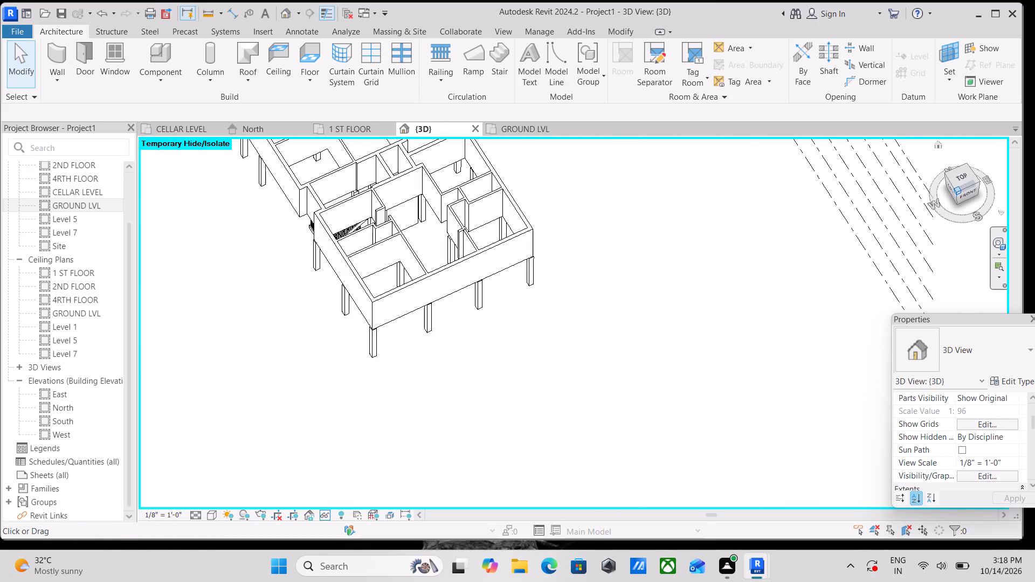
click(960, 193)
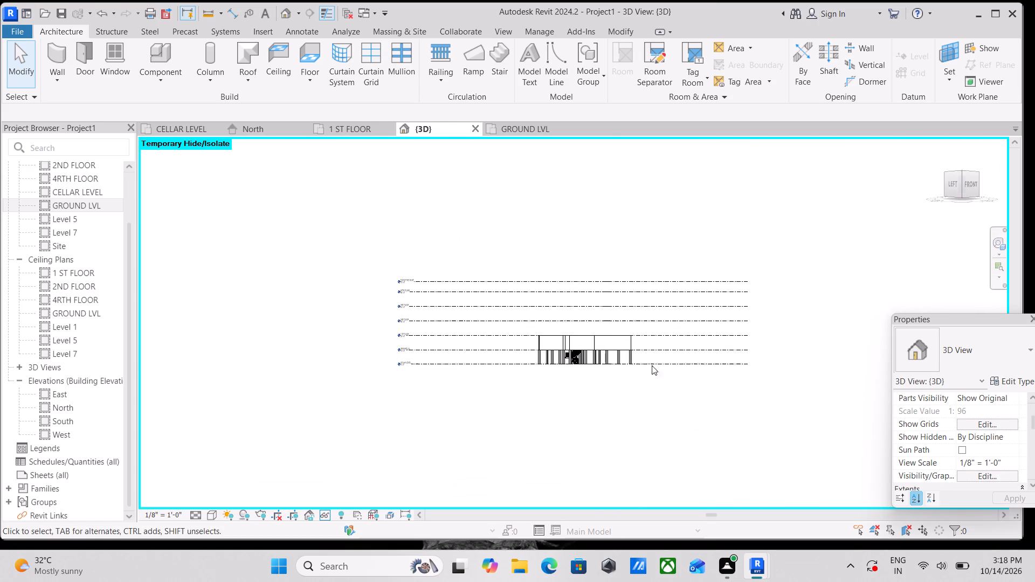
scroll(633, 369, up, 9)
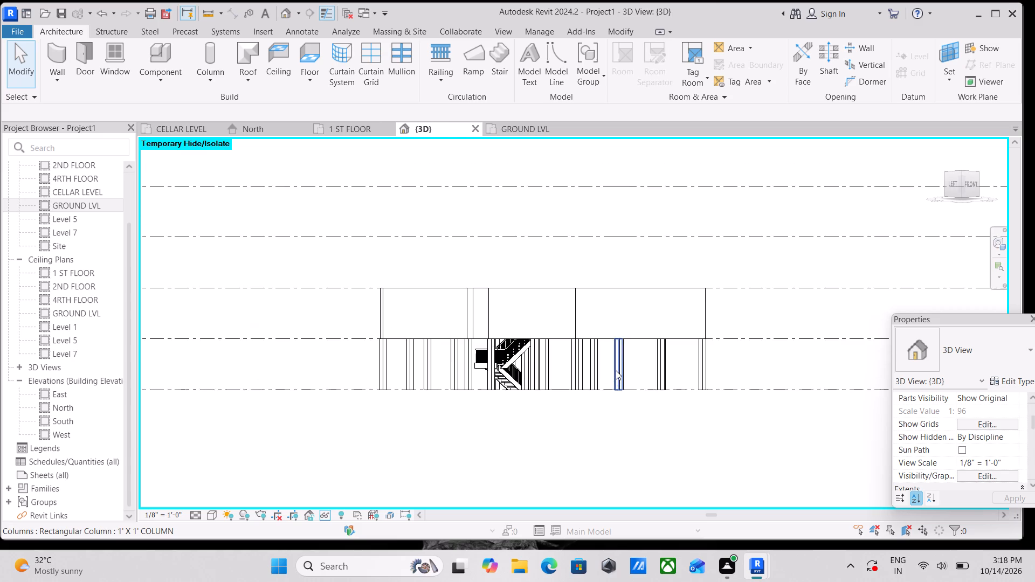
scroll(616, 370, up, 3)
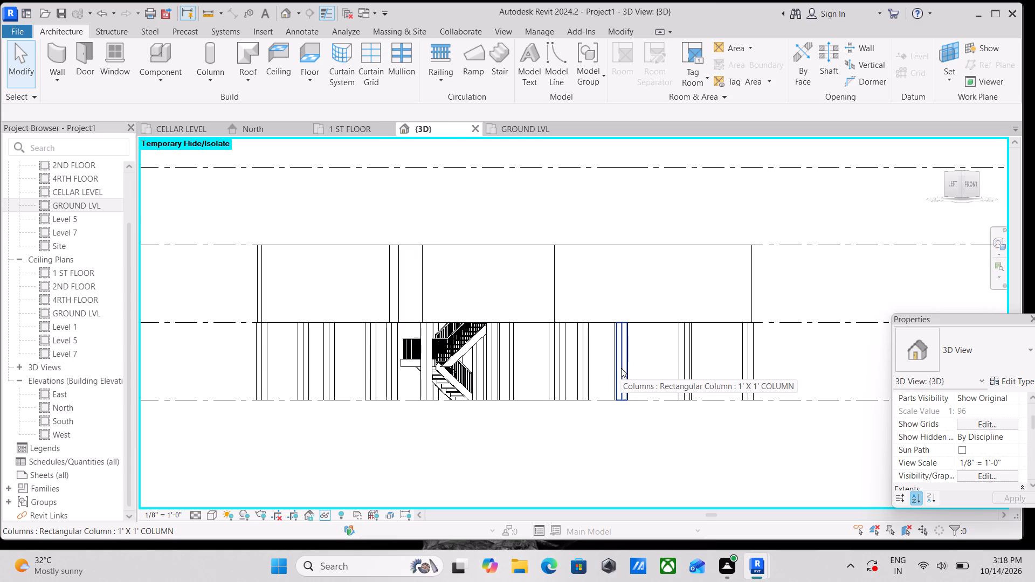
scroll(720, 367, down, 2)
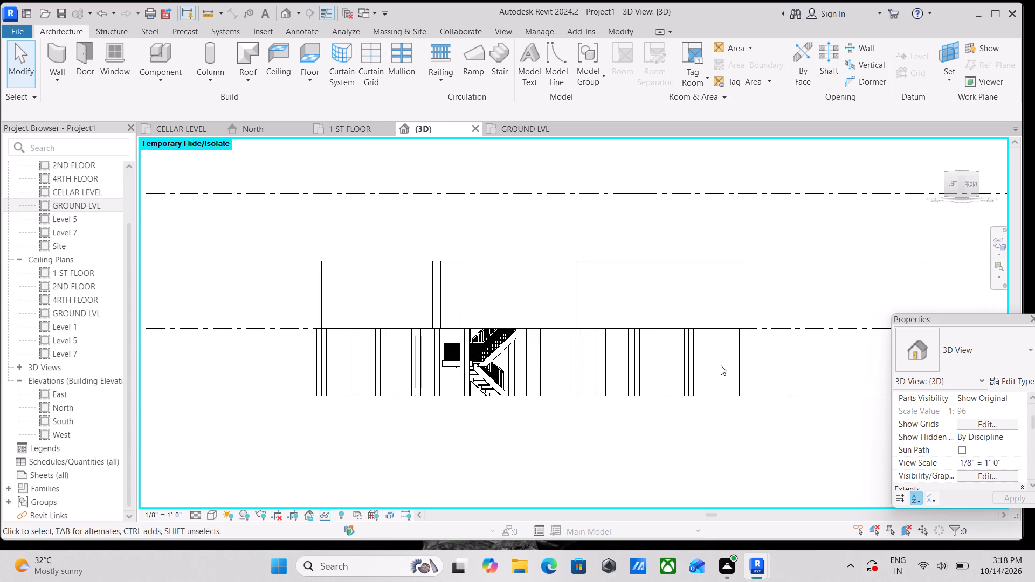
Examine the building from its front and right sides and above, finishing with the 3D model oriented to the top.
shift+middle_drag(720, 366, 612, 466)
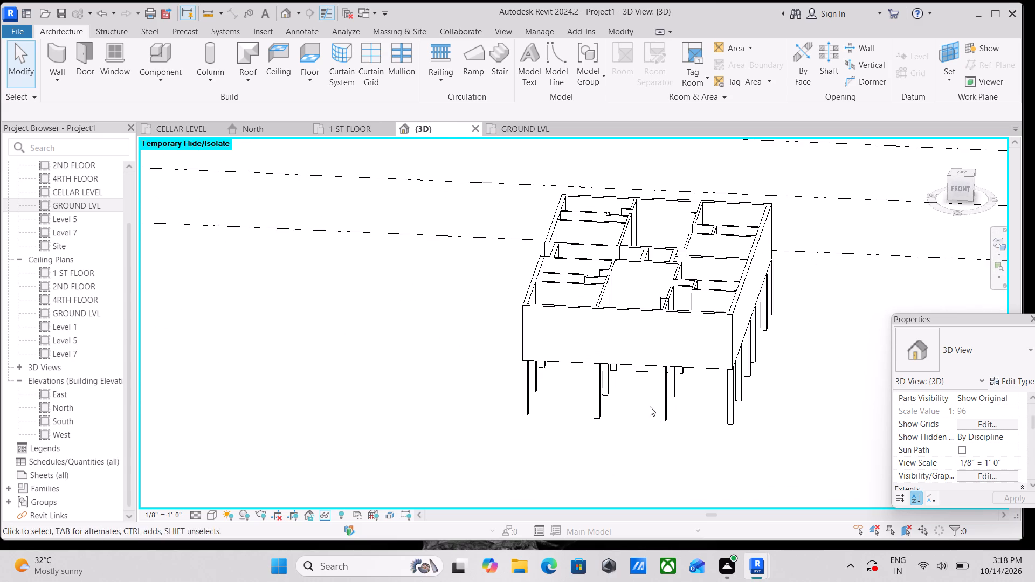
shift+middle_drag(650, 406, 535, 473)
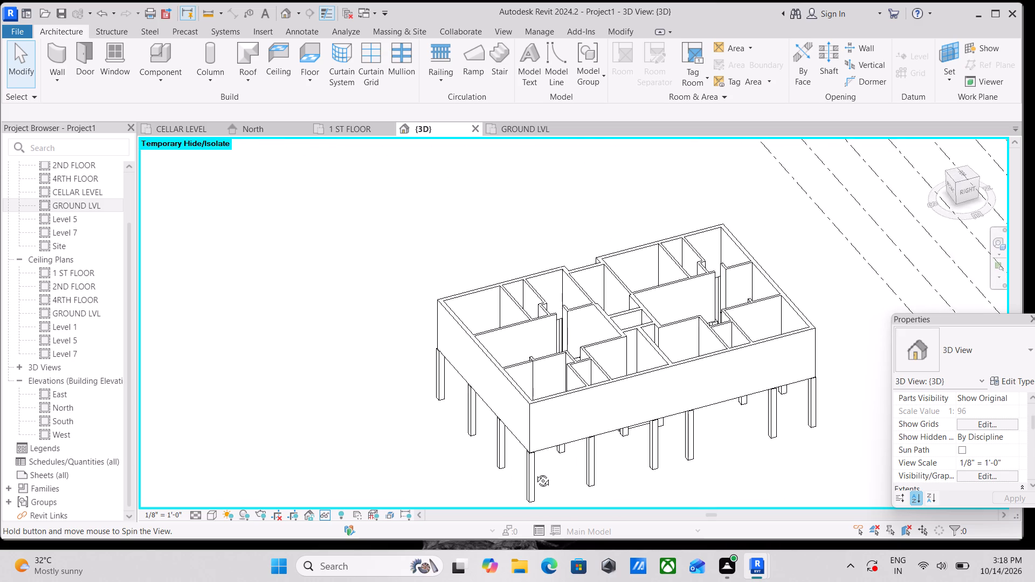
shift+middle_drag(535, 473, 729, 482)
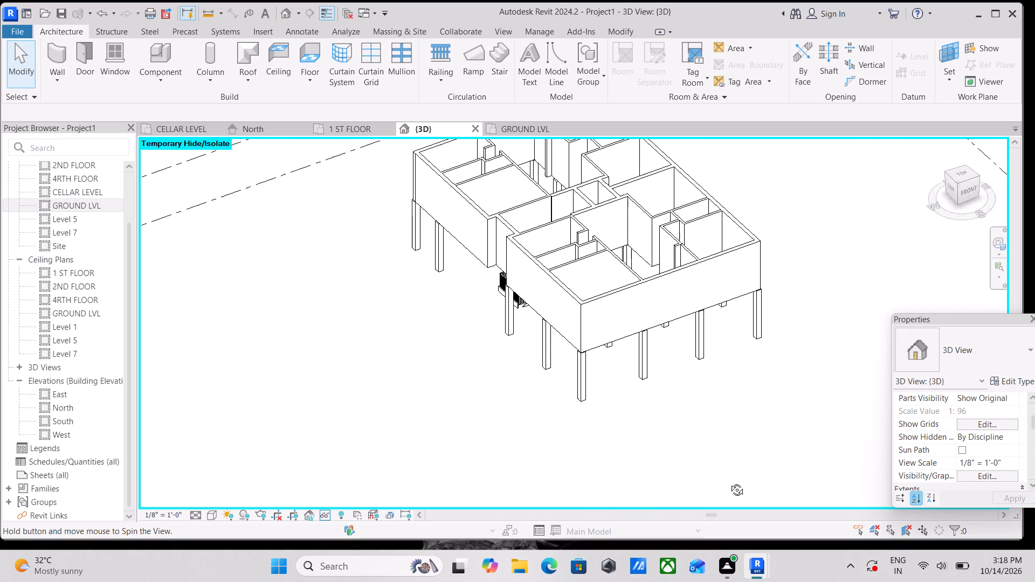
shift+middle_drag(729, 482, 728, 485)
shift+middle_drag(697, 391, 610, 484)
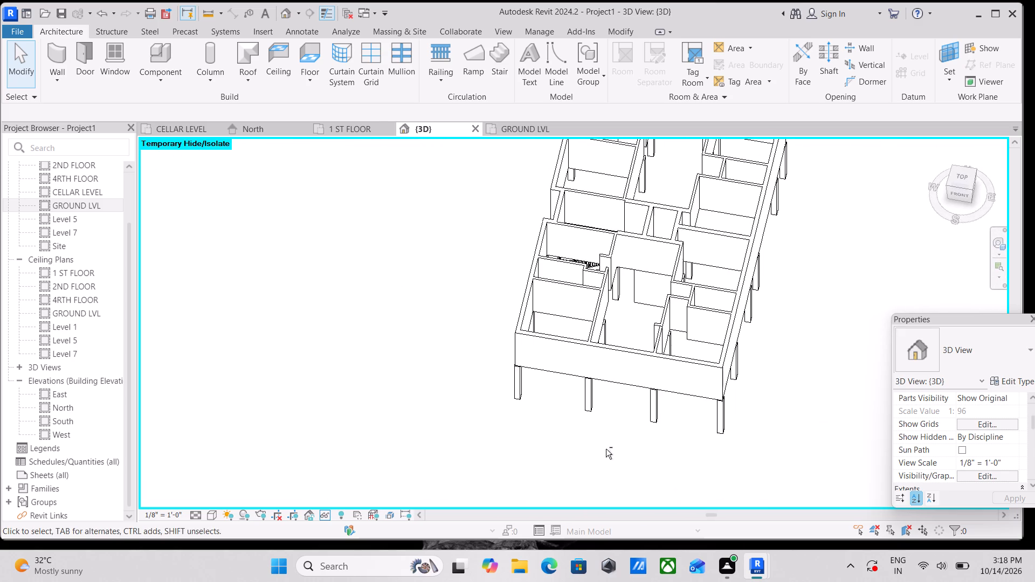
middle_drag(599, 410, 638, 507)
middle_drag(629, 380, 633, 414)
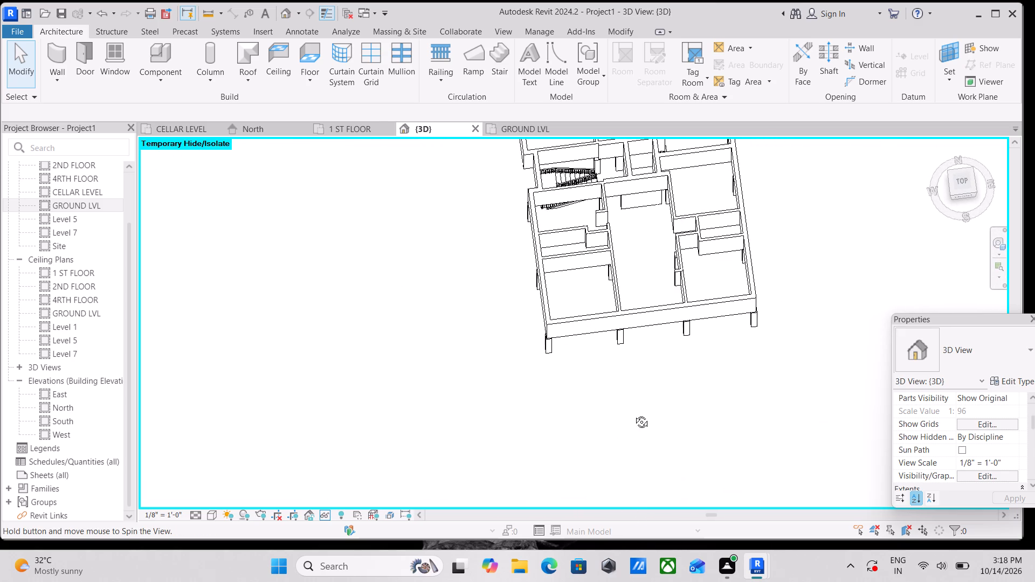
middle_drag(633, 414, 636, 450)
scroll(640, 363, down, 2)
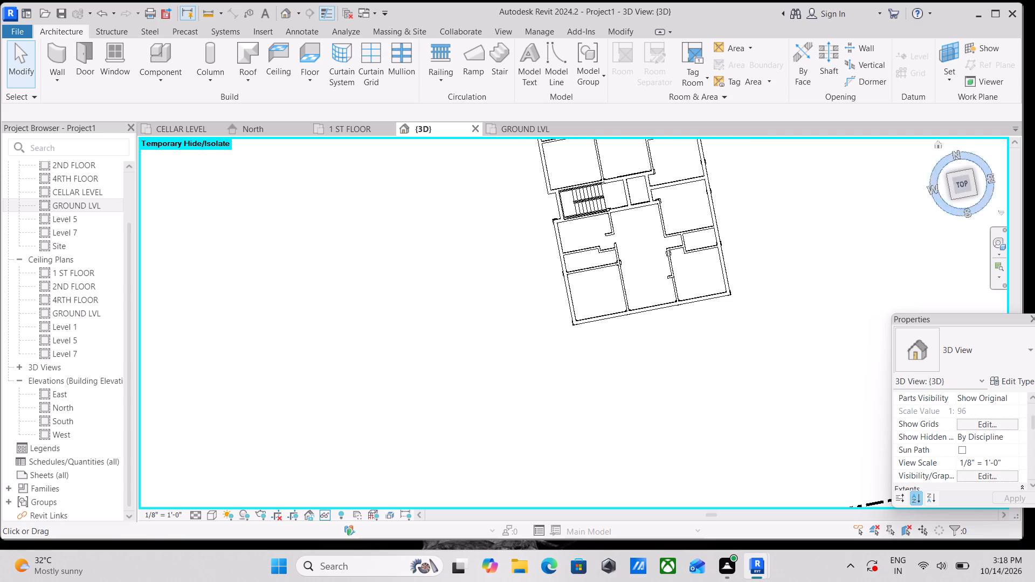
click(961, 183)
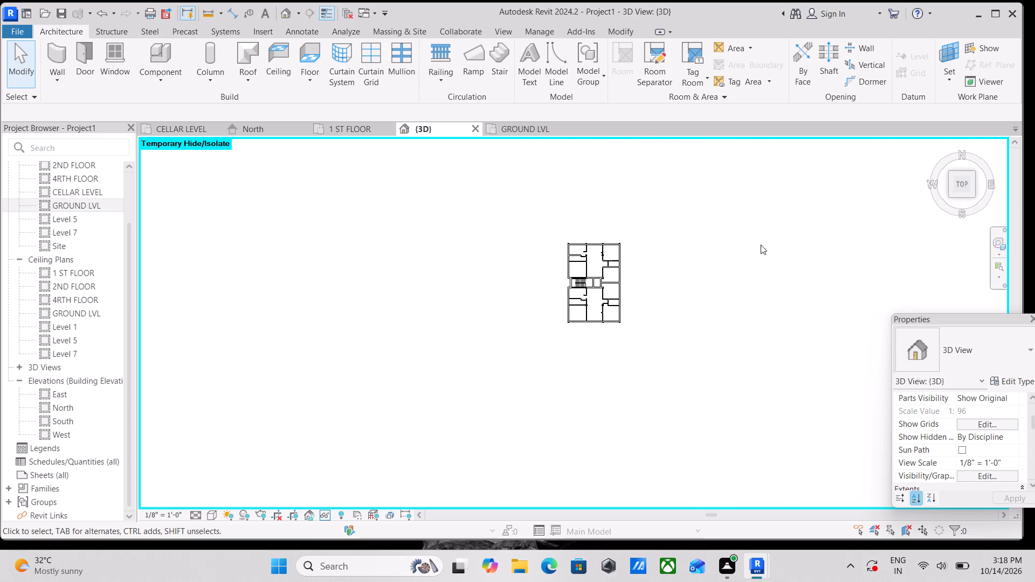
scroll(683, 265, up, 8)
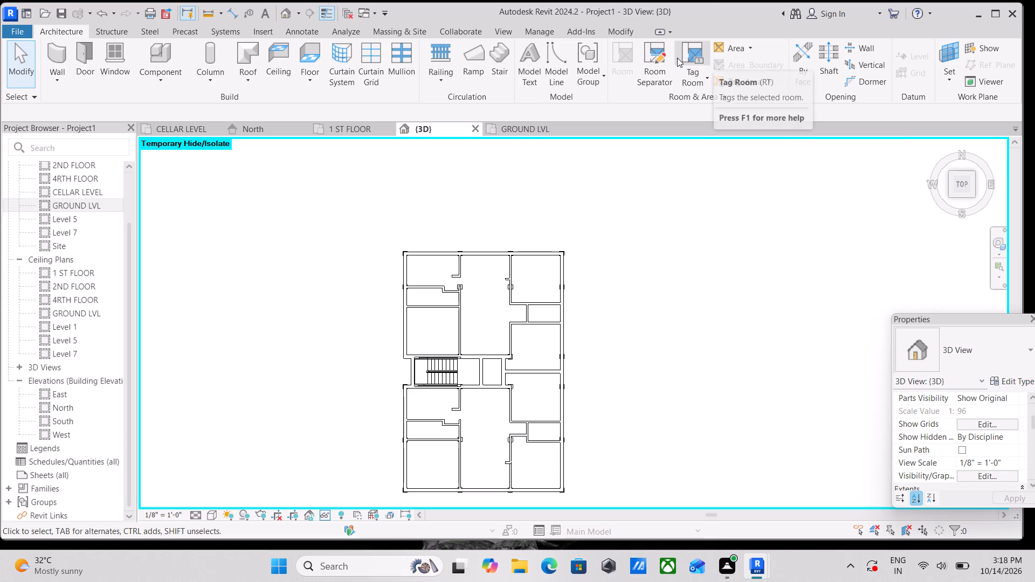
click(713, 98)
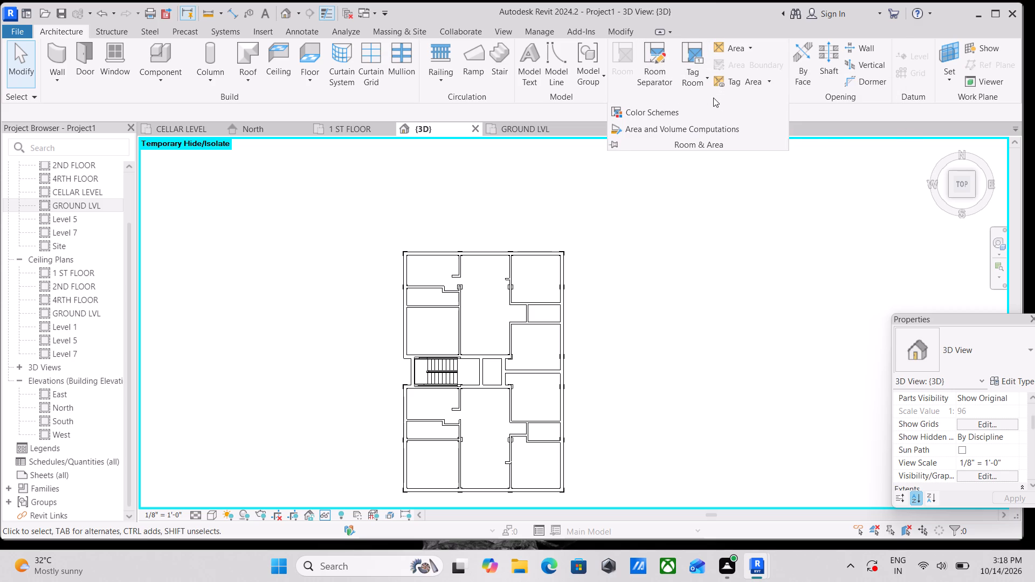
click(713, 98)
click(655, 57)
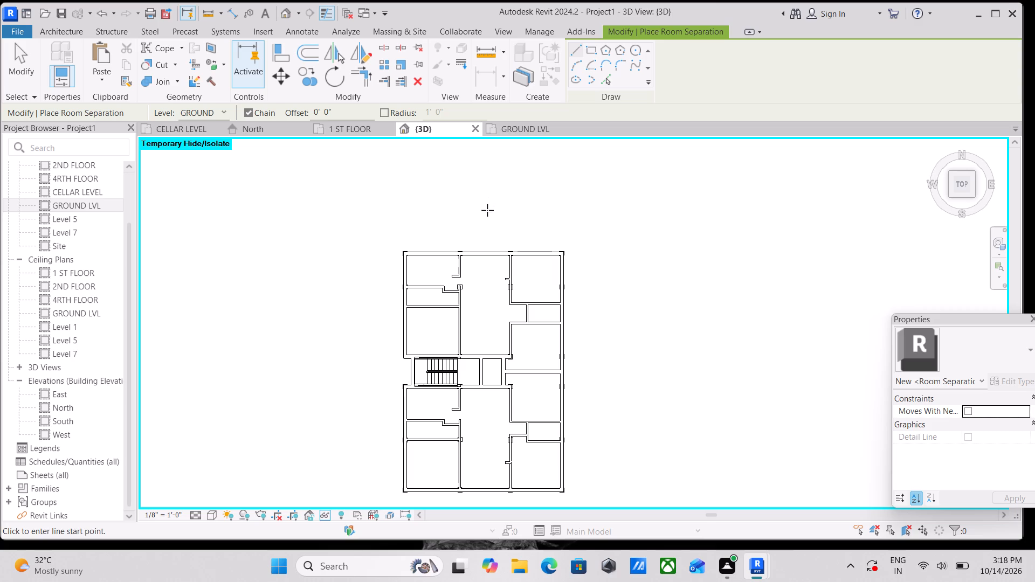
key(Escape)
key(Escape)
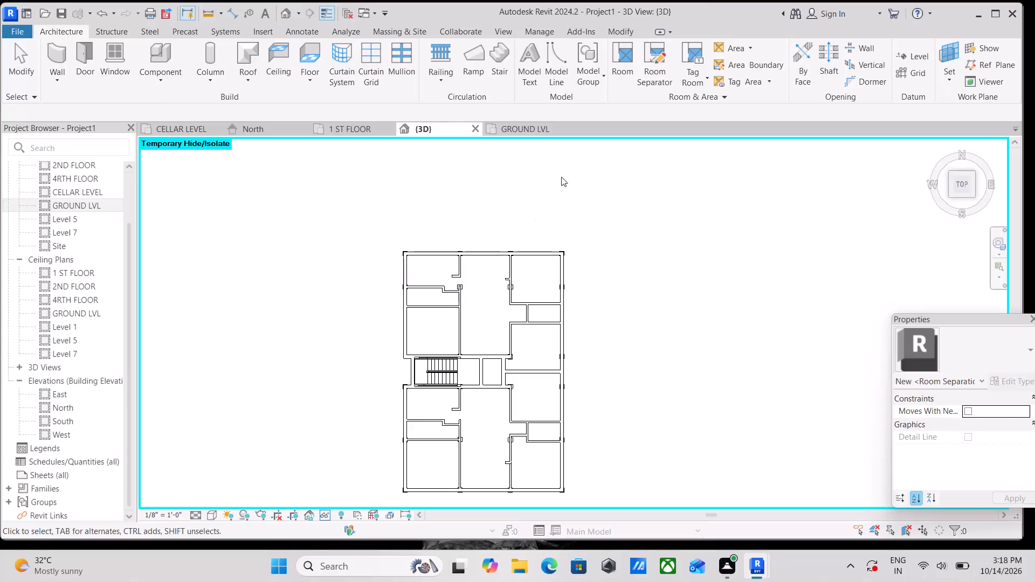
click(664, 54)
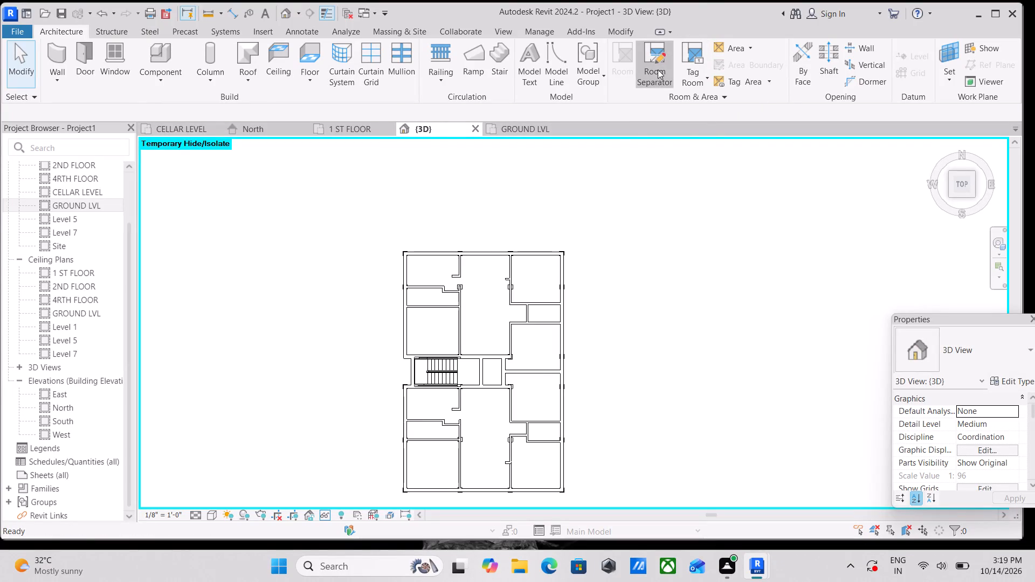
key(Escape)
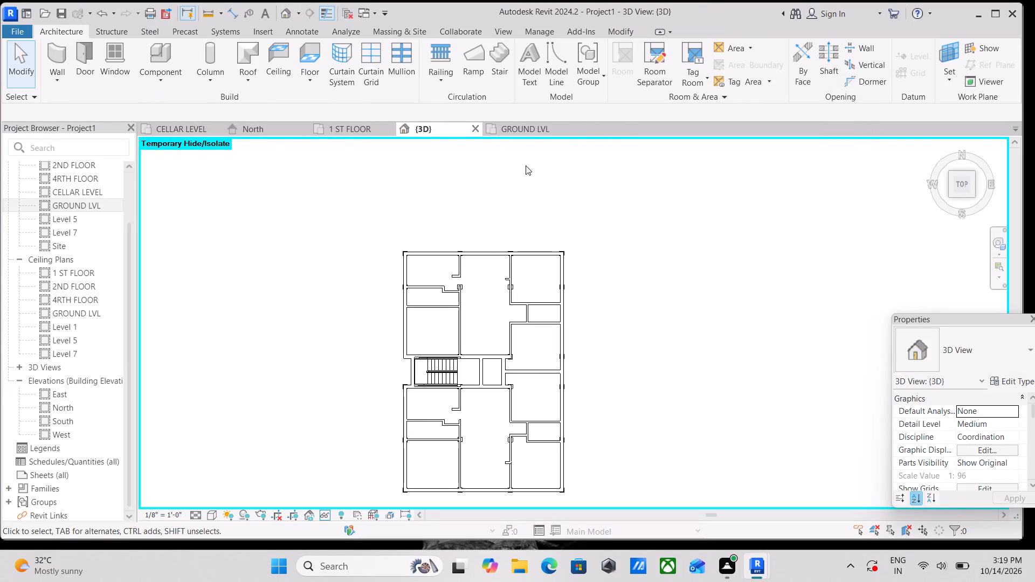
Switch to the GROUND LVL floor plan.
click(526, 130)
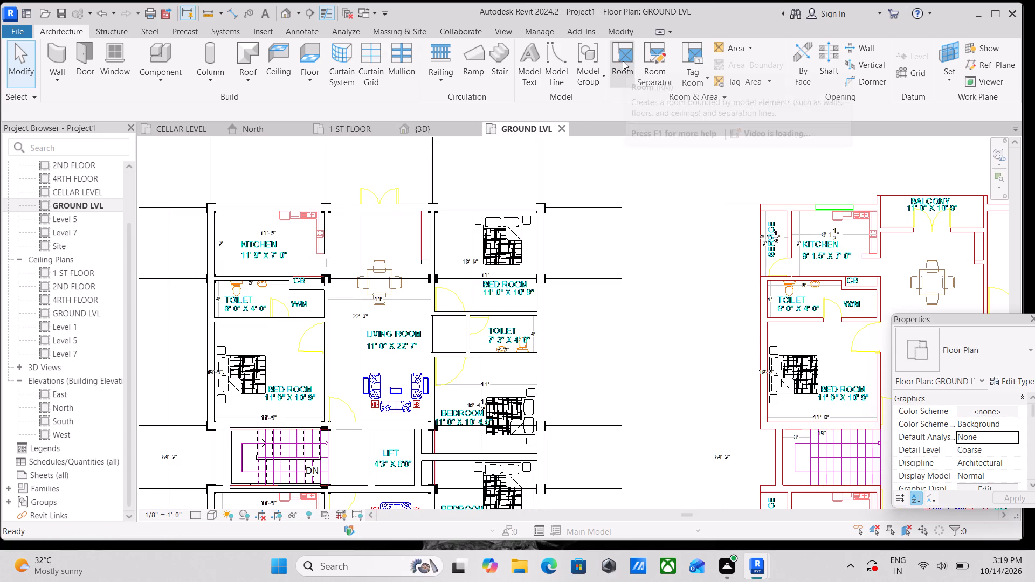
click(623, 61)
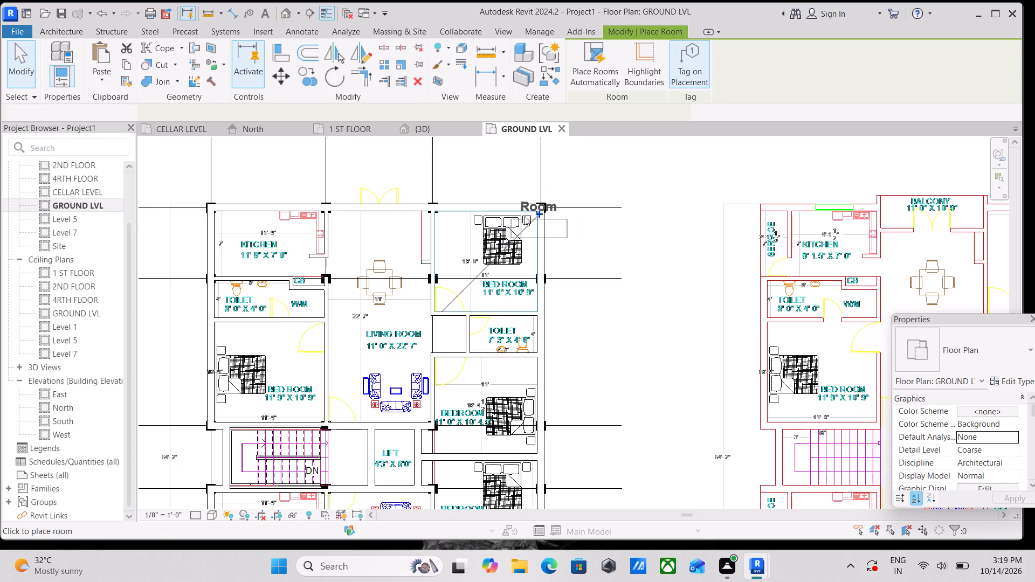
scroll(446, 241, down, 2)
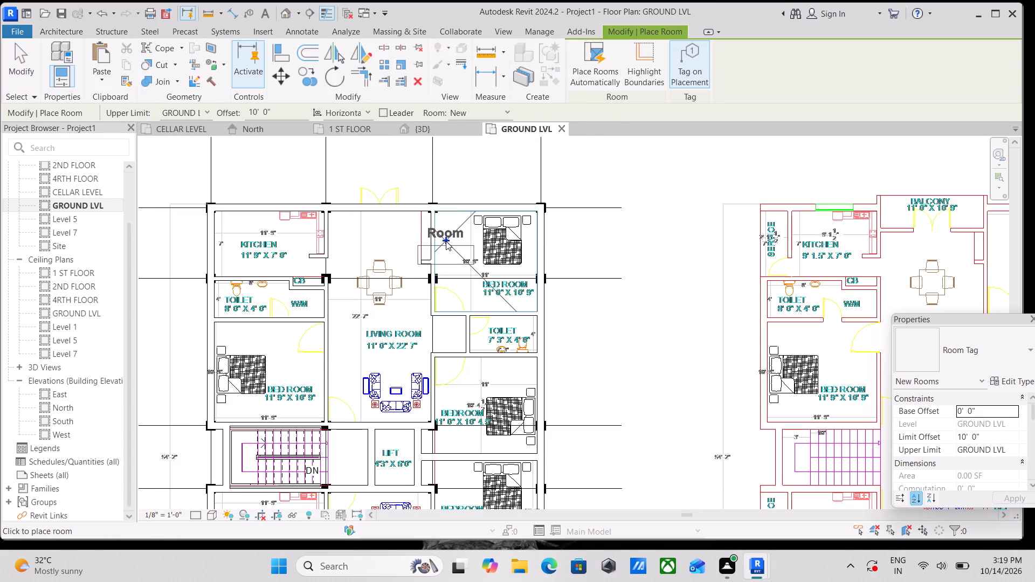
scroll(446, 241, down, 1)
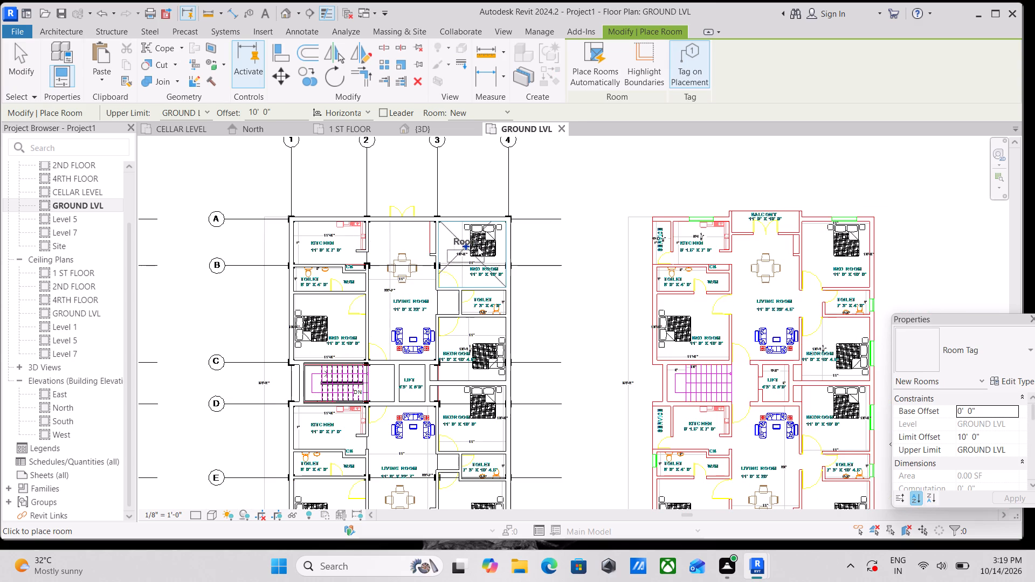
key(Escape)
Temporarily hide the imported AutoCAD G+4 building floor plan drawing in the ground floor plan.
click(547, 363)
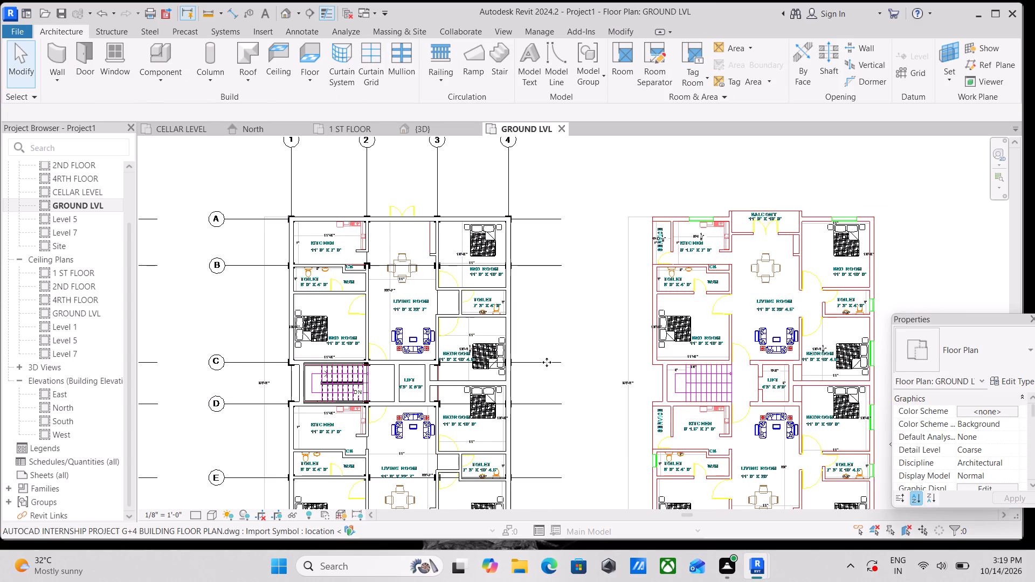
scroll(547, 362, down, 4)
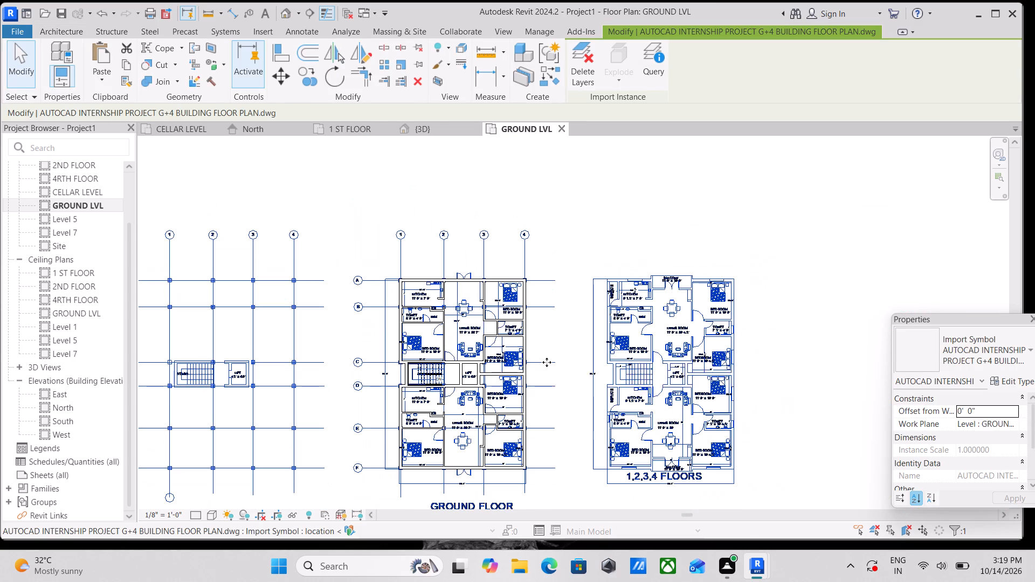
text(hh)
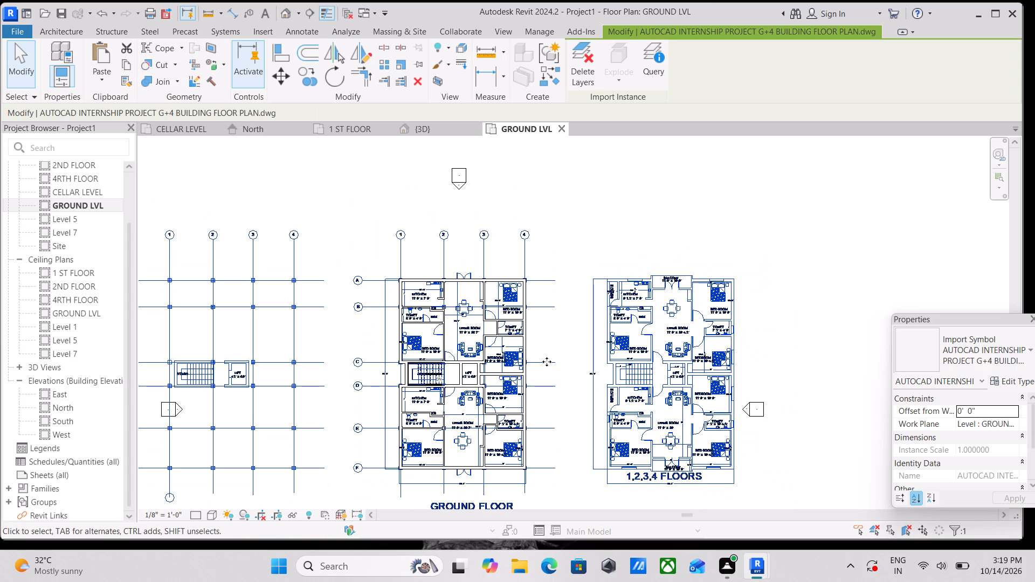
Draw a vertical room separation line about 2'-0" long across the wall opening of the plan's upper-left corner room.
scroll(436, 356, up, 3)
scroll(471, 321, up, 2)
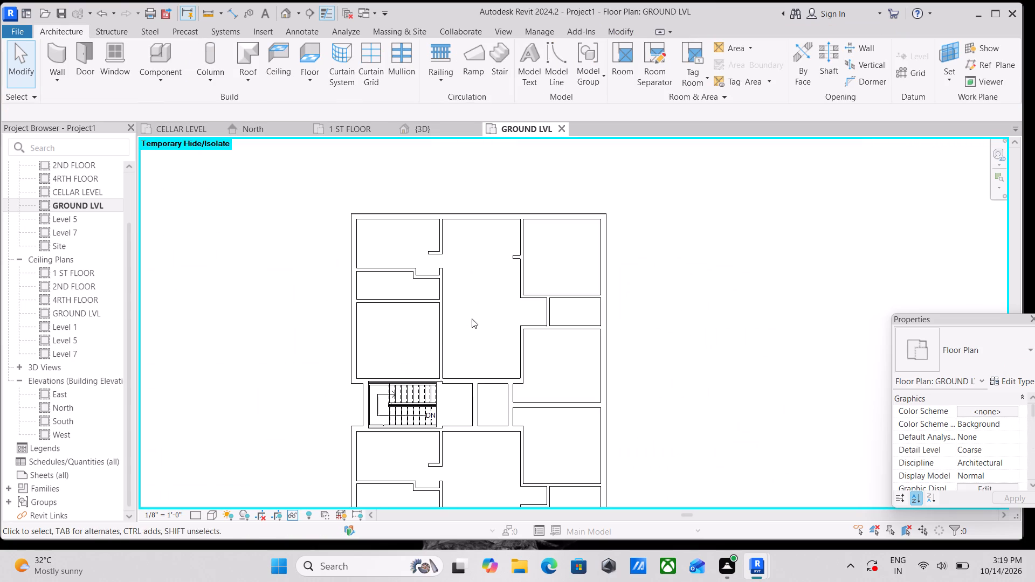
scroll(465, 264, up, 3)
scroll(468, 261, down, 5)
middle_drag(473, 266, 467, 228)
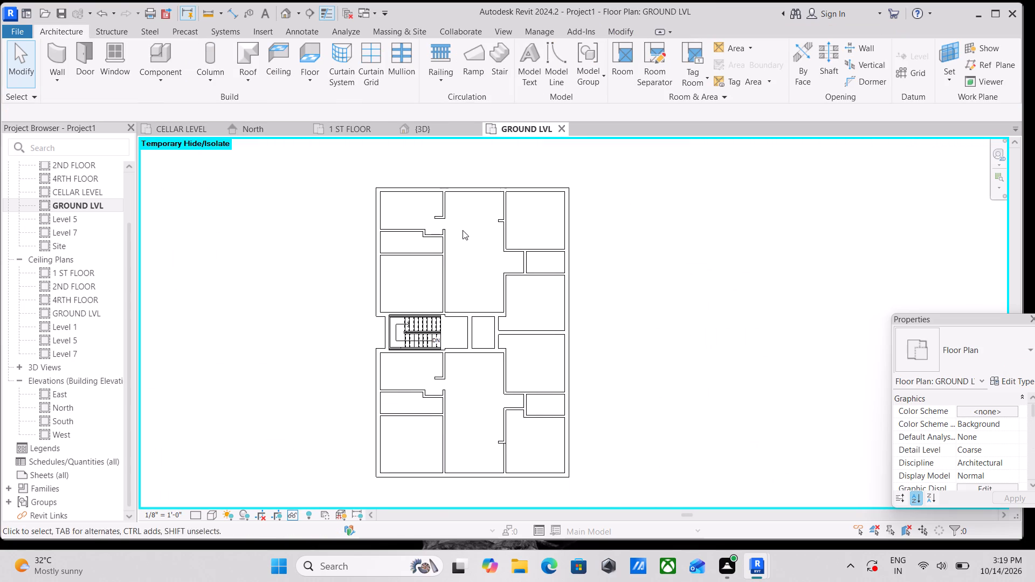
scroll(408, 230, up, 3)
scroll(456, 239, up, 1)
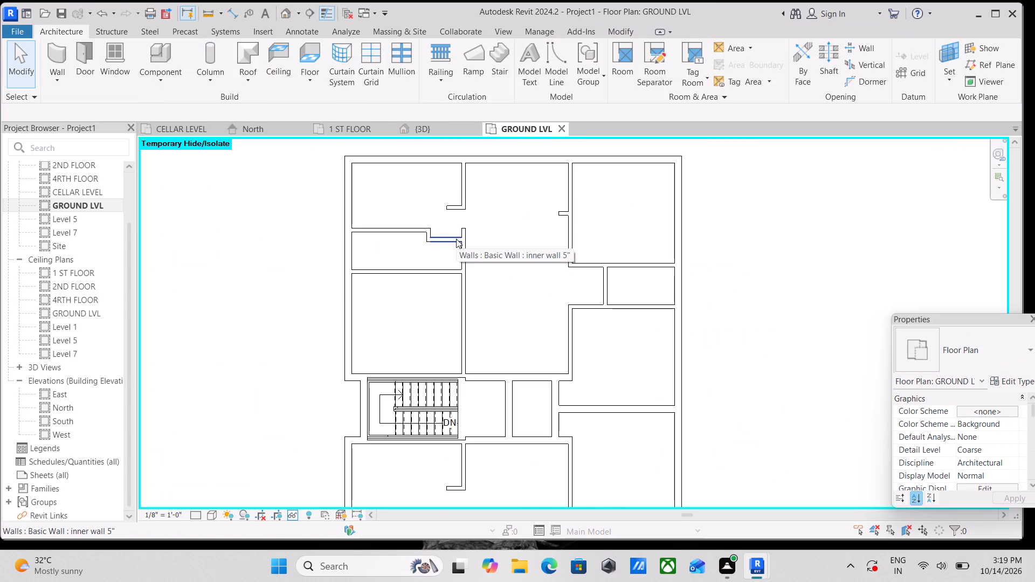
scroll(457, 211, up, 2)
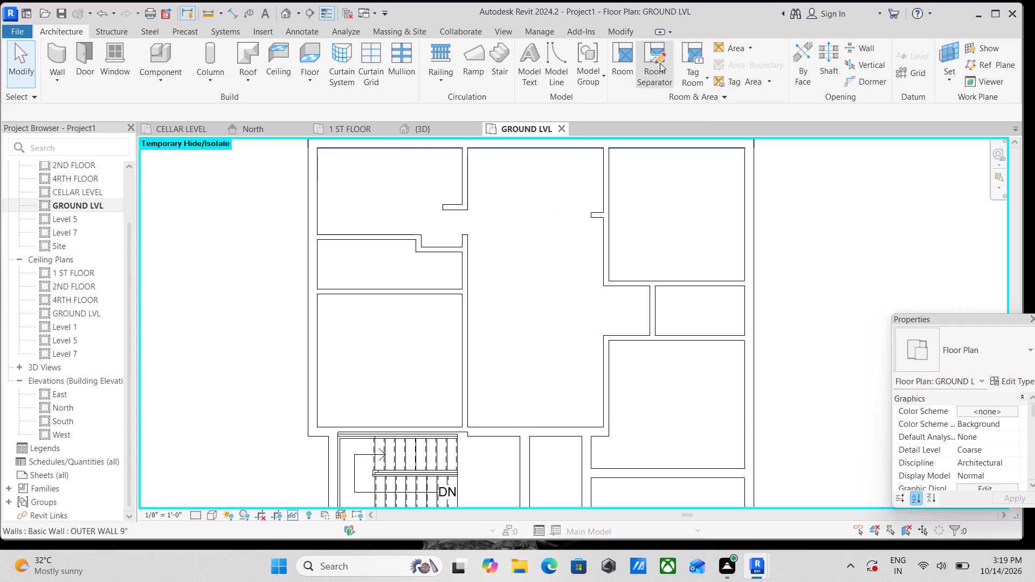
click(660, 63)
scroll(460, 210, up, 5)
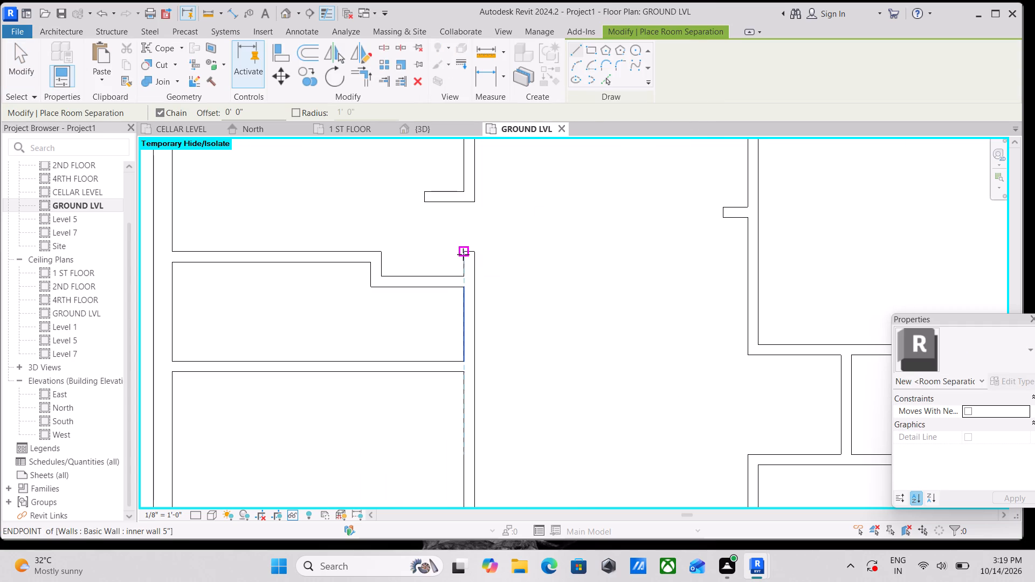
click(464, 253)
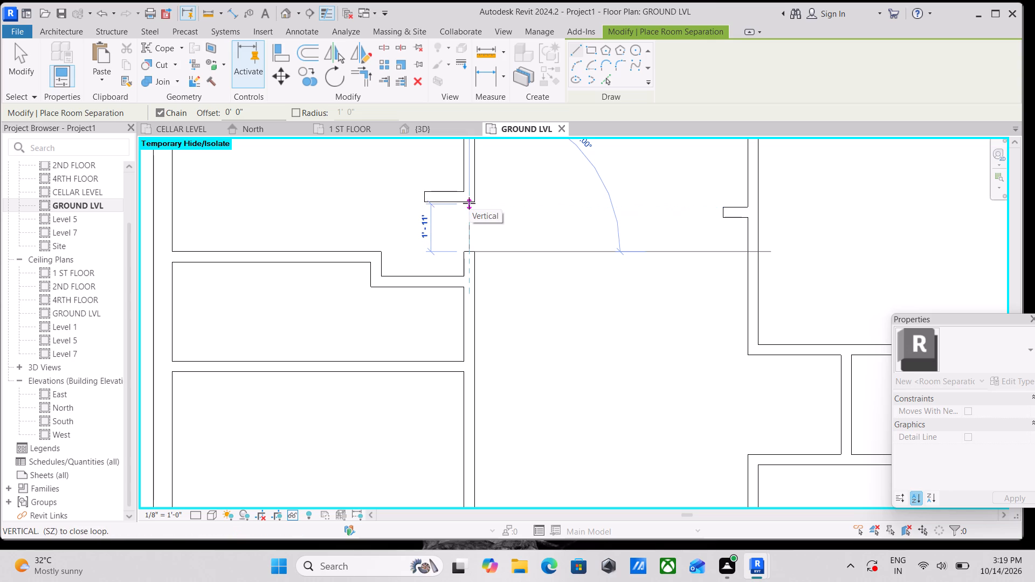
scroll(469, 202, up, 5)
click(470, 202)
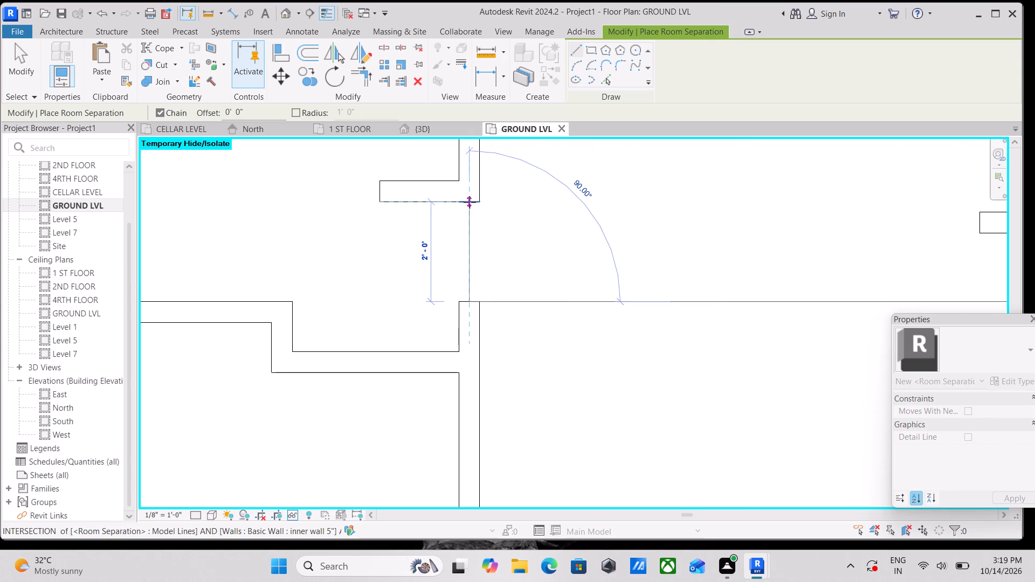
key(Escape)
Draw a vertical room separation line about 2'-0 1/2" long across the matching wall opening of the room just below the staircase.
scroll(516, 222, down, 4)
scroll(583, 223, down, 2)
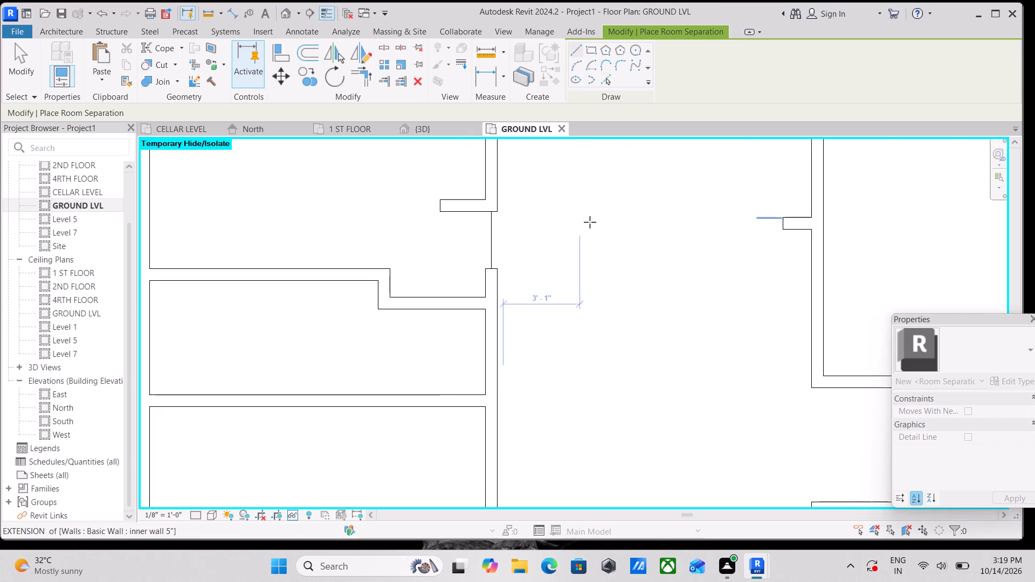
scroll(590, 222, down, 1)
middle_drag(588, 217, 499, 159)
scroll(559, 241, down, 2)
middle_drag(559, 243, 541, 206)
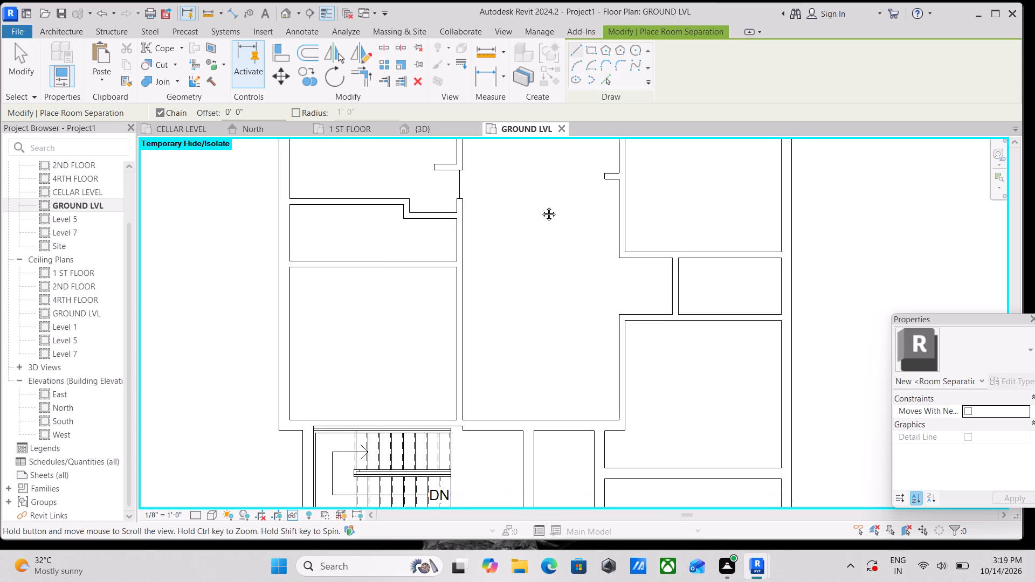
middle_drag(541, 206, 526, 157)
middle_drag(651, 345, 615, 226)
middle_drag(616, 374, 612, 362)
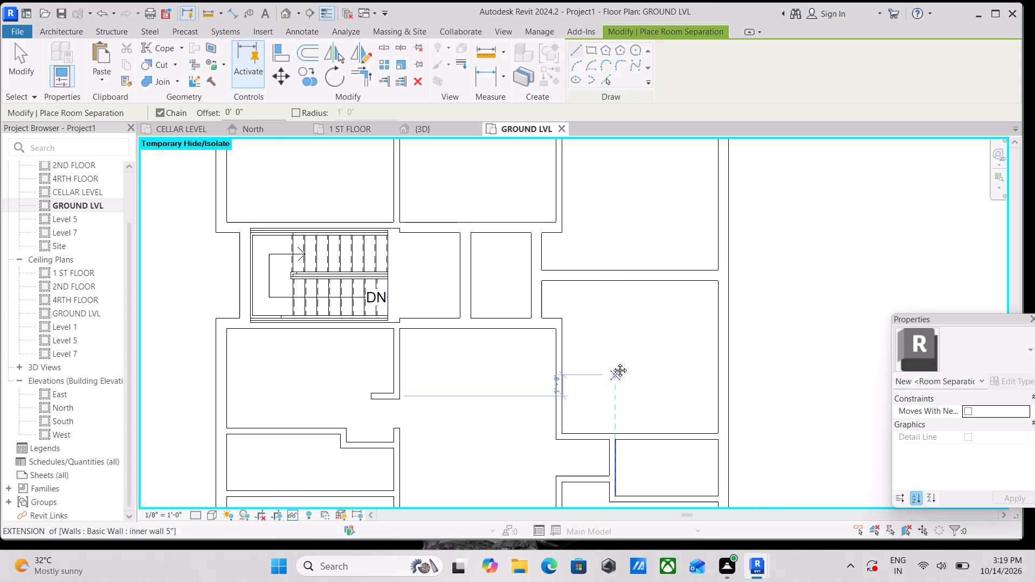
middle_drag(612, 362, 613, 248)
middle_drag(605, 422, 602, 271)
middle_drag(612, 365, 612, 330)
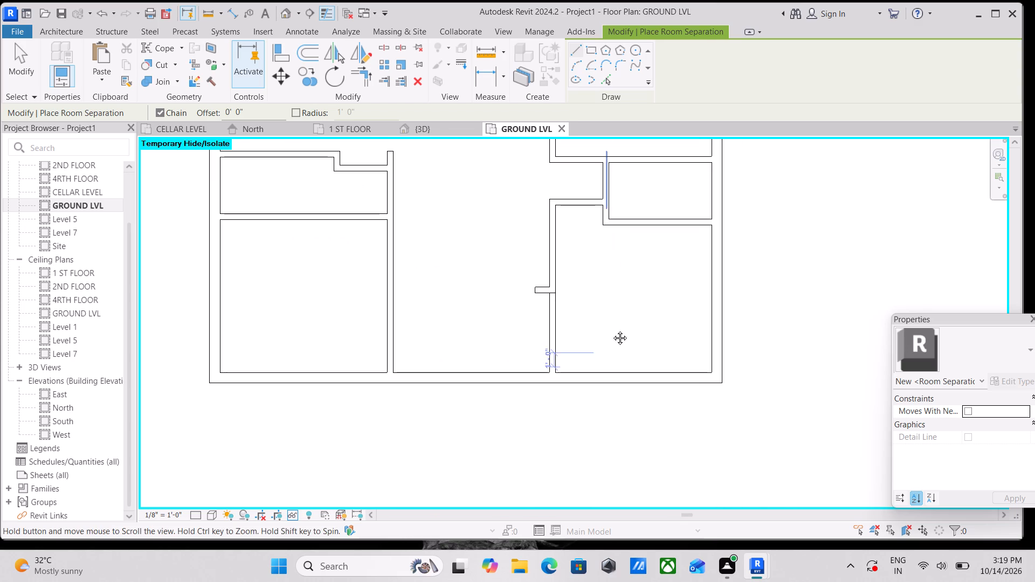
middle_drag(612, 330, 613, 318)
middle_drag(597, 282, 610, 407)
scroll(599, 287, down, 1)
middle_drag(540, 293, 547, 380)
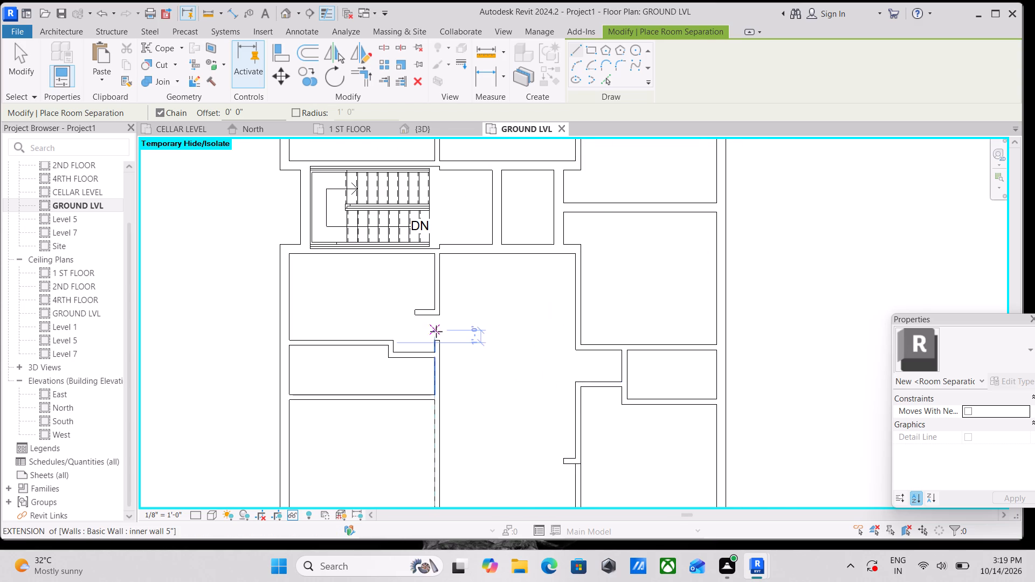
scroll(436, 332, up, 7)
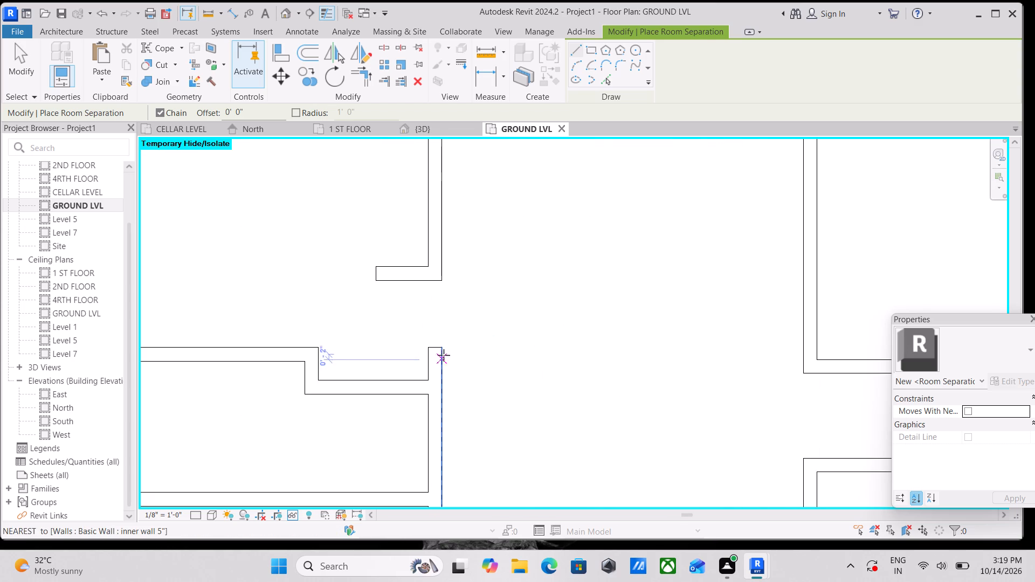
click(443, 348)
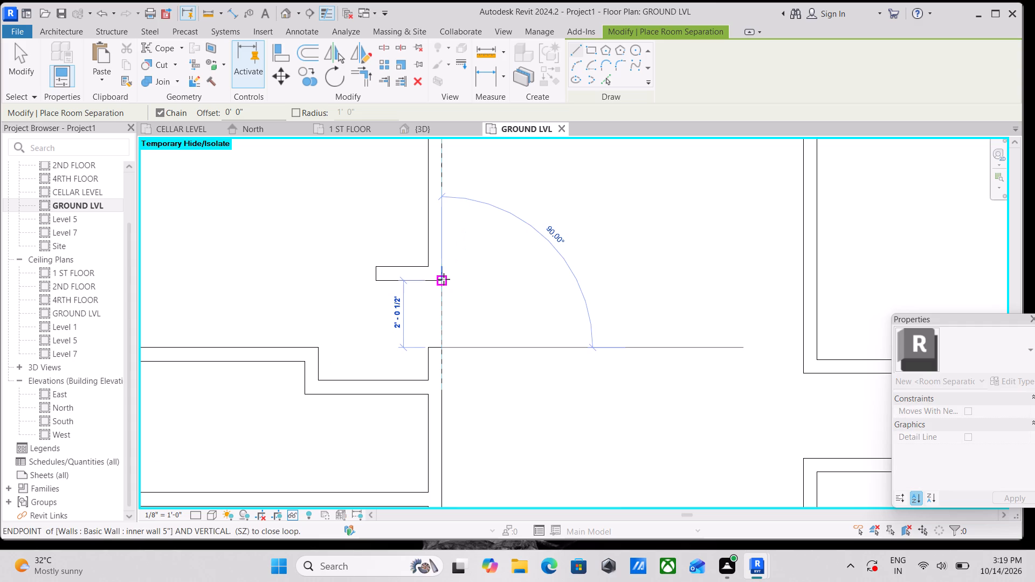
key(Escape)
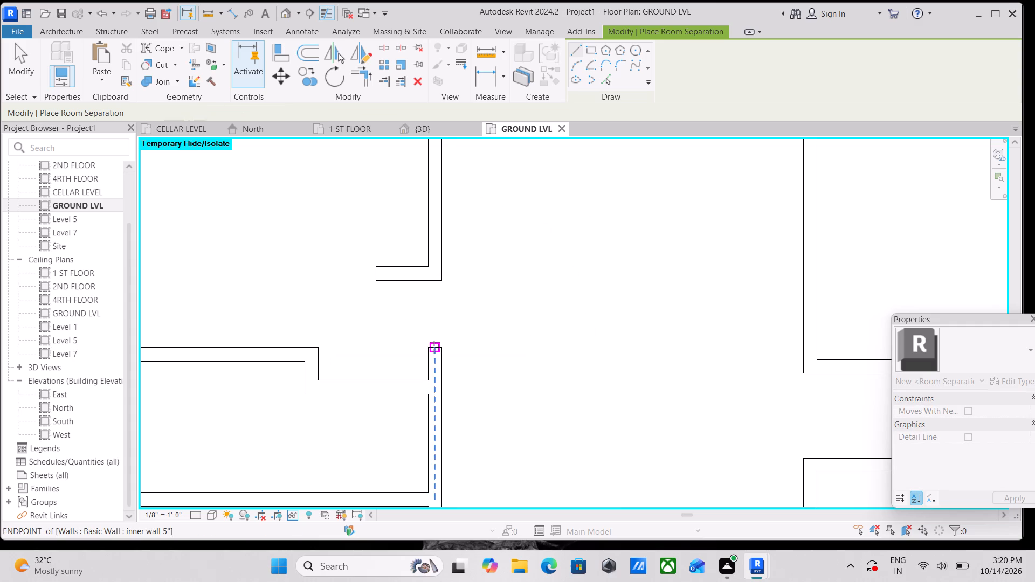
click(434, 347)
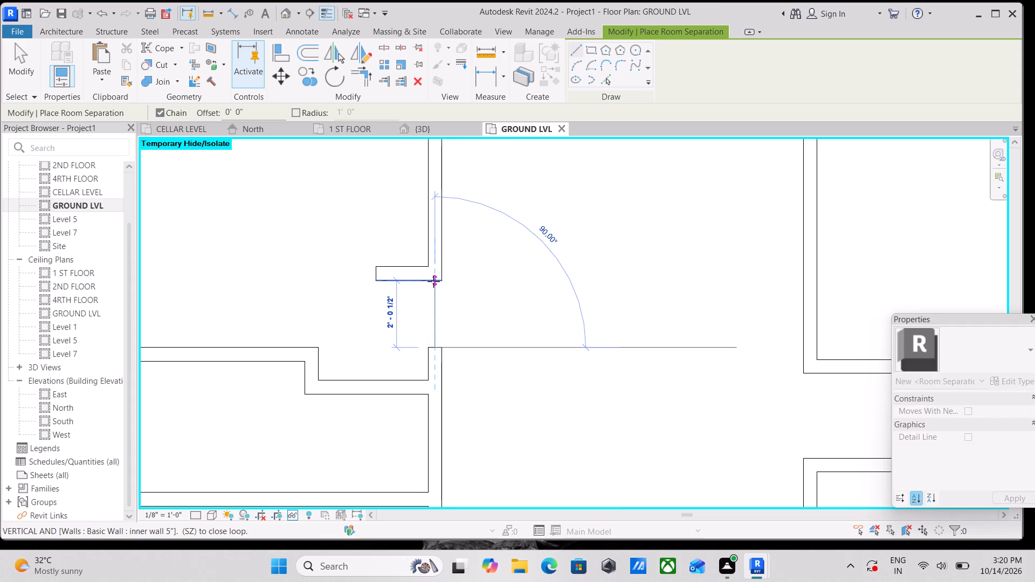
click(433, 281)
key(Escape)
scroll(473, 267, down, 2)
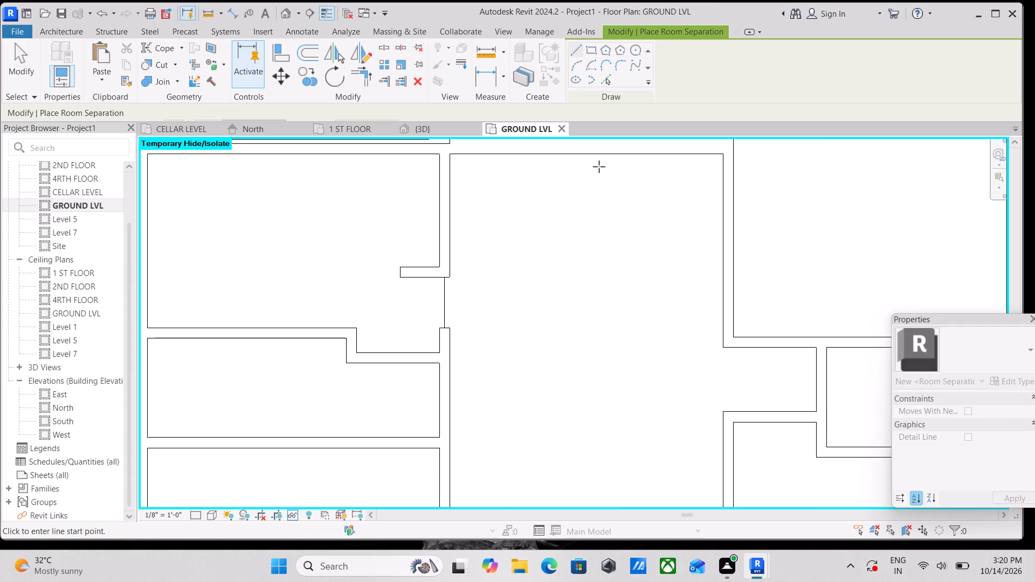
scroll(598, 164, down, 3)
middle_drag(589, 188, 572, 248)
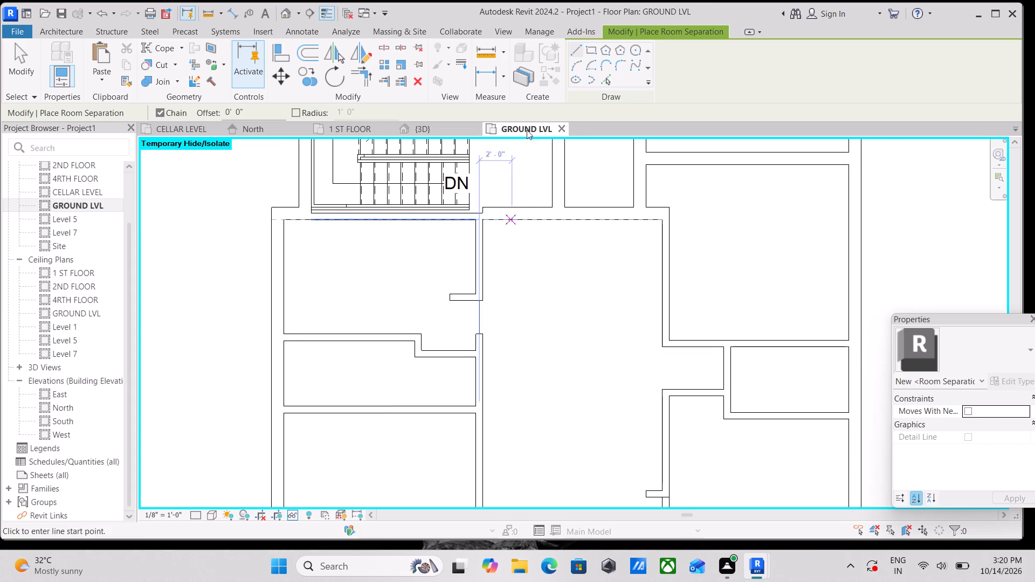
key(Escape)
Place rooms automatically, with tags, in all enclosed spaces of the ground floor plan.
scroll(576, 74, down, 2)
scroll(553, 216, down, 1)
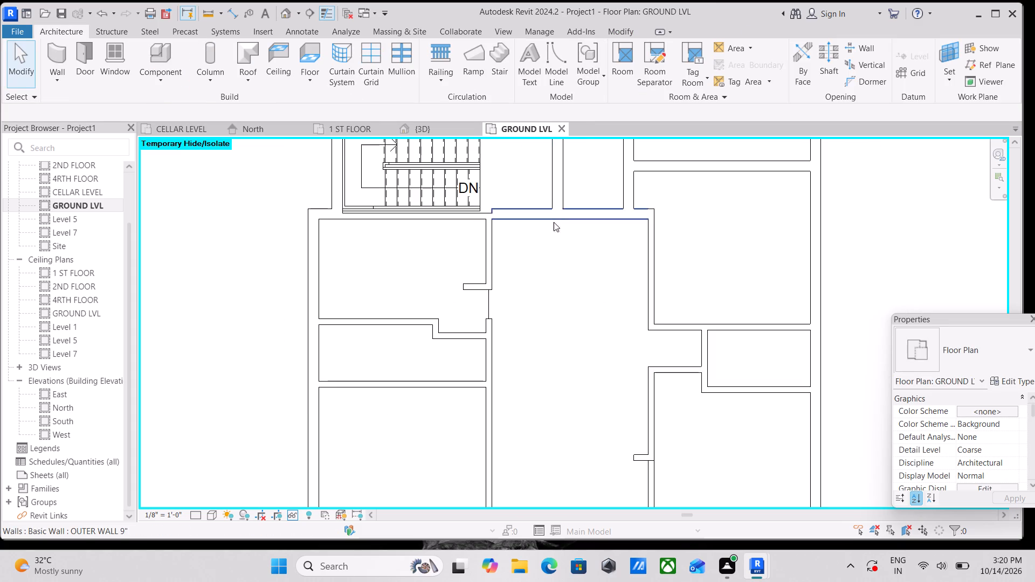
scroll(558, 242, down, 2)
middle_drag(558, 242, 527, 320)
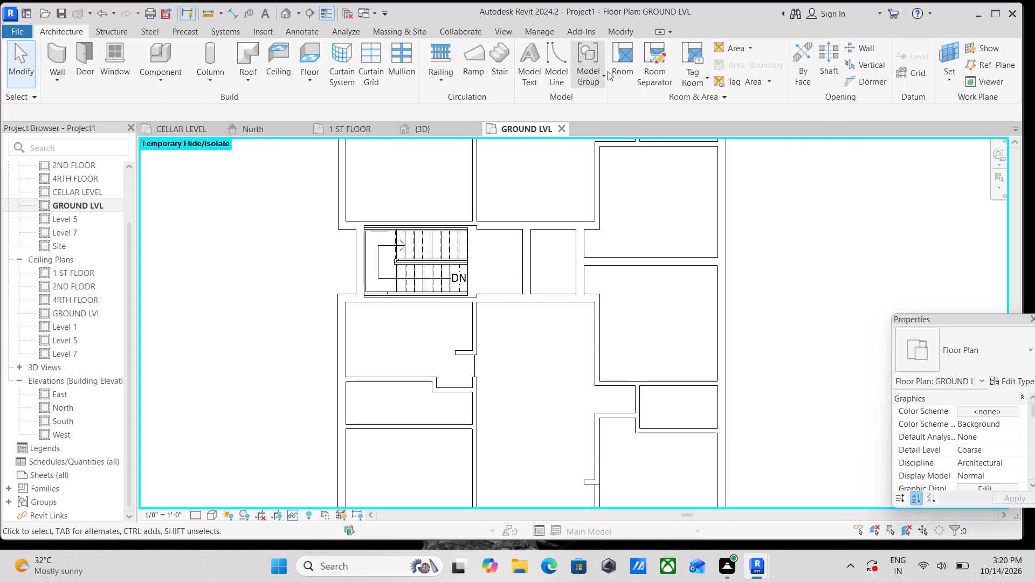
click(622, 62)
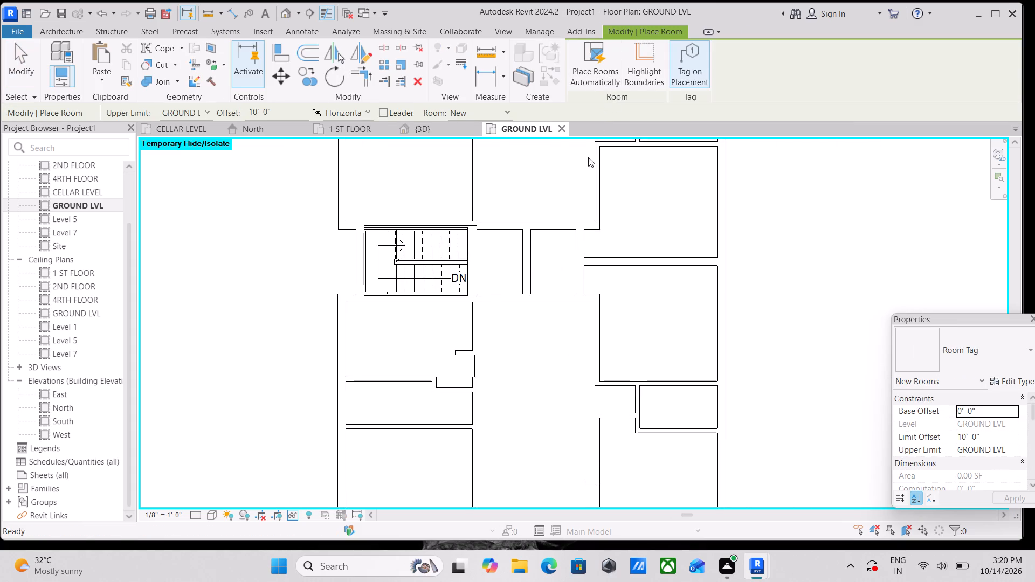
click(601, 71)
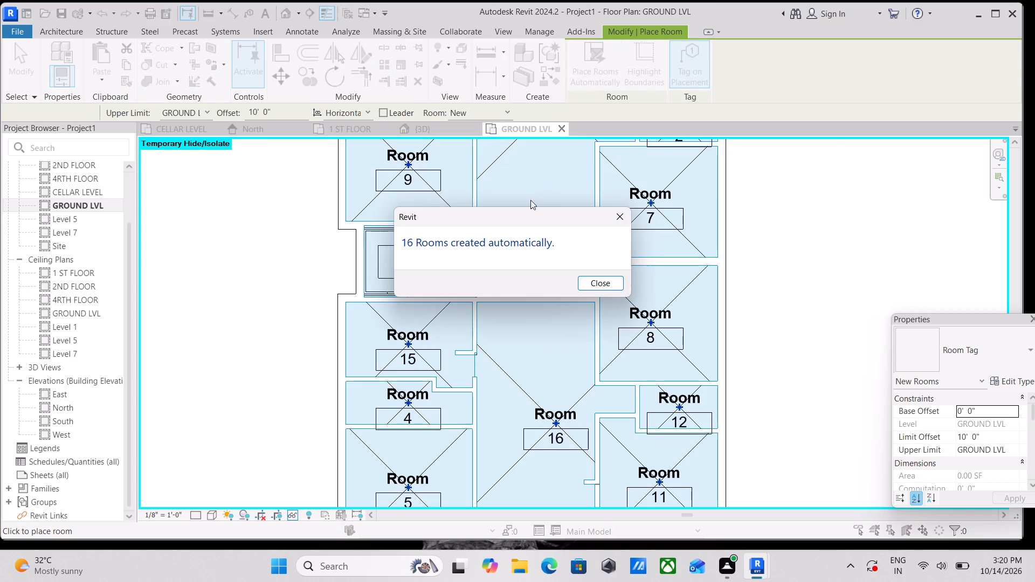
click(591, 283)
Examine the placed rooms and their tags in the upper and lower units and around the staircase.
scroll(489, 219, up, 2)
scroll(531, 195, down, 2)
middle_drag(533, 192, 476, 342)
middle_drag(472, 220, 464, 351)
middle_drag(485, 311, 494, 240)
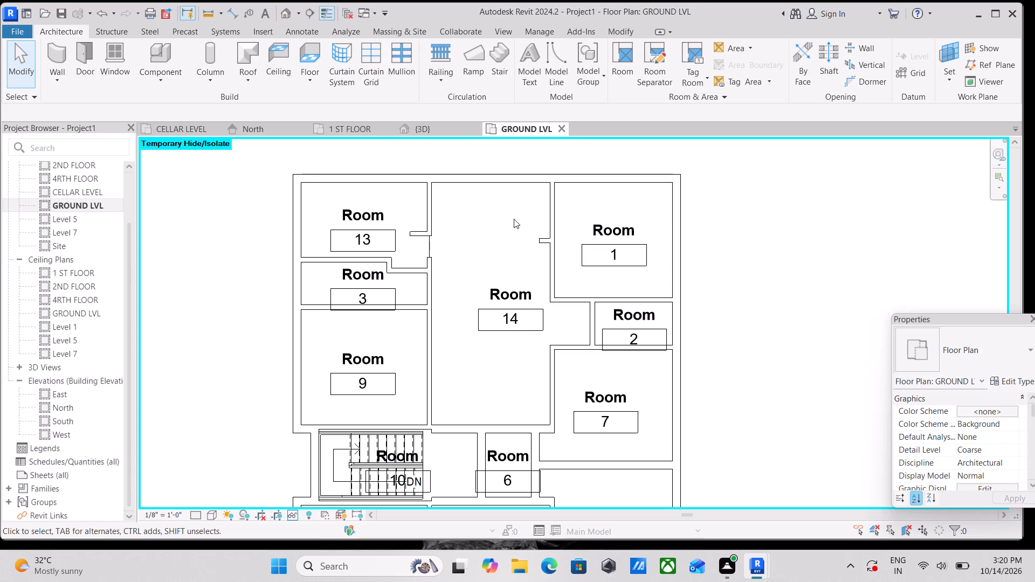
scroll(379, 202, down, 2)
scroll(447, 294, down, 2)
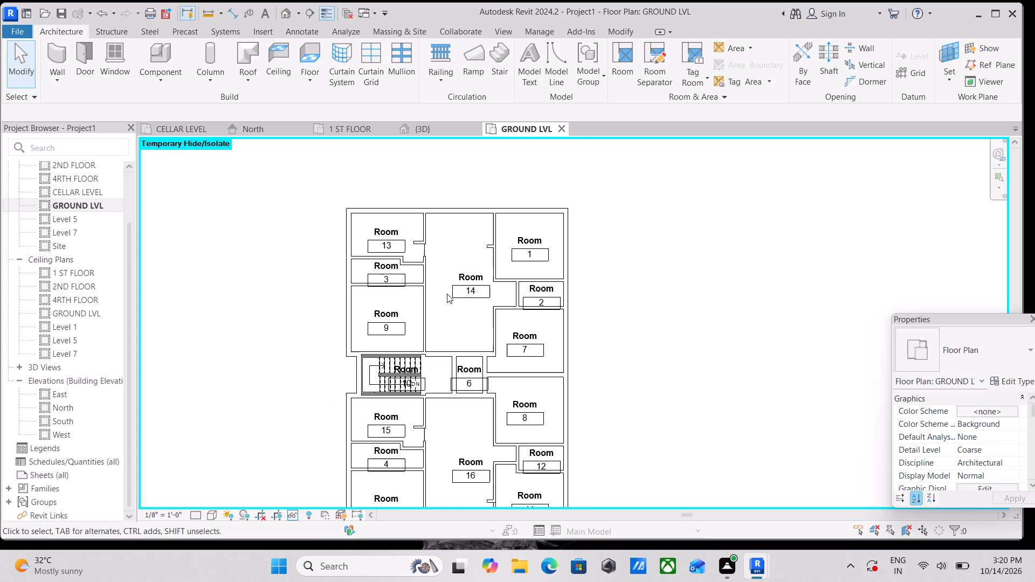
middle_drag(446, 294, 383, 175)
scroll(410, 448, up, 3)
scroll(397, 363, up, 3)
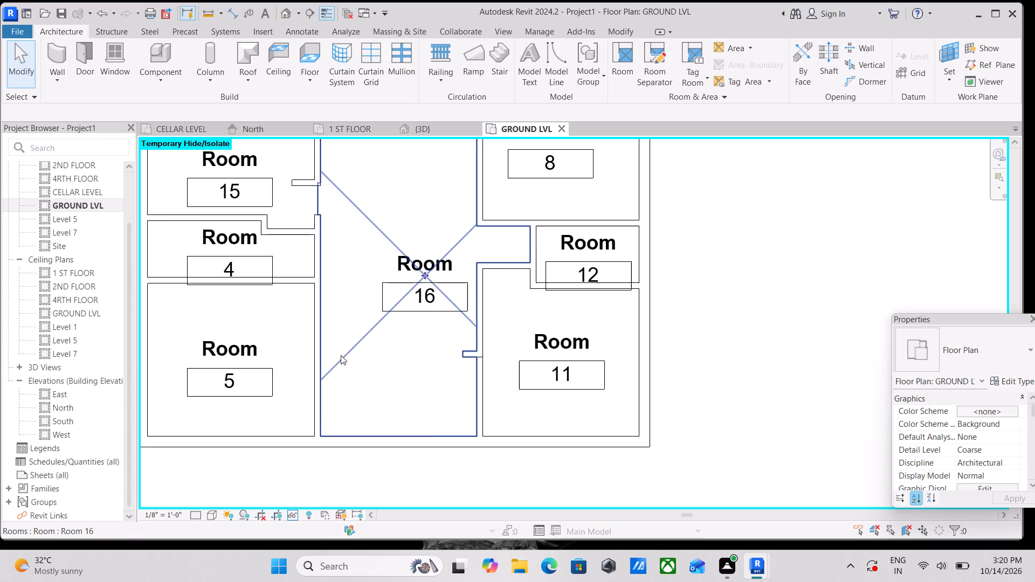
scroll(341, 355, down, 2)
middle_drag(341, 355, 408, 405)
scroll(429, 355, down, 4)
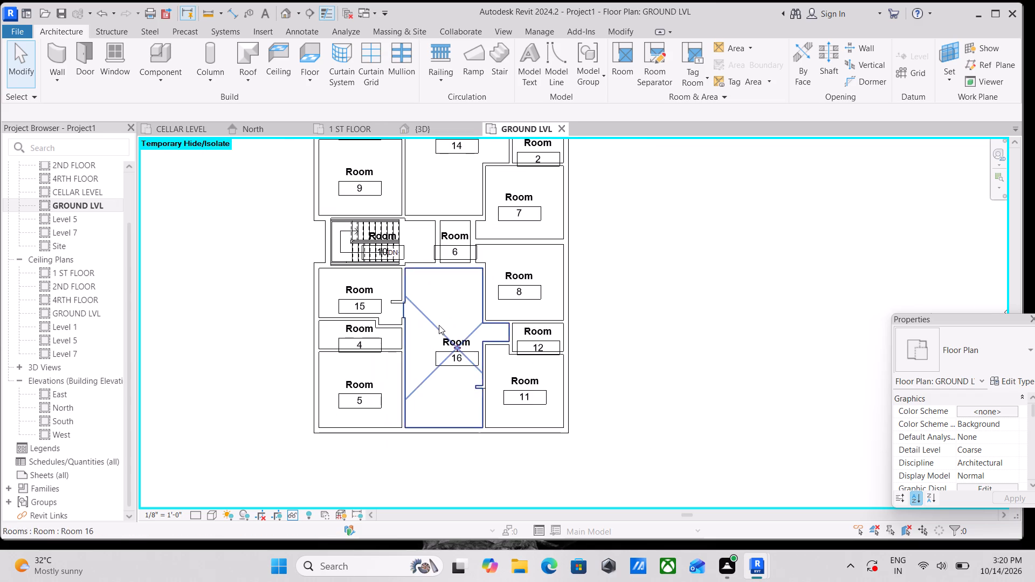
middle_drag(439, 326, 436, 383)
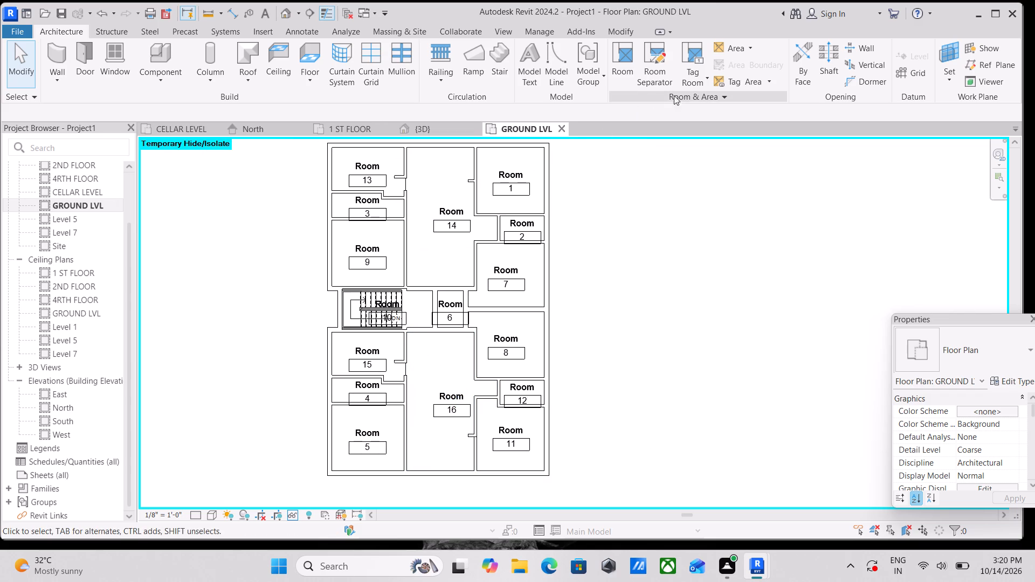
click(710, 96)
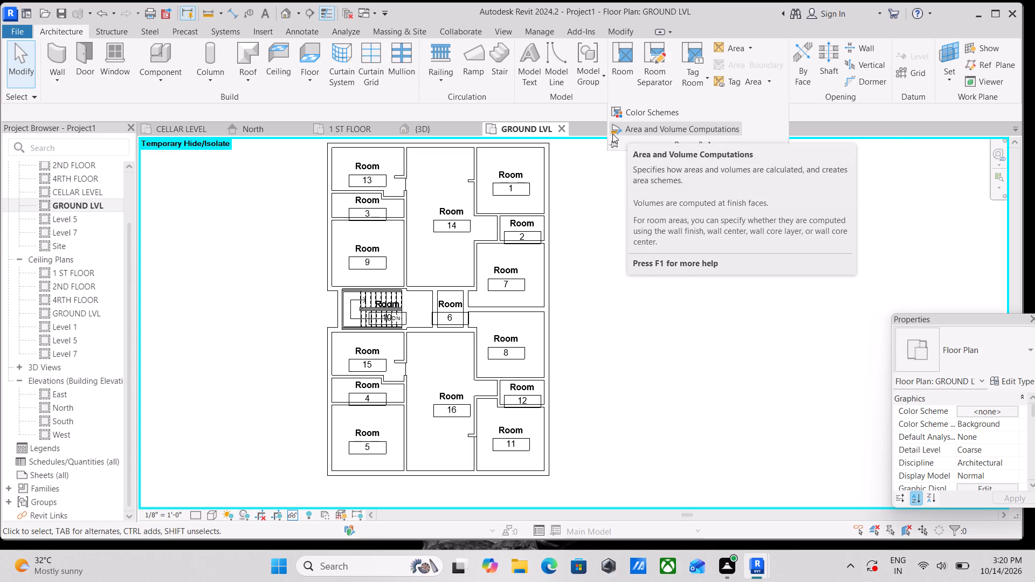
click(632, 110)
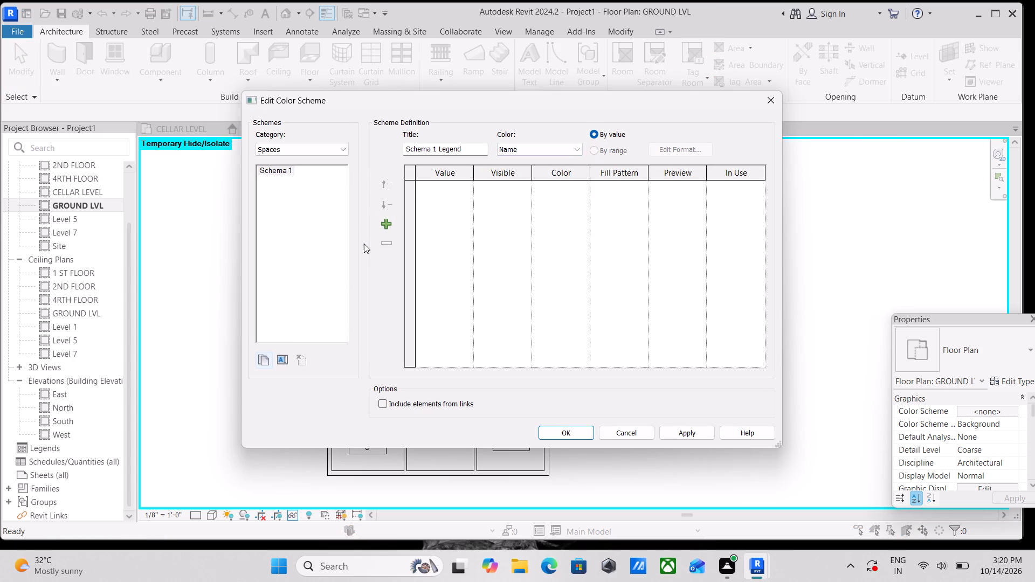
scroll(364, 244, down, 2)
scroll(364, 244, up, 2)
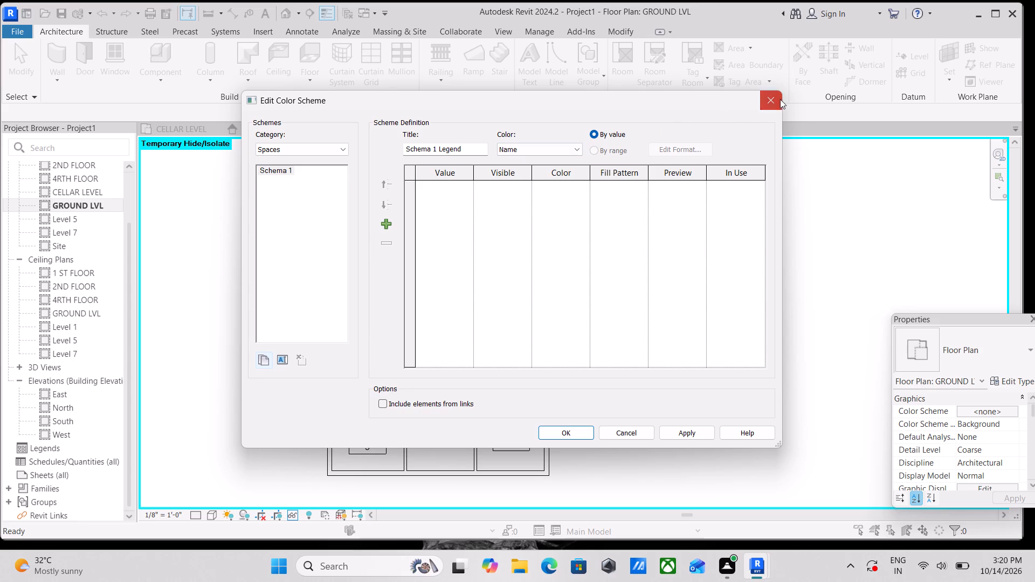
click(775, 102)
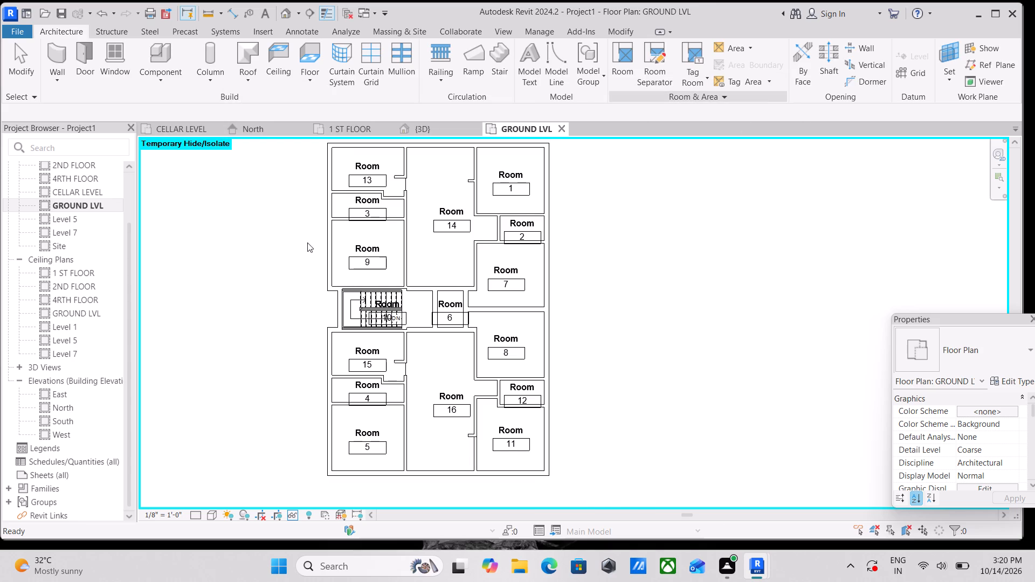
Rename room 13, in the plan's upper-left corner, as KITCHEN through its tag.
scroll(320, 168, up, 3)
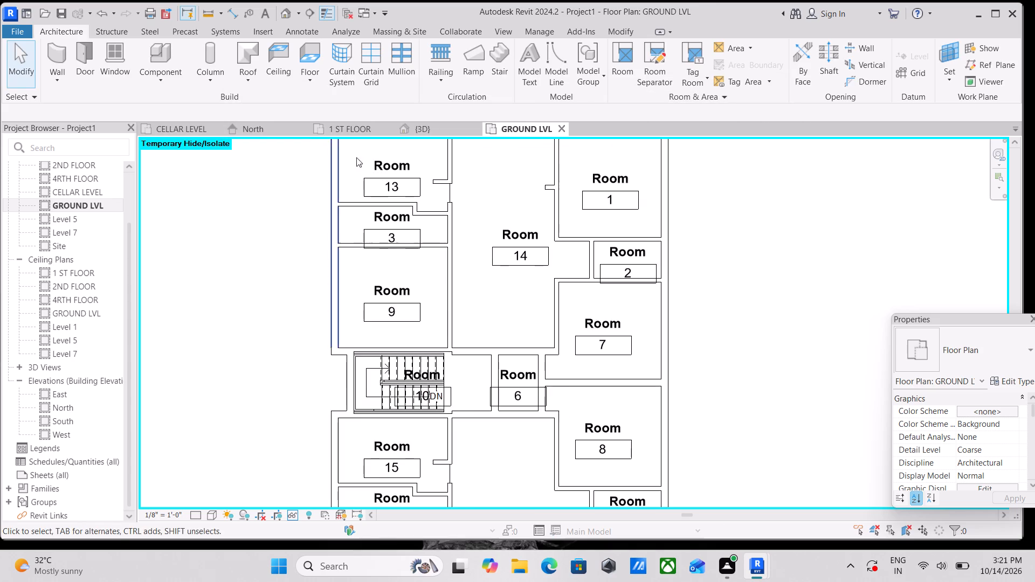
scroll(359, 156, up, 4)
scroll(411, 176, up, 3)
click(425, 174)
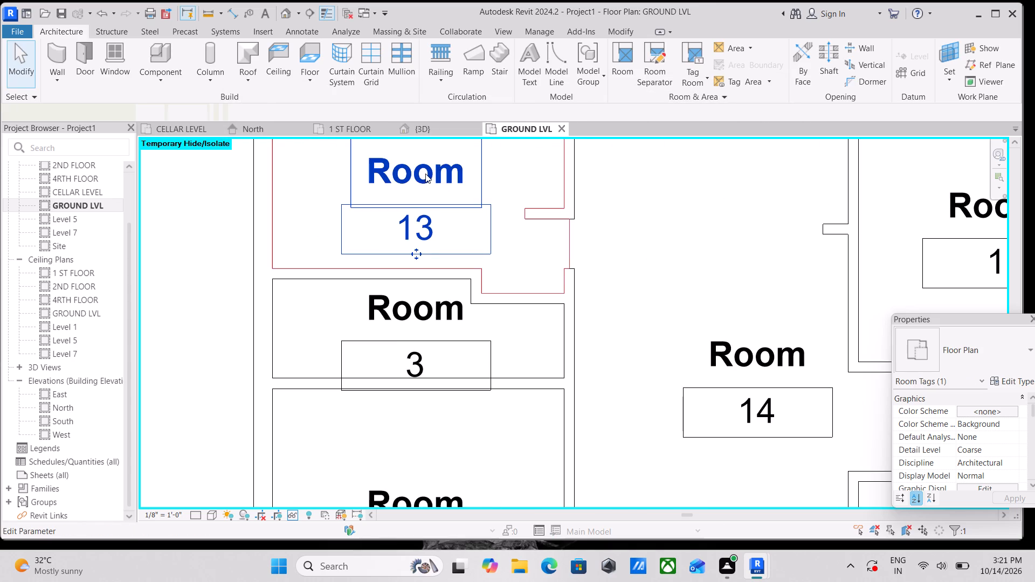
click(425, 174)
scroll(425, 174, down, 9)
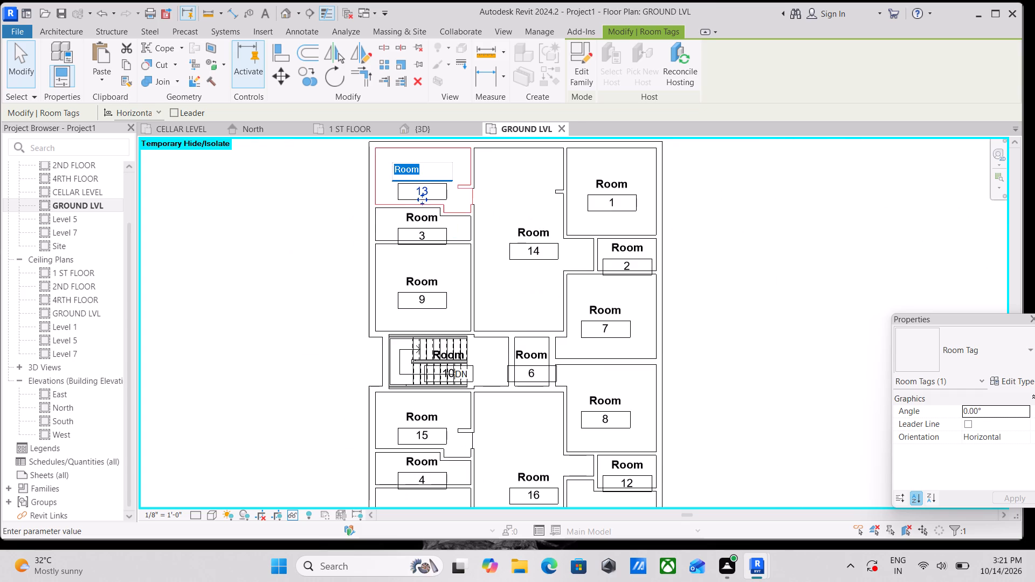
scroll(425, 174, down, 3)
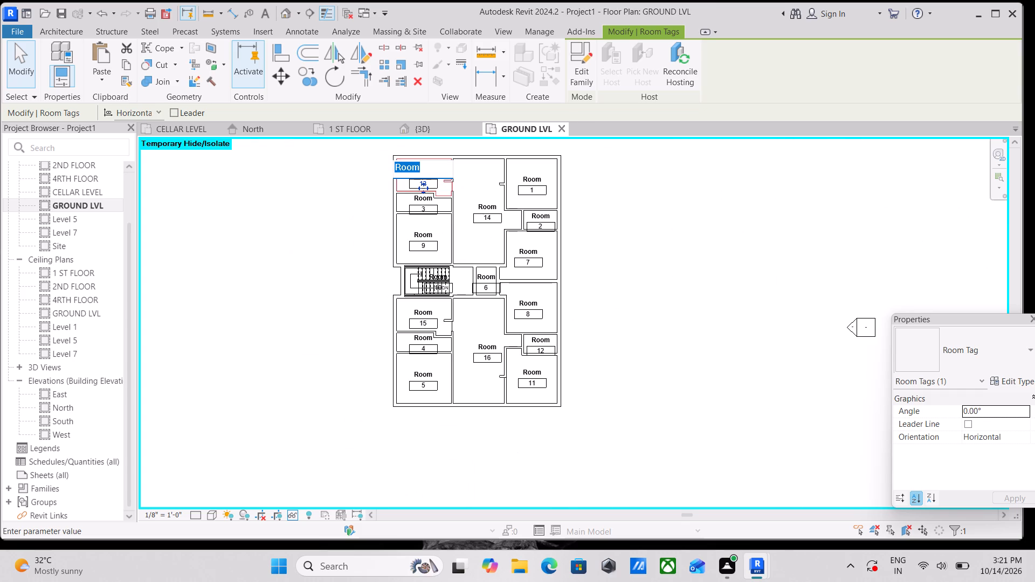
scroll(425, 174, up, 8)
scroll(425, 174, down, 3)
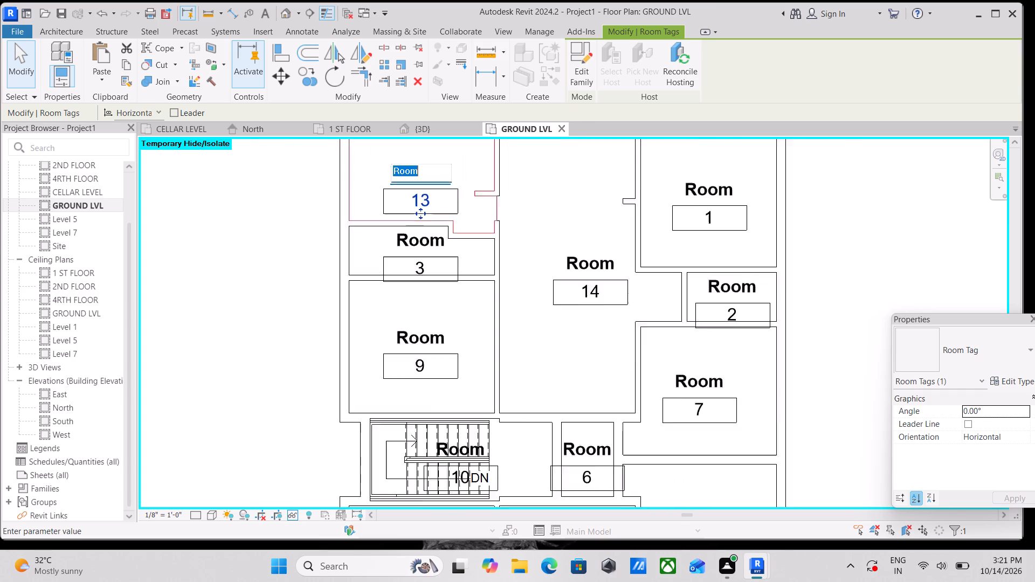
scroll(425, 174, down, 3)
scroll(425, 174, up, 5)
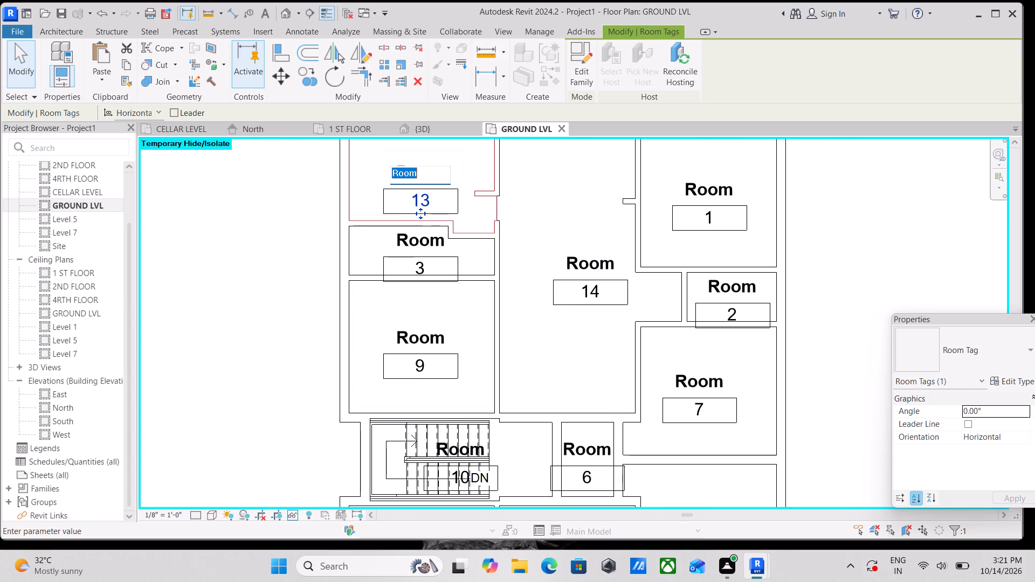
text(ki)
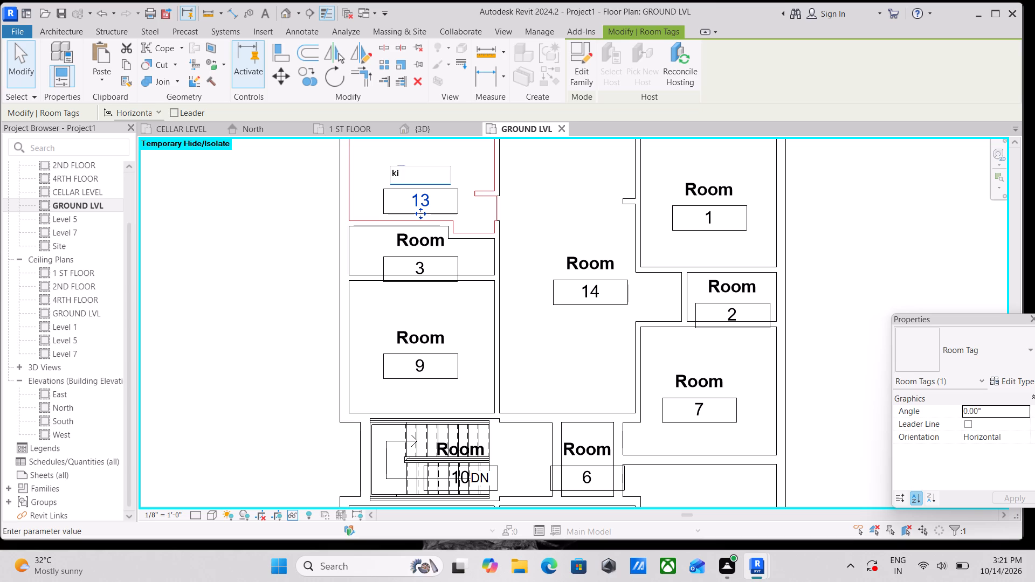
key(BackSpace)
key(BackSpace)
key(Tab)
key(Tab)
text(KI)
text(TCHEN)
key(Return)
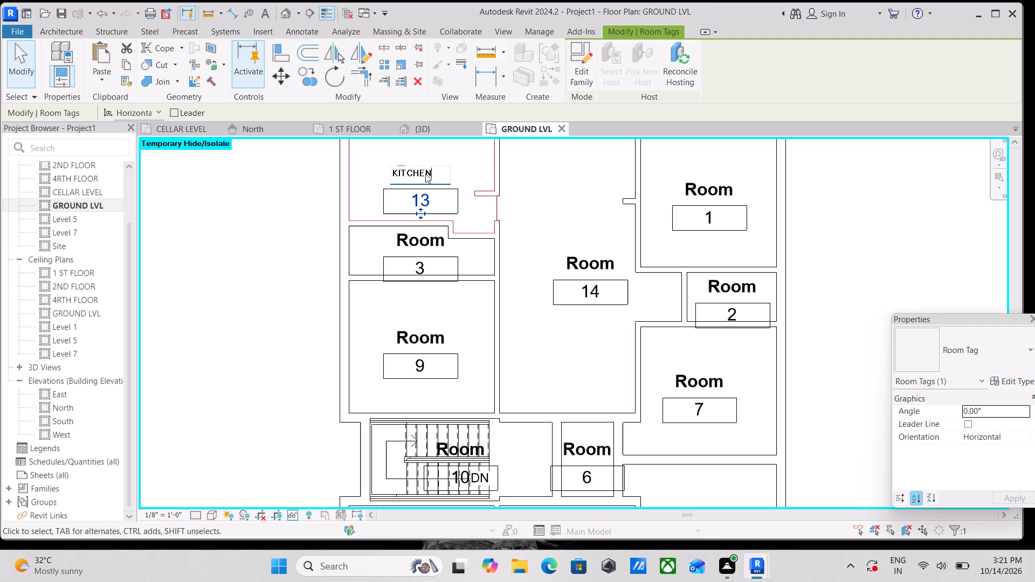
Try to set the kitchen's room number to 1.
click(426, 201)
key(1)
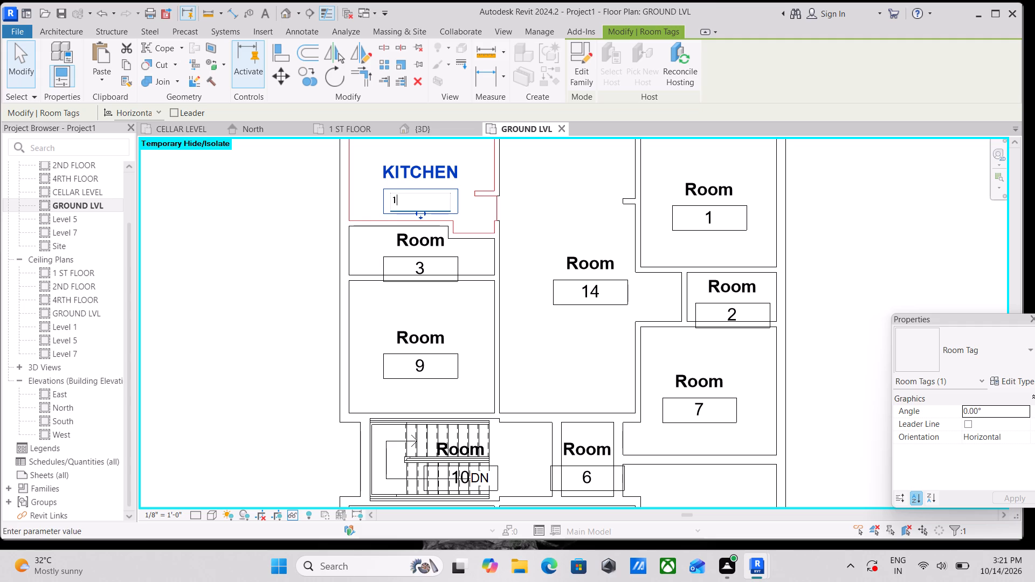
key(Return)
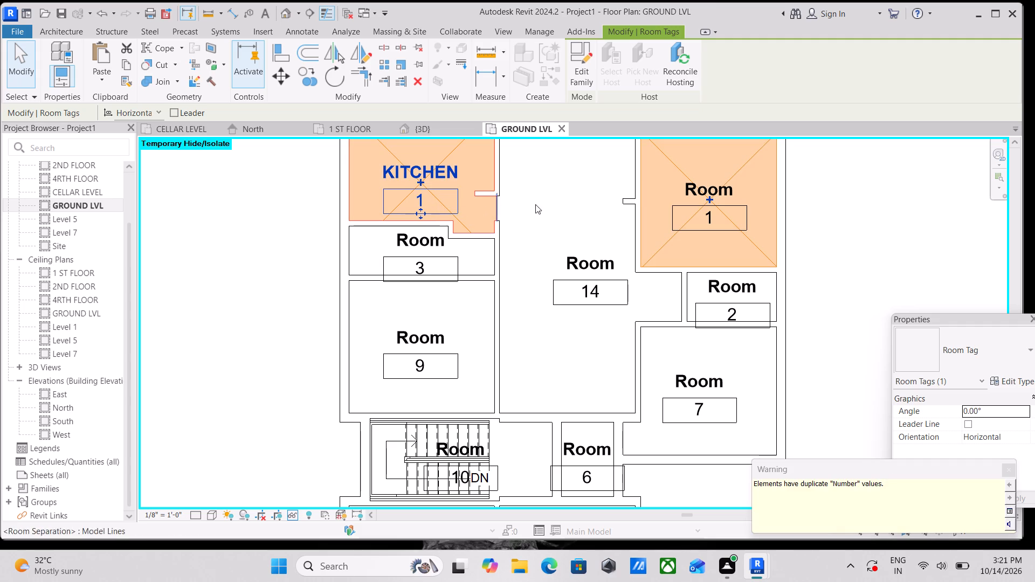
Replace the kitchen's room number with the text ROOM.
click(423, 201)
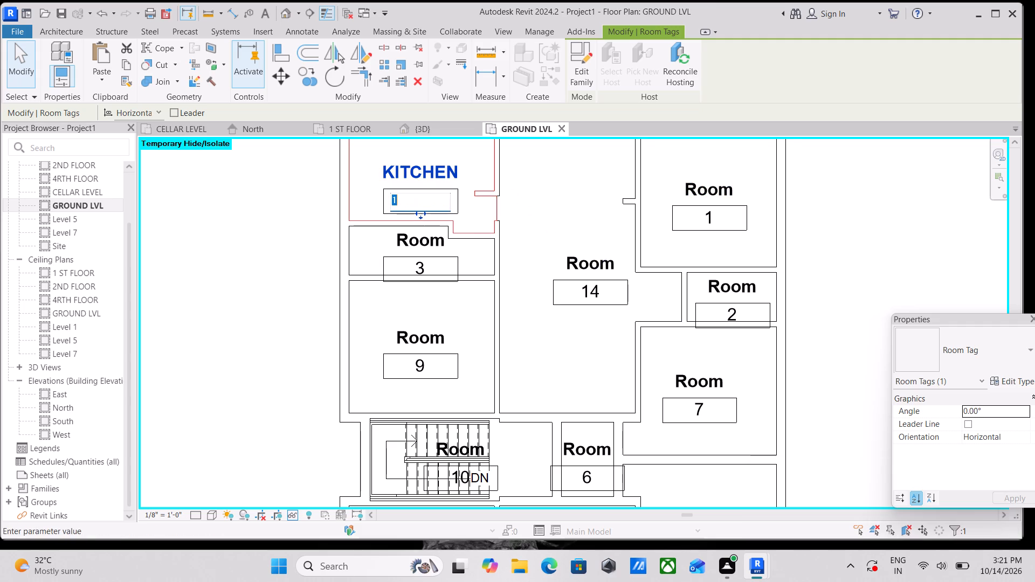
key(BackSpace)
text(ROO)
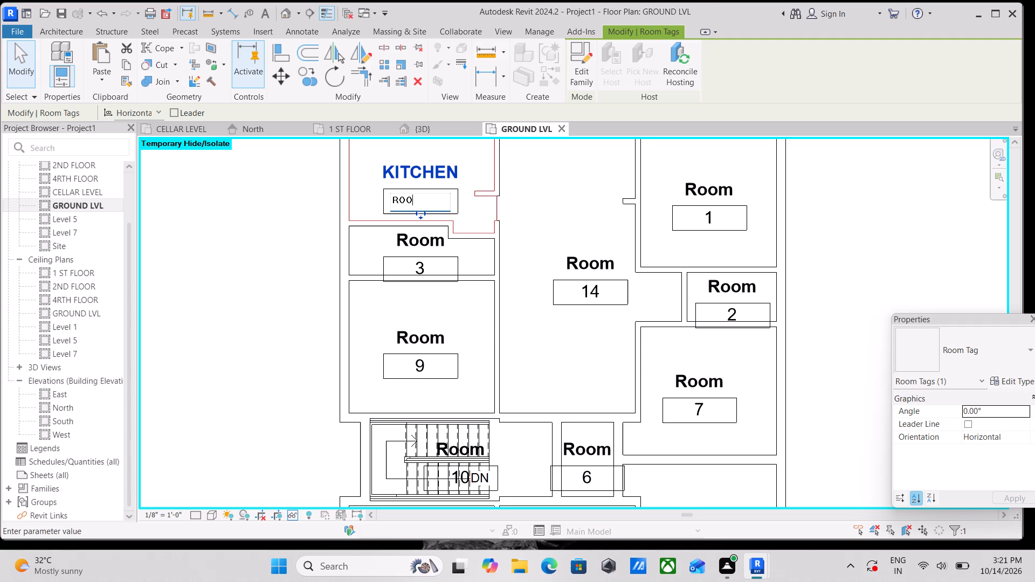
key(m)
key(Return)
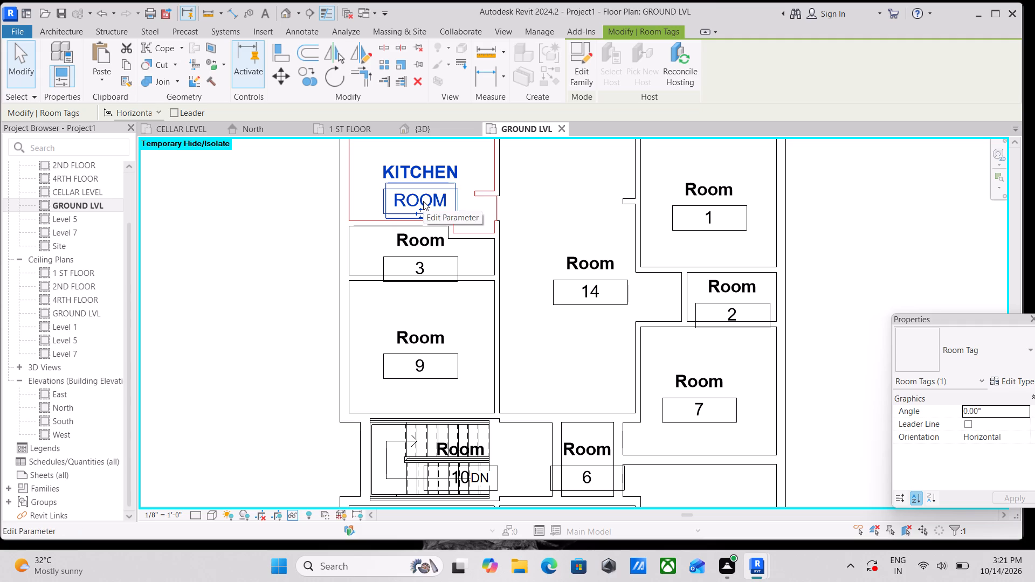
Rename room 1, in the plan's upper-right corner, as BED ROOM through its tag.
click(721, 186)
click(721, 188)
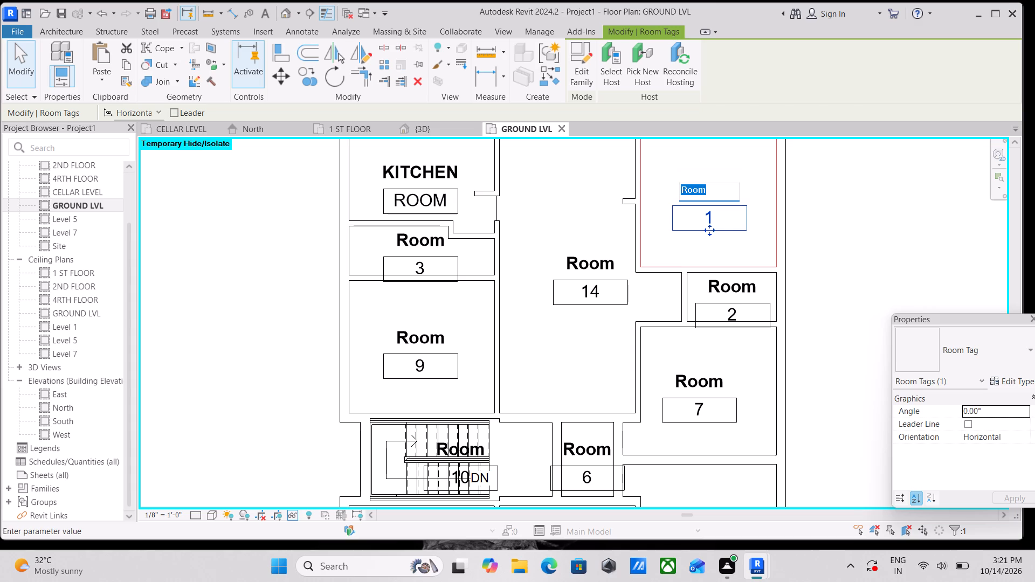
key(BackSpace)
text(BED)
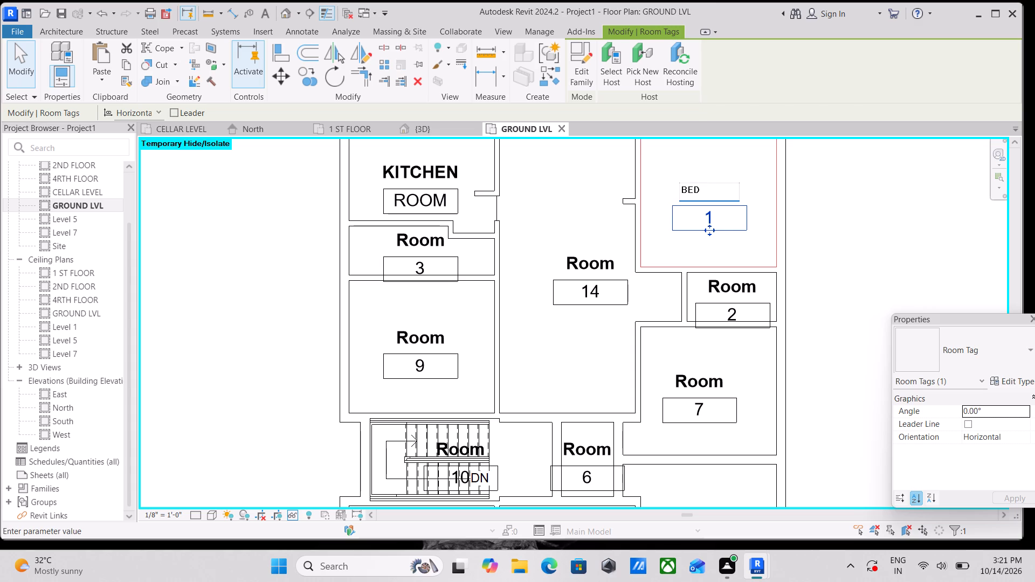
click(719, 234)
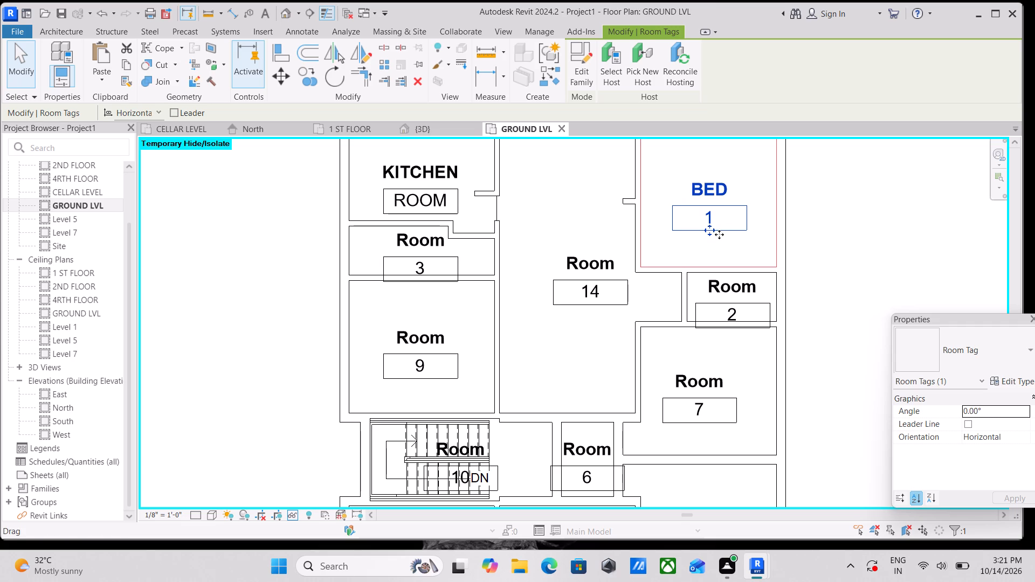
click(714, 217)
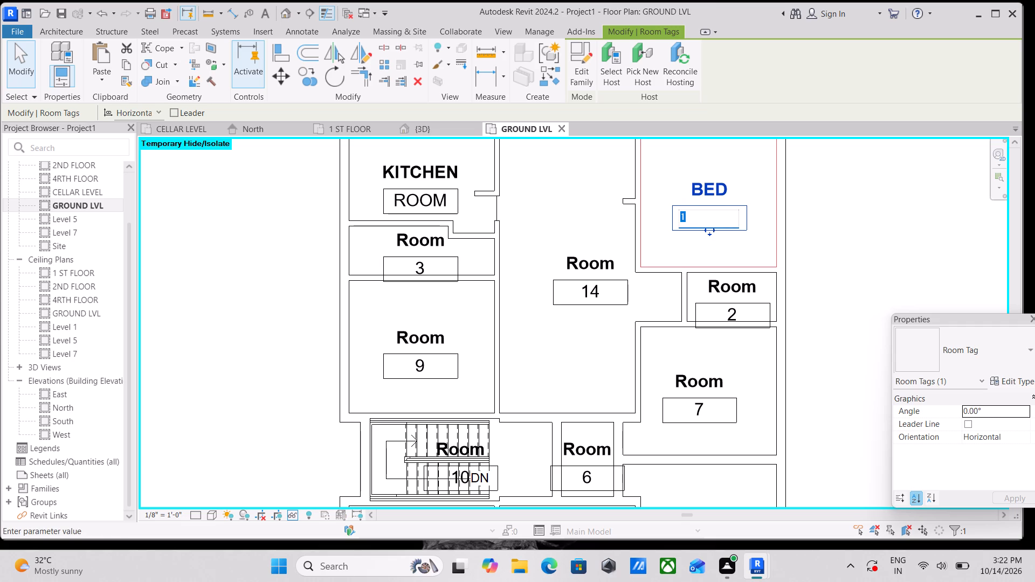
double_click(720, 193)
click(721, 190)
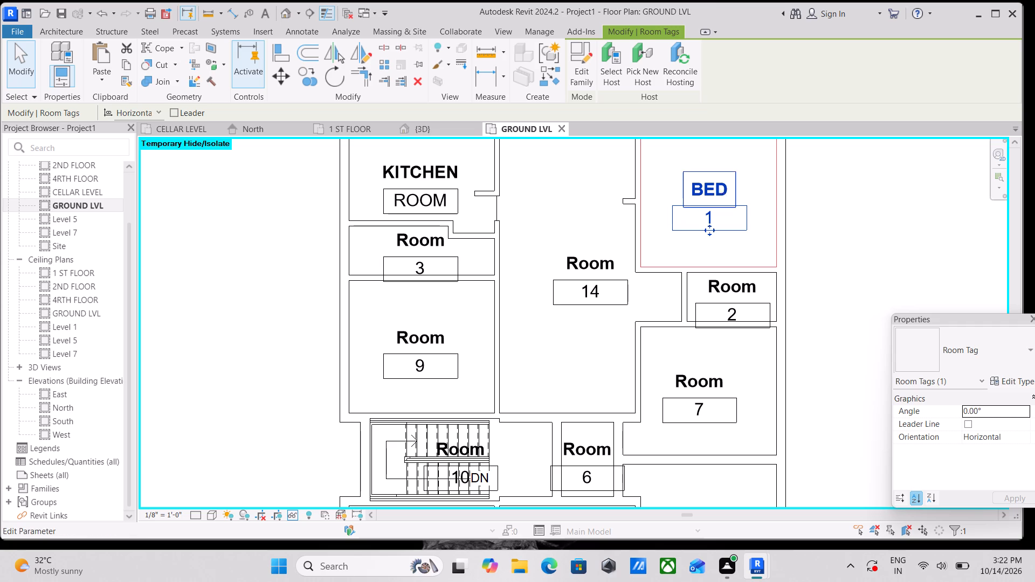
key(space)
text(R)
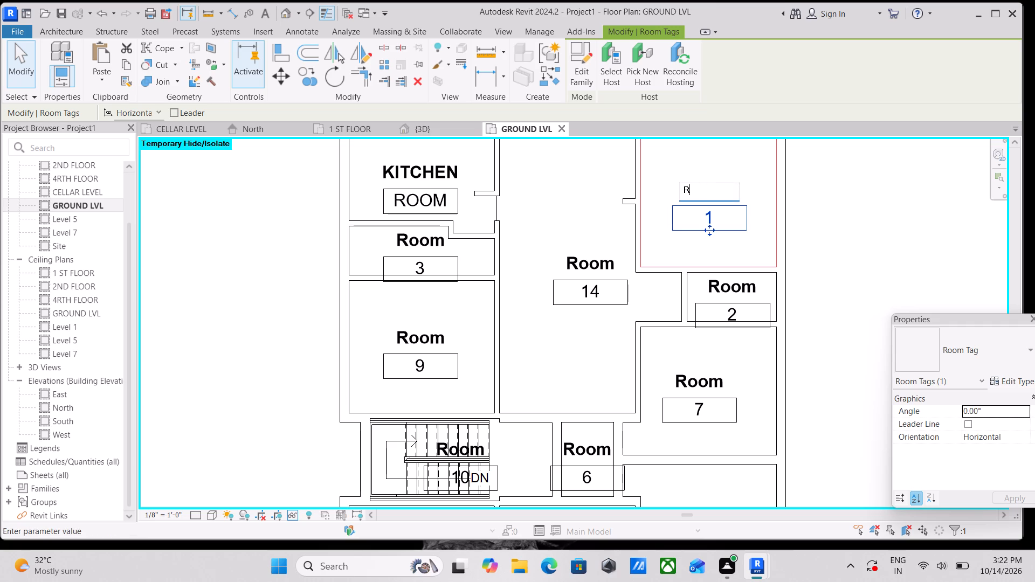
key(BackSpace)
text(BED)
key(space)
text(ROOM)
key(Return)
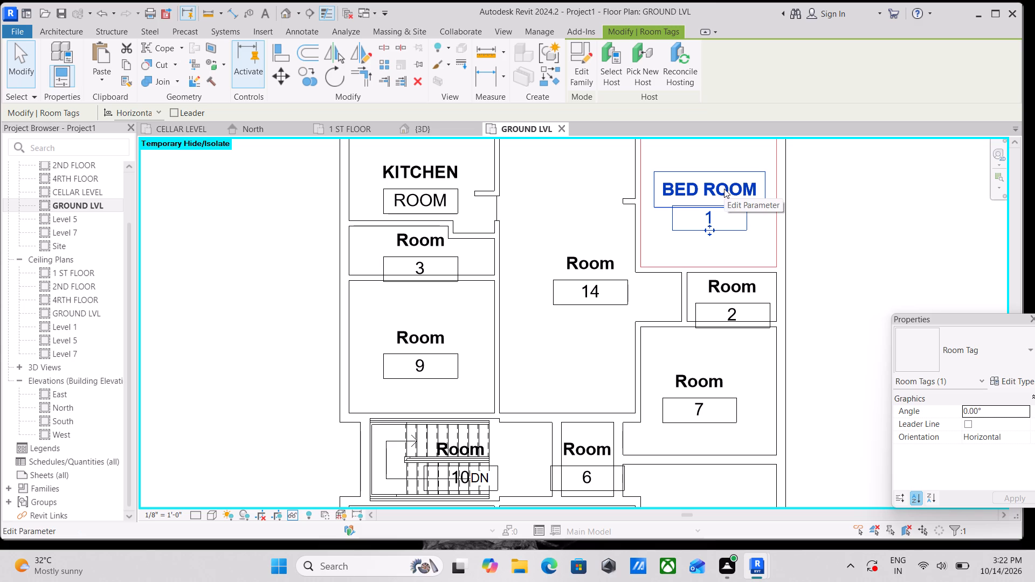
Rename room 2, the small room directly below the upper-right bedroom, as TOILET.
click(728, 290)
click(735, 287)
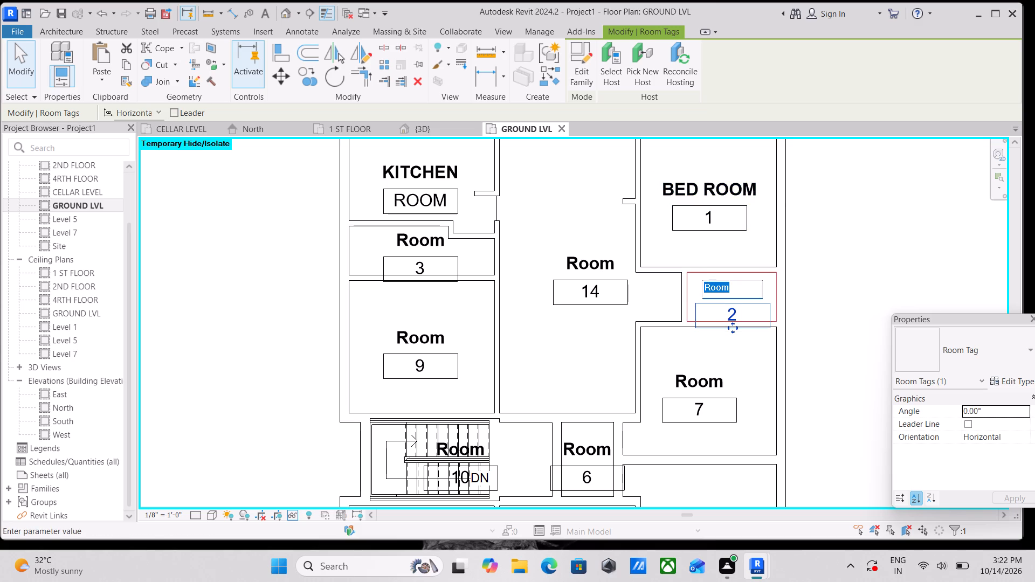
key(BackSpace)
text(TOILET)
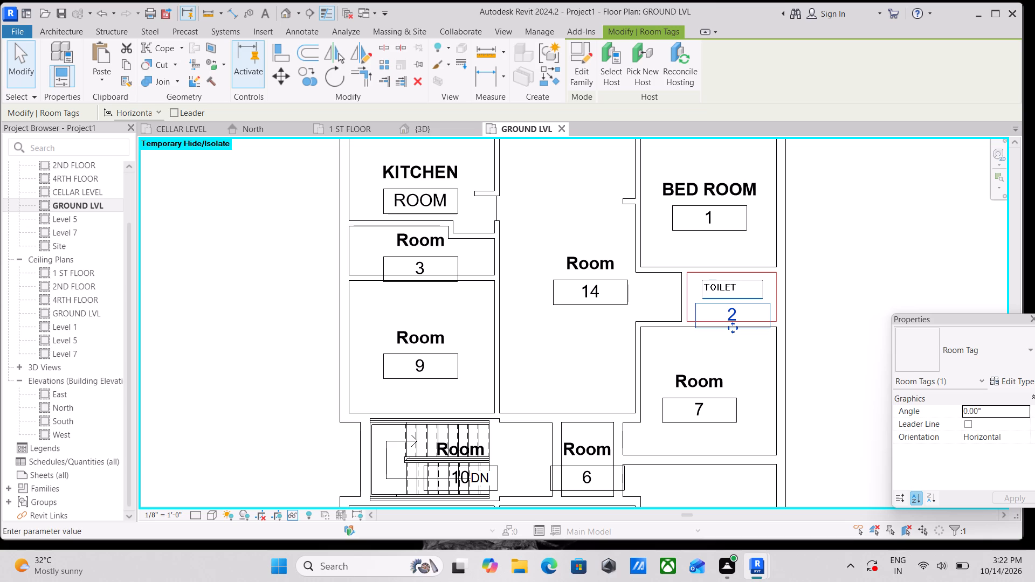
key(Return)
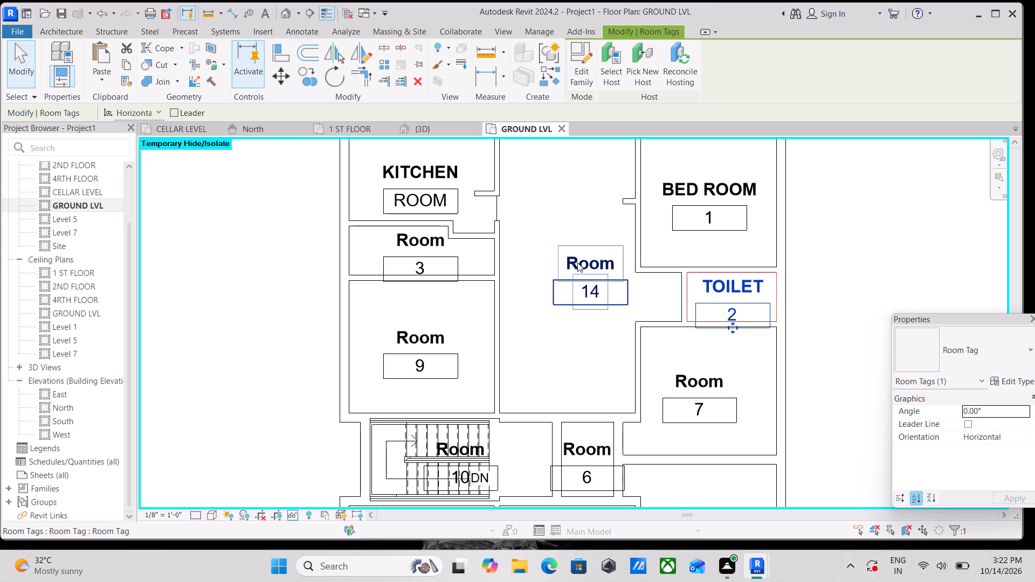
Rename room 14, the large central space of the upper unit, as LIVING ROOM.
double_click(579, 260)
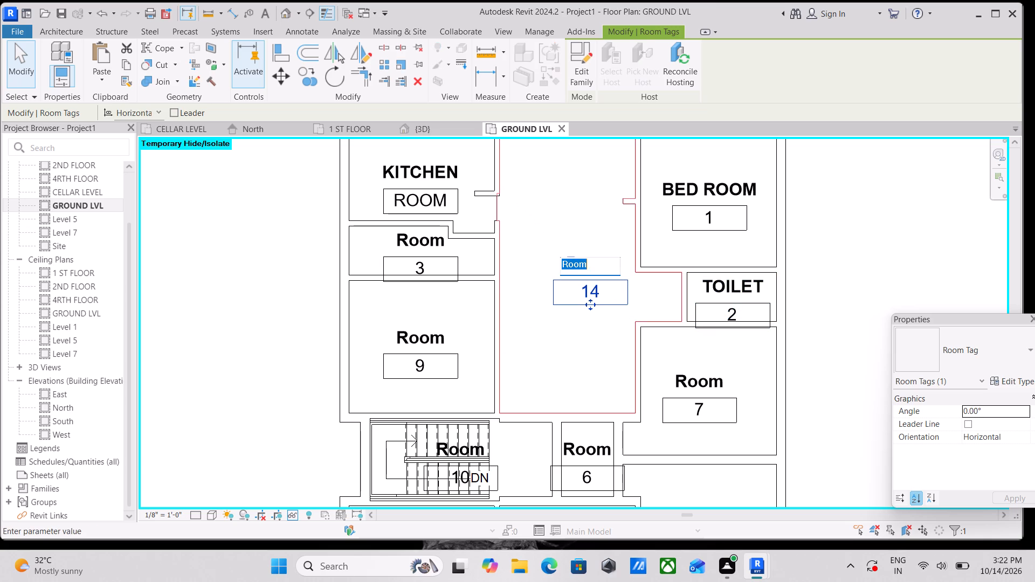
key(BackSpace)
text(LIV)
text(ING)
key(space)
text(ROO)
key(m)
key(Return)
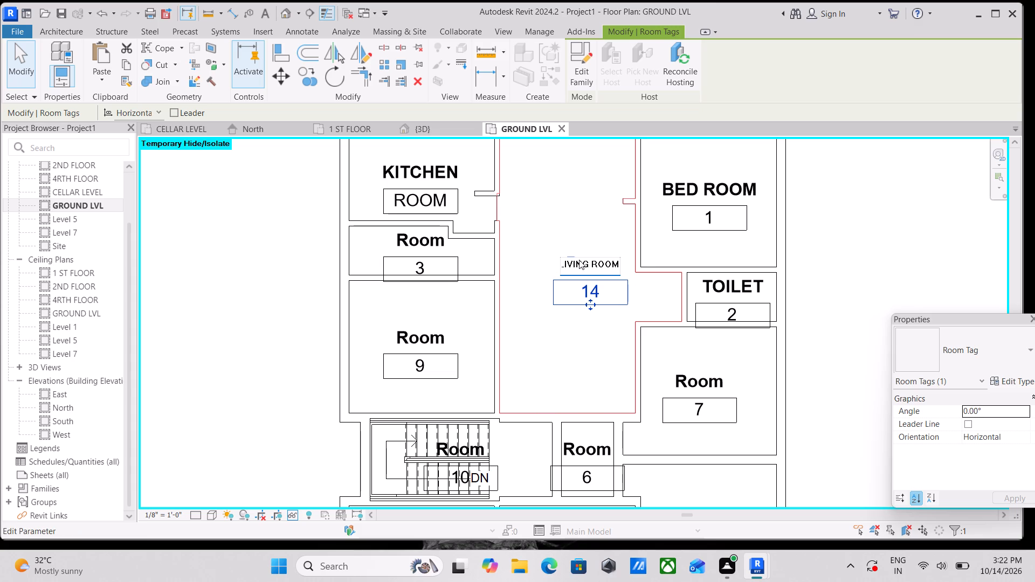
Rename room 3, the narrow room directly below the upper unit's kitchen, as TOILET through its tag.
click(415, 238)
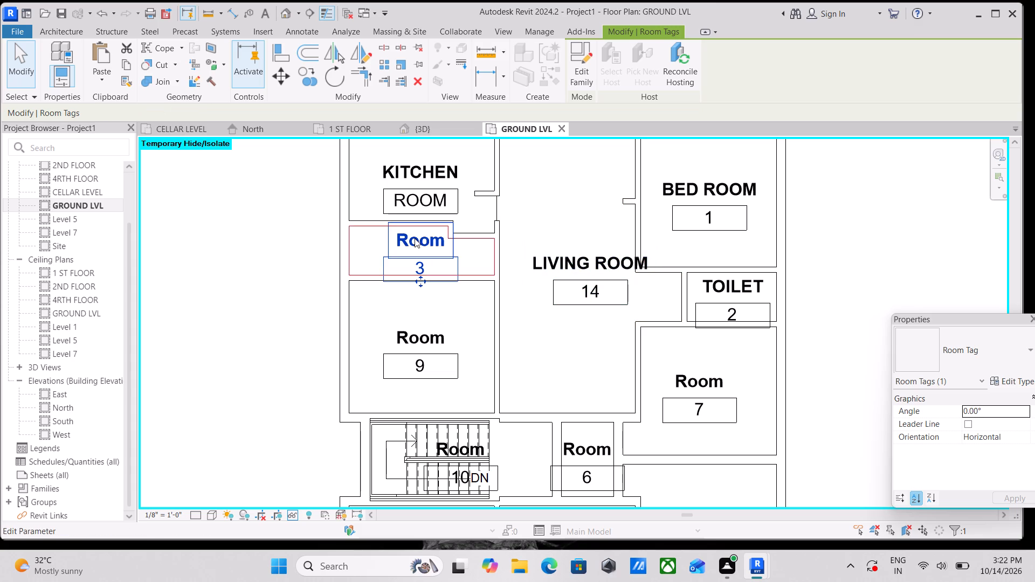
click(415, 238)
scroll(415, 238, down, 2)
scroll(415, 238, up, 2)
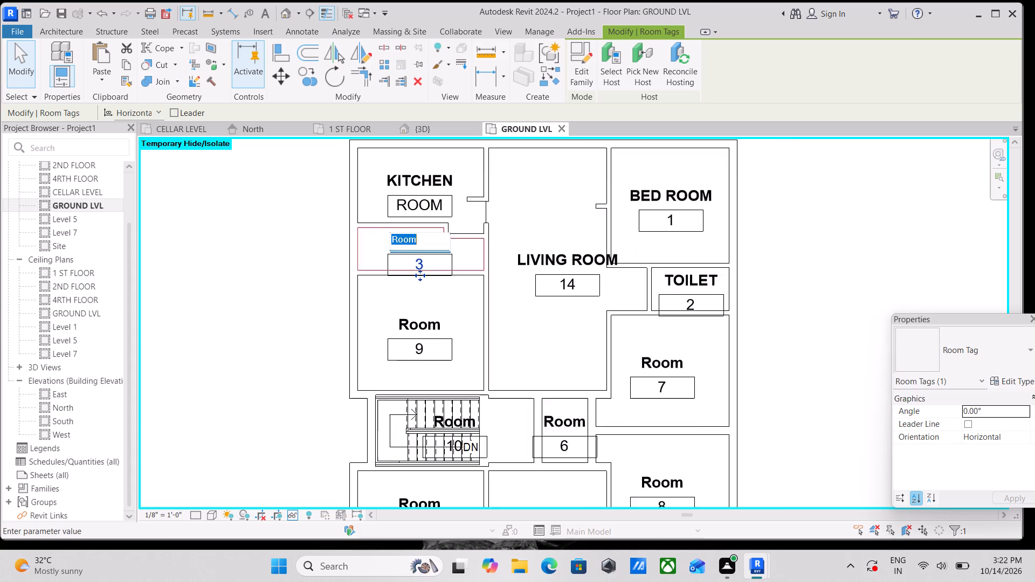
scroll(415, 238, up, 4)
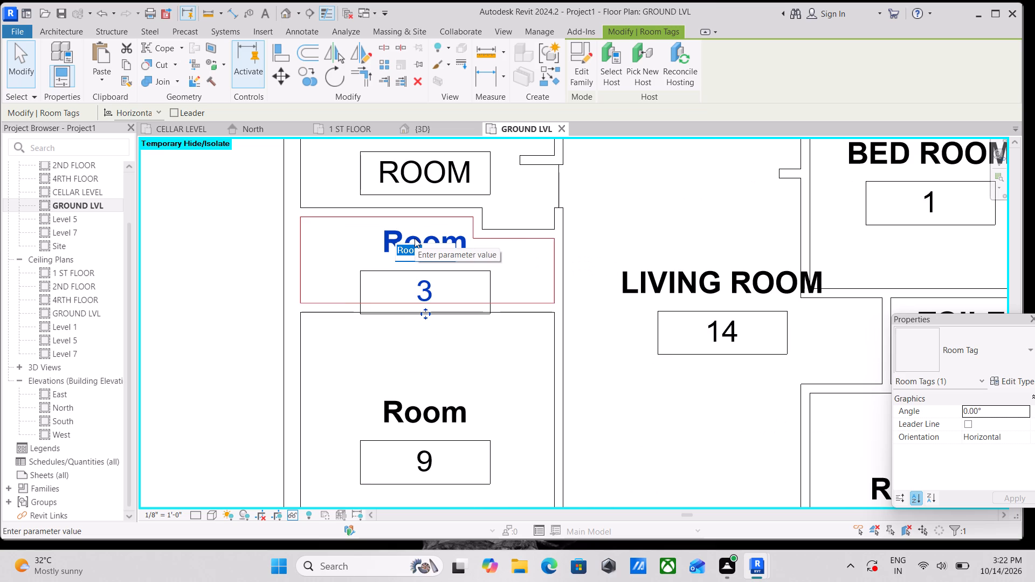
key(BackSpace)
text(TOILET)
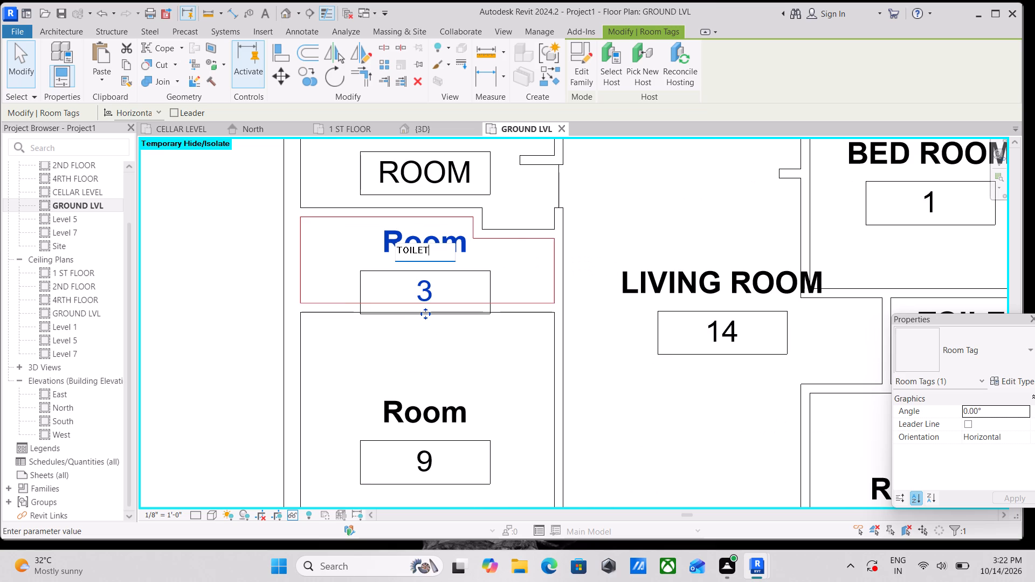
key(Return)
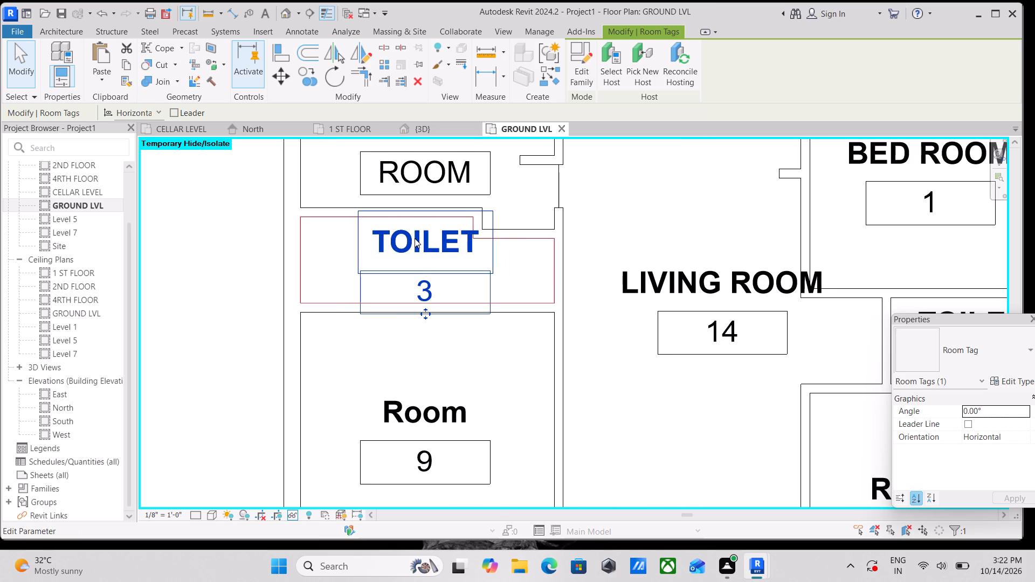
Rename room 9, between the upper unit's left-hand toilet and the staircase, as BEDROOM through its tag.
scroll(419, 241, down, 5)
middle_drag(429, 290, 434, 227)
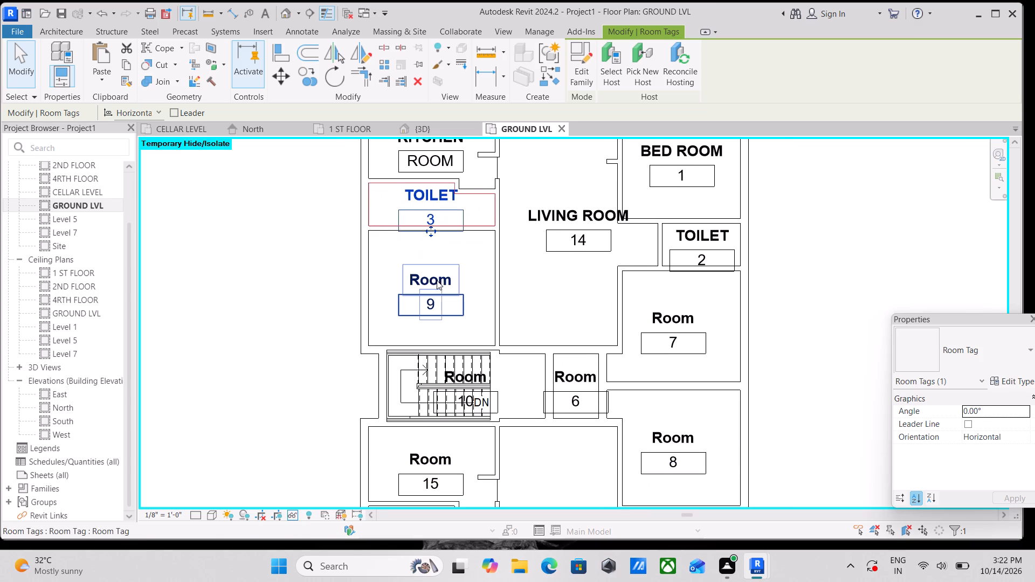
click(437, 283)
click(437, 283)
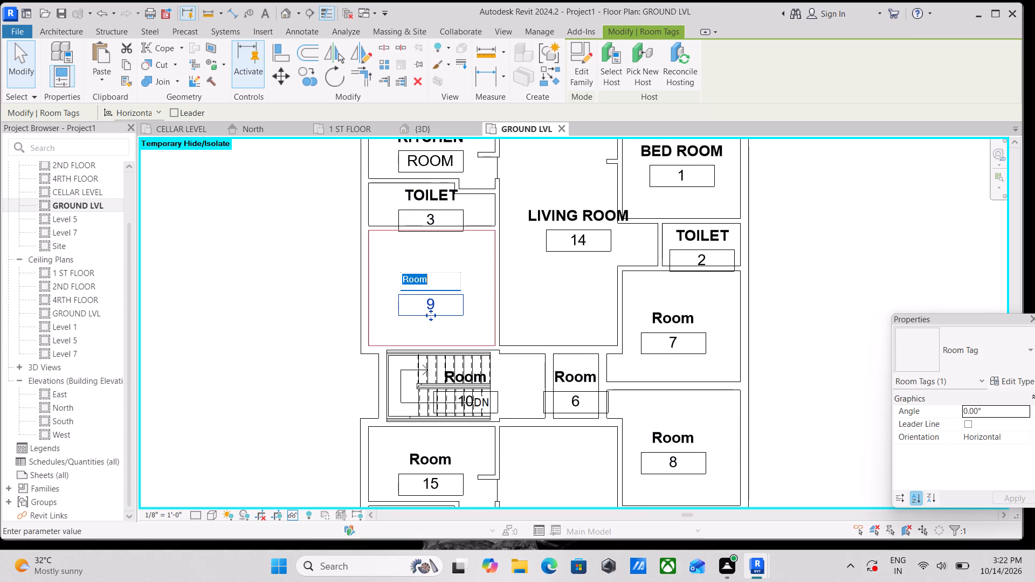
scroll(437, 283, up, 3)
scroll(437, 283, down, 2)
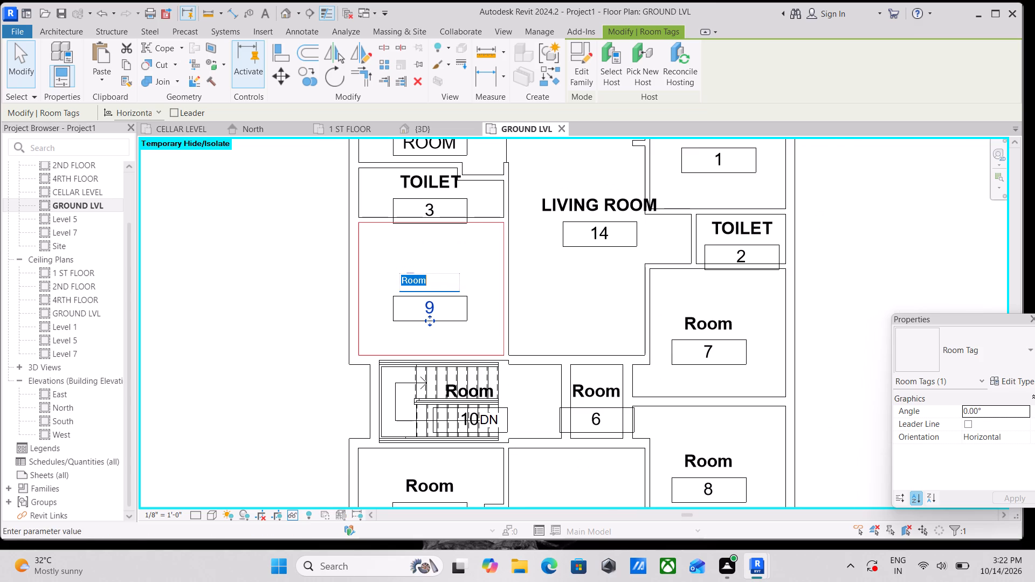
text(BED)
key(r)
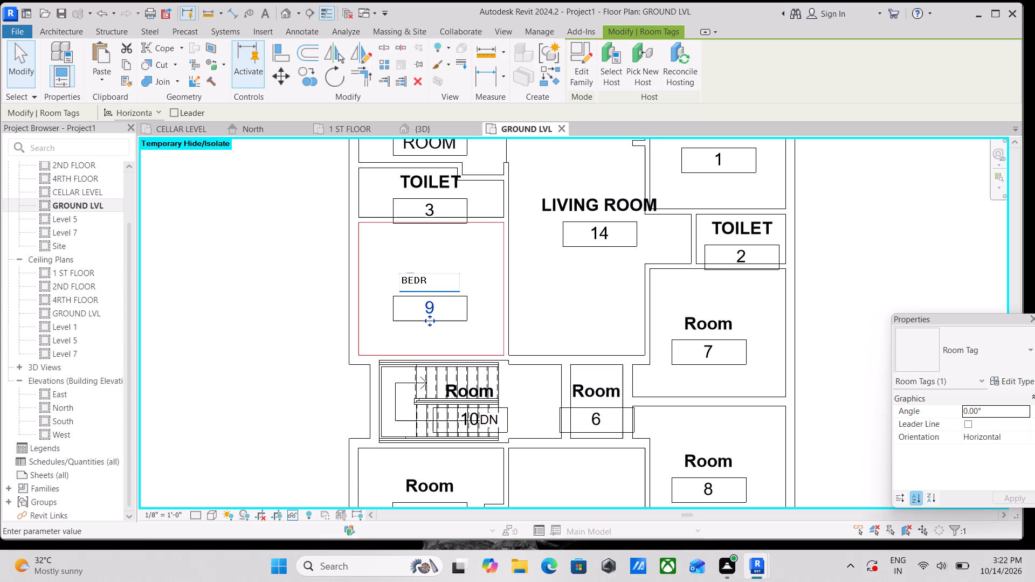
text(OO)
key(m)
key(Return)
Rename room 6, the small shaft to the right of the staircase, as LIFT.
scroll(437, 283, down, 3)
middle_drag(437, 283, 437, 282)
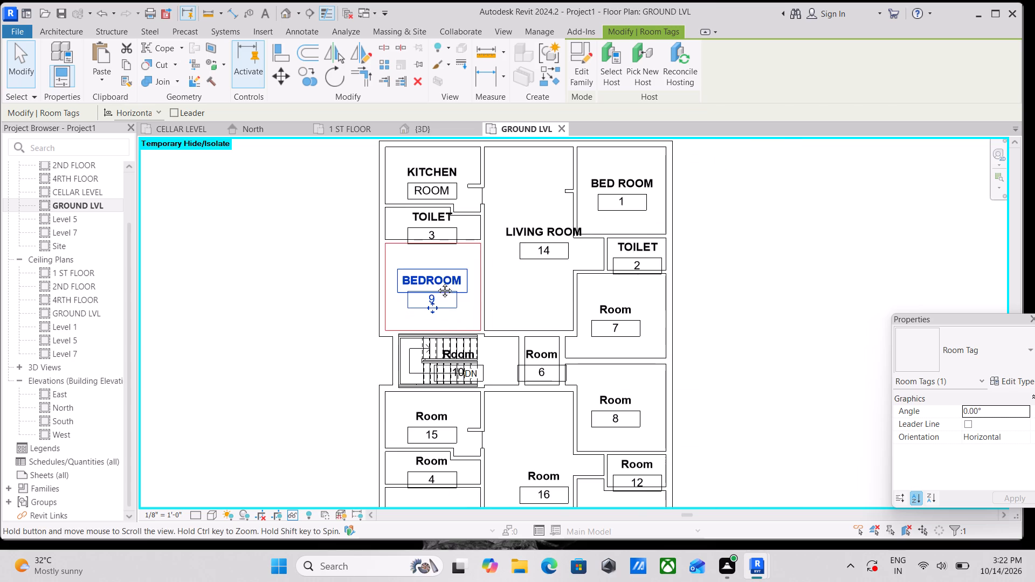
middle_drag(437, 282, 432, 211)
scroll(439, 304, up, 3)
scroll(454, 286, down, 2)
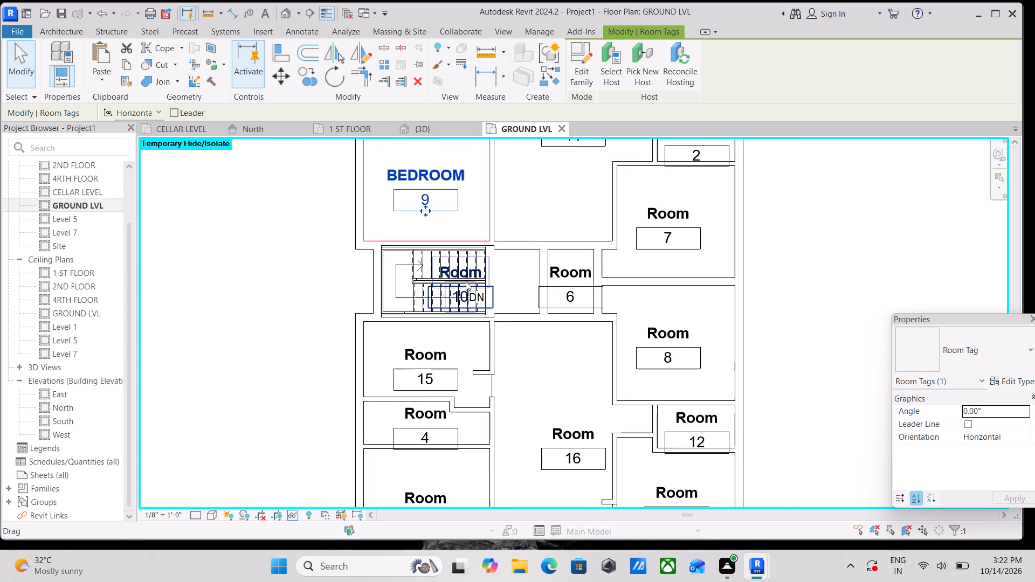
scroll(466, 281, down, 1)
scroll(547, 268, up, 4)
double_click(542, 278)
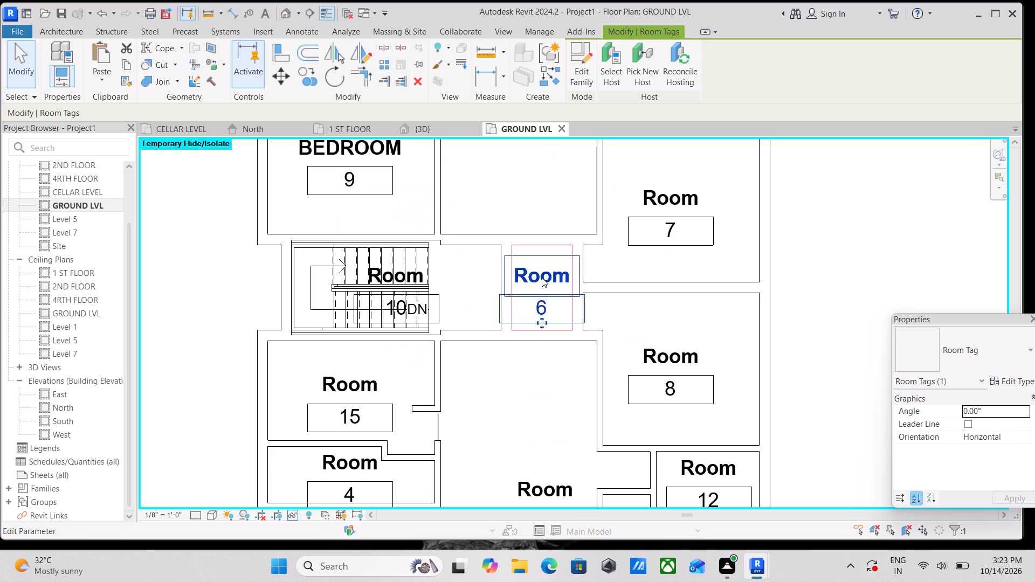
text(LIFT)
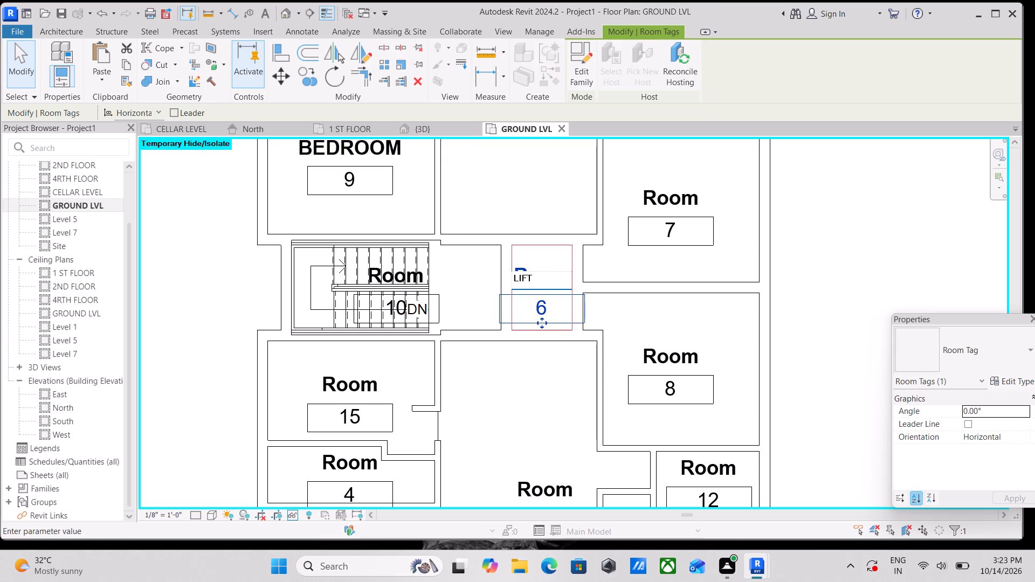
key(Return)
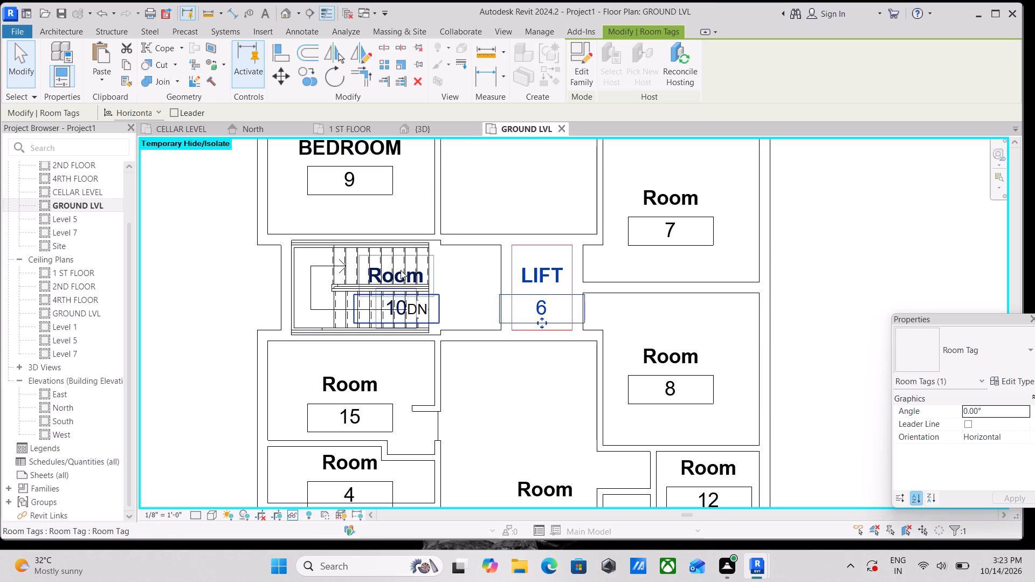
Rename room 10, the staircase space between the two units, as STAIRS.
click(400, 275)
click(400, 275)
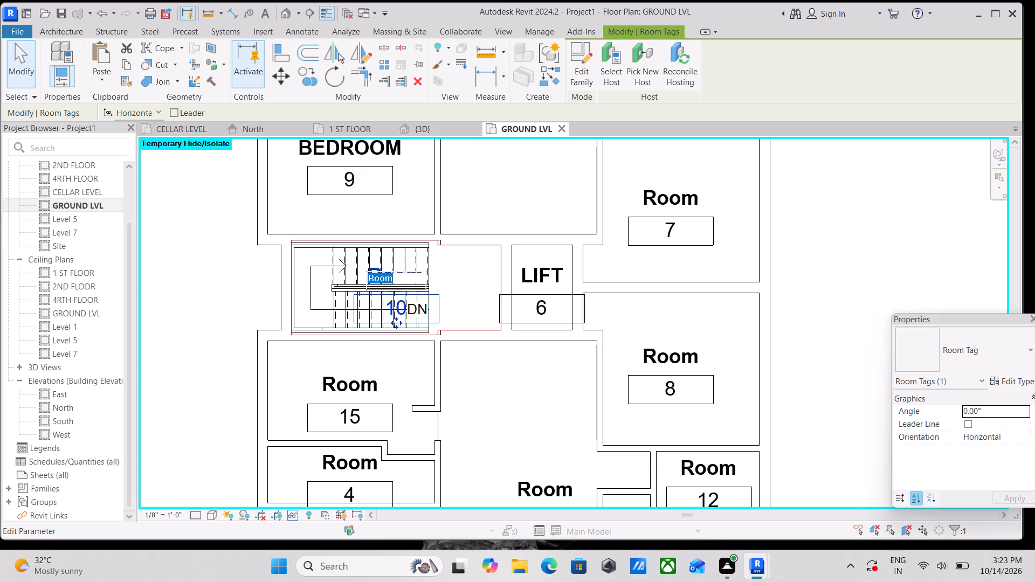
key(BackSpace)
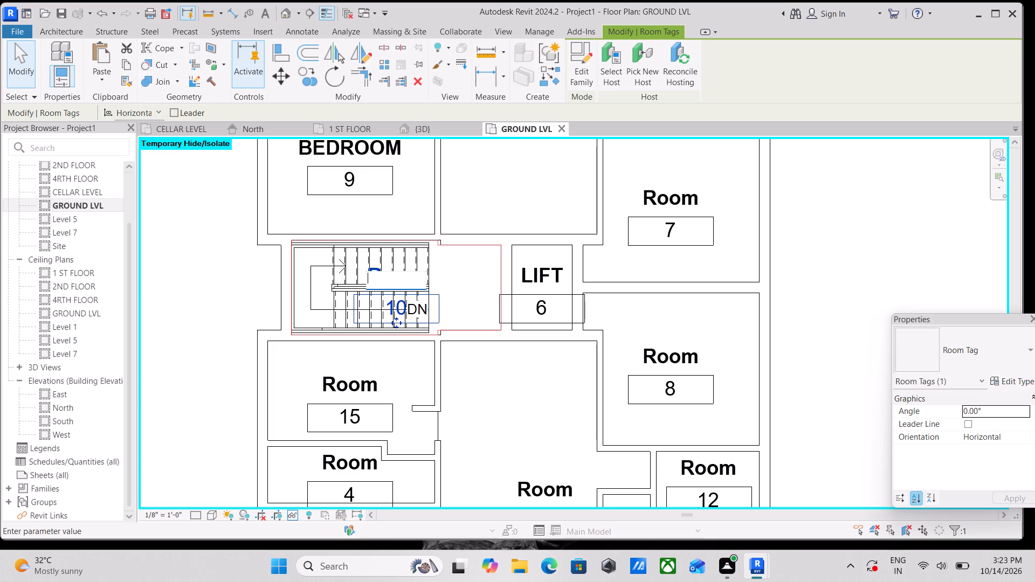
text(STAIR)
text(S)
key(space)
key(Return)
Rename room 15, directly below the staircase in the lower unit, as KITCHEN through its tag.
scroll(401, 300, down, 1)
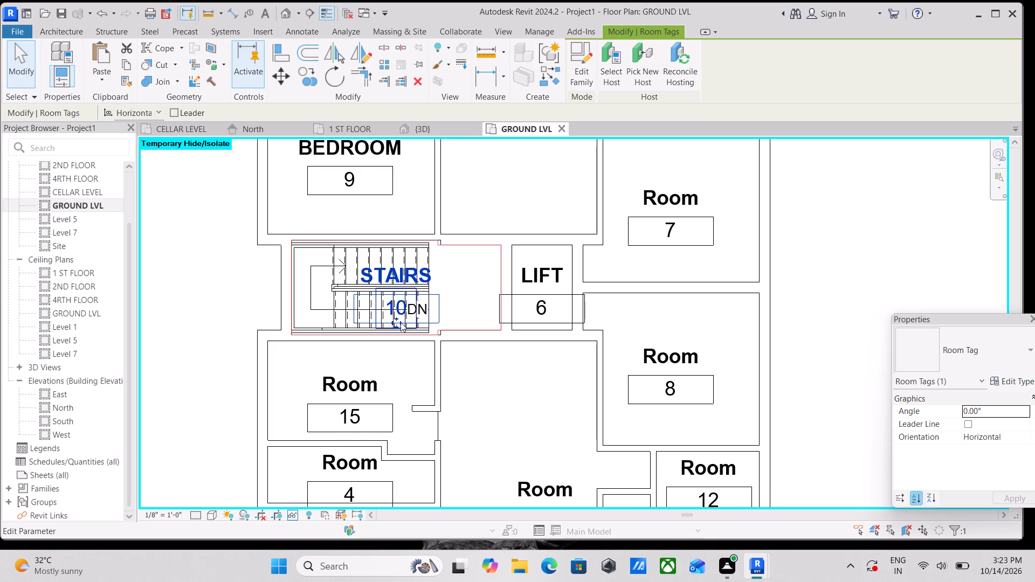
scroll(401, 322, down, 1)
middle_drag(398, 347, 381, 263)
middle_drag(356, 361, 358, 315)
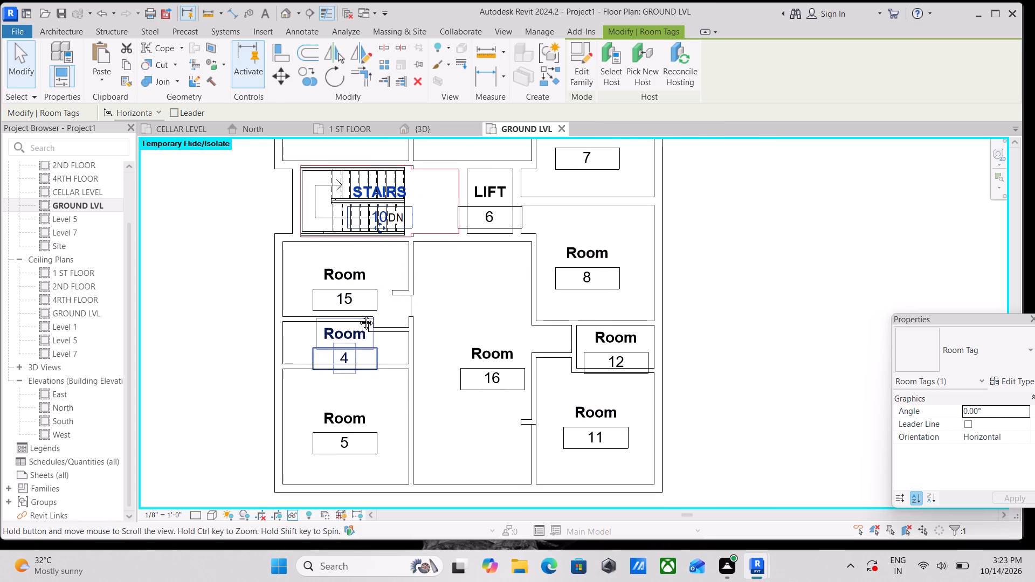
middle_drag(358, 315, 360, 295)
double_click(353, 217)
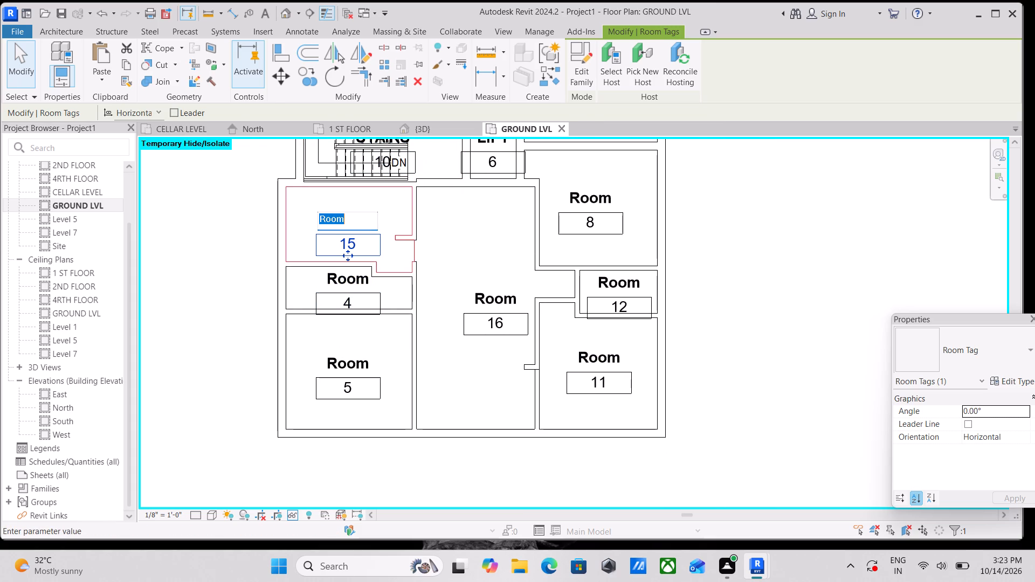
text(KI)
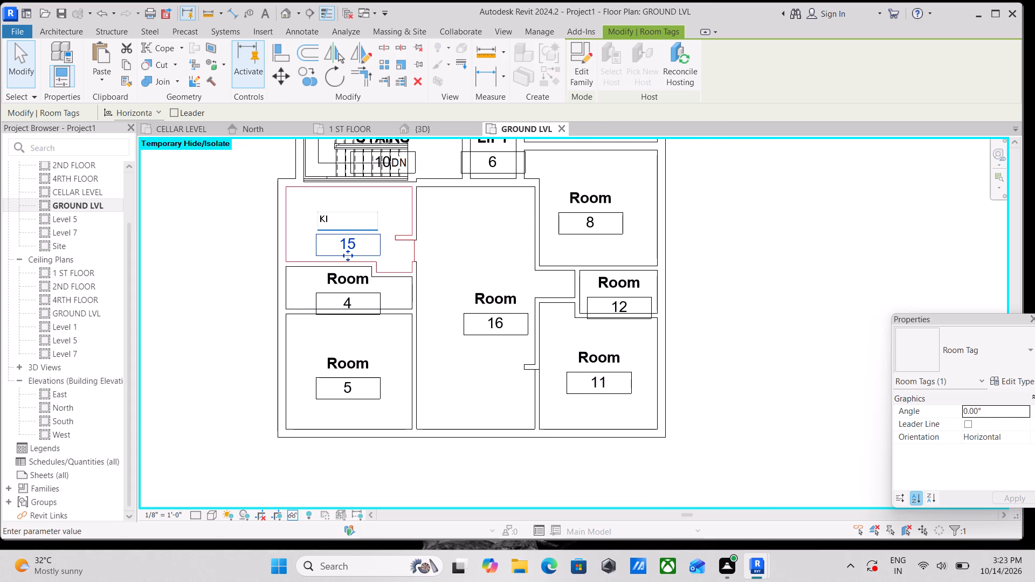
text(TCHEN)
key(Return)
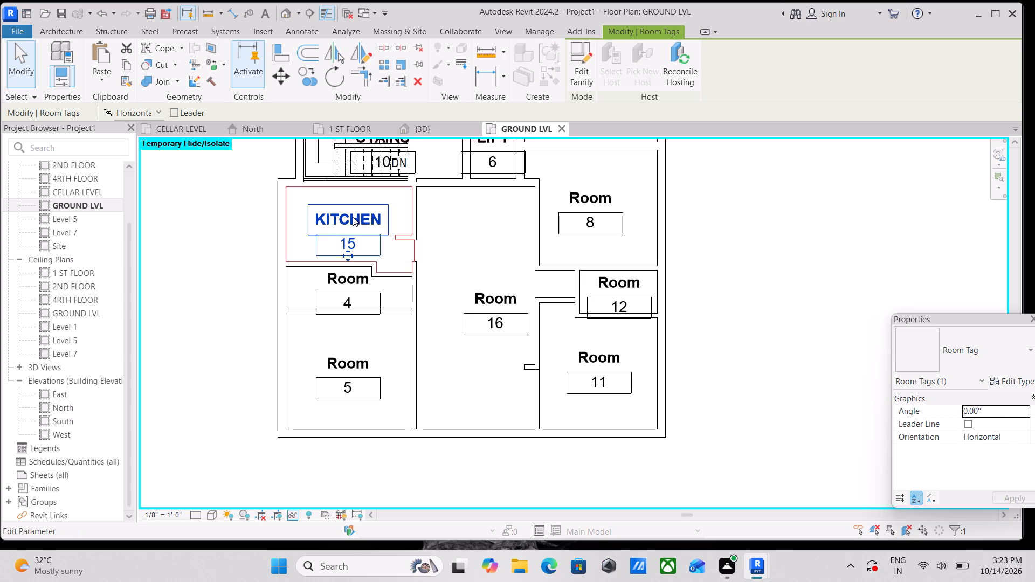
Rename room 4, the narrow room directly below the lower unit's kitchen, as TOILET.
scroll(378, 288, down, 2)
scroll(357, 279, up, 5)
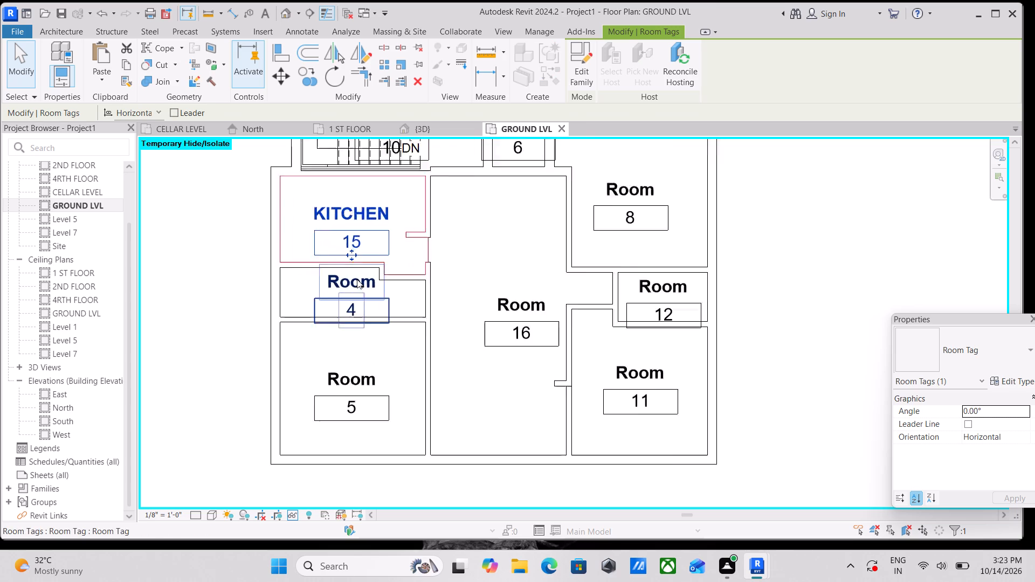
scroll(354, 292, up, 2)
double_click(356, 278)
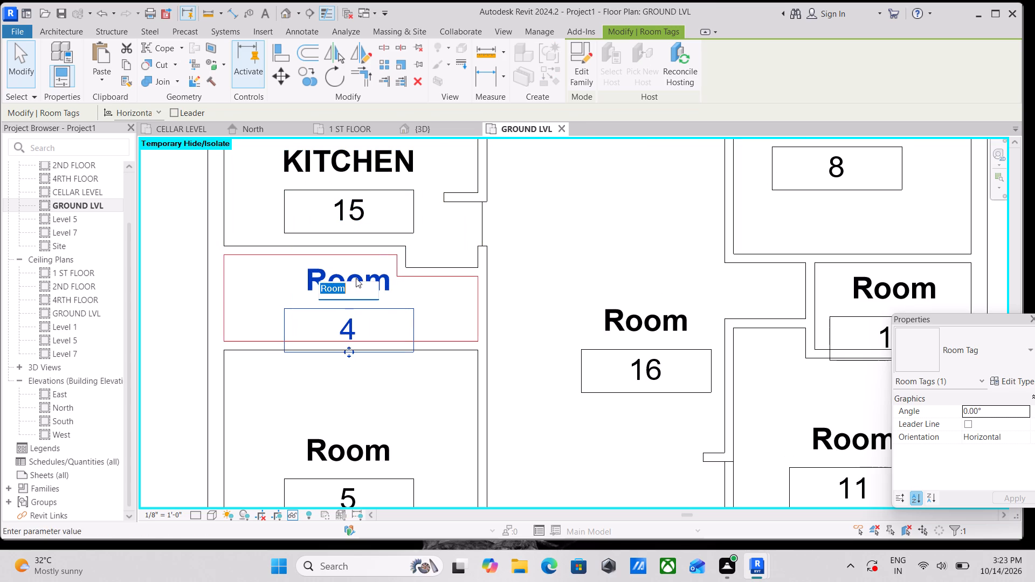
scroll(356, 278, down, 6)
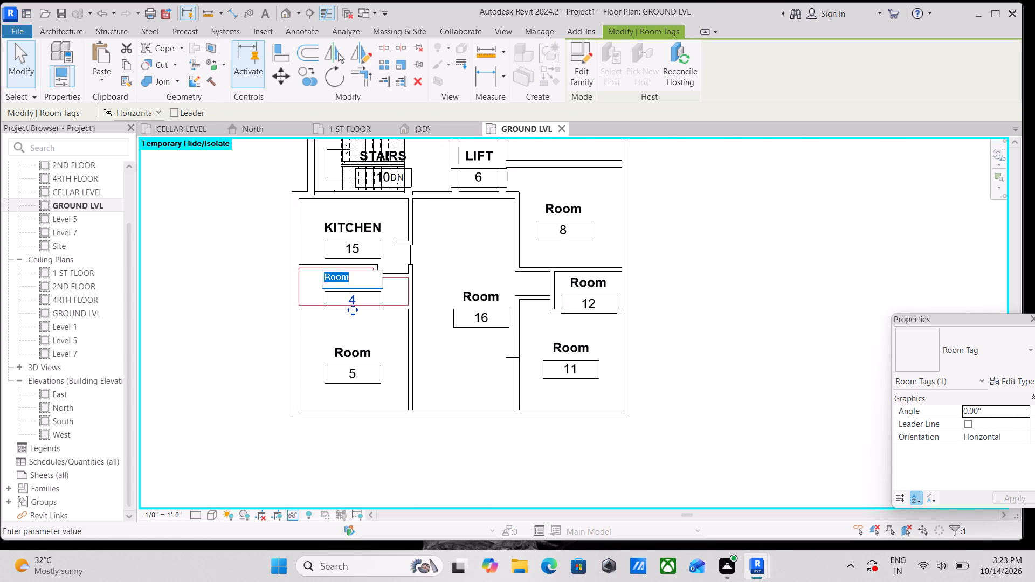
text(TOILET)
key(Return)
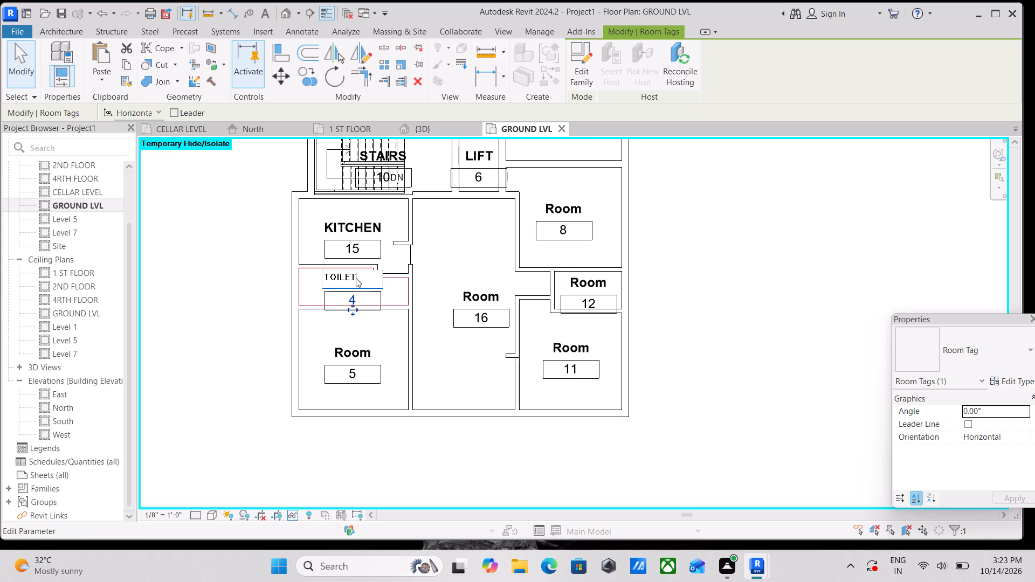
Rename room 5, in the plan's lower-left corner, as BEDROOM through its tag.
double_click(358, 352)
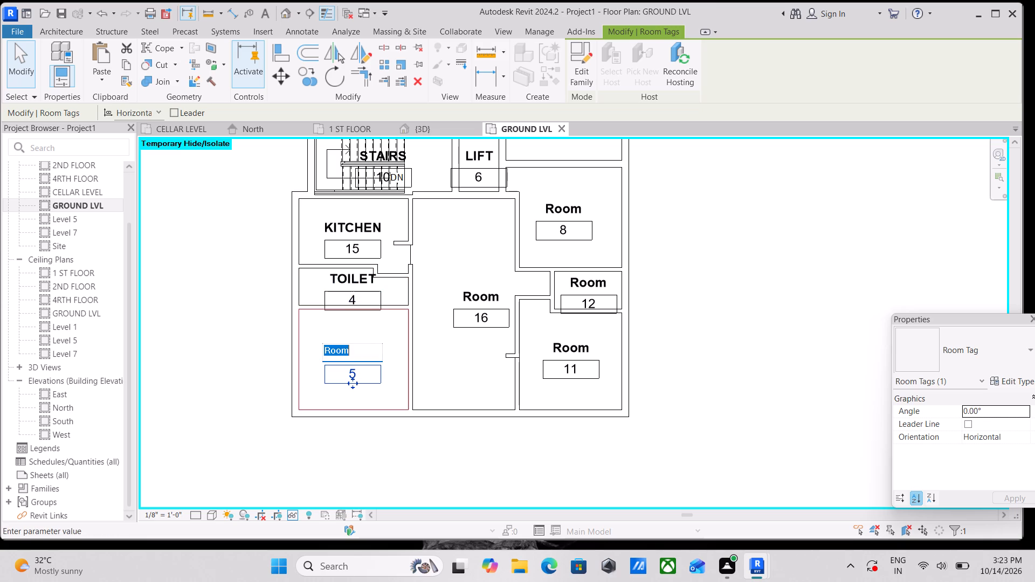
text(BED)
text(ROOM)
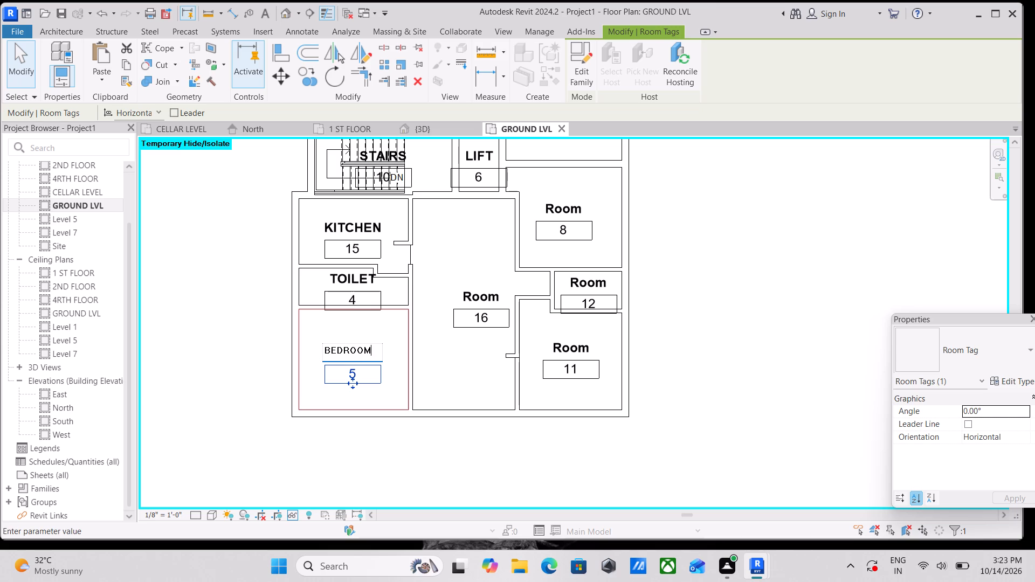
key(Return)
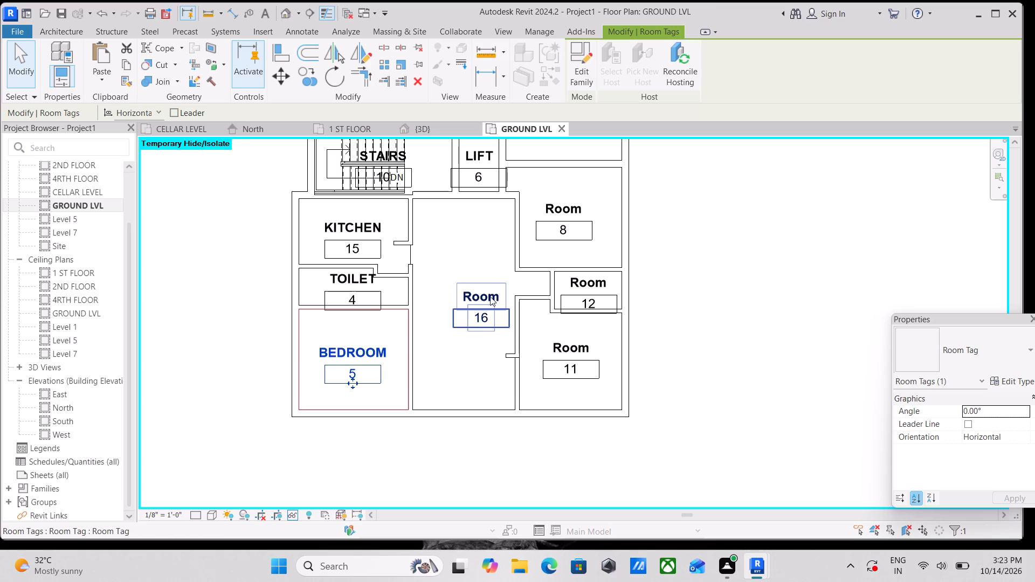
Rename room 16, the large central room of the lower unit, as LIVING ROOM through its tag.
click(484, 293)
scroll(484, 293, up, 4)
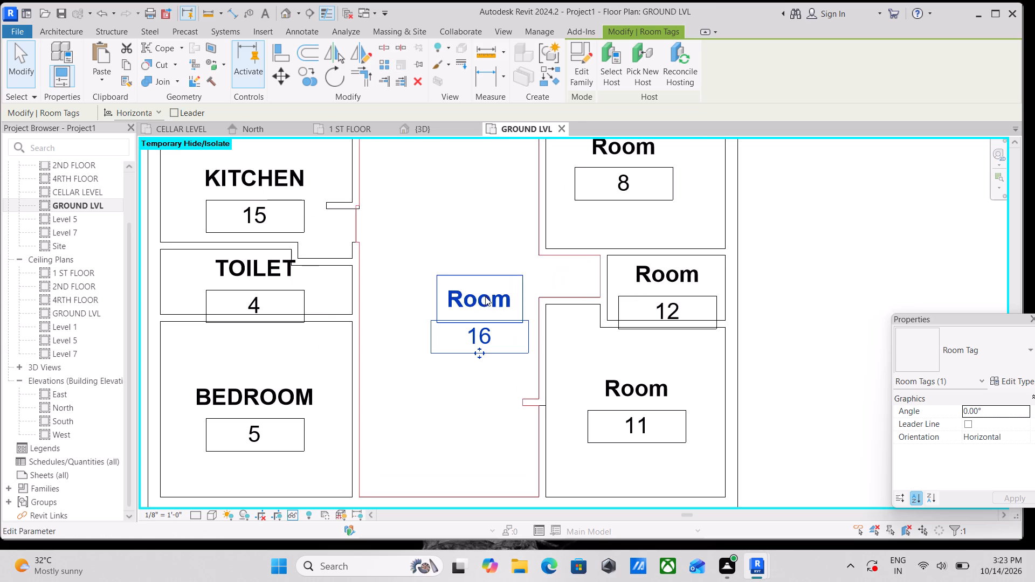
click(485, 296)
text(LIVI)
text(NG)
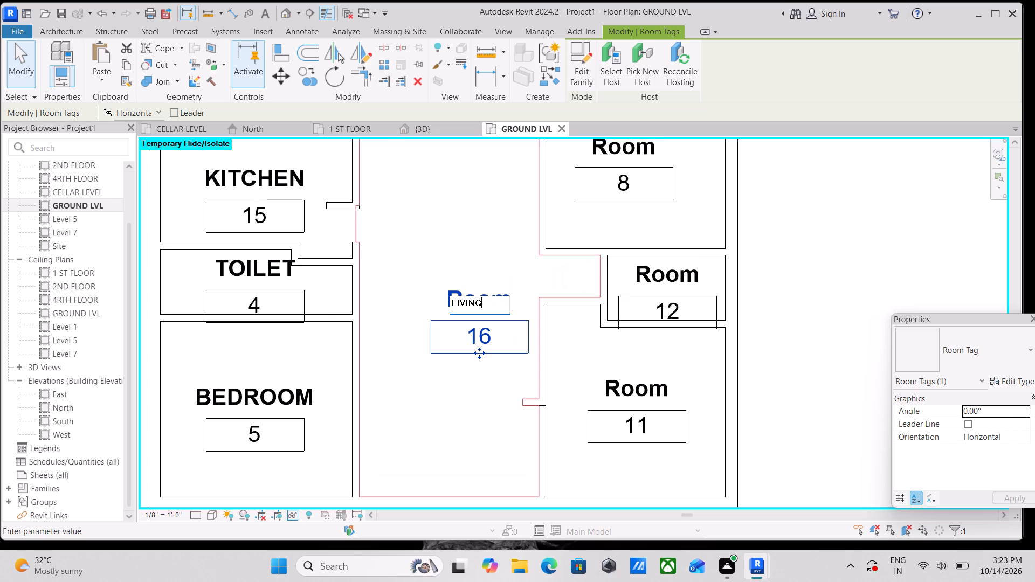
key(space)
text(ROOM)
key(Return)
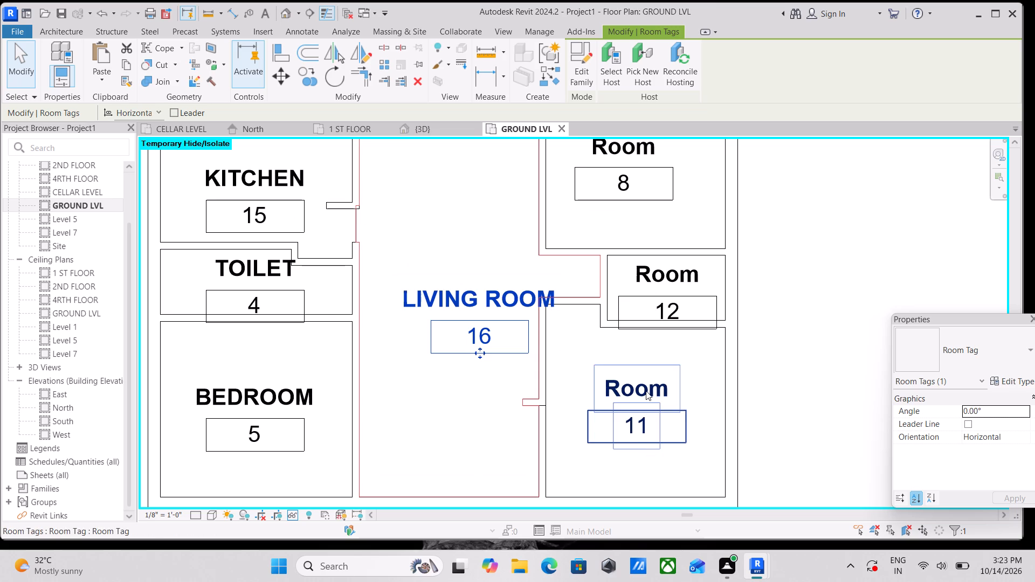
Rename room 11, in the plan's lower-right corner, as BEDROOM through its tag.
click(646, 389)
scroll(646, 389, down, 2)
click(646, 389)
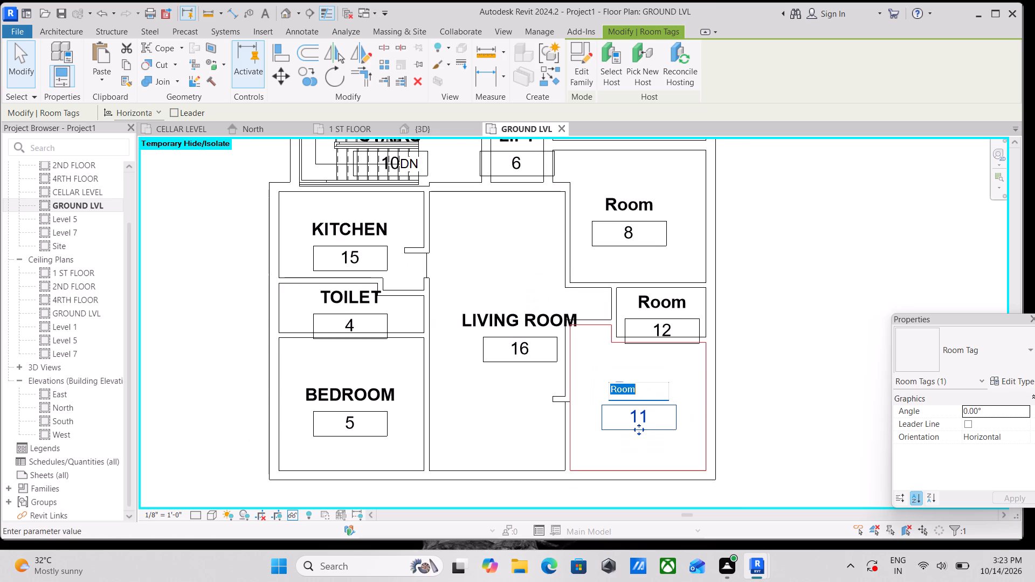
text(BED)
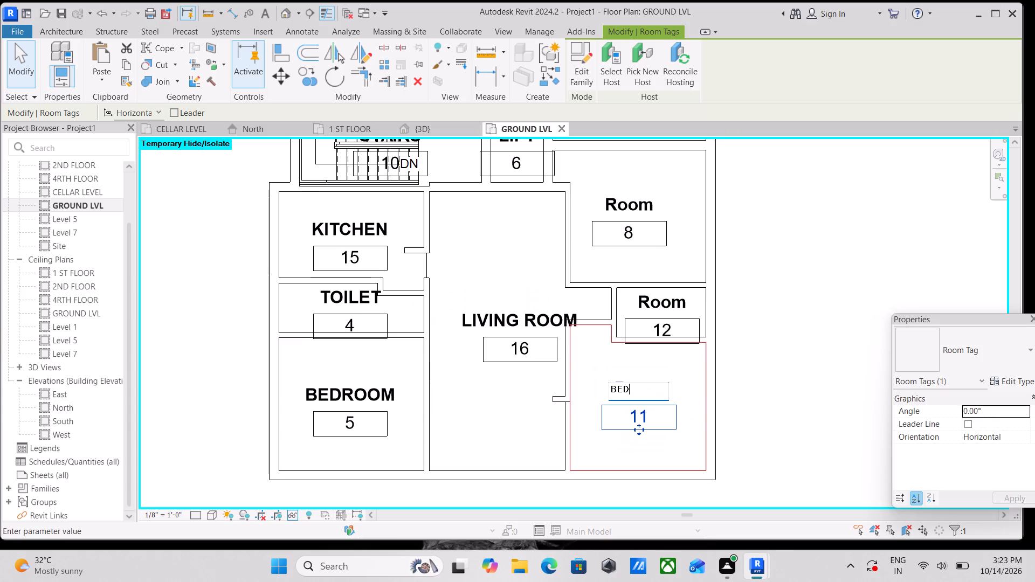
text(ROO)
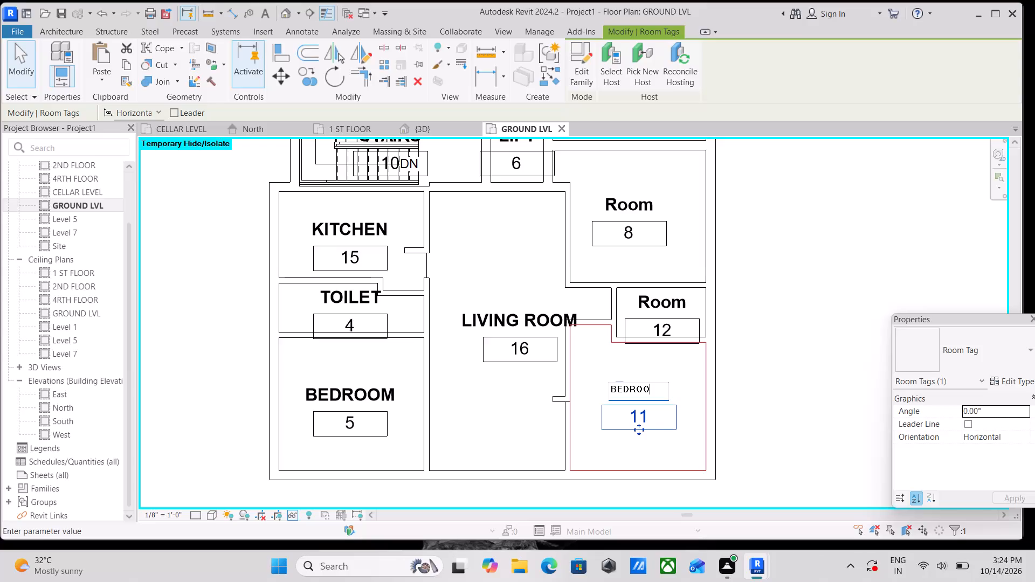
key(m)
key(Return)
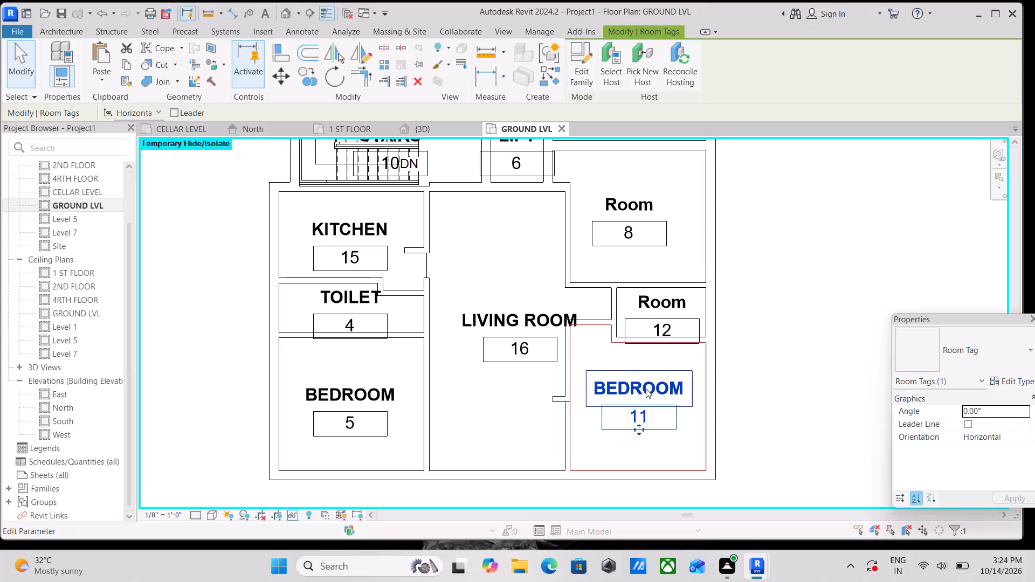
Rename room 12, the small room directly above bedroom 11 in the lower unit, as TOILET.
double_click(653, 306)
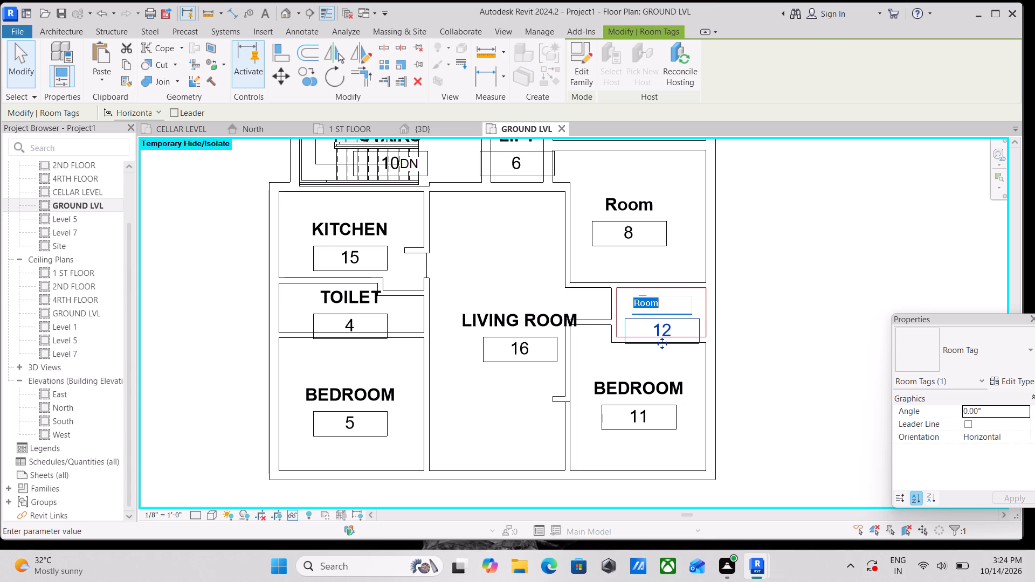
text(TOILET)
key(Return)
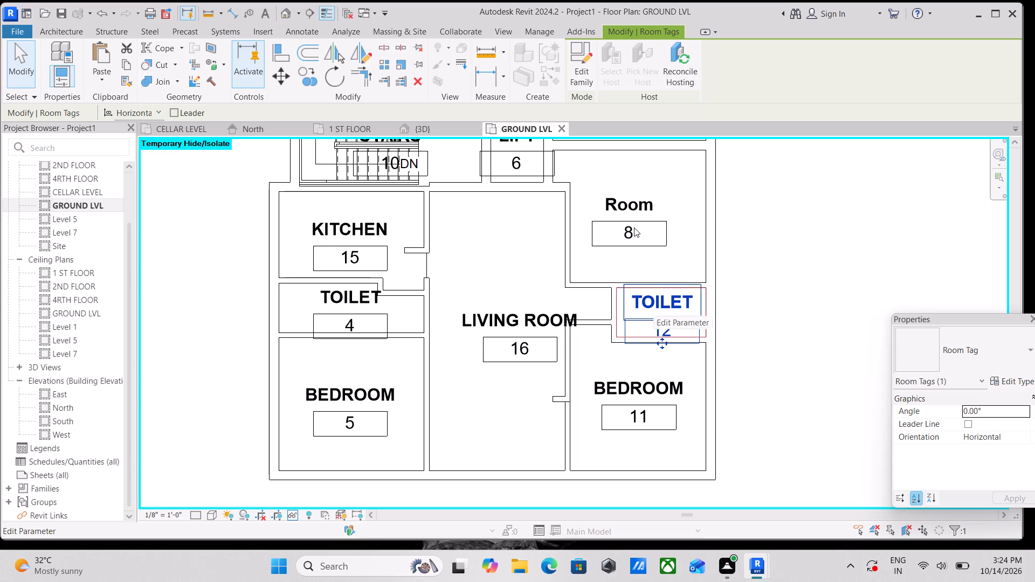
Rename room 8, directly above toilet 12 in the lower unit, as BEDROOM through its tag.
scroll(620, 199, up, 1)
click(620, 200)
click(620, 200)
scroll(620, 200, up, 3)
scroll(620, 200, down, 11)
scroll(630, 199, up, 1)
middle_drag(630, 199, 542, 302)
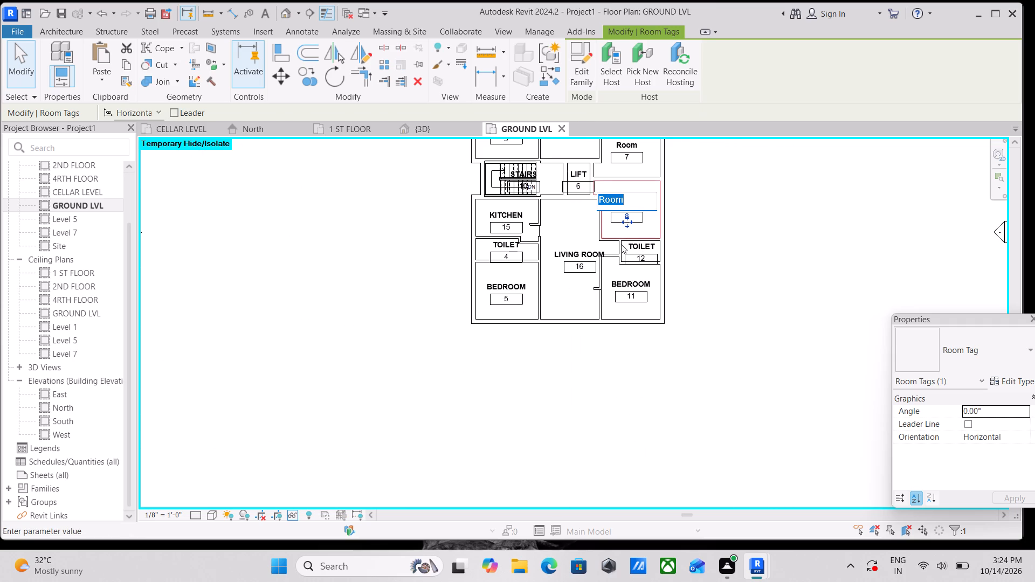
scroll(692, 209, up, 3)
middle_drag(692, 207, 691, 212)
scroll(694, 207, down, 1)
middle_drag(694, 207, 691, 212)
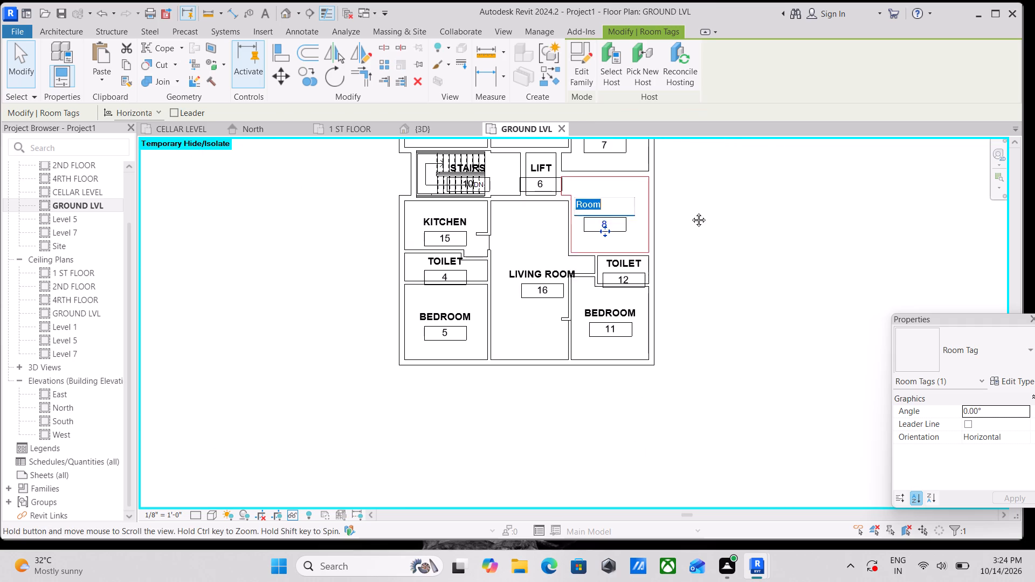
middle_drag(691, 212, 567, 339)
middle_drag(710, 217, 696, 231)
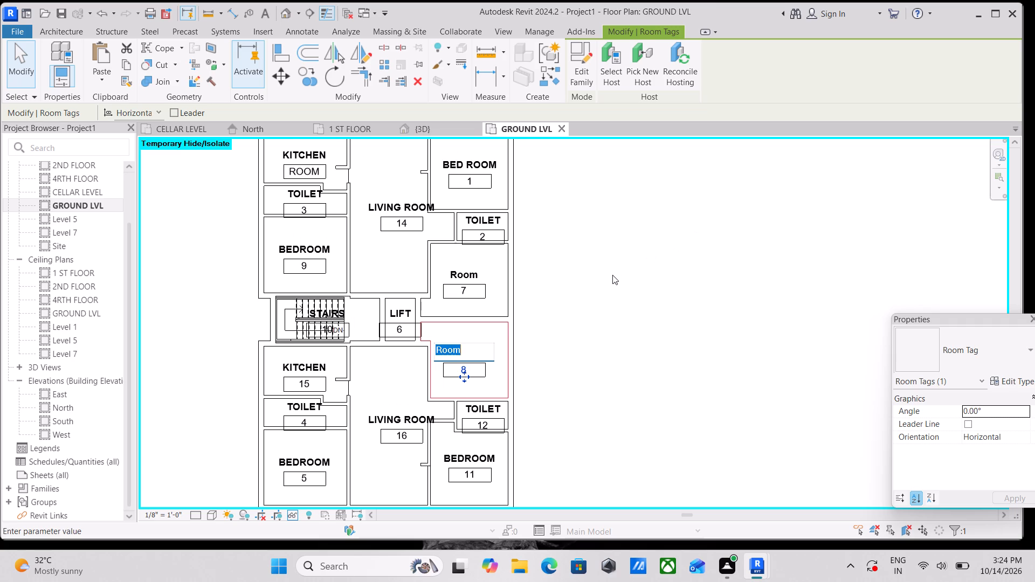
text(BED)
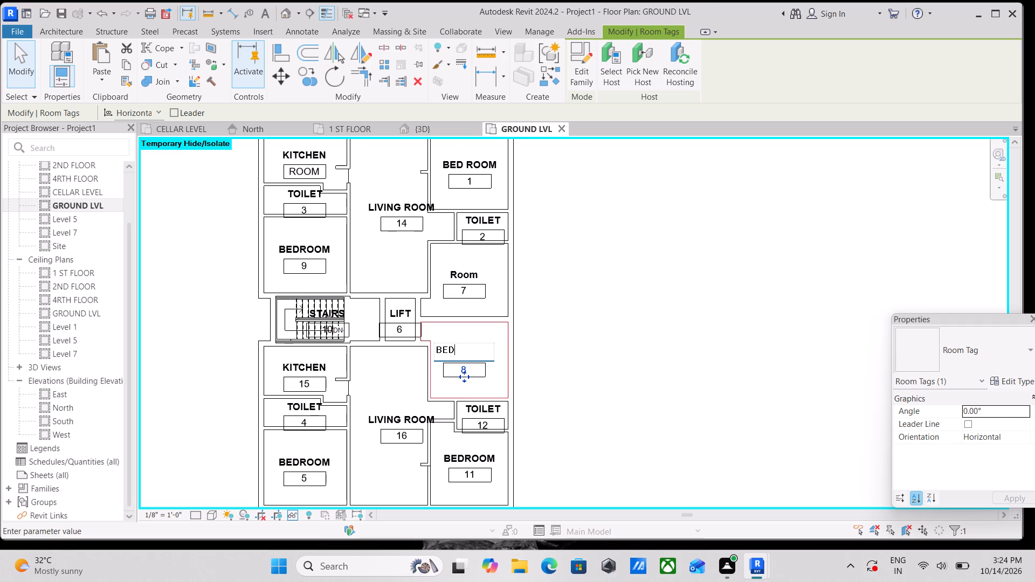
text(ROOM)
key(Return)
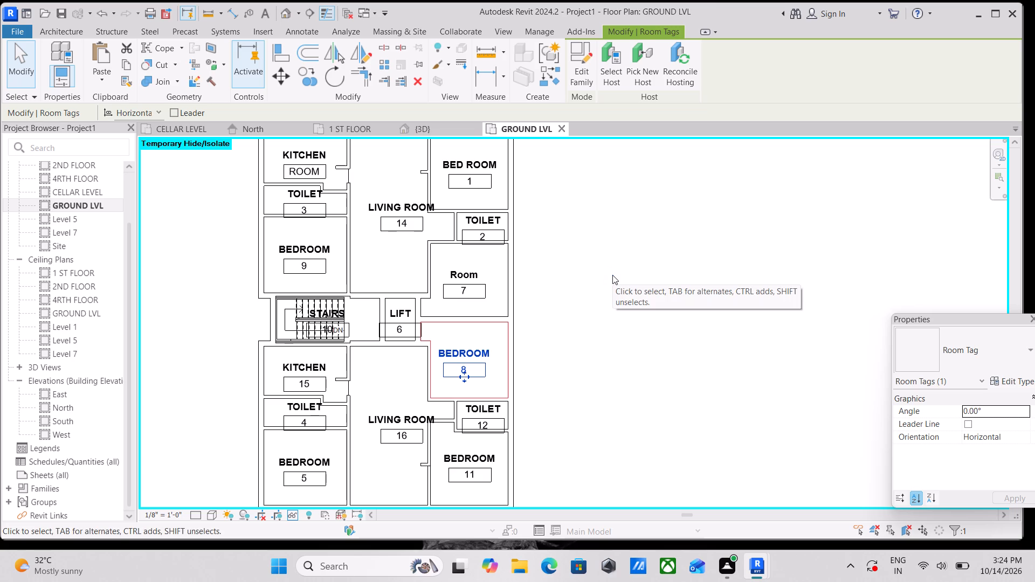
Rename room 7, the upper unit's room directly above bedroom 8, as BEDROOM through its tag.
click(457, 273)
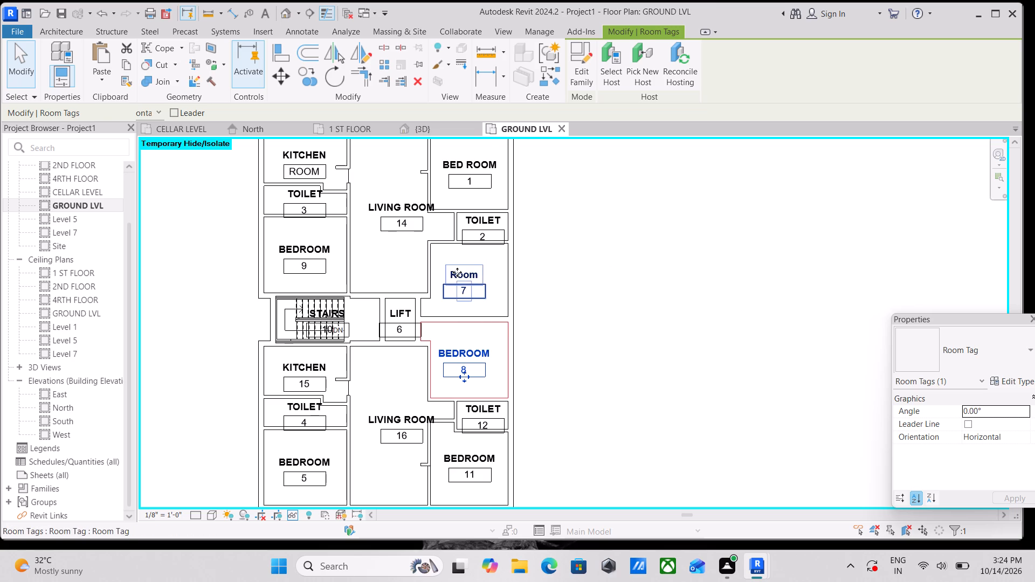
click(460, 273)
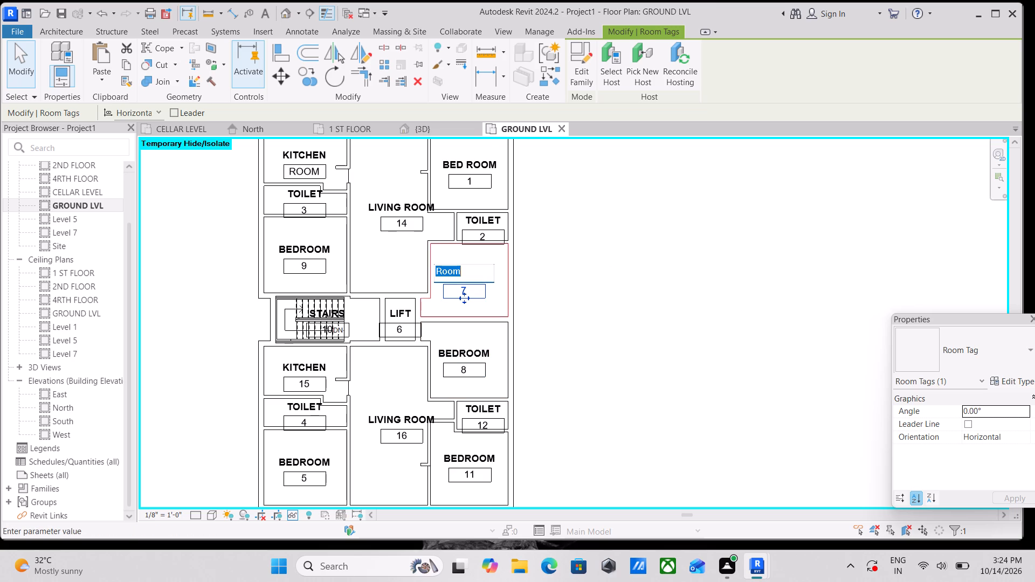
text(BEDR)
text(OO)
key(m)
key(Return)
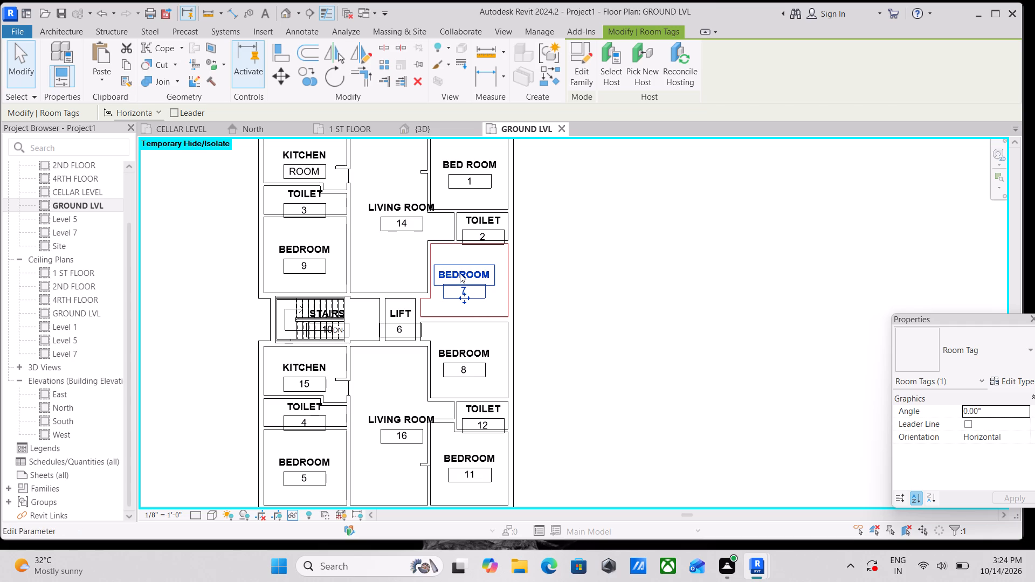
key(Escape)
Set the room number of bedroom 9, directly above the staircase in the upper unit, to 2.
scroll(465, 291, down, 2)
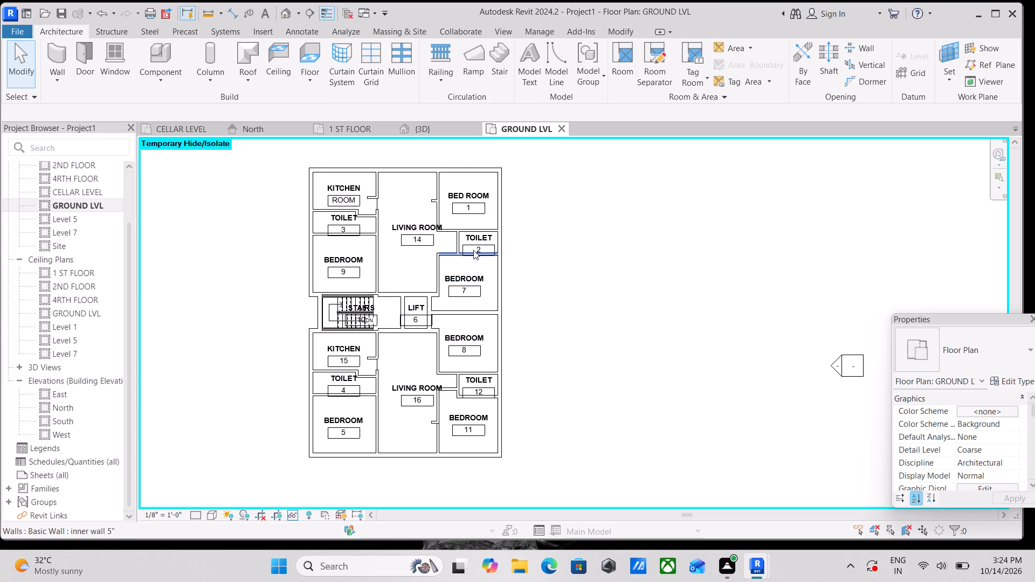
scroll(473, 250, up, 1)
click(319, 278)
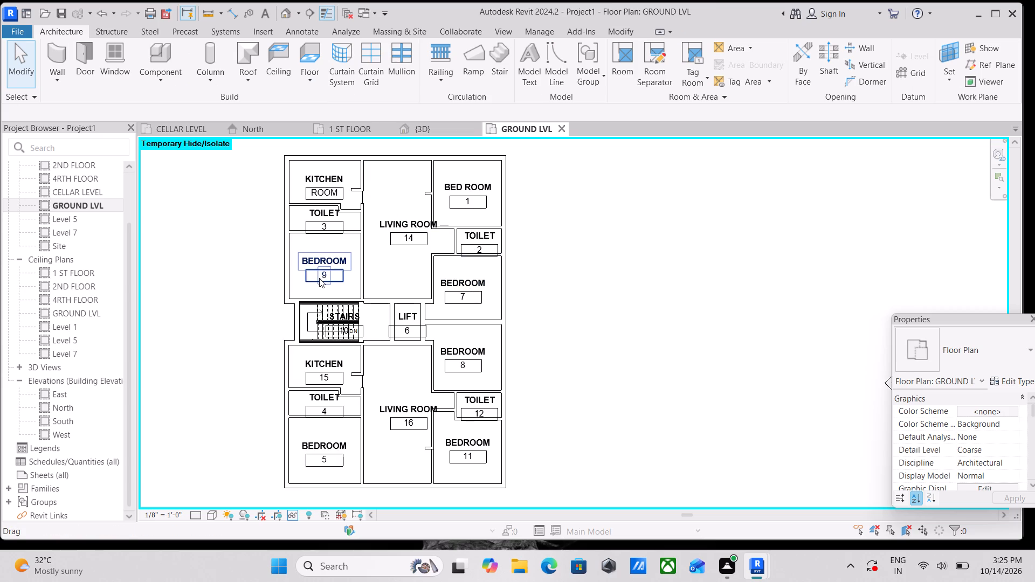
click(328, 275)
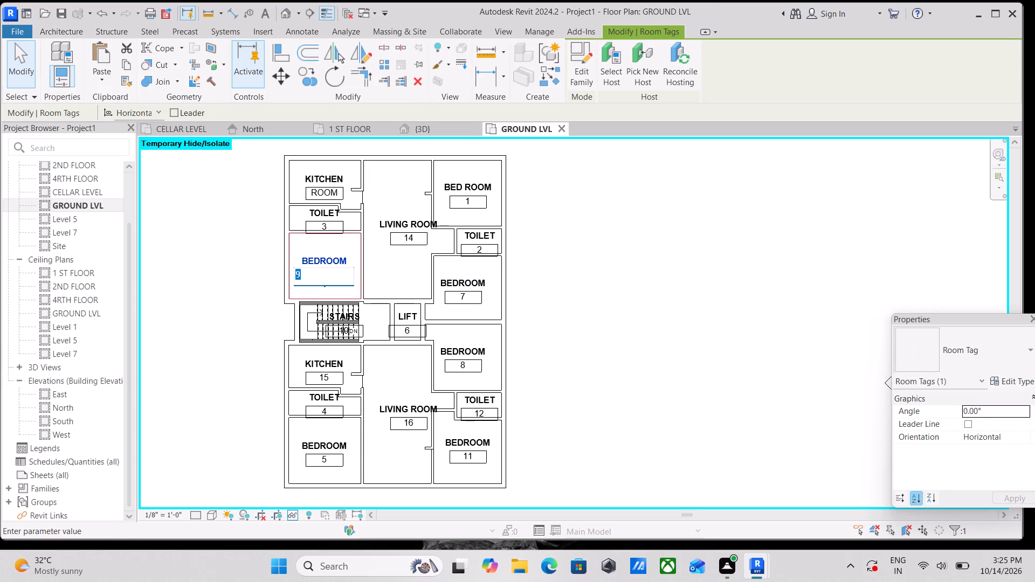
key(2)
key(Return)
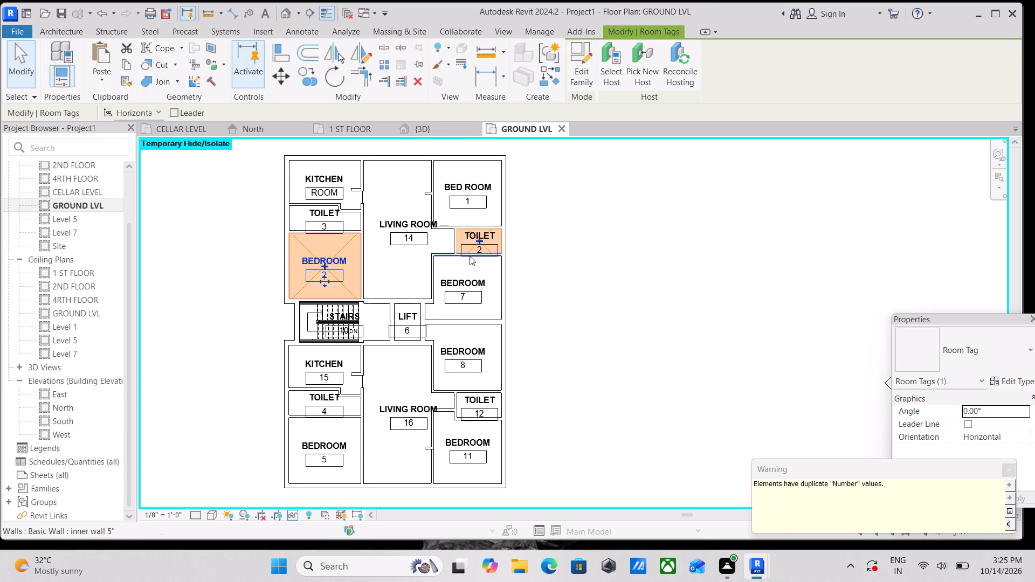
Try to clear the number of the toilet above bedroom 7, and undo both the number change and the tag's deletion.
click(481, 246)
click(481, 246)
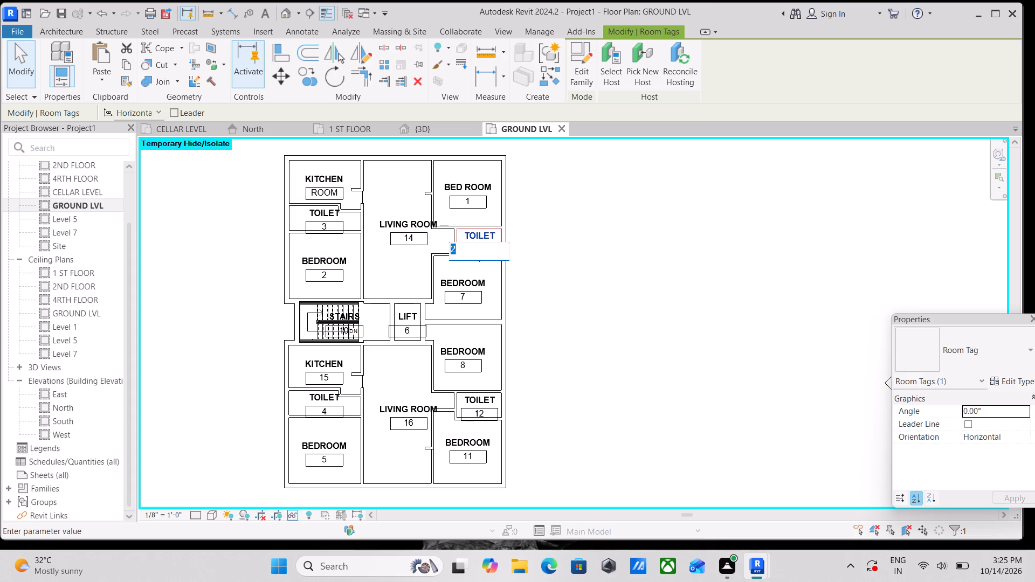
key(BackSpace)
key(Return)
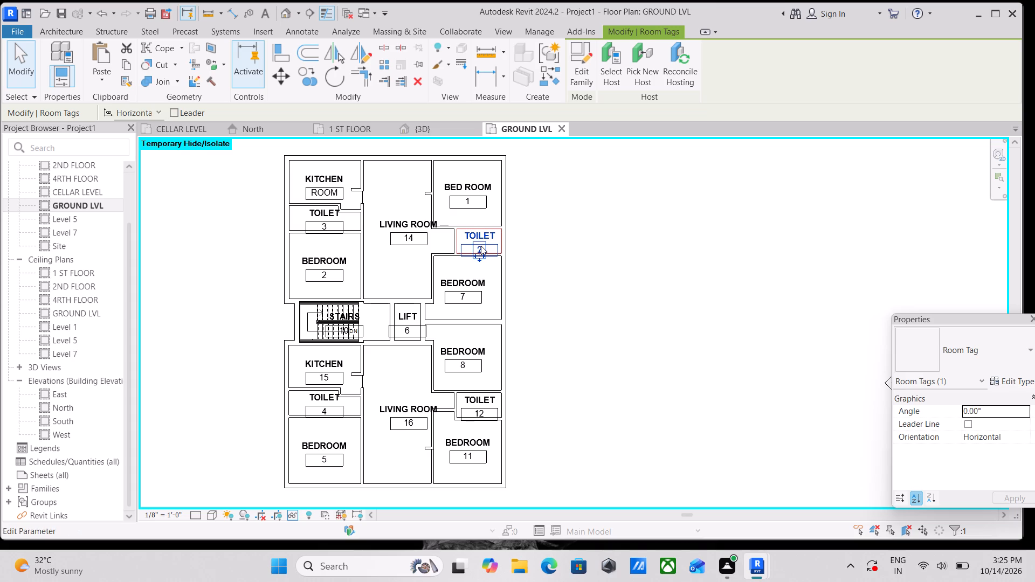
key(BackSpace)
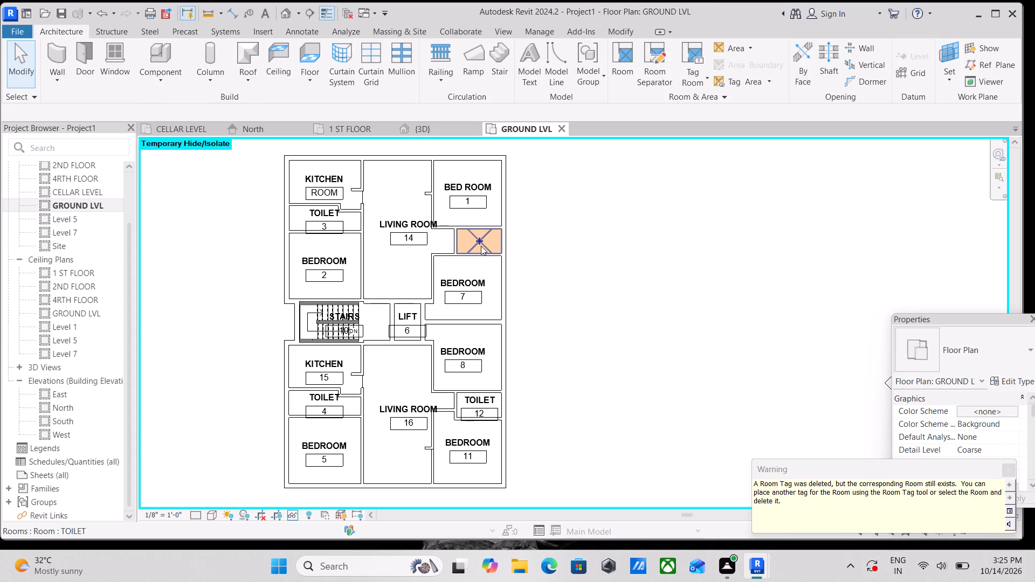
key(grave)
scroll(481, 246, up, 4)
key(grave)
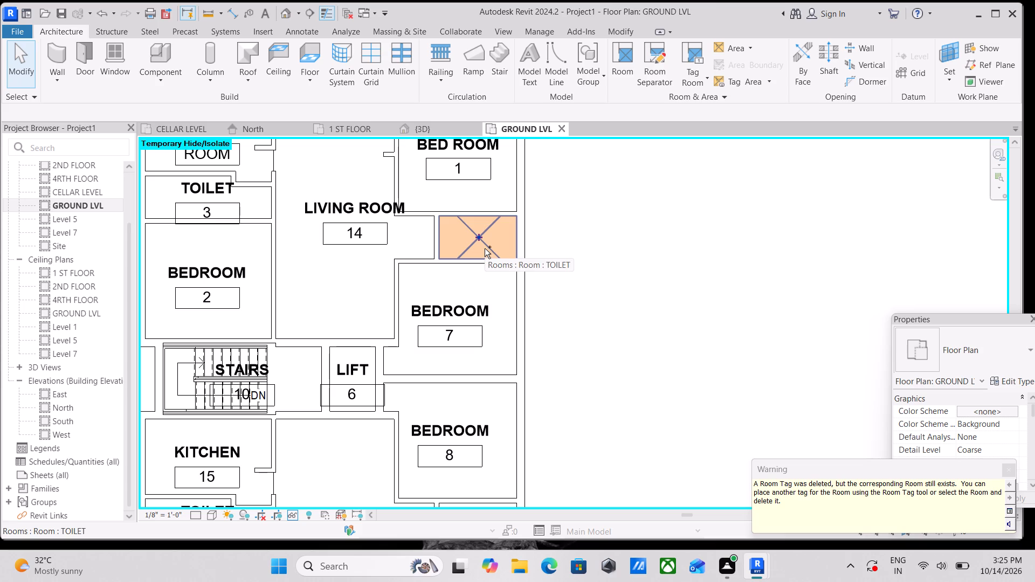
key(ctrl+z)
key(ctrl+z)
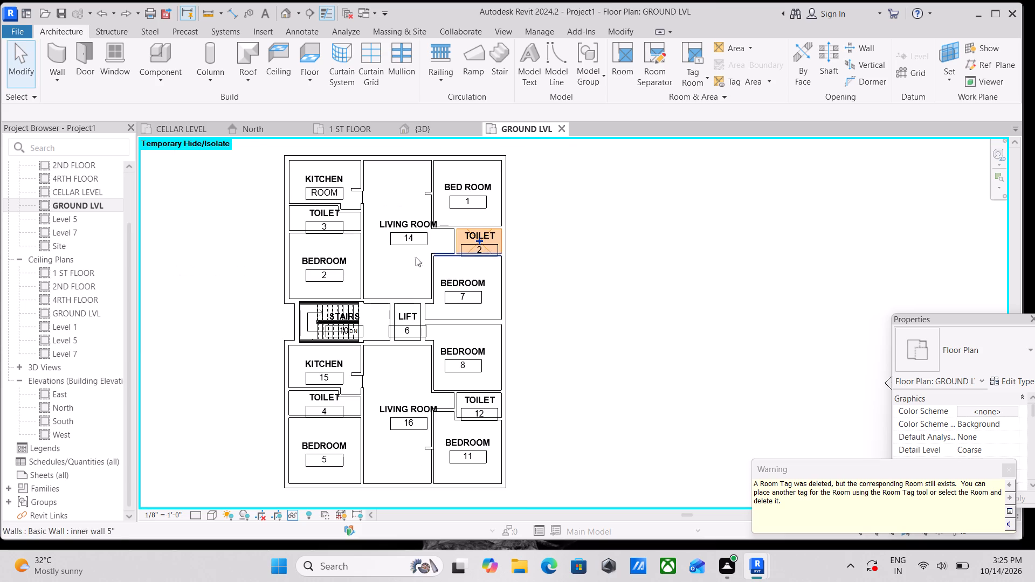
Clear the room number 2 from the tag of the upper unit's toilet above bedroom 7.
scroll(385, 264, up, 3)
click(533, 236)
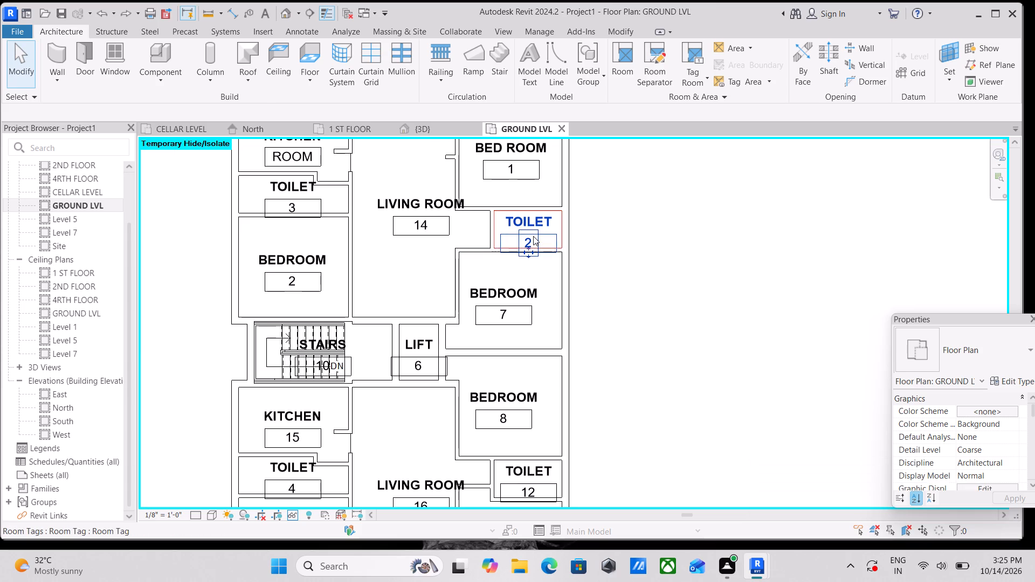
click(533, 236)
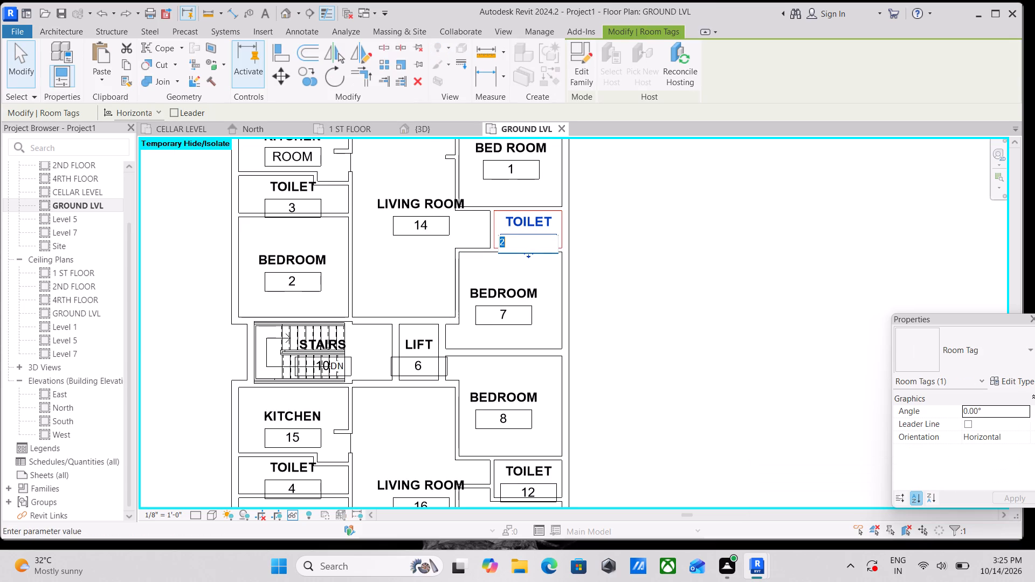
key(BackSpace)
key(Return)
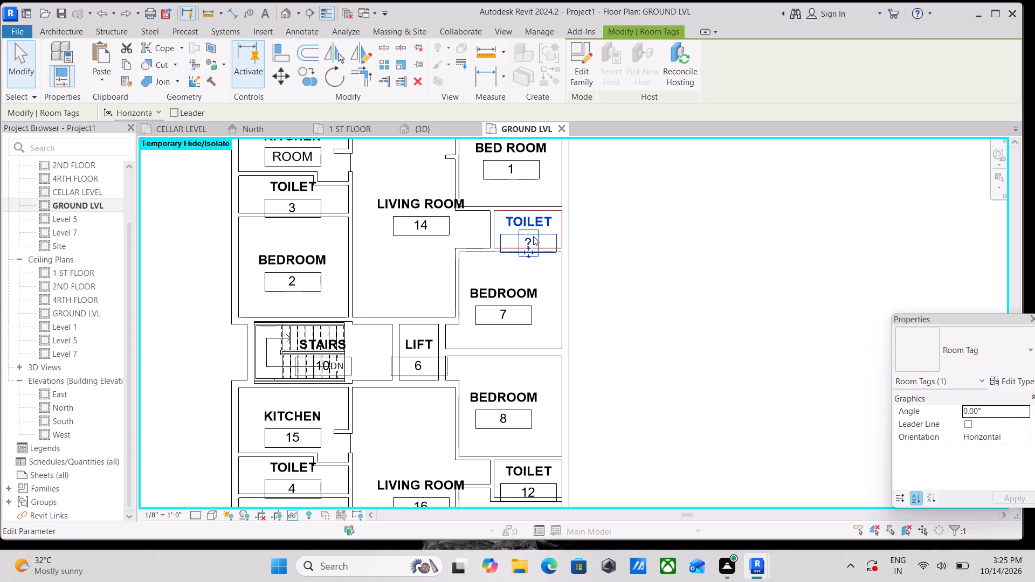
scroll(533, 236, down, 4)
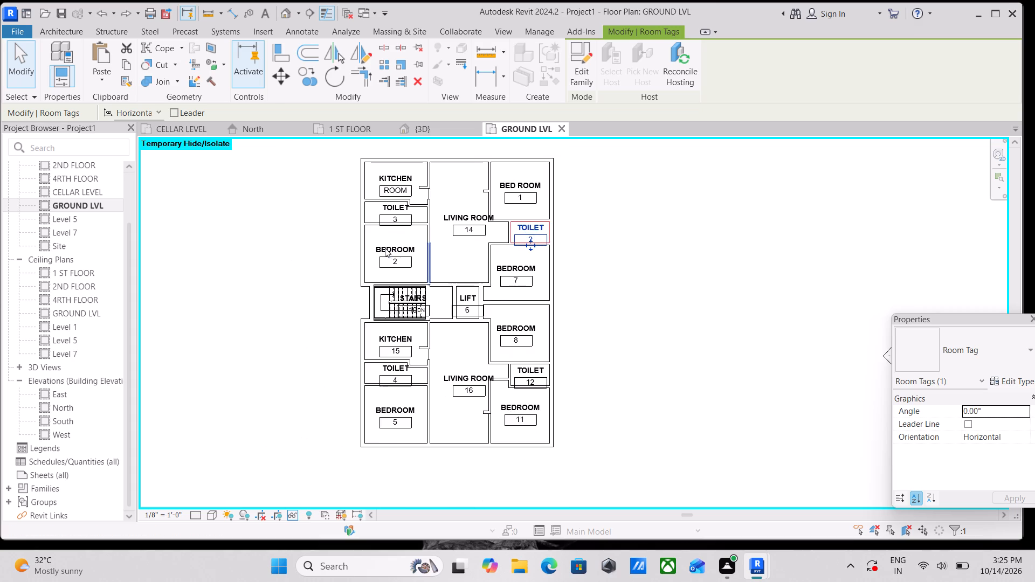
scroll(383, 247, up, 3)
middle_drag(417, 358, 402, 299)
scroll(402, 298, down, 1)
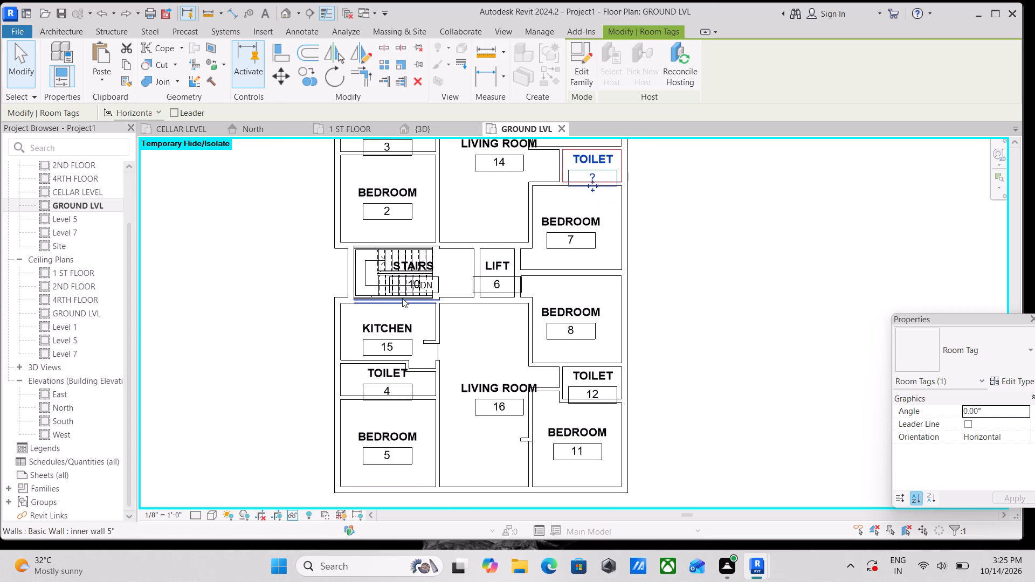
Clear the room number 3 from the tag of the upper unit's toilet between the kitchen and bedroom 2.
scroll(402, 298, down, 1)
scroll(387, 186, up, 2)
scroll(392, 179, down, 1)
middle_drag(392, 179, 377, 248)
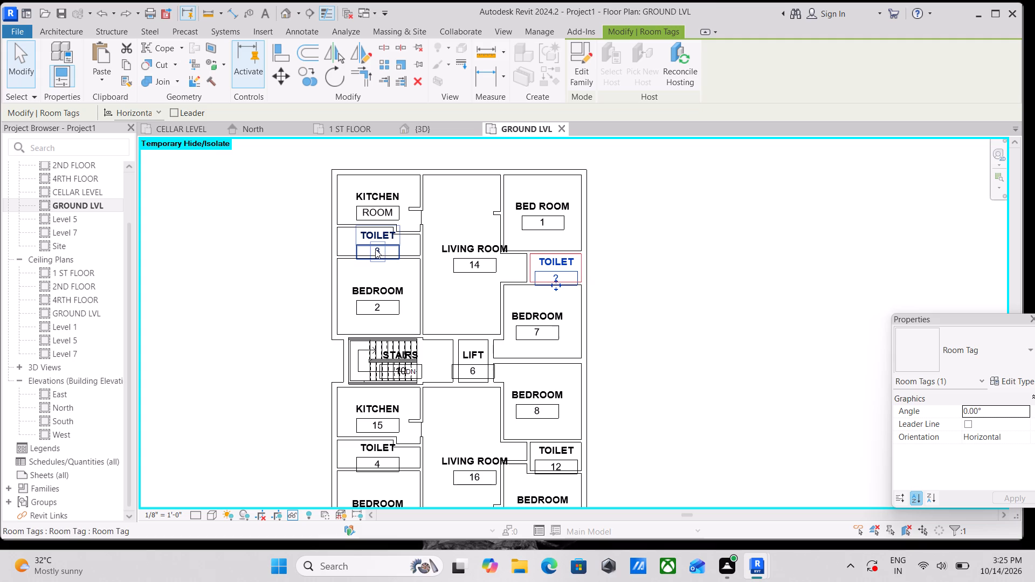
click(375, 249)
click(375, 249)
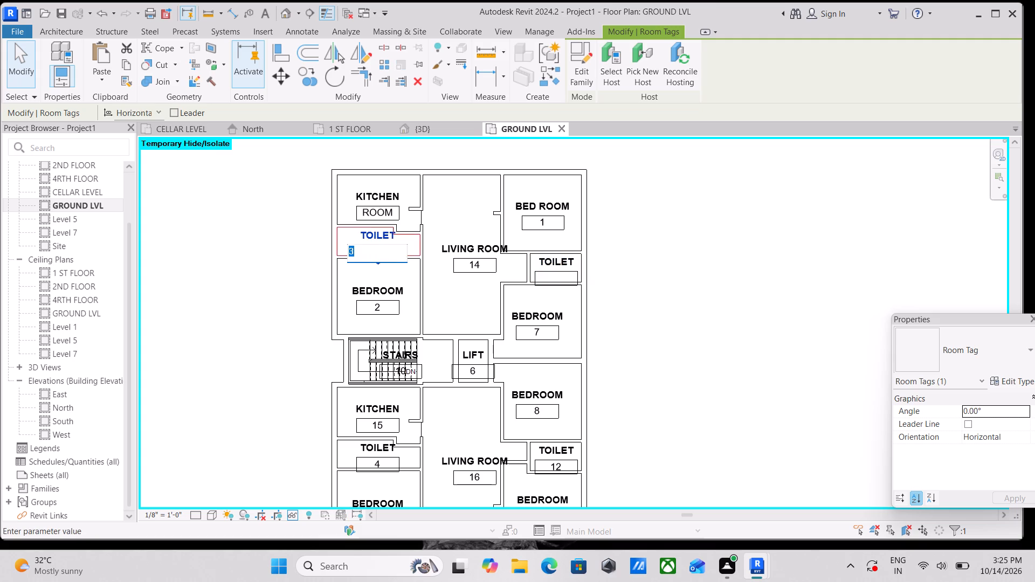
key(BackSpace)
key(Return)
Clear the room number 4 from the tag of the lower unit's toilet between kitchen 15 and bedroom 5.
scroll(411, 367, down, 1)
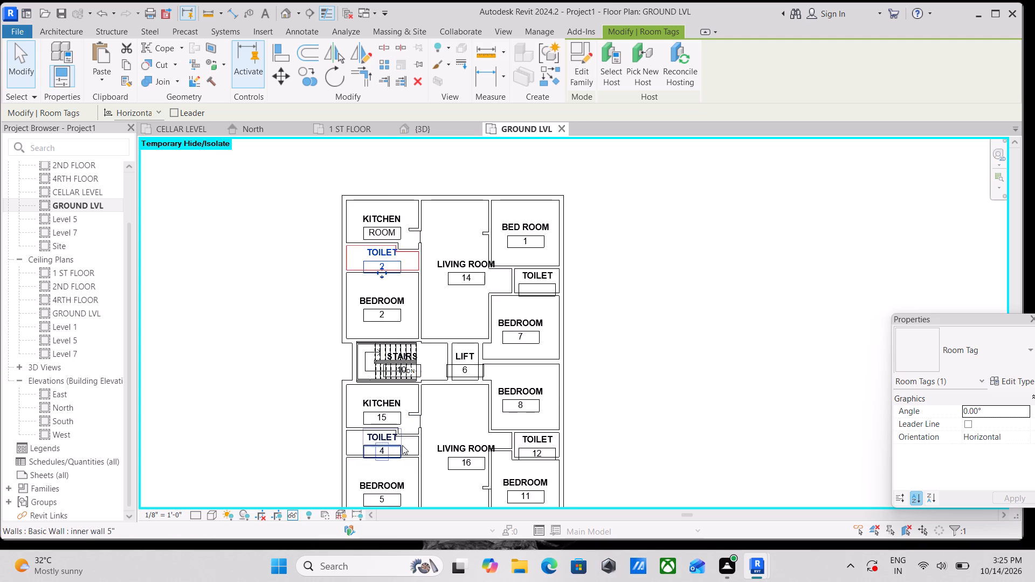
scroll(402, 445, up, 3)
click(373, 451)
click(373, 451)
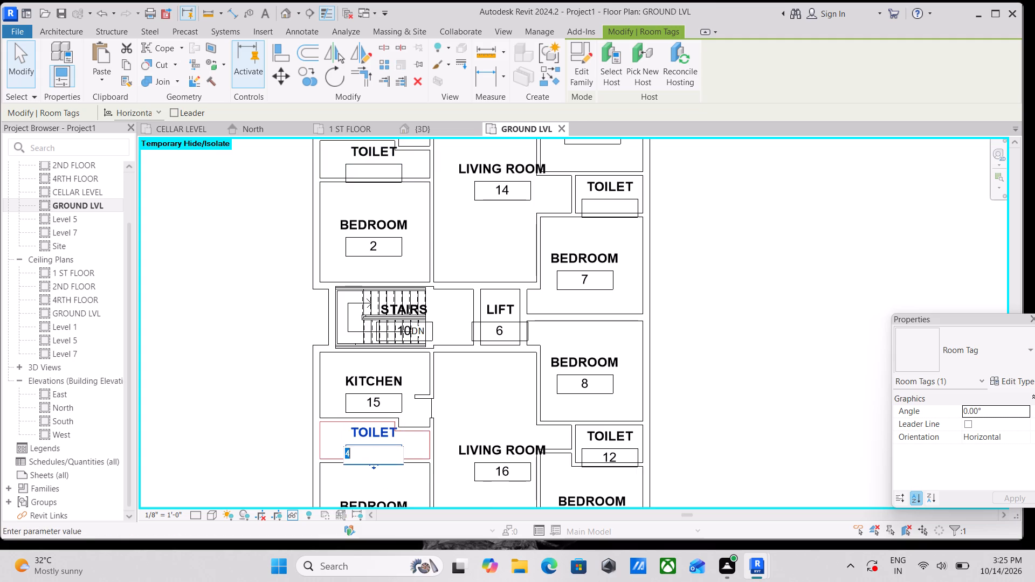
key(BackSpace)
key(Return)
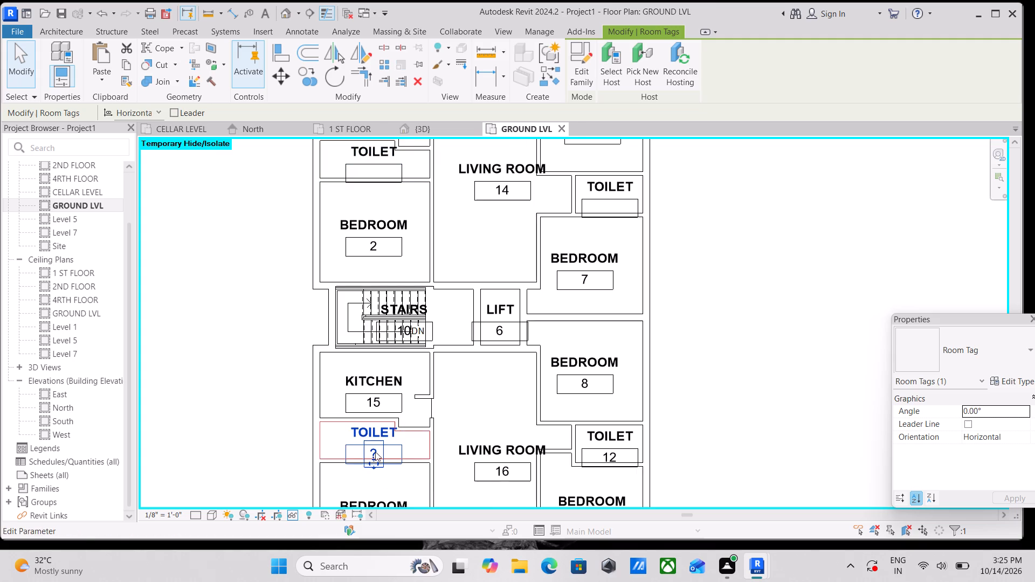
Review the room names and numbers on the tags across both ground floor units.
scroll(430, 471, down, 3)
middle_drag(494, 375, 477, 321)
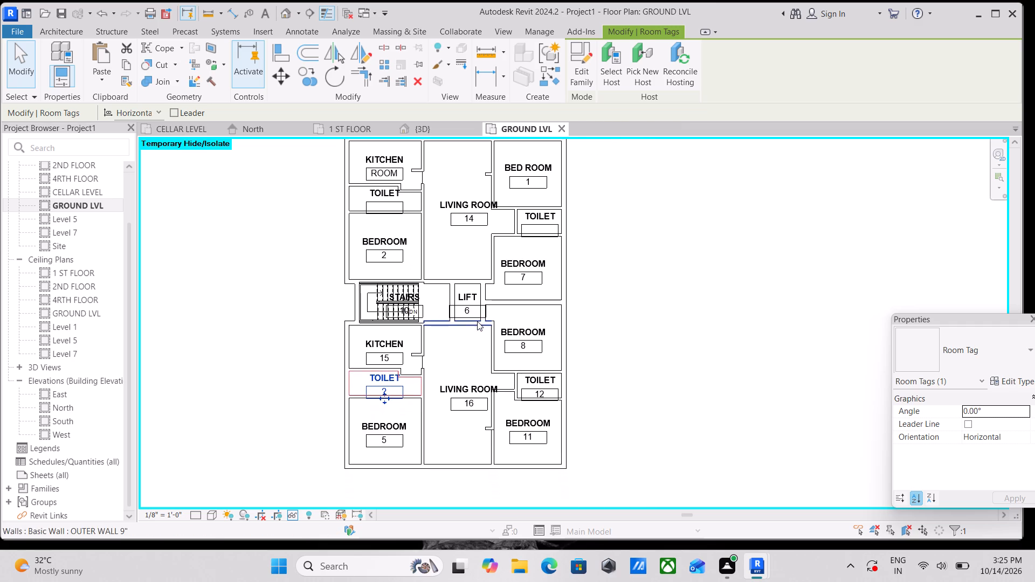
scroll(471, 424, up, 6)
scroll(473, 401, down, 2)
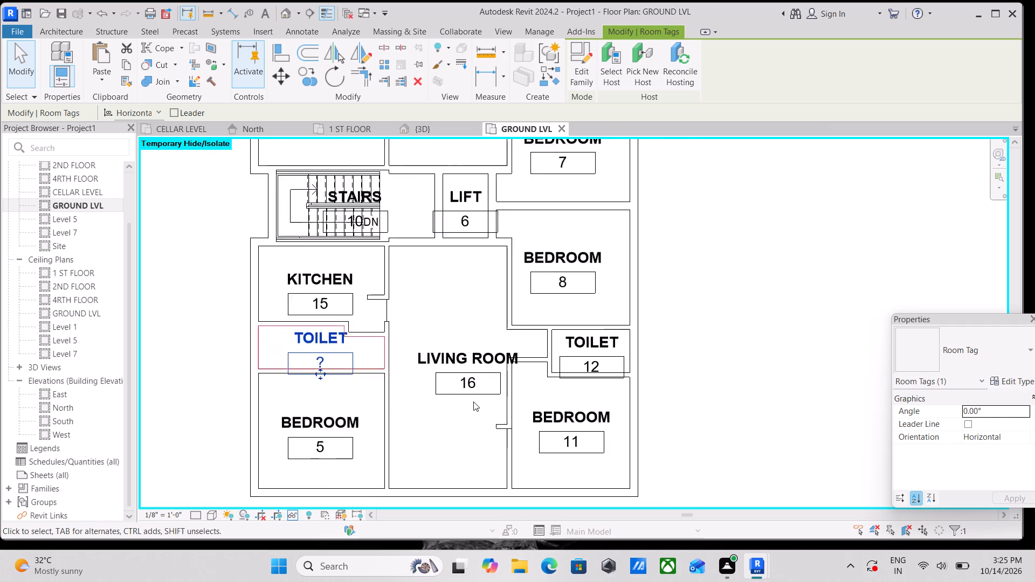
scroll(473, 401, down, 1)
scroll(445, 359, down, 3)
middle_drag(445, 359, 444, 408)
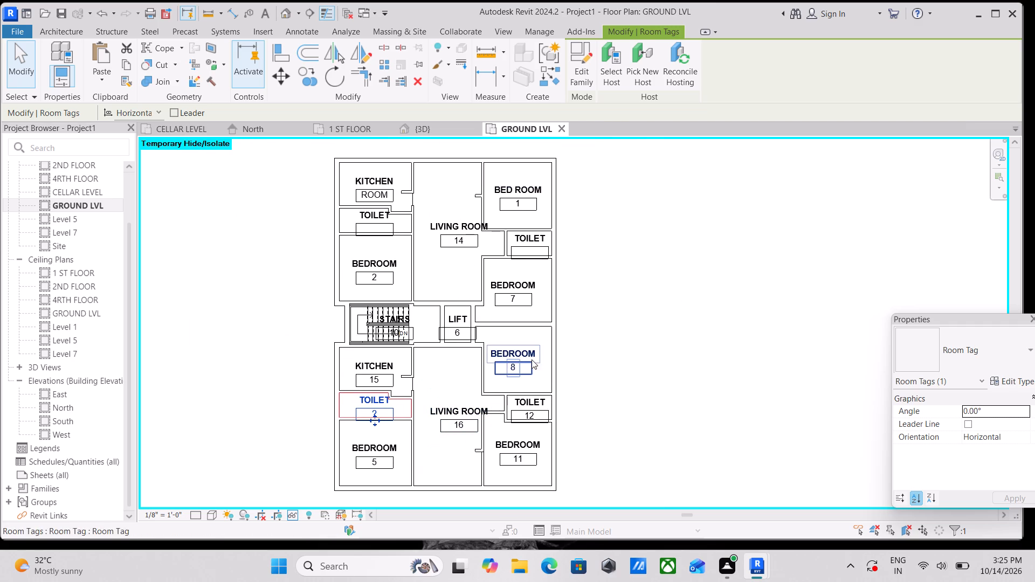
scroll(451, 389, up, 2)
scroll(458, 268, down, 1)
middle_drag(458, 268, 451, 311)
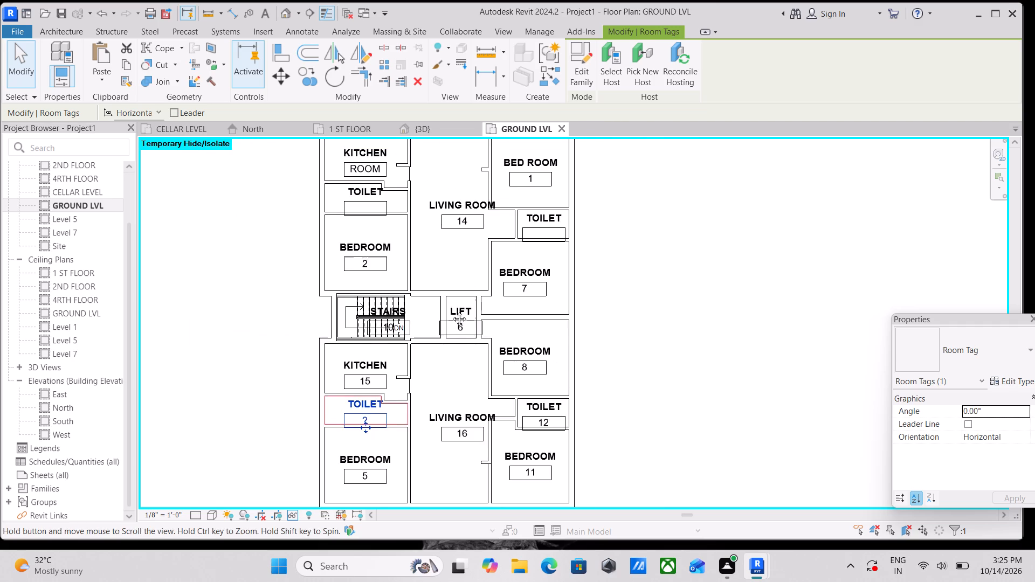
middle_drag(451, 311, 447, 321)
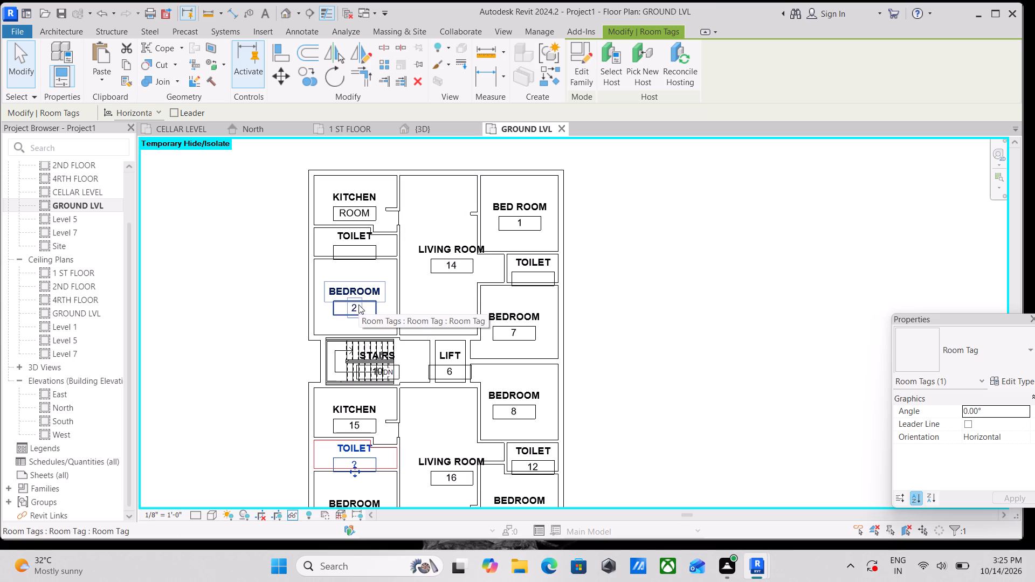
scroll(383, 362, down, 3)
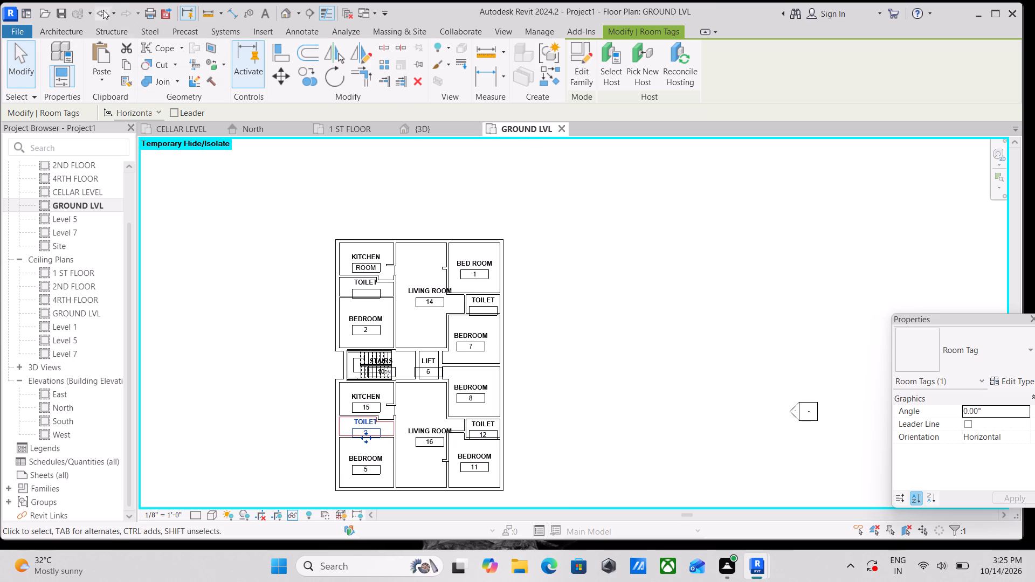
Change the tag of BED ROOM 1 in the upper unit to the Room Tag With Area type.
click(63, 27)
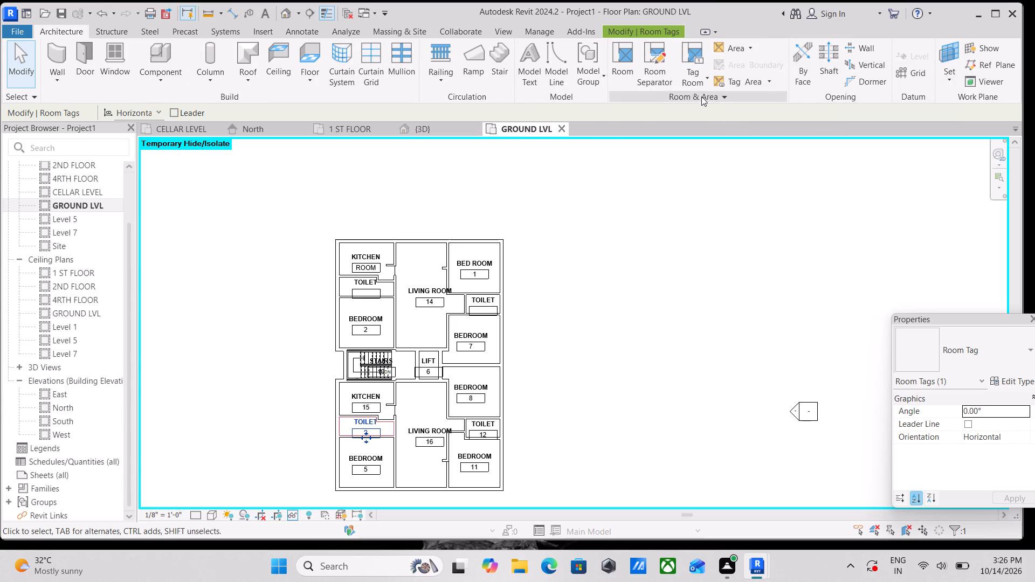
click(471, 262)
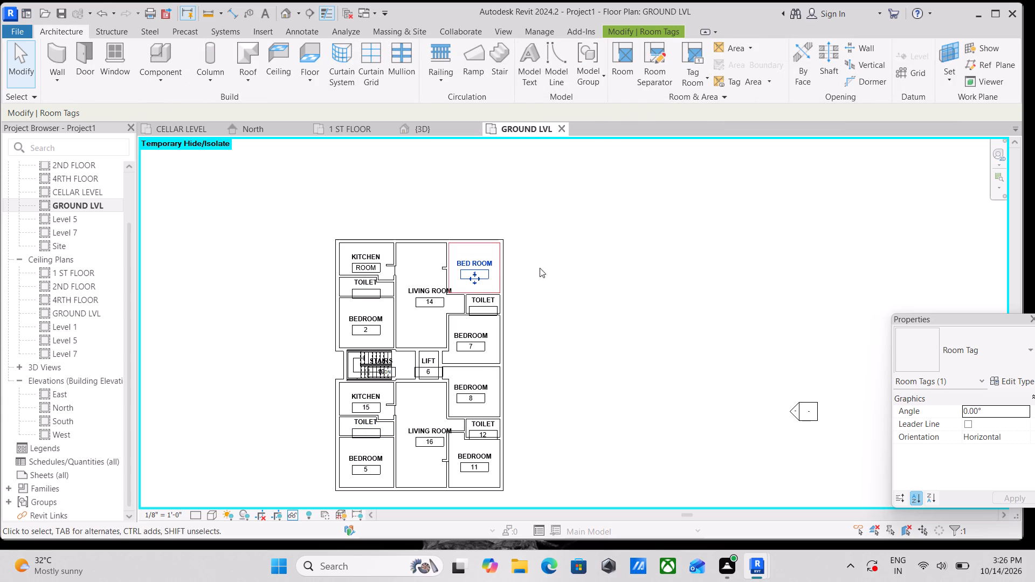
click(1015, 368)
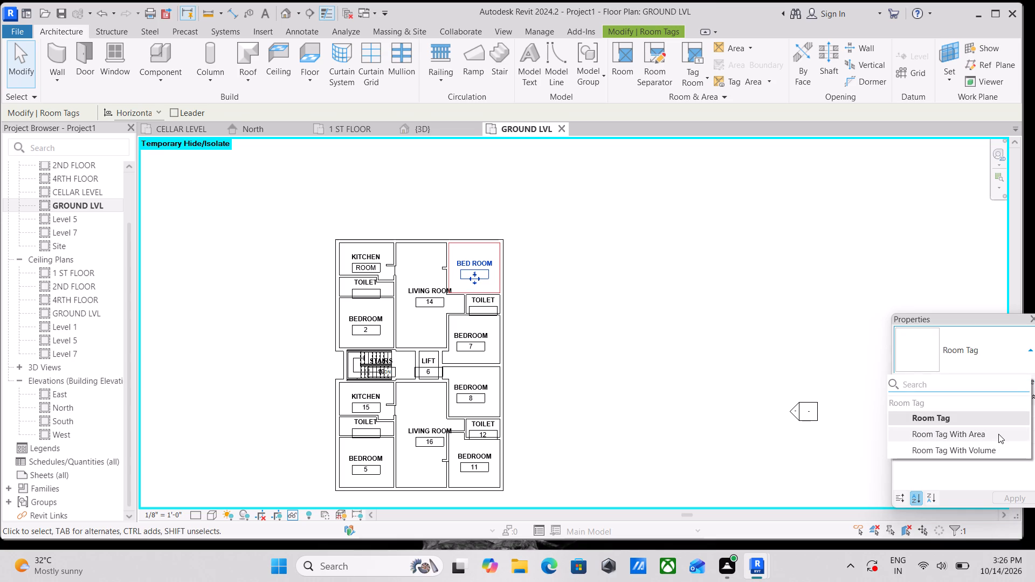
click(998, 434)
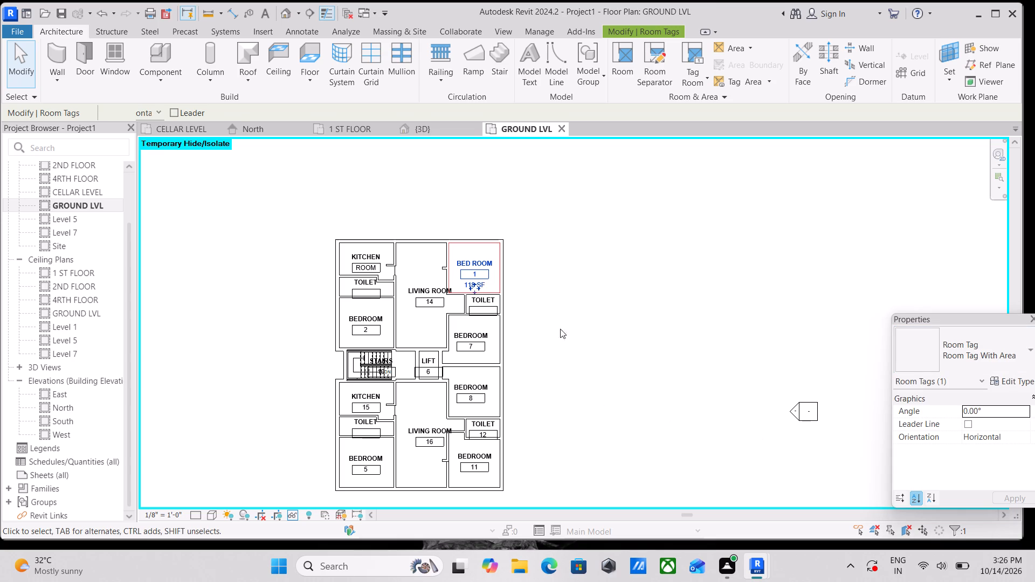
scroll(477, 281, up, 6)
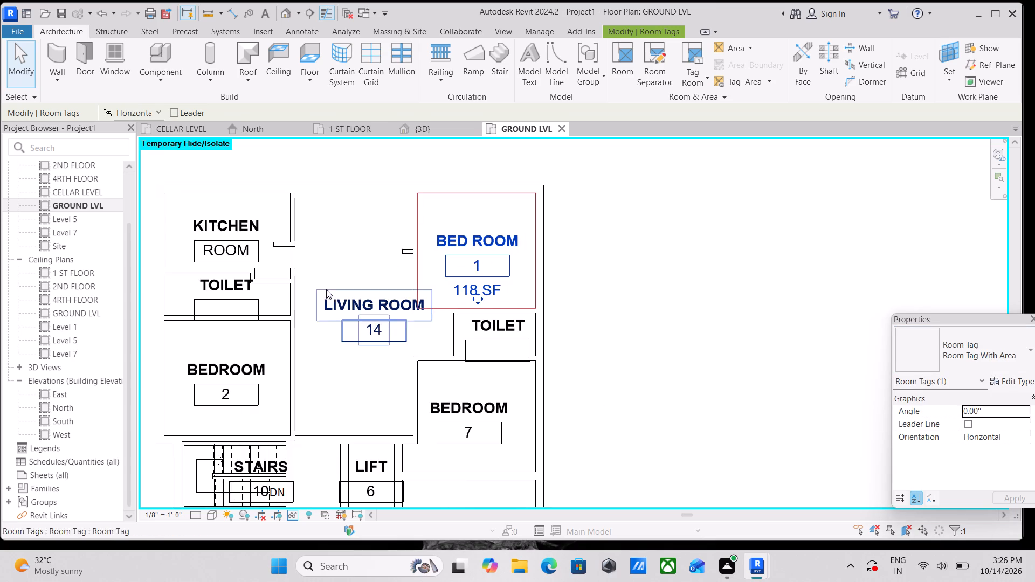
click(458, 246)
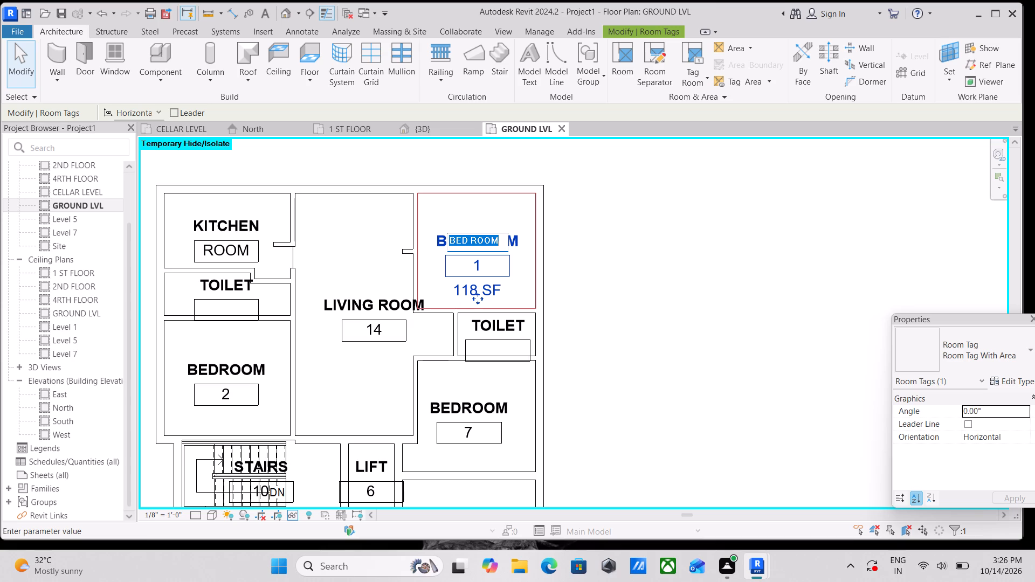
key(Escape)
Select all the remaining plain room tags and change them to the Room Tag With Area type.
click(496, 325)
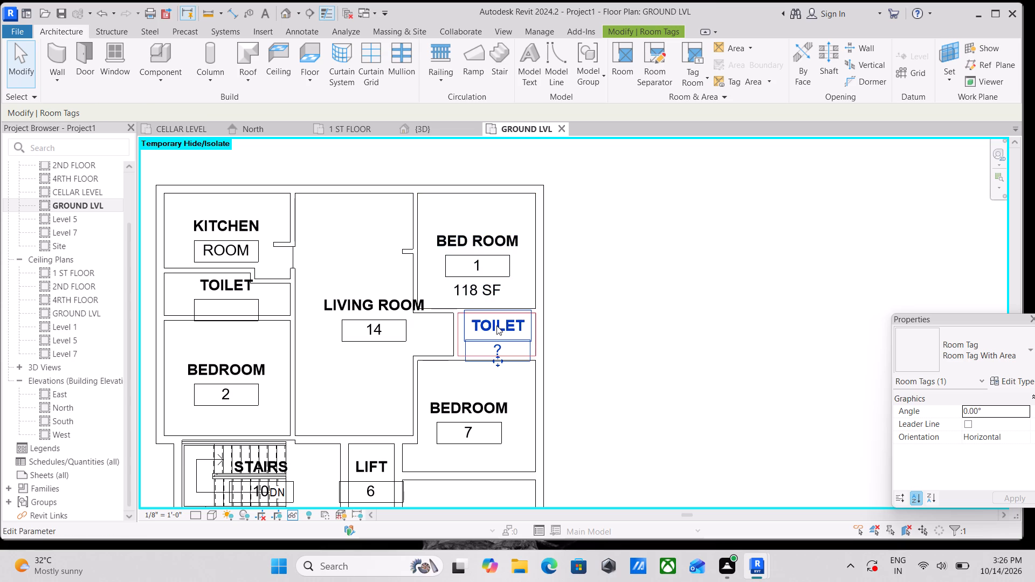
text(SA)
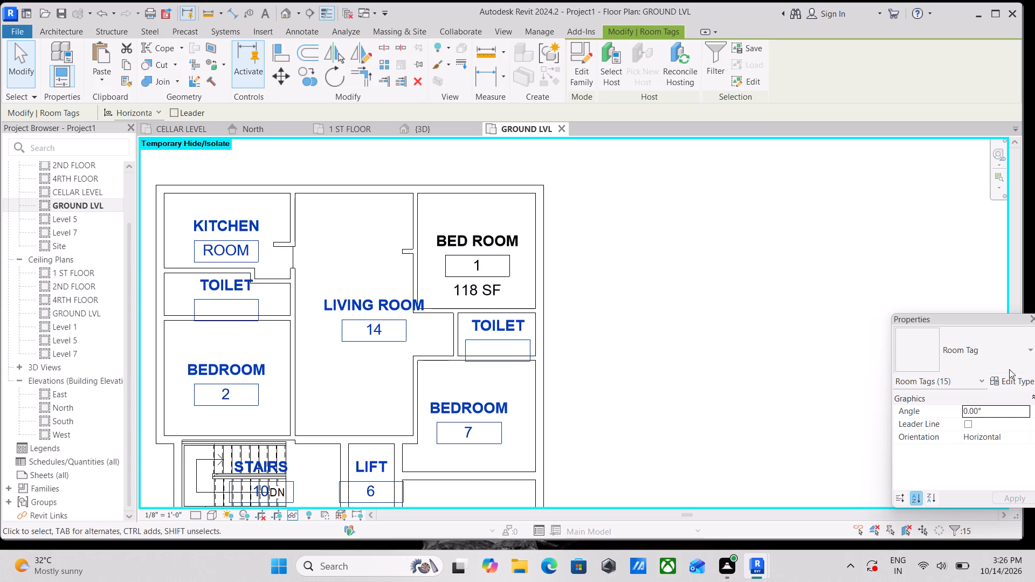
click(1012, 357)
click(978, 439)
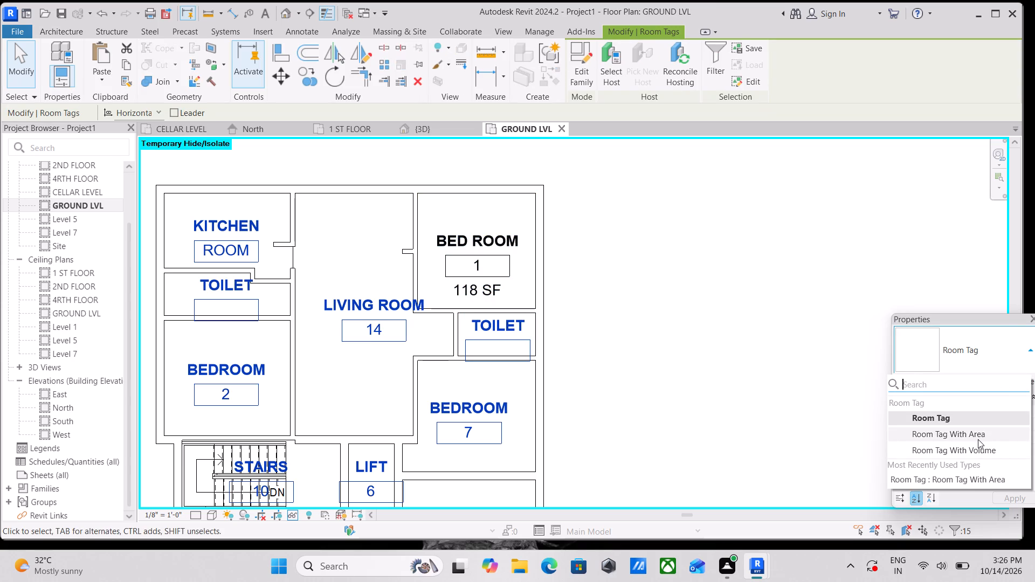
scroll(544, 290, down, 1)
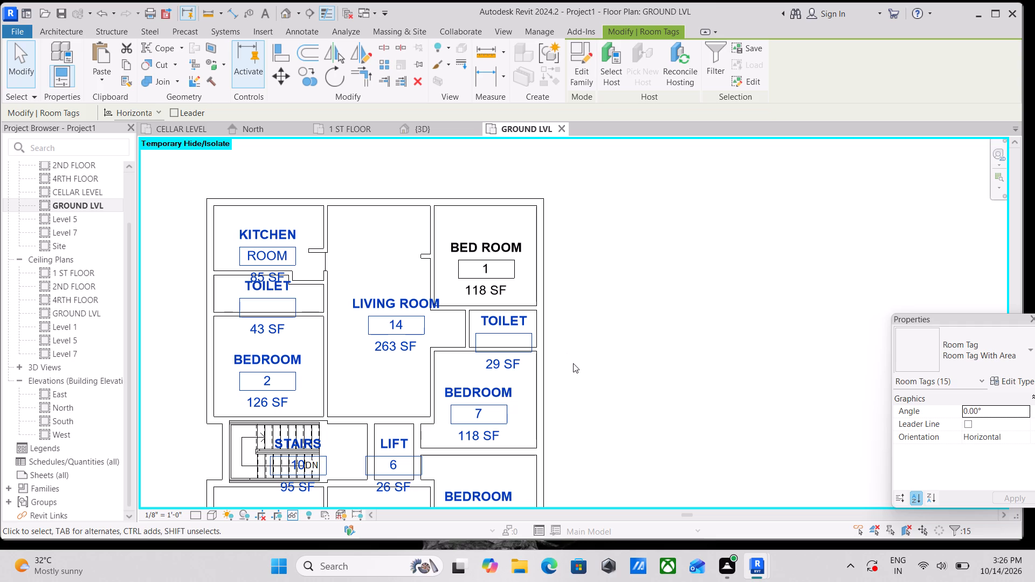
key(Escape)
Nudge the upper unit's kitchen tag upward within its room until its area text clears the toilet tag below.
scroll(490, 377, down, 2)
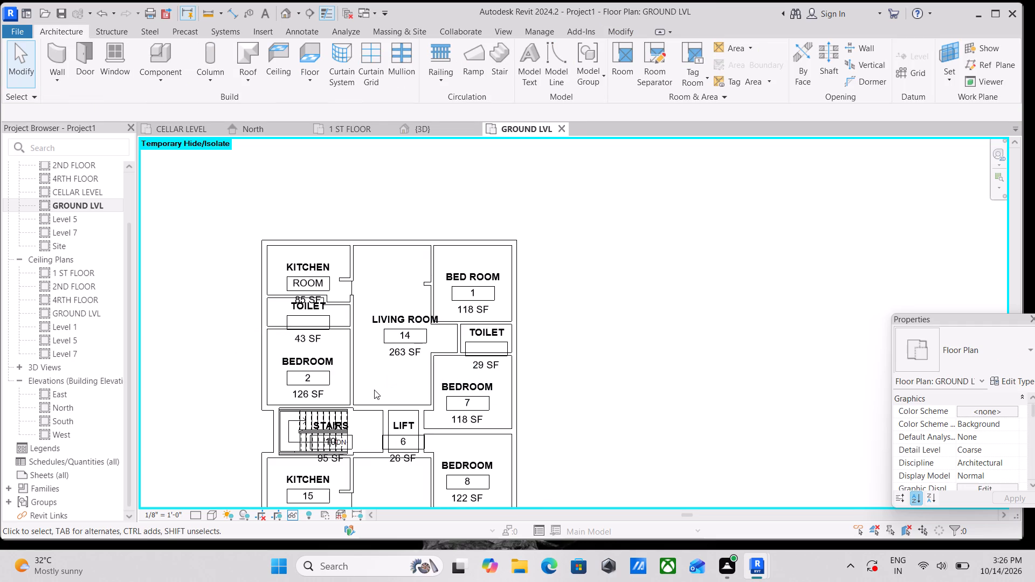
scroll(298, 302, up, 8)
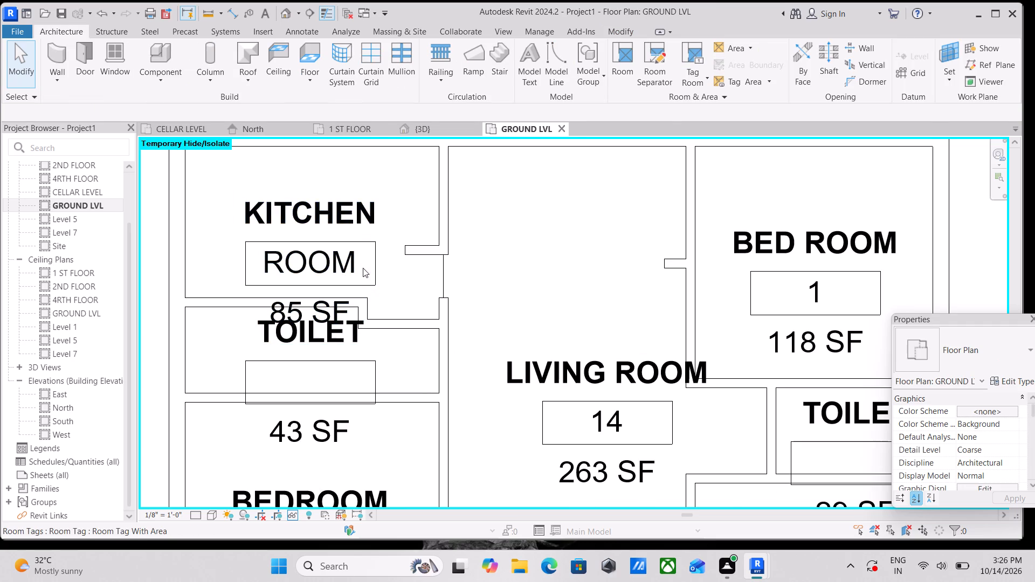
click(376, 275)
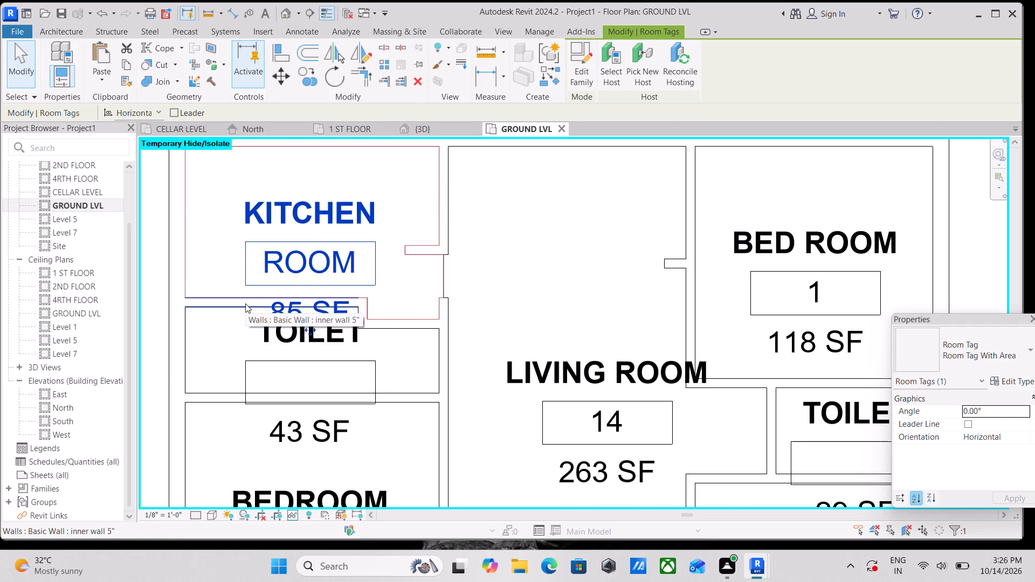
key(Up)
key(Up)
key(Up)
key(Up)
key(Up)
key(Up)
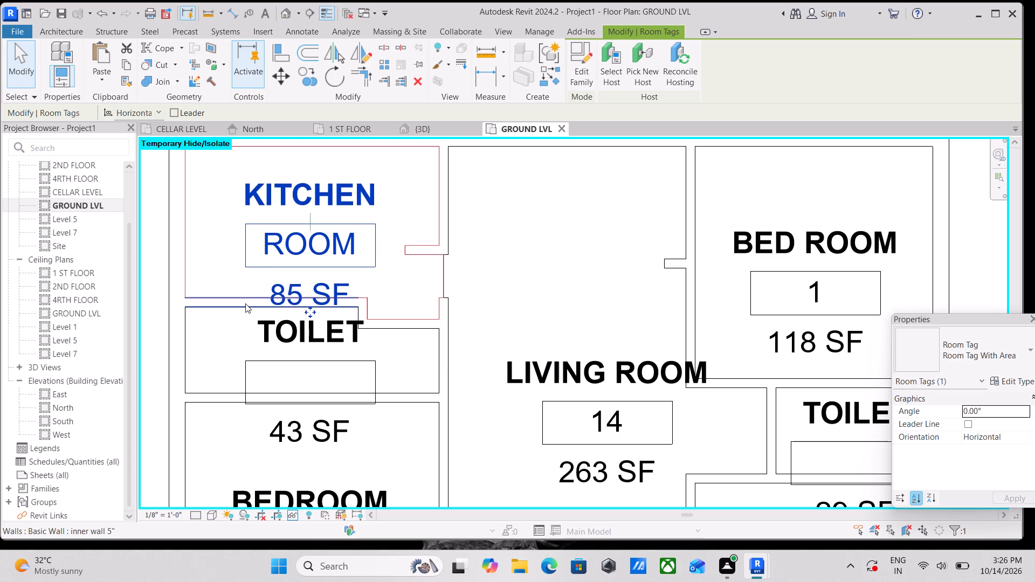
key(Up)
key(Up)
key(Up)
key(Up)
key(Up)
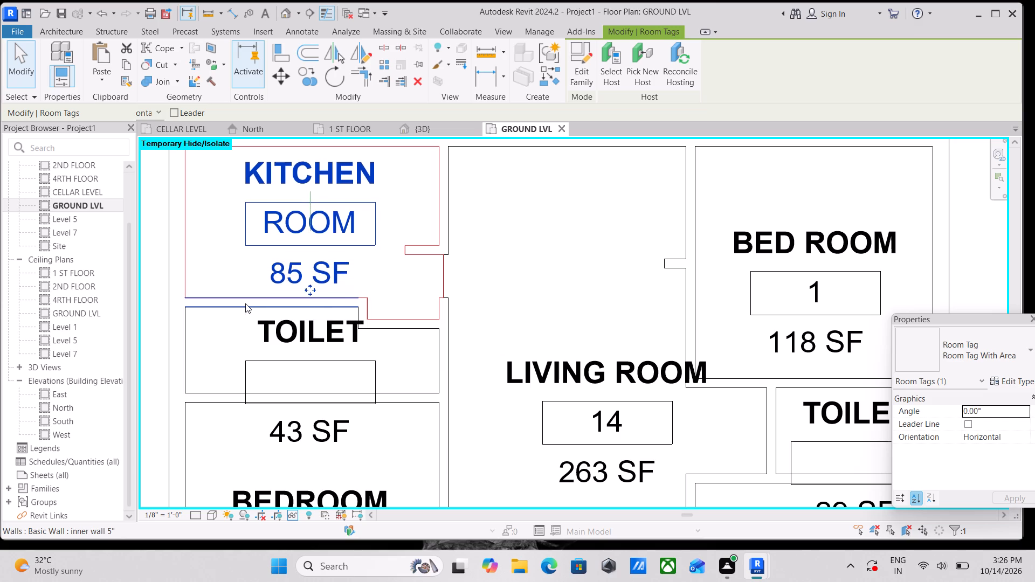
scroll(245, 303, down, 2)
key(Escape)
Set the colour scheme category to Rooms and apply the Name scheme with its Room Legend title.
scroll(280, 324, down, 3)
scroll(361, 376, down, 2)
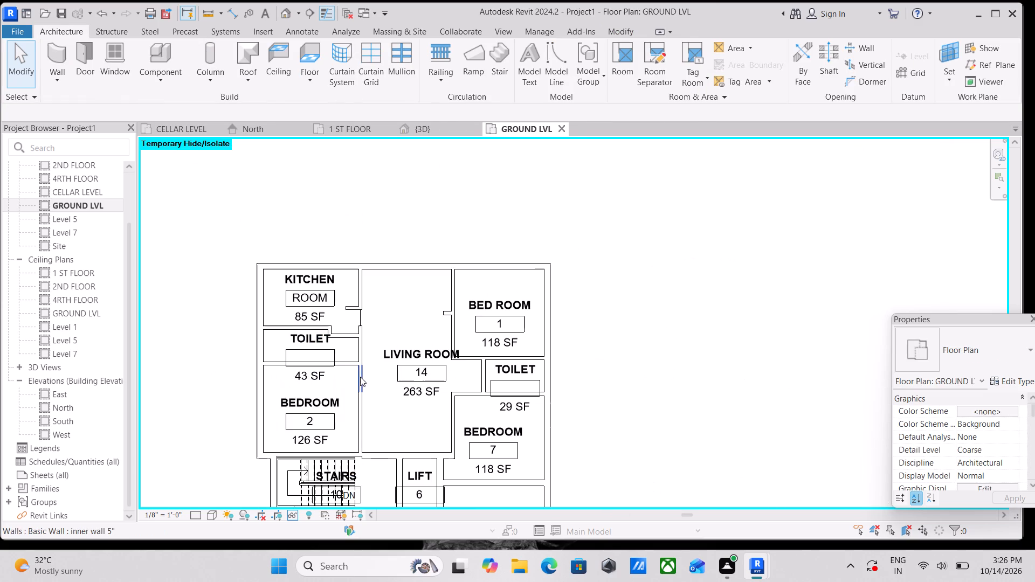
middle_drag(360, 377, 368, 295)
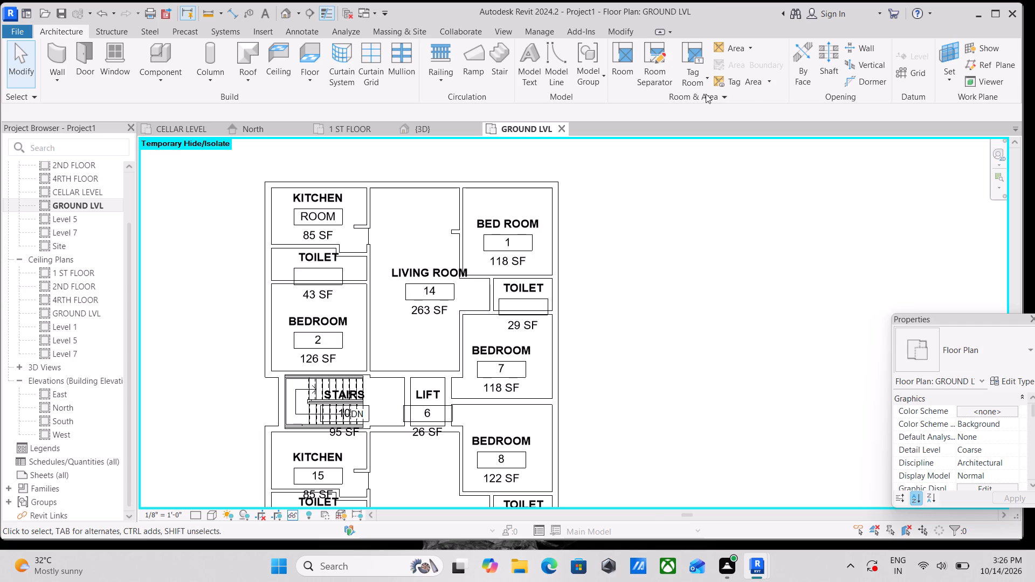
click(721, 96)
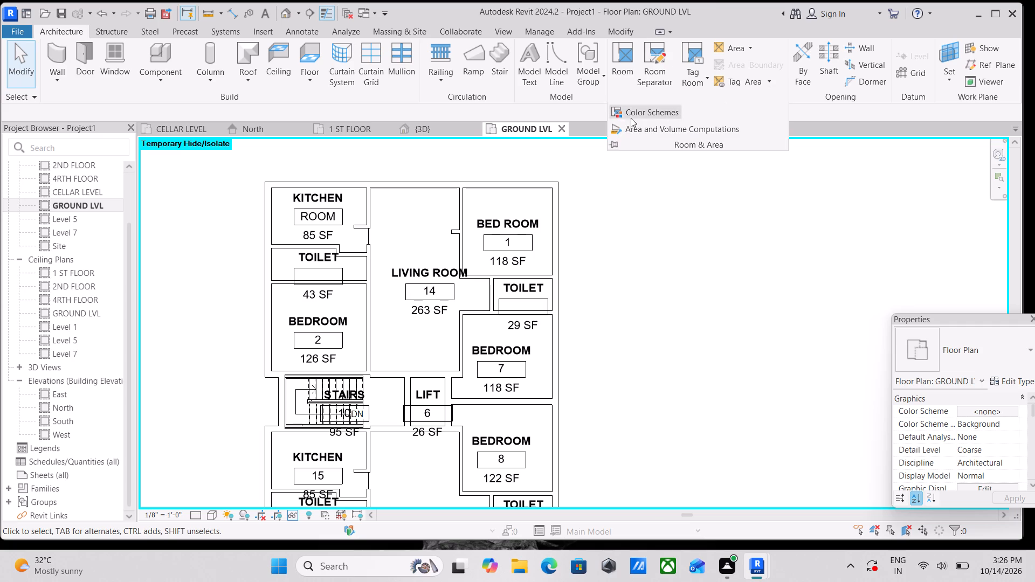
click(620, 110)
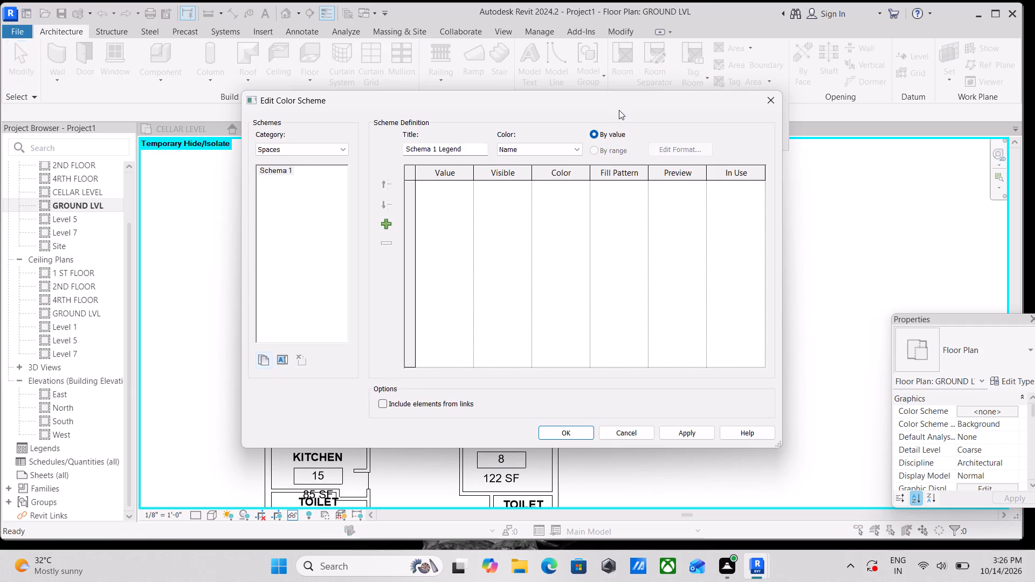
click(315, 145)
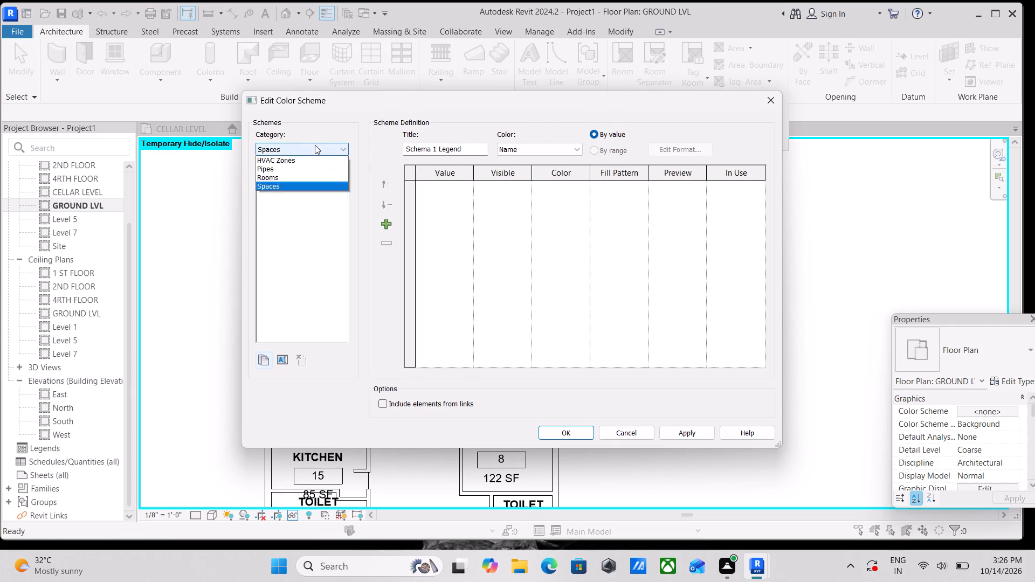
click(298, 203)
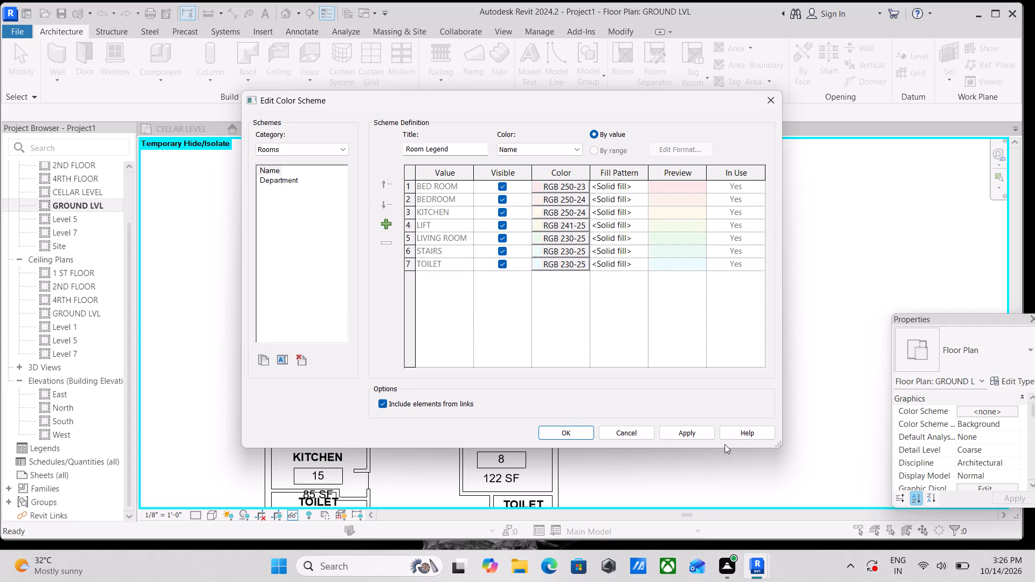
click(686, 436)
click(551, 433)
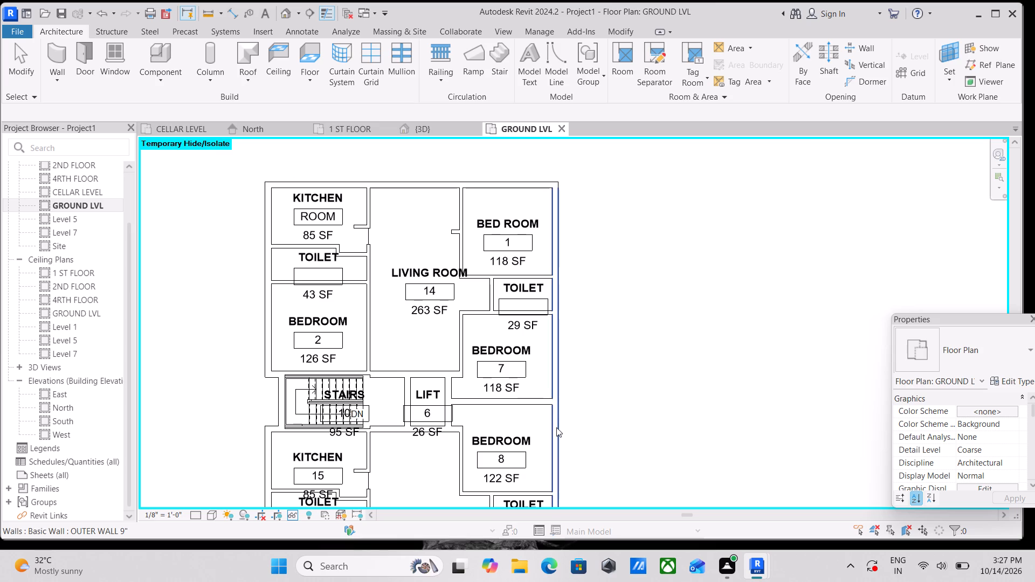
Reopen the room colour schemes and apply the Name scheme with its colouring based on room Name.
scroll(498, 3, down, 1)
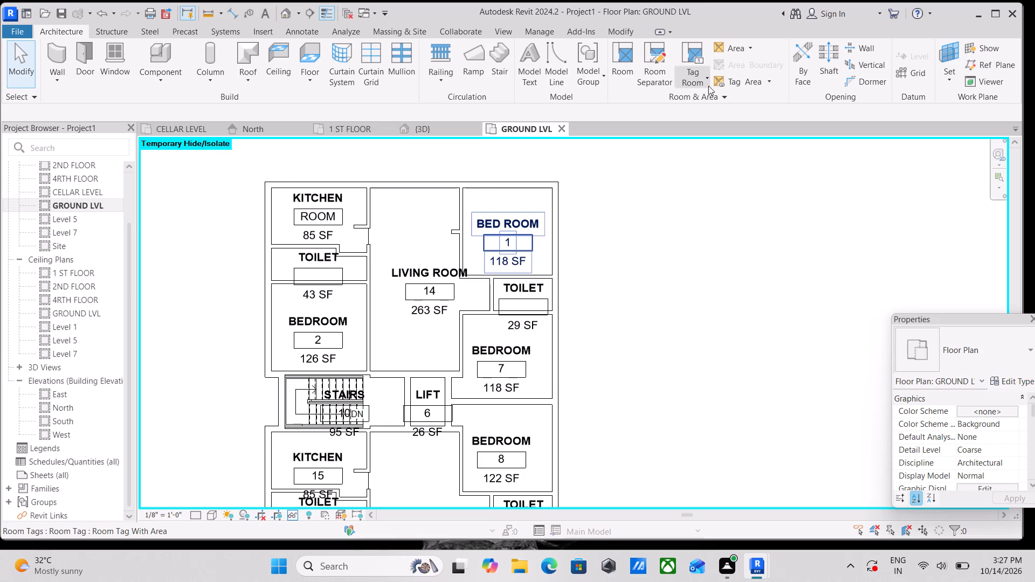
click(722, 94)
click(650, 113)
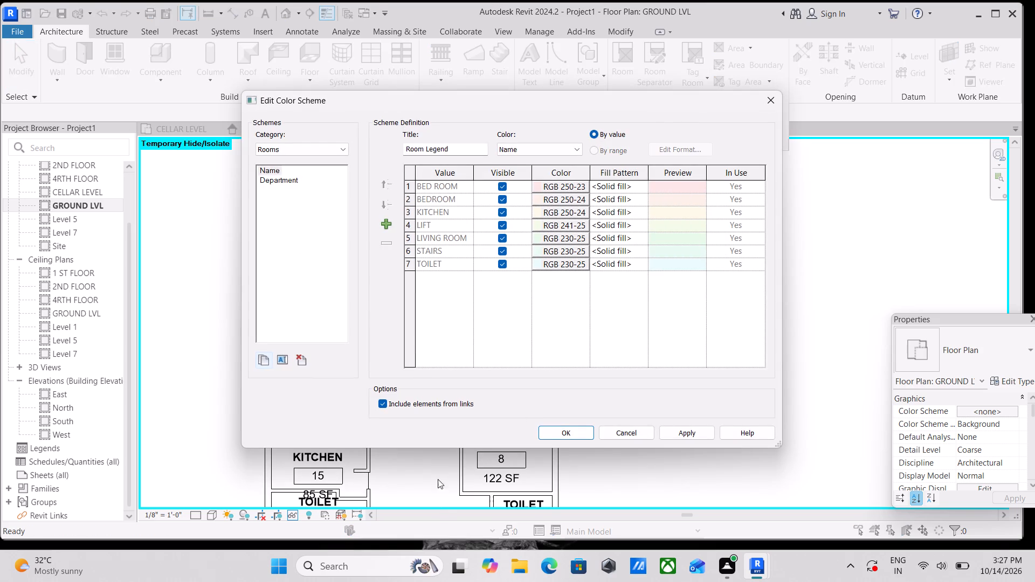
click(385, 222)
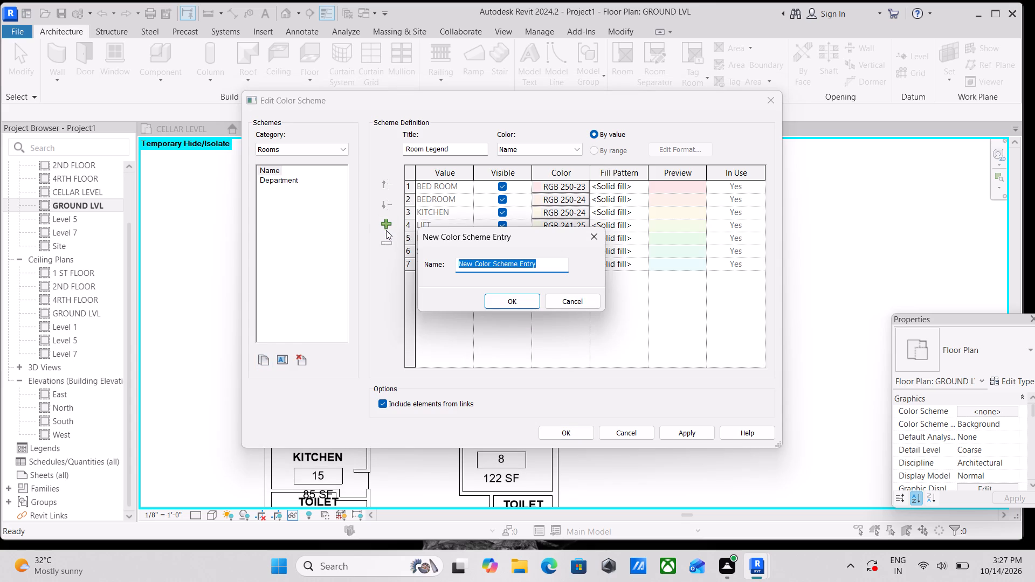
click(603, 235)
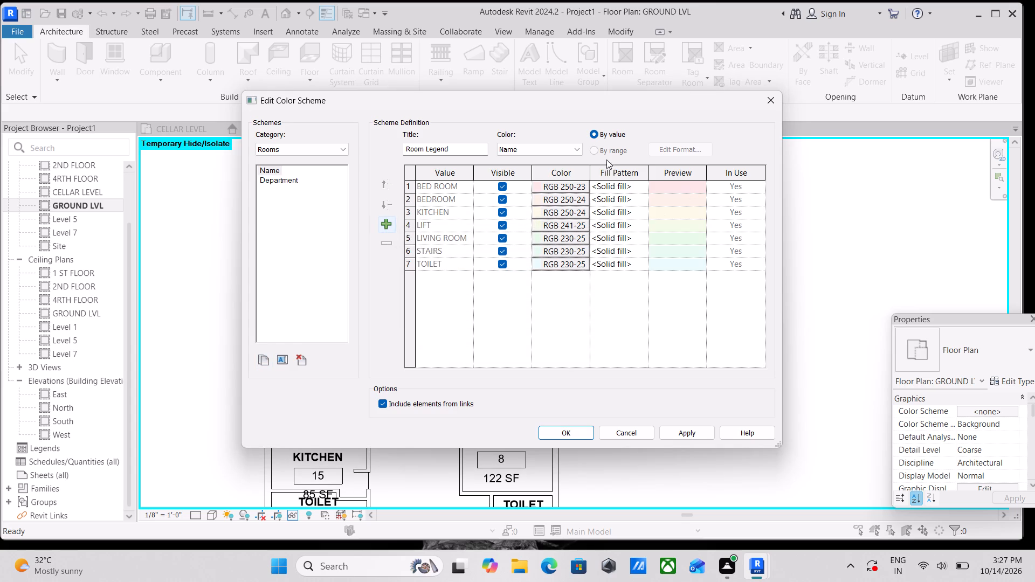
click(518, 147)
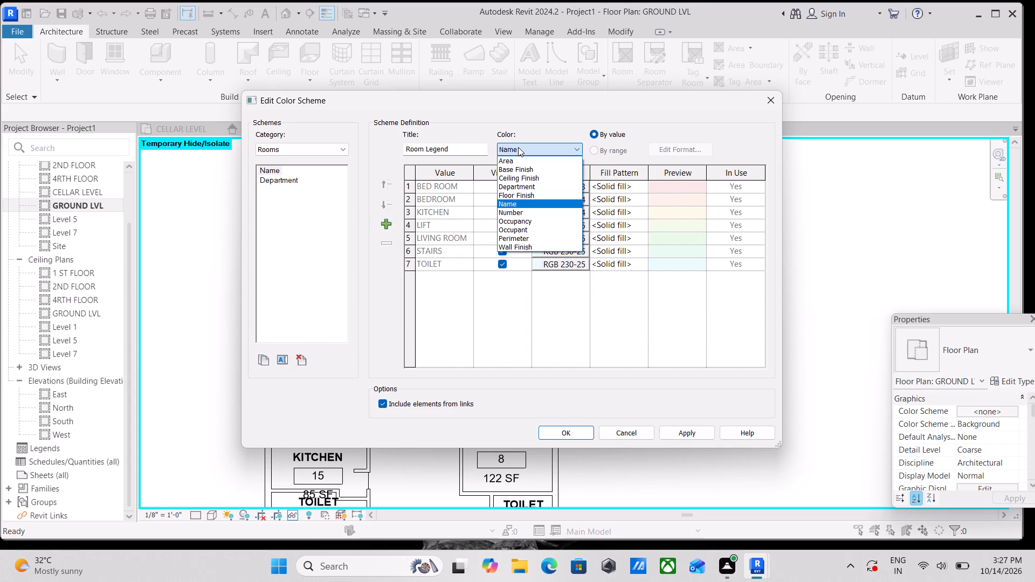
click(518, 147)
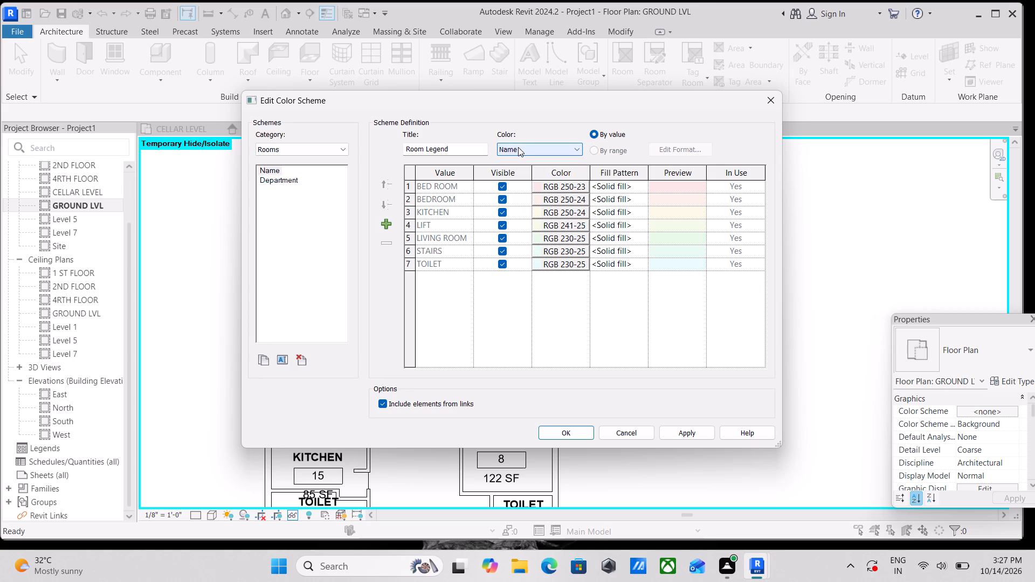
click(687, 438)
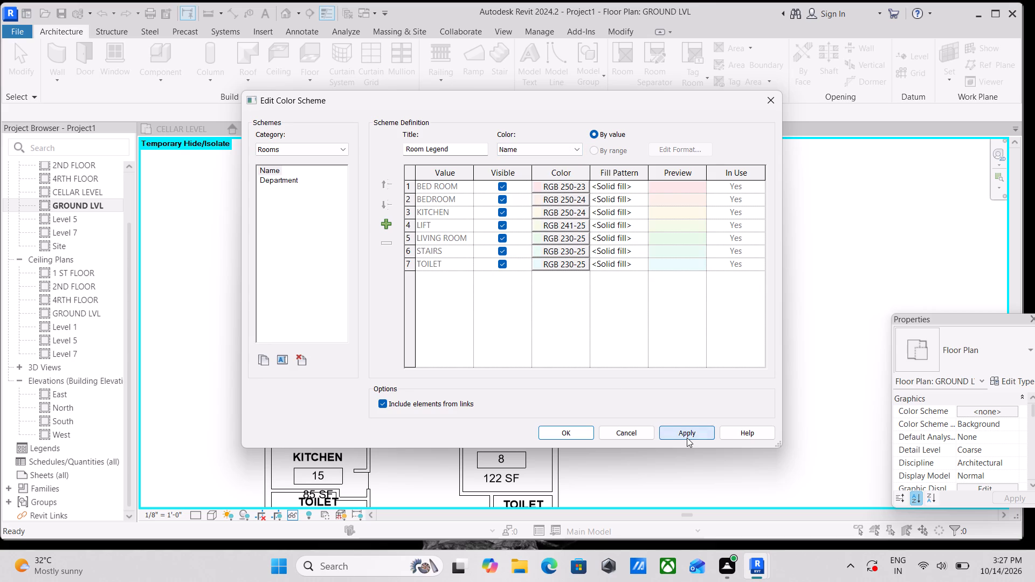
click(692, 434)
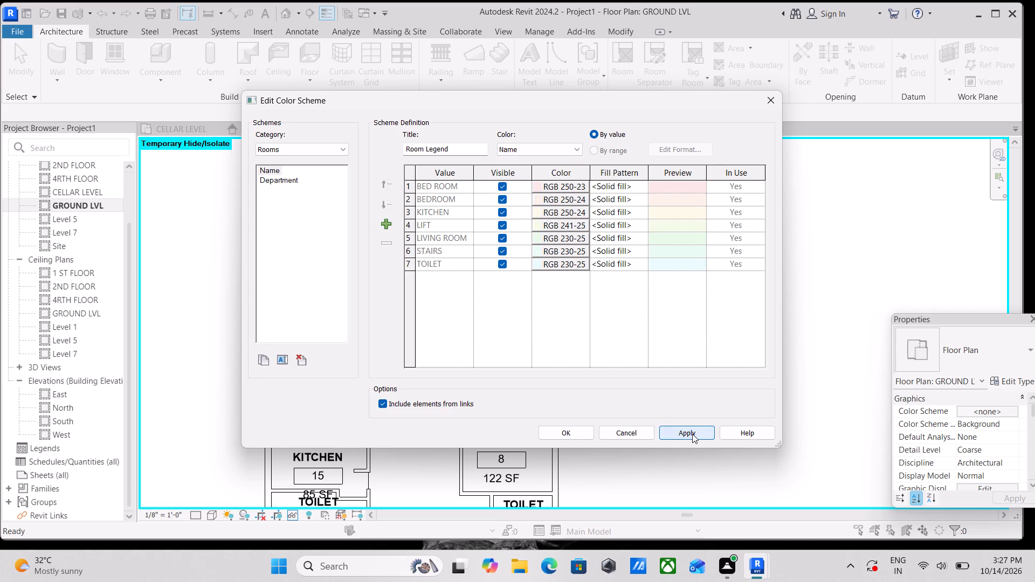
click(690, 431)
Browse the fill patterns for the BED ROOM entry, keep Solid fill and apply the scheme.
click(629, 184)
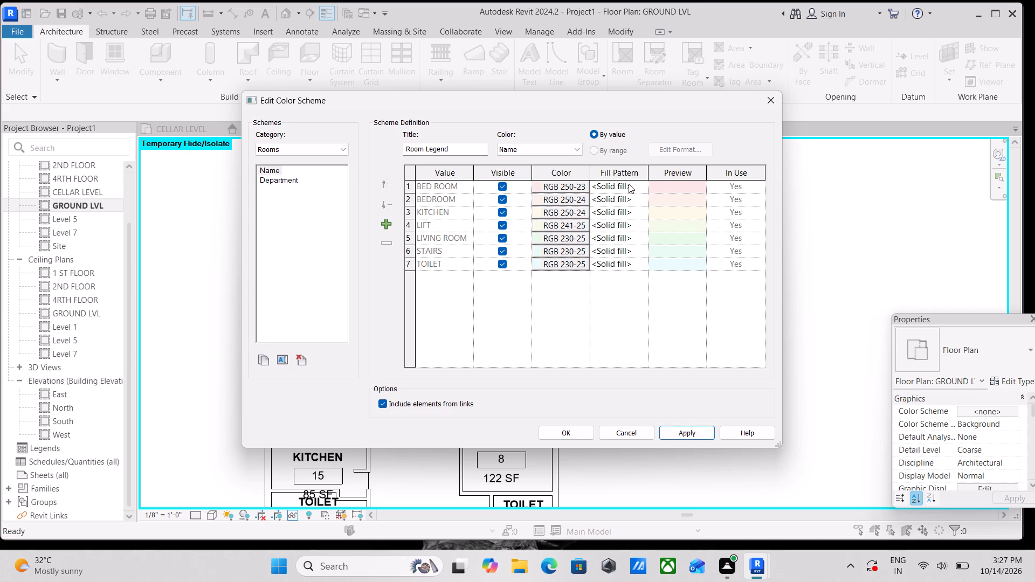
click(643, 186)
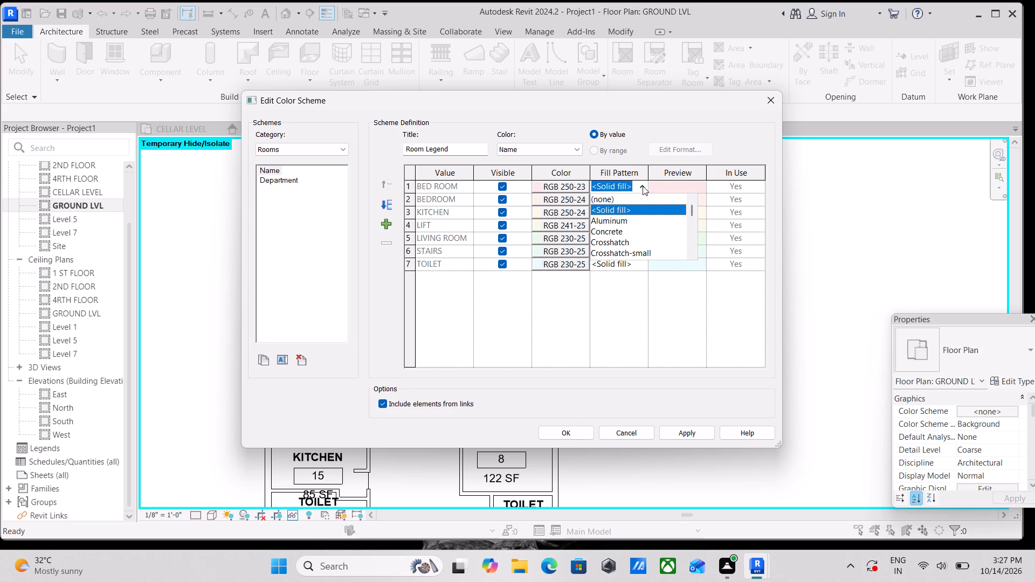
click(643, 186)
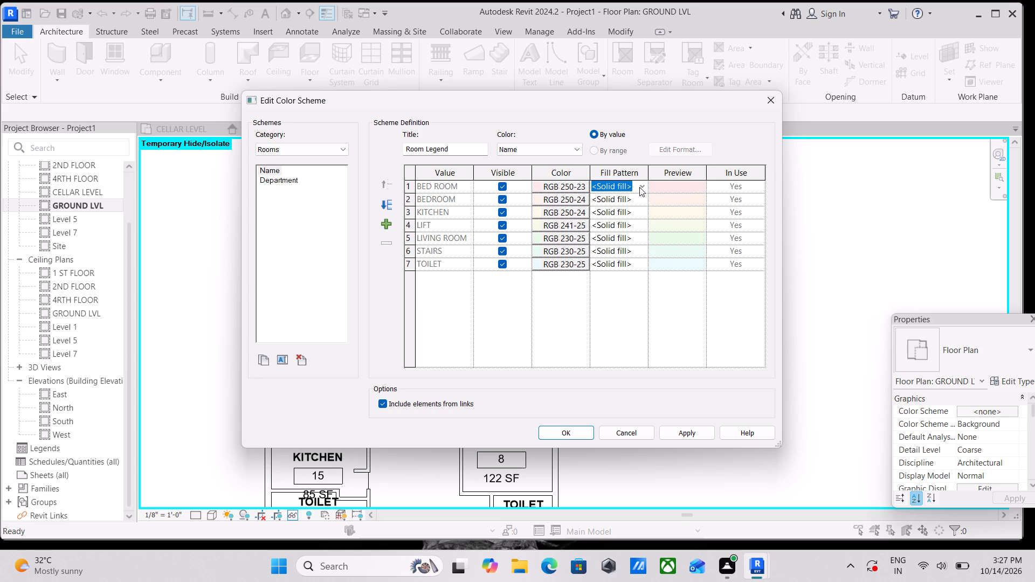
click(639, 187)
scroll(589, 309, down, 1)
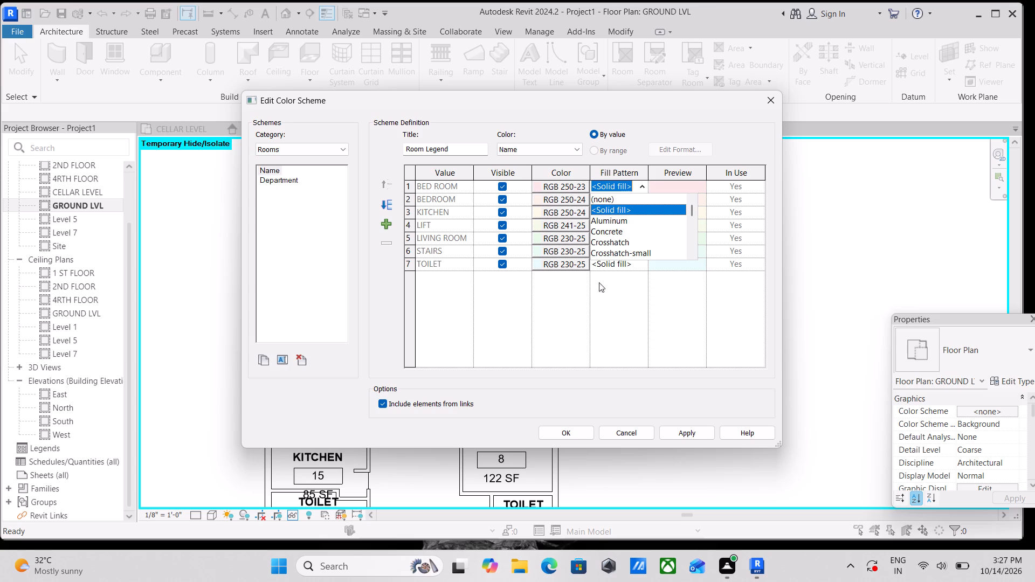
scroll(615, 255, down, 5)
scroll(624, 225, up, 3)
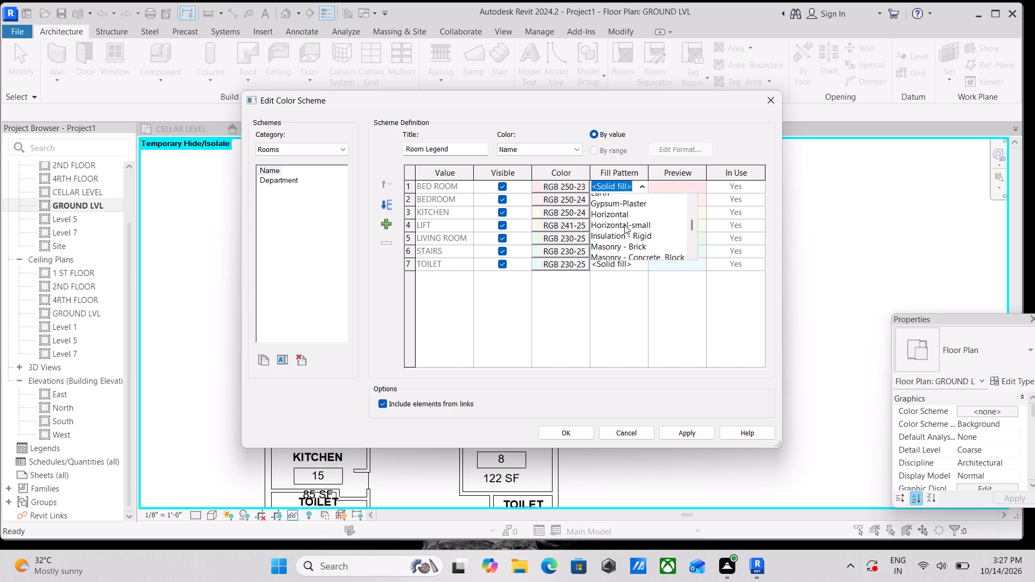
scroll(624, 225, up, 12)
click(617, 211)
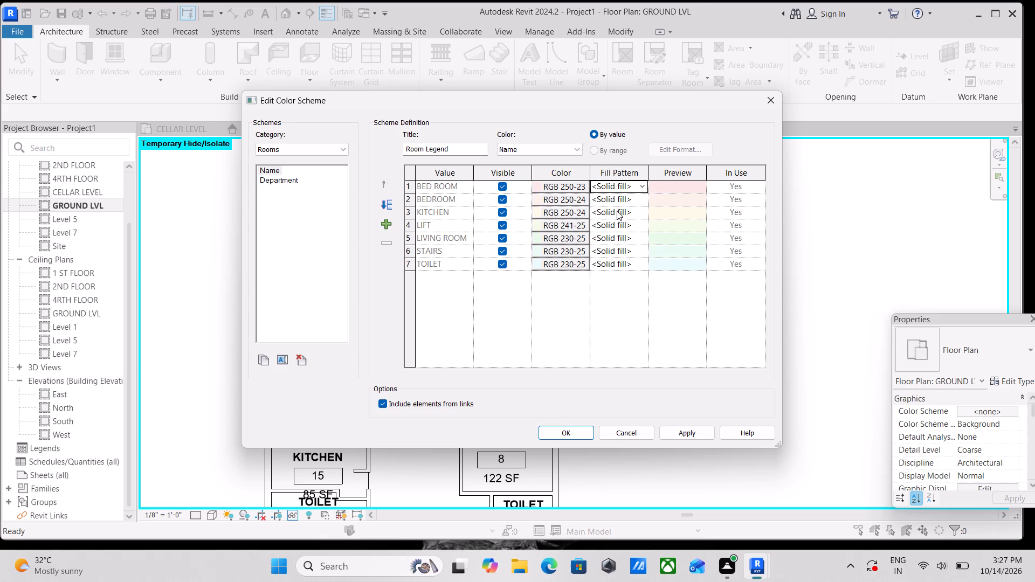
click(694, 185)
click(692, 432)
click(692, 432)
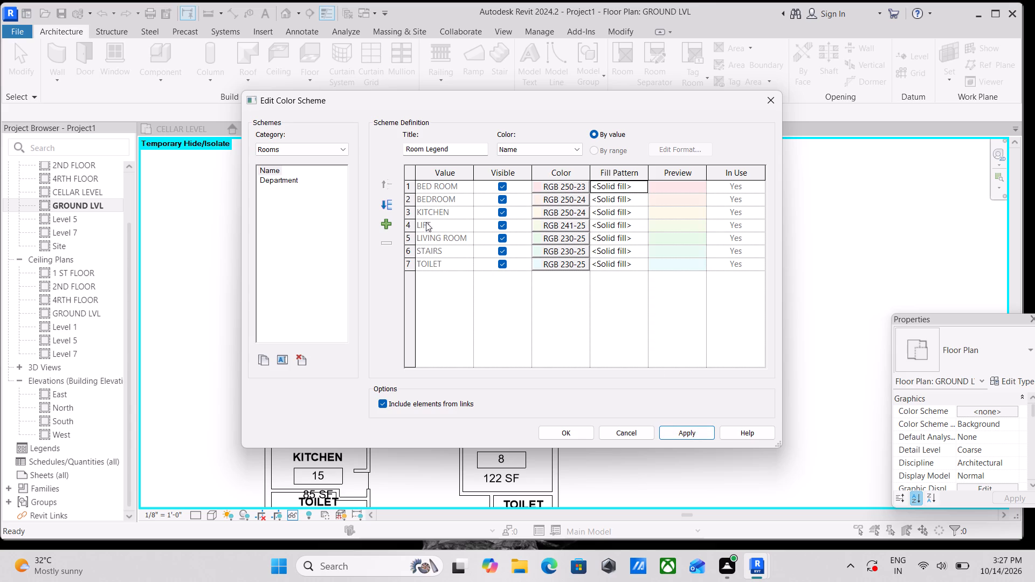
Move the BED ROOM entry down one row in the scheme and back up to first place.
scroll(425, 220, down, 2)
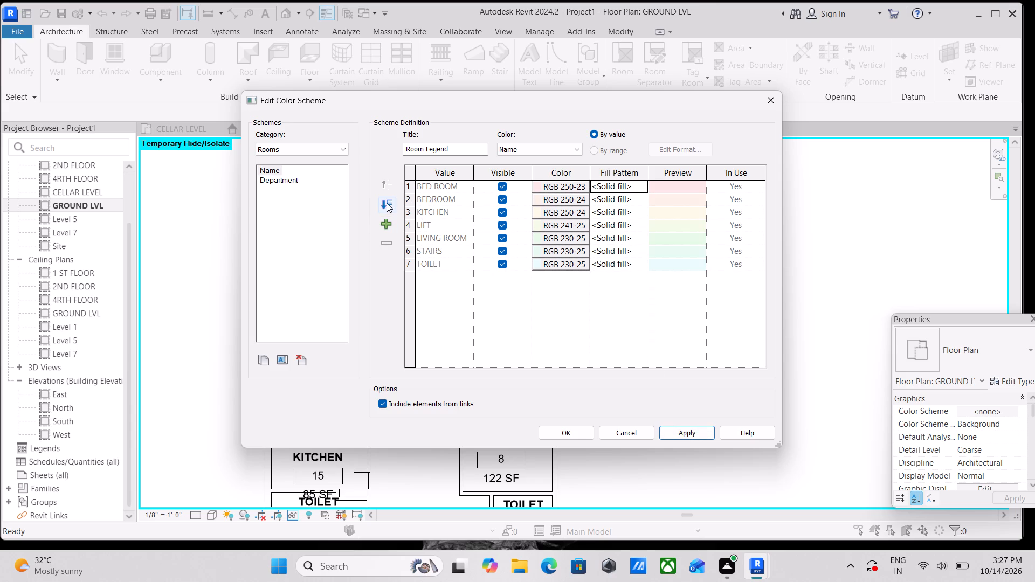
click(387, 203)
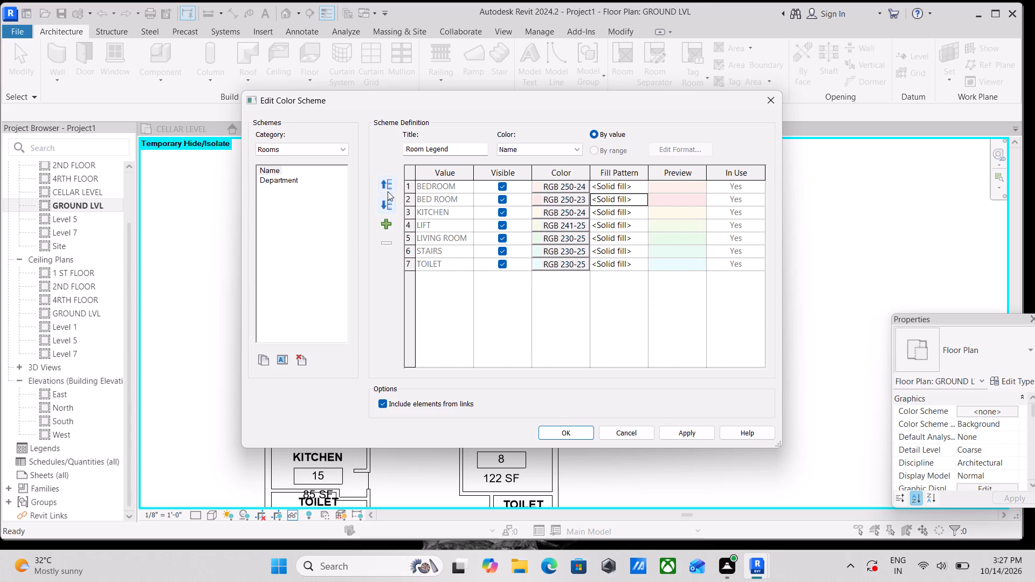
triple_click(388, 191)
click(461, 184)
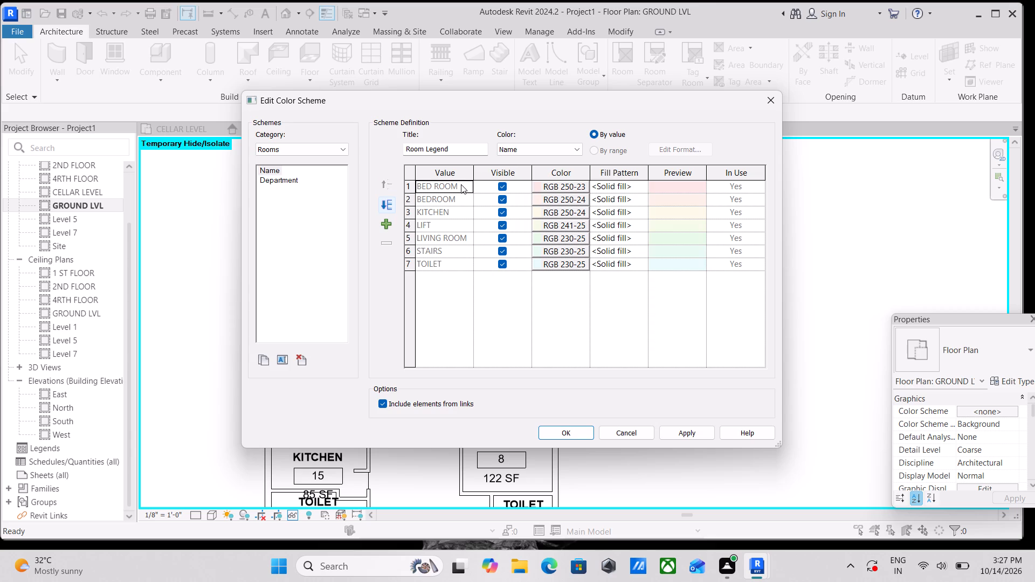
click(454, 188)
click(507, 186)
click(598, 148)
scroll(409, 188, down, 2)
Check the Department scheme's definition, return to the Name scheme and apply it.
double_click(296, 180)
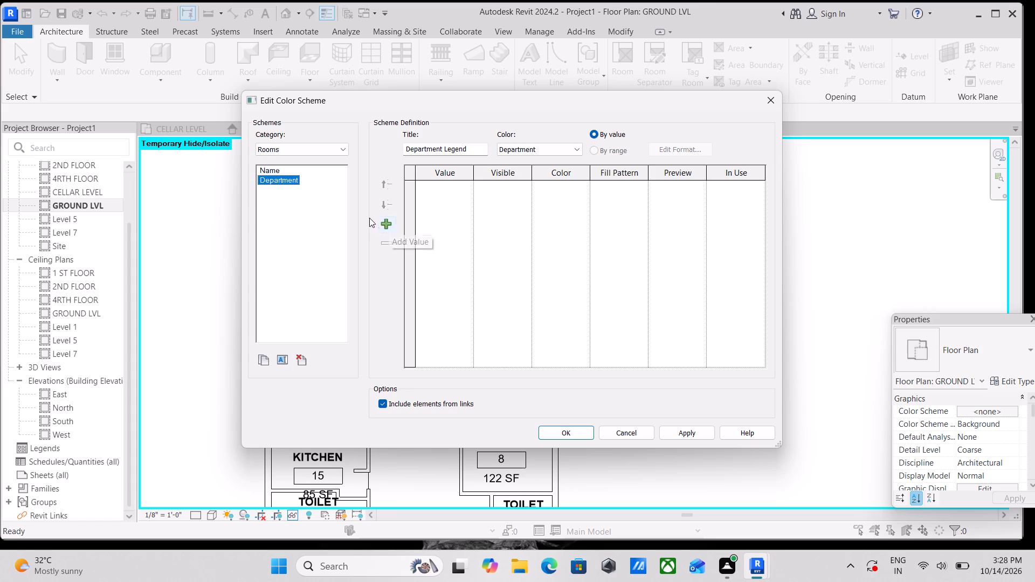
click(261, 168)
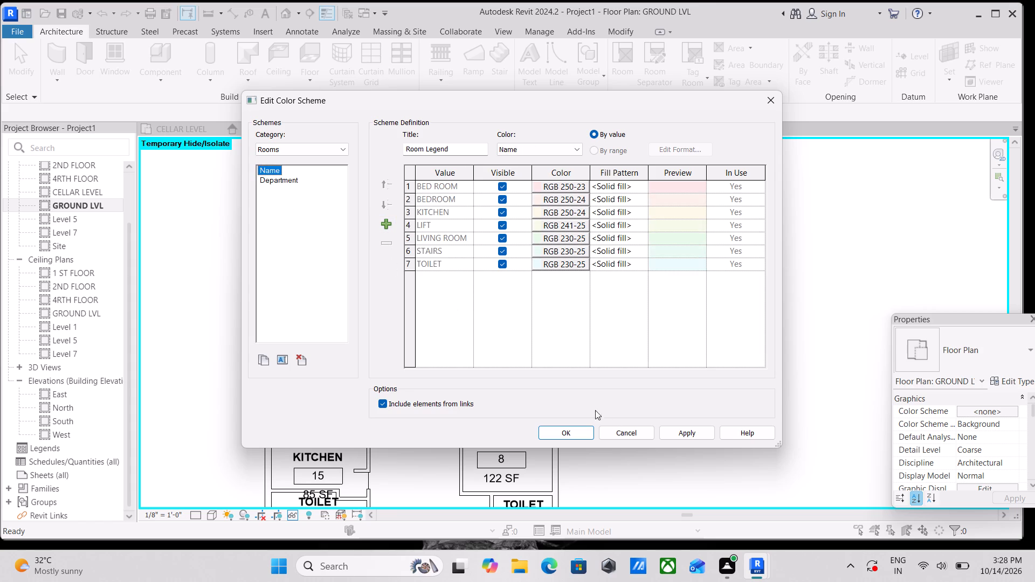
click(695, 440)
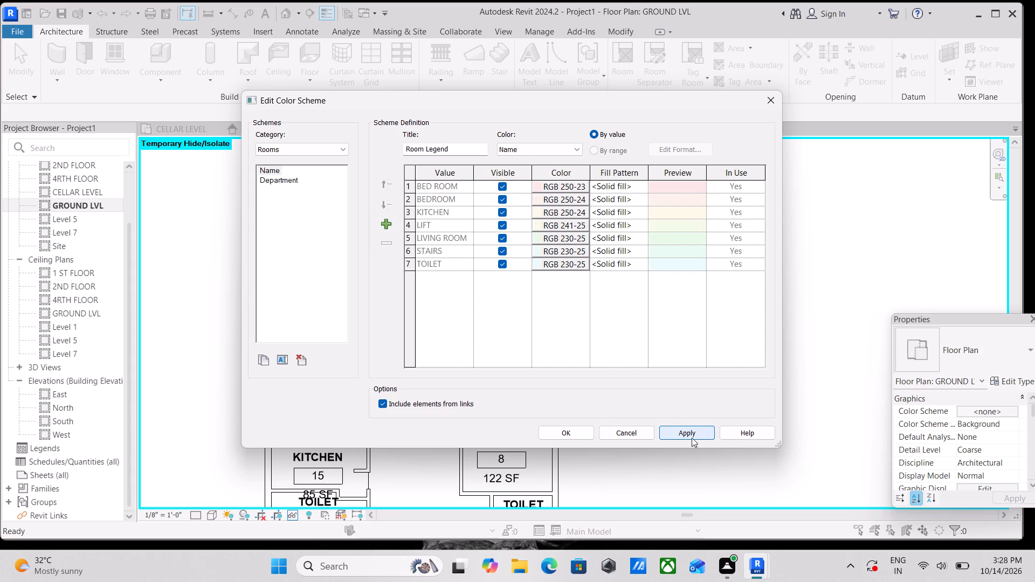
triple_click(689, 434)
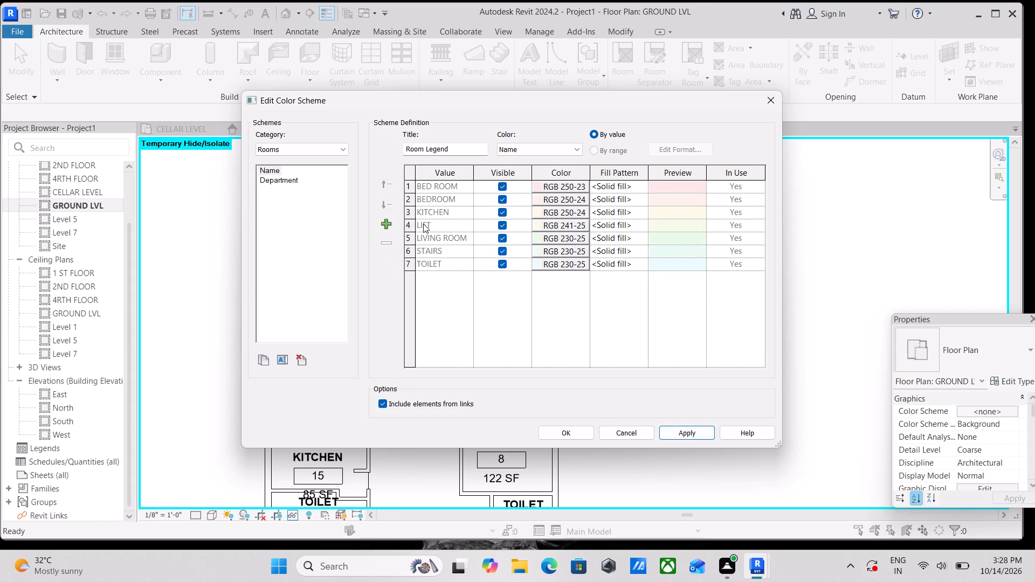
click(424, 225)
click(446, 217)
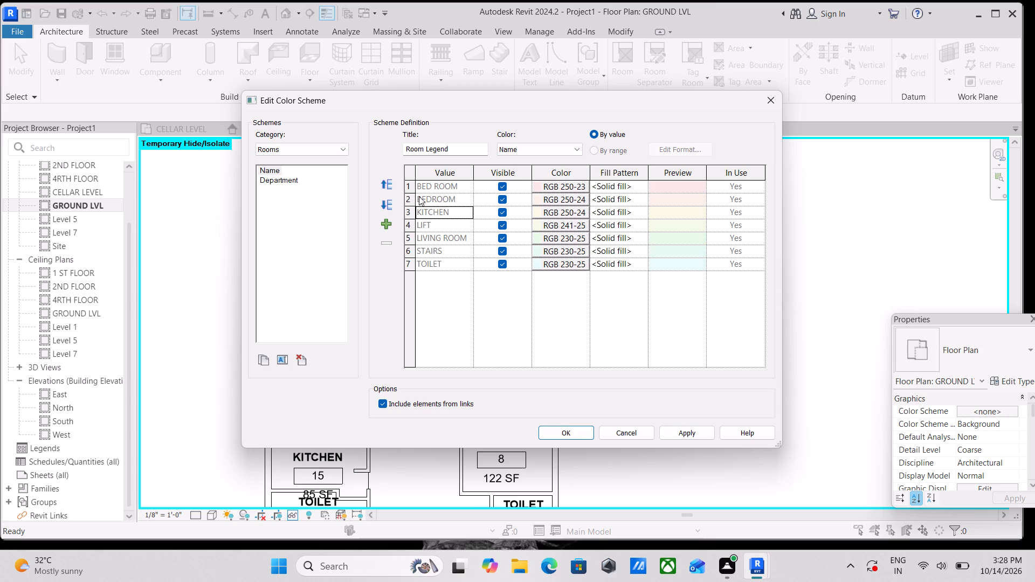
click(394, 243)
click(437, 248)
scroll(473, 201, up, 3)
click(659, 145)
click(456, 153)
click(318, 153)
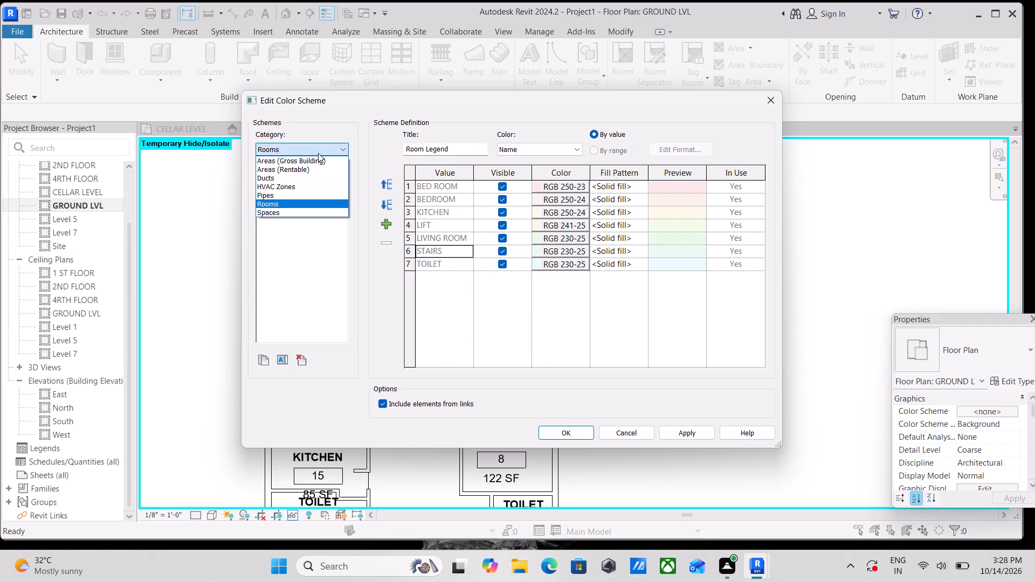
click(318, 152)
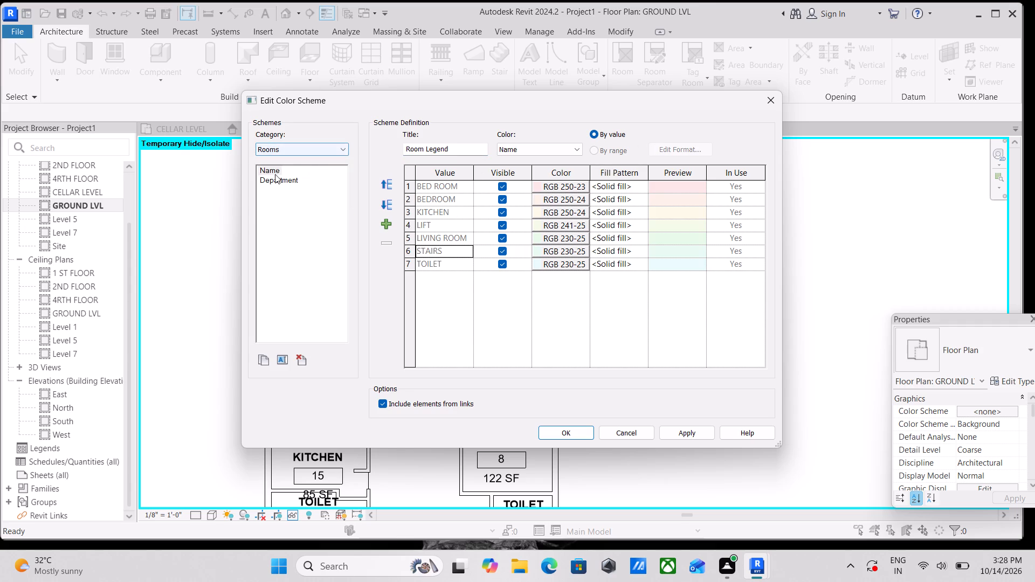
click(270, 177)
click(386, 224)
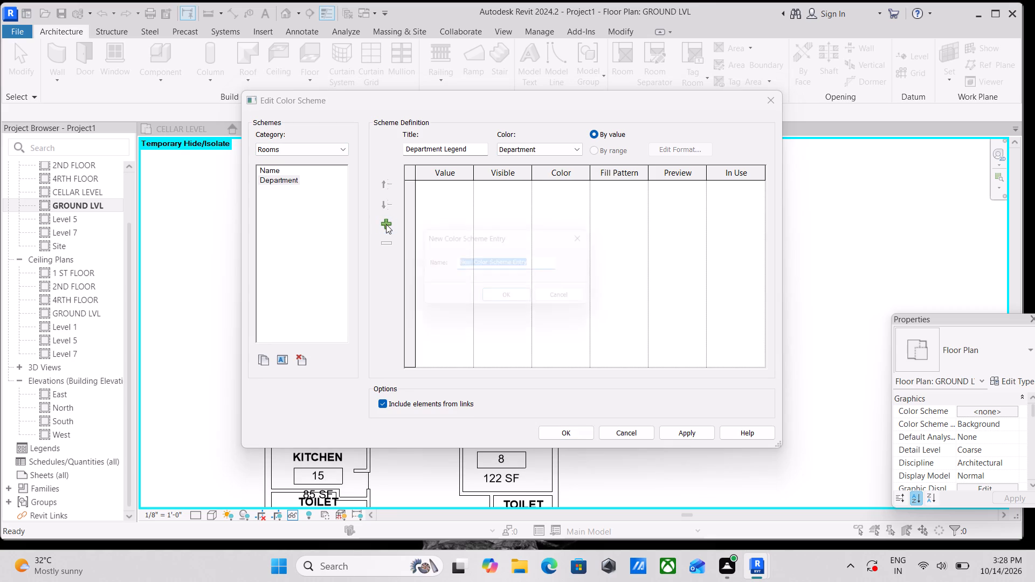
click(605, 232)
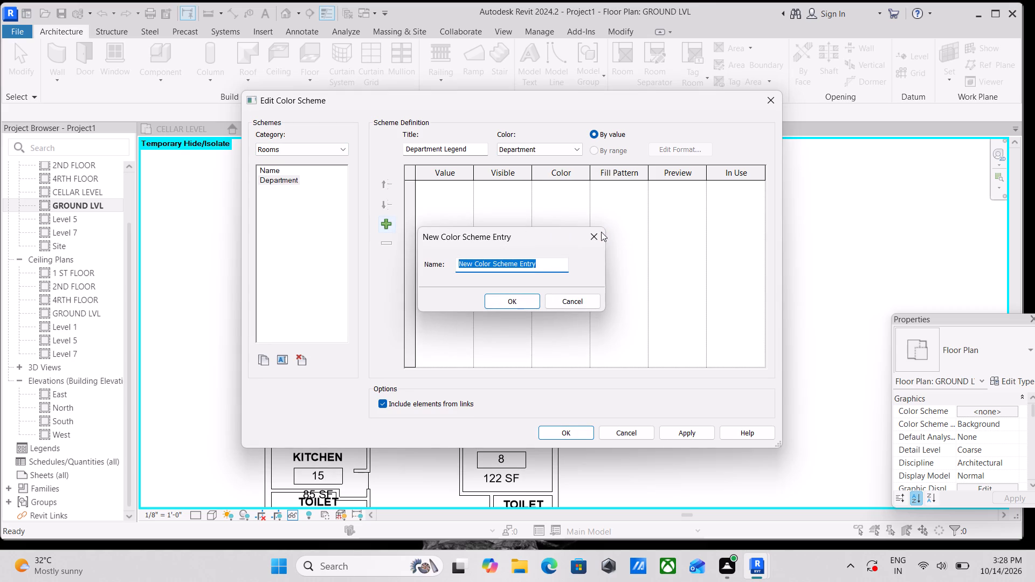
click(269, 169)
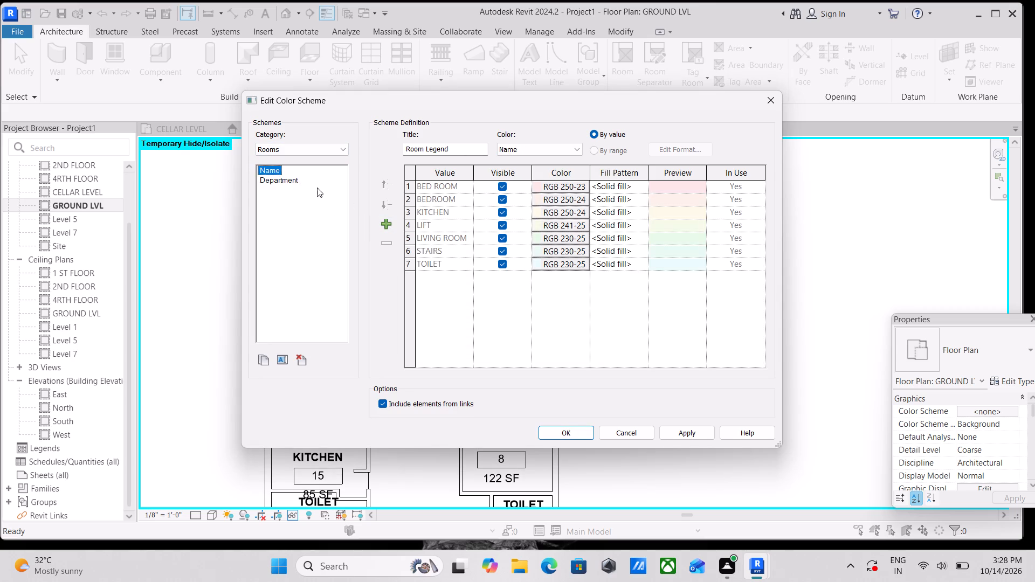
Add a new entry named ROOM SCHEDULE to the Name room colour scheme and apply the scheme.
click(384, 221)
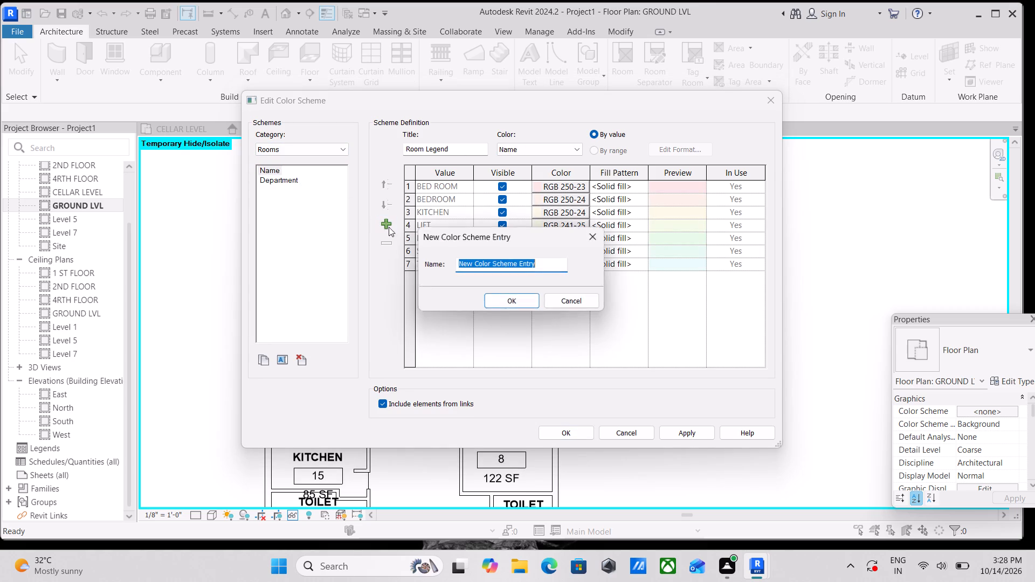
key(BackSpace)
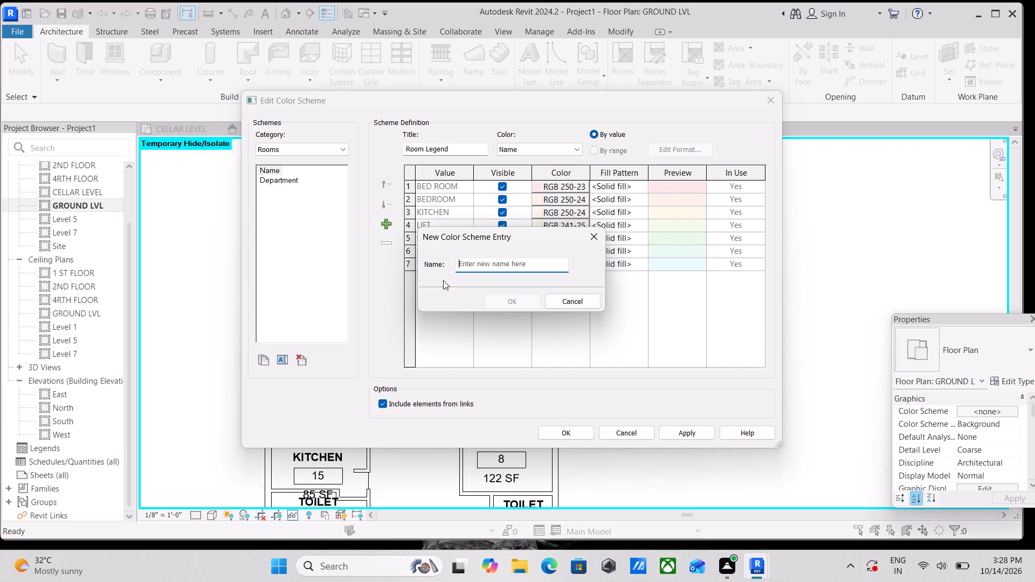
text(ROM)
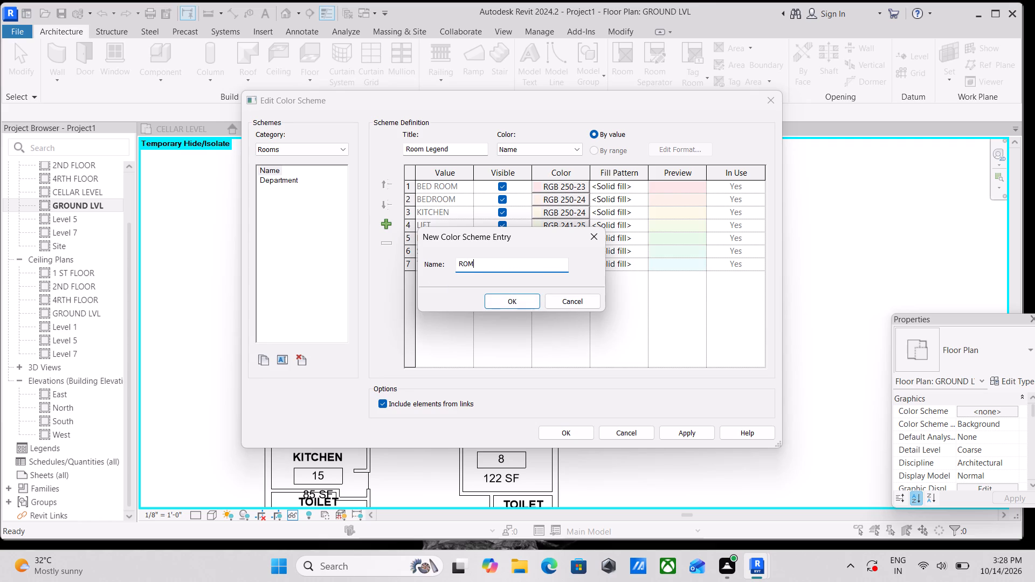
key(BackSpace)
text(OM S)
text(CHEDULE)
click(499, 300)
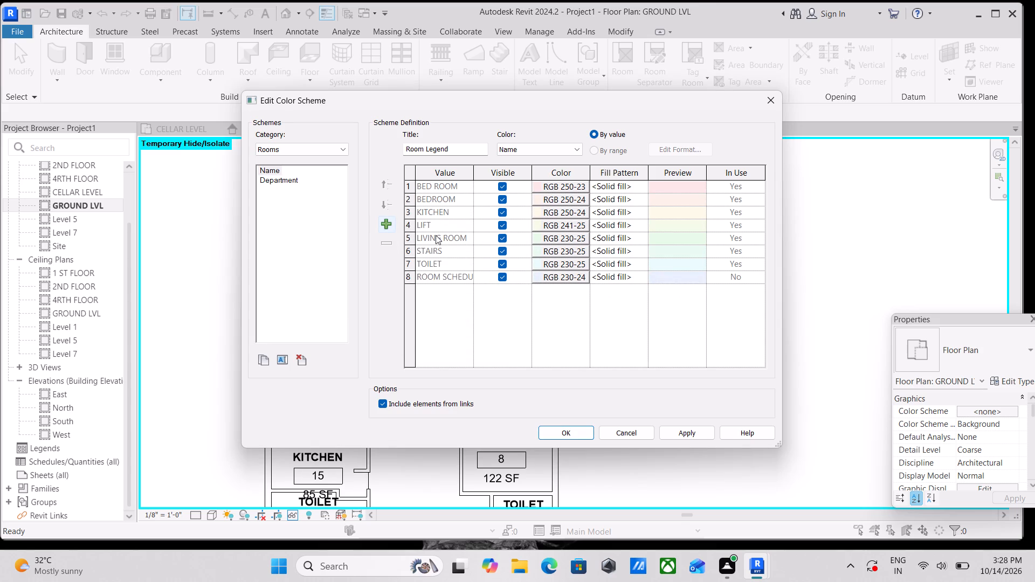
click(695, 433)
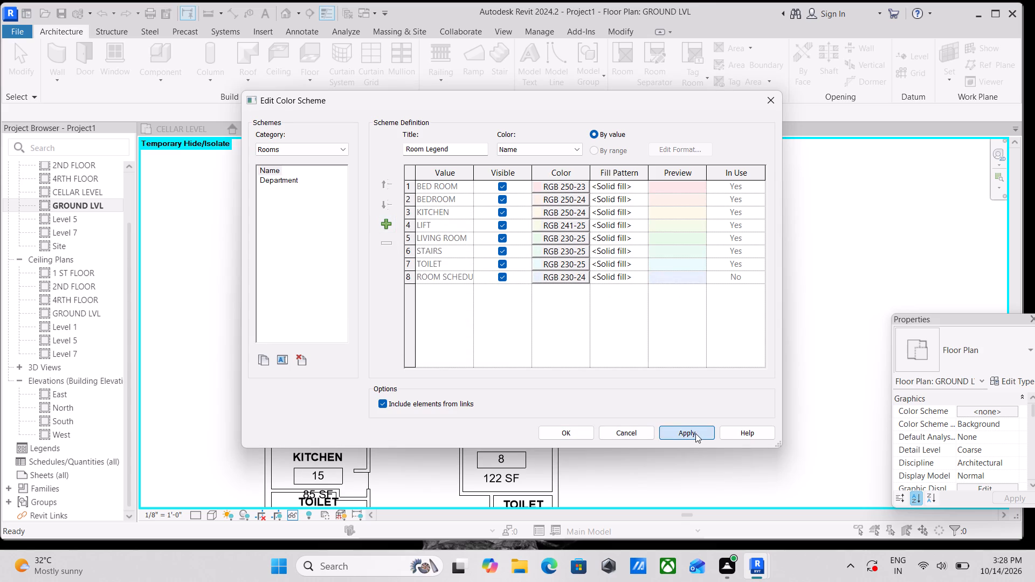
click(569, 432)
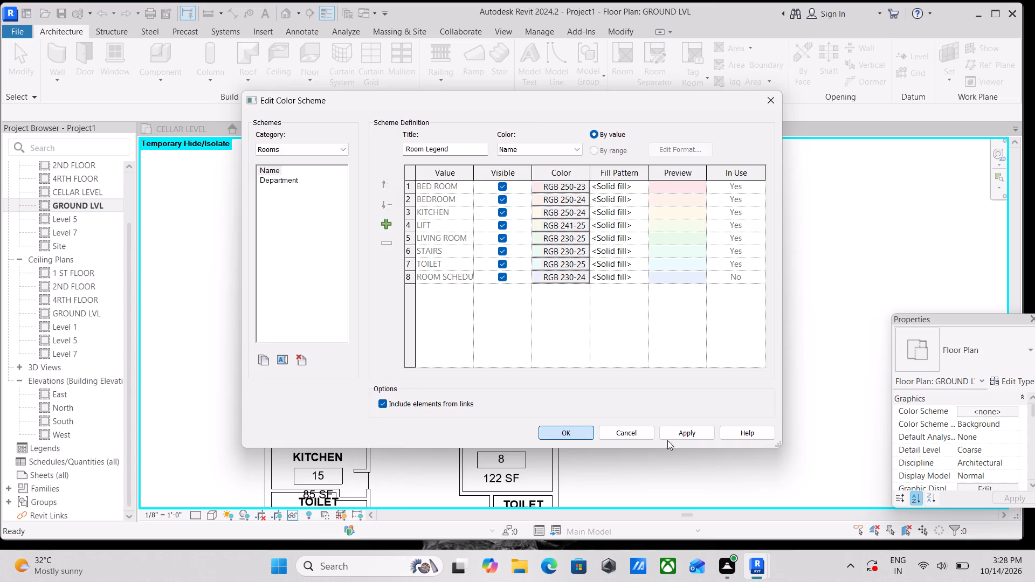
click(692, 440)
Reopen the room colour schemes, set the BED ROOM entry's fill pattern to Concrete and apply the scheme.
scroll(564, 336, down, 6)
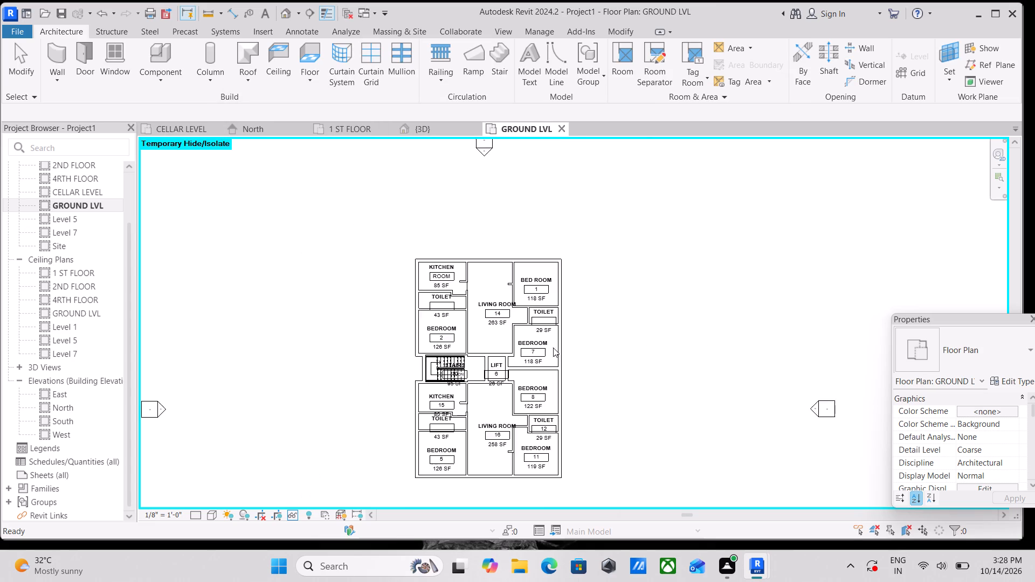
scroll(546, 358, up, 11)
scroll(546, 385, down, 3)
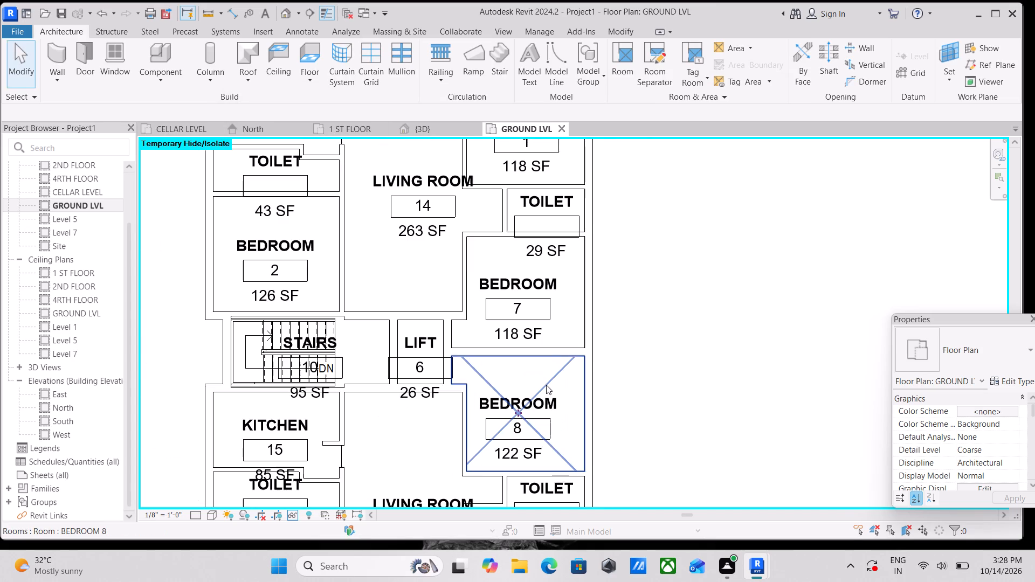
click(715, 98)
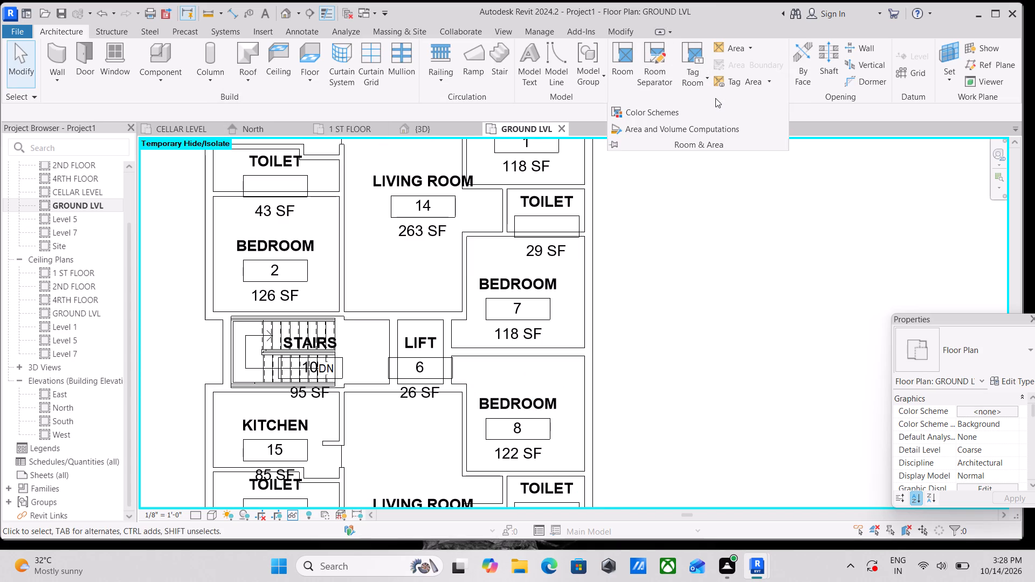
click(641, 114)
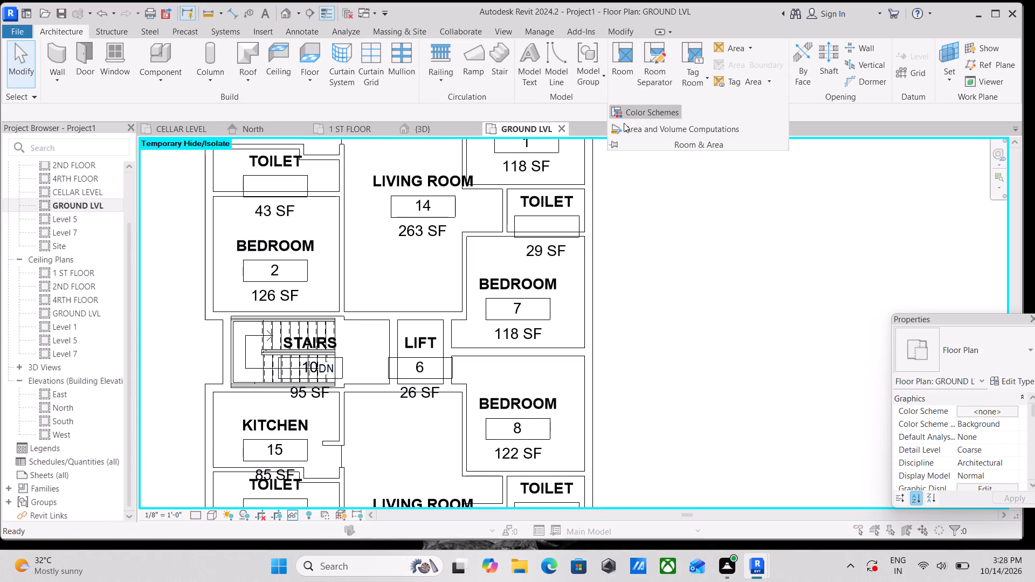
scroll(646, 160, down, 2)
click(543, 151)
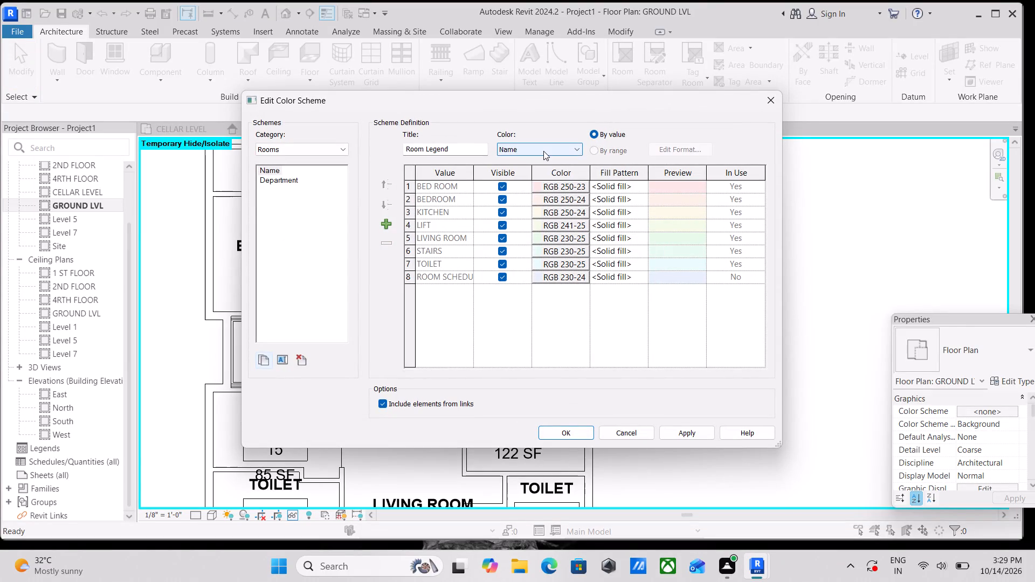
click(572, 146)
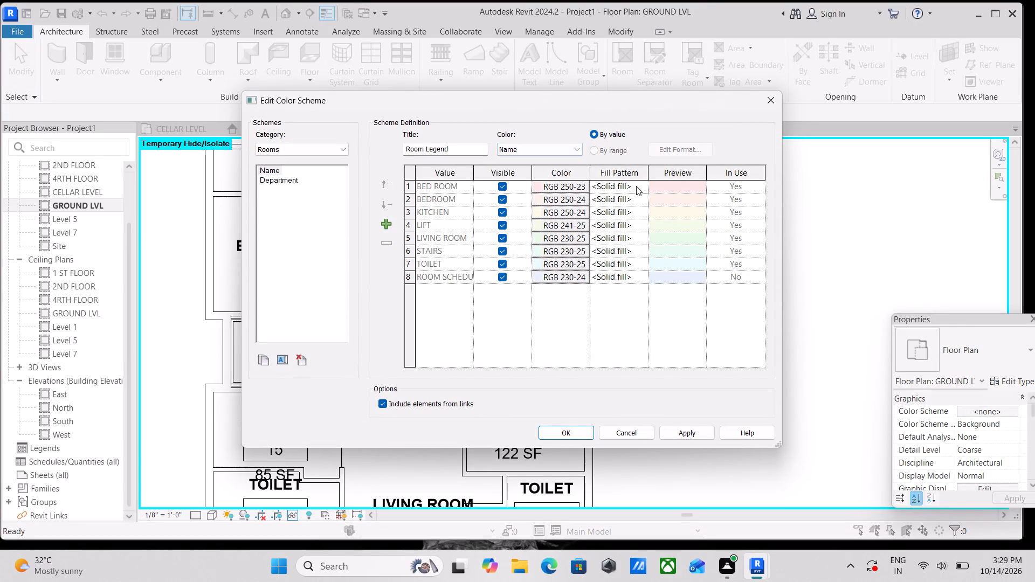
click(631, 186)
click(640, 186)
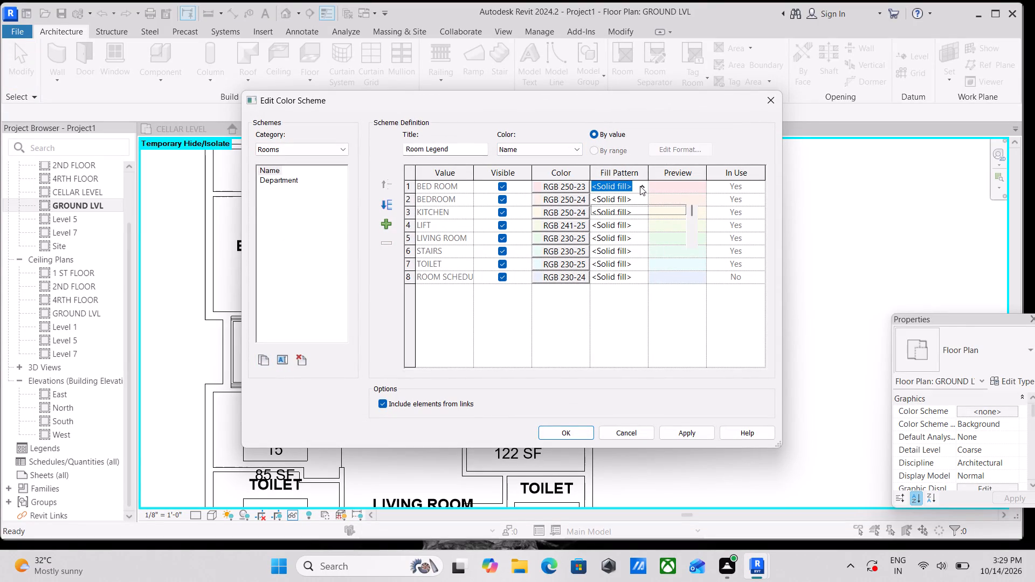
click(616, 232)
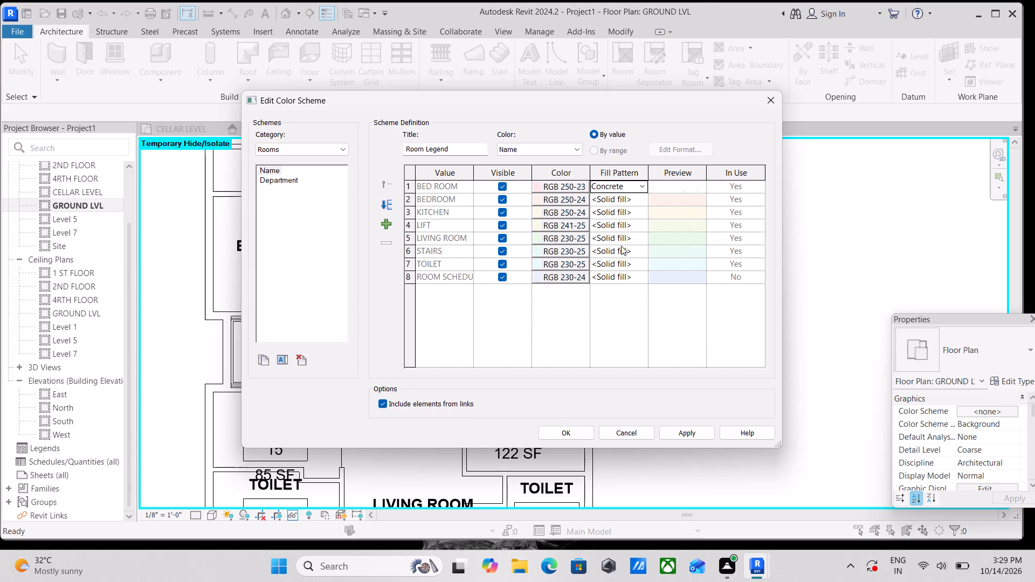
click(682, 429)
click(571, 428)
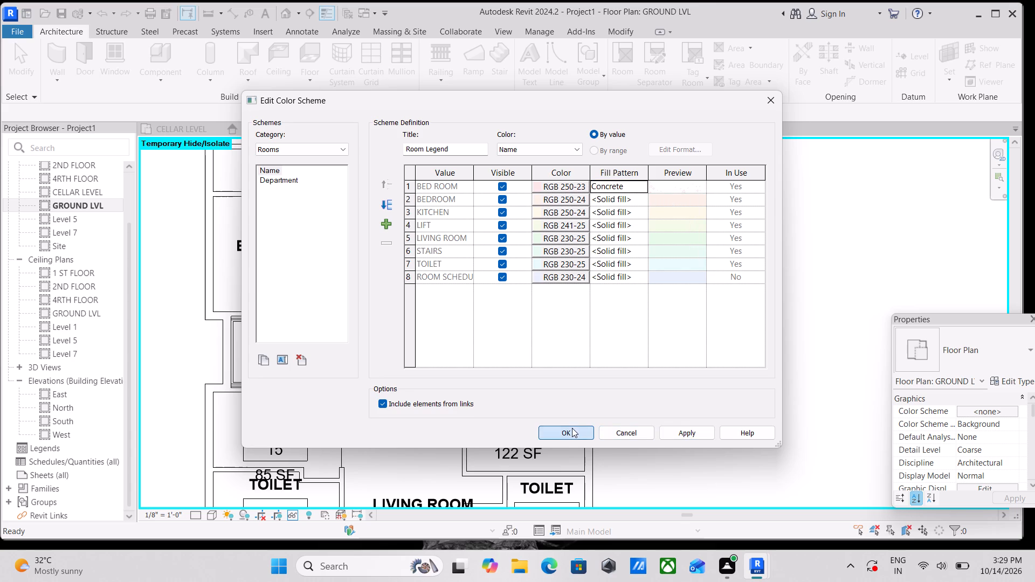
Nudge the room tag of LIVING ROOM 14 slightly left within its room.
scroll(548, 233, down, 3)
scroll(406, 228, down, 2)
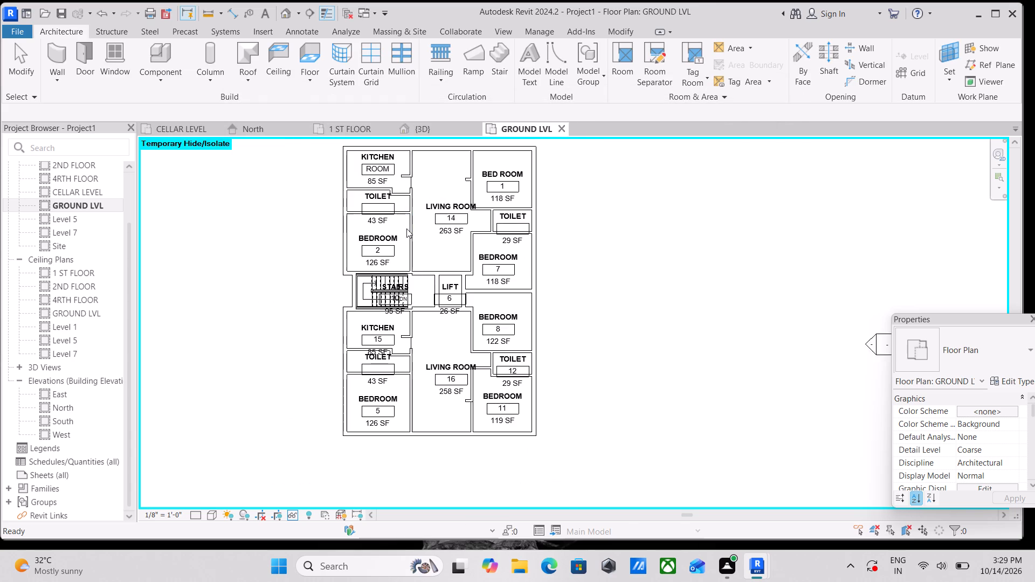
scroll(406, 228, down, 2)
middle_drag(408, 243, 411, 283)
scroll(655, 140, up, 2)
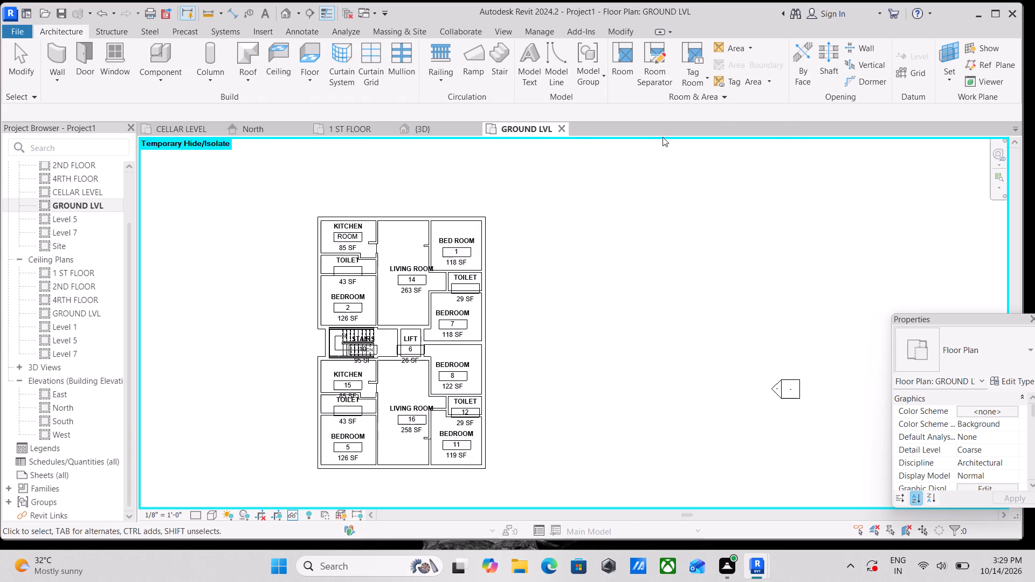
scroll(663, 137, up, 1)
scroll(469, 241, up, 3)
scroll(224, 310, down, 2)
middle_drag(224, 310, 344, 253)
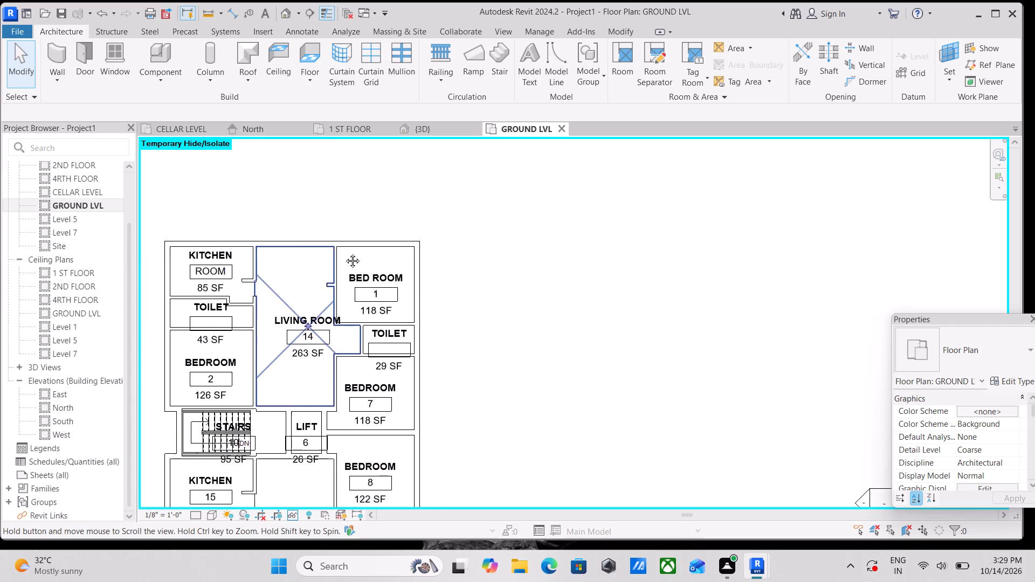
middle_drag(344, 253, 353, 247)
scroll(414, 292, up, 3)
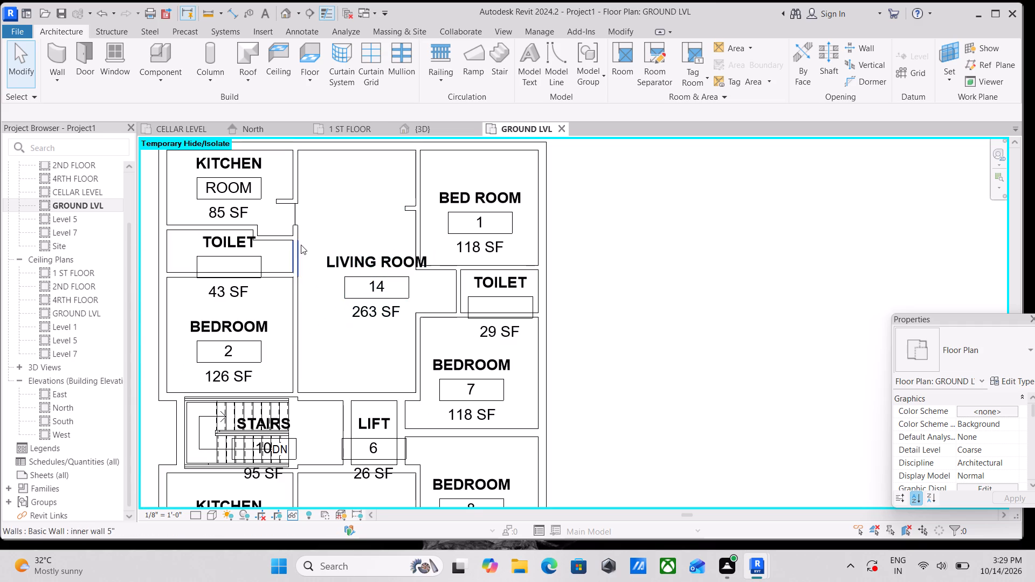
click(335, 259)
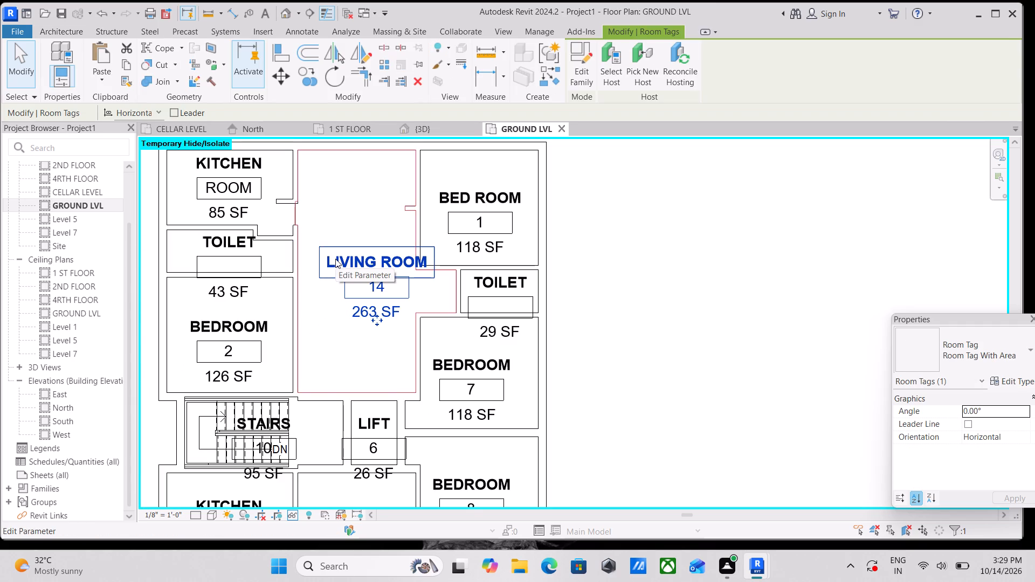
key(Left)
key(Left)
key(Left)
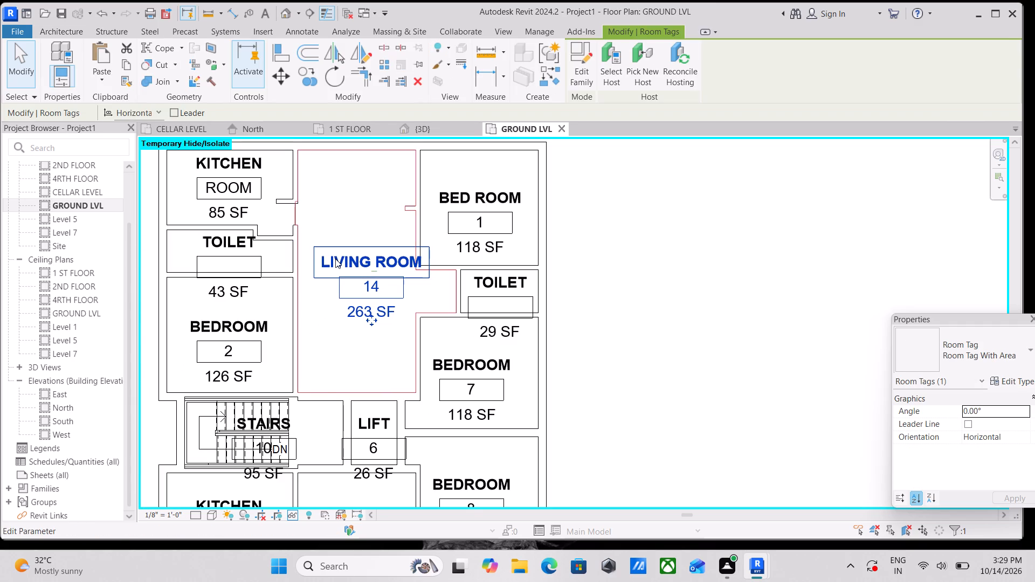
key(Left)
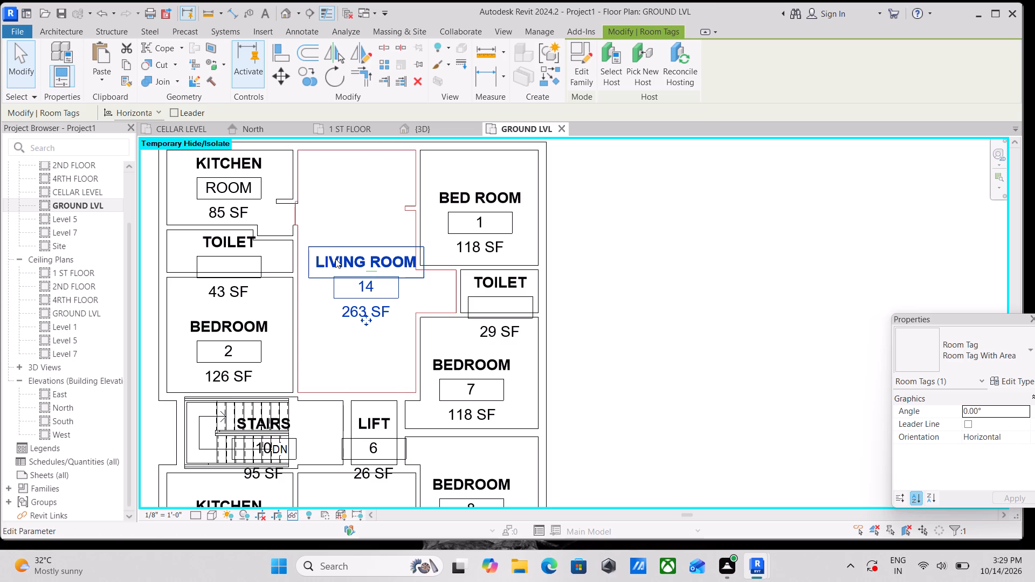
key(Escape)
Examine the model in the 3D view from several angles, check the 1 ST FLOOR plan and return to GROUND LVL.
scroll(335, 259, down, 4)
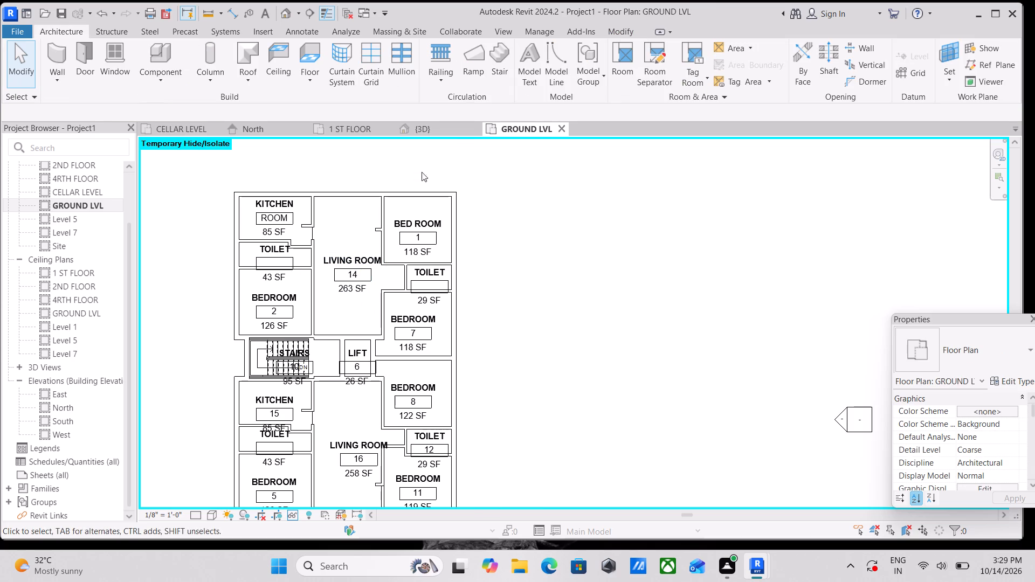
click(437, 124)
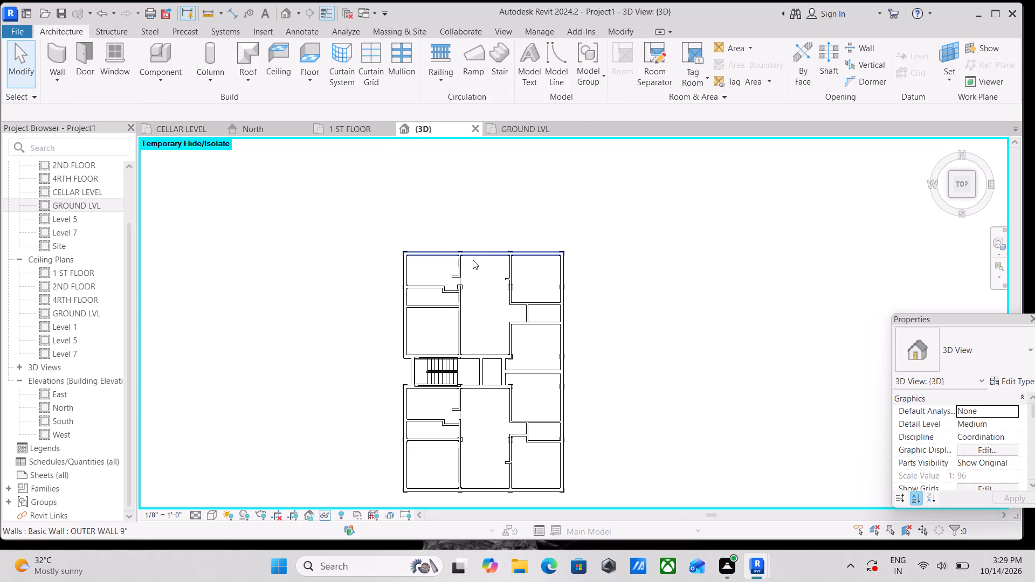
click(350, 133)
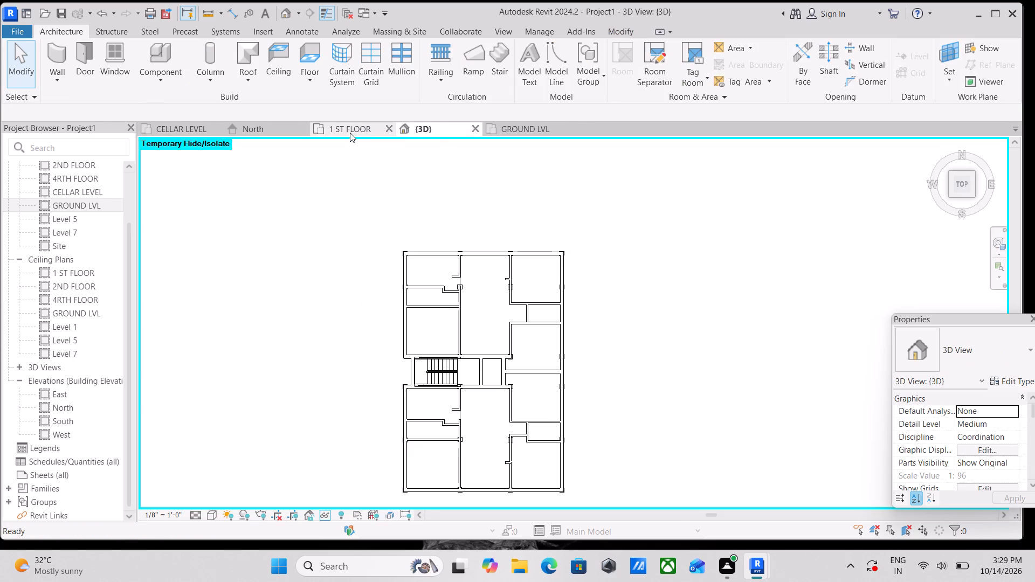
click(422, 134)
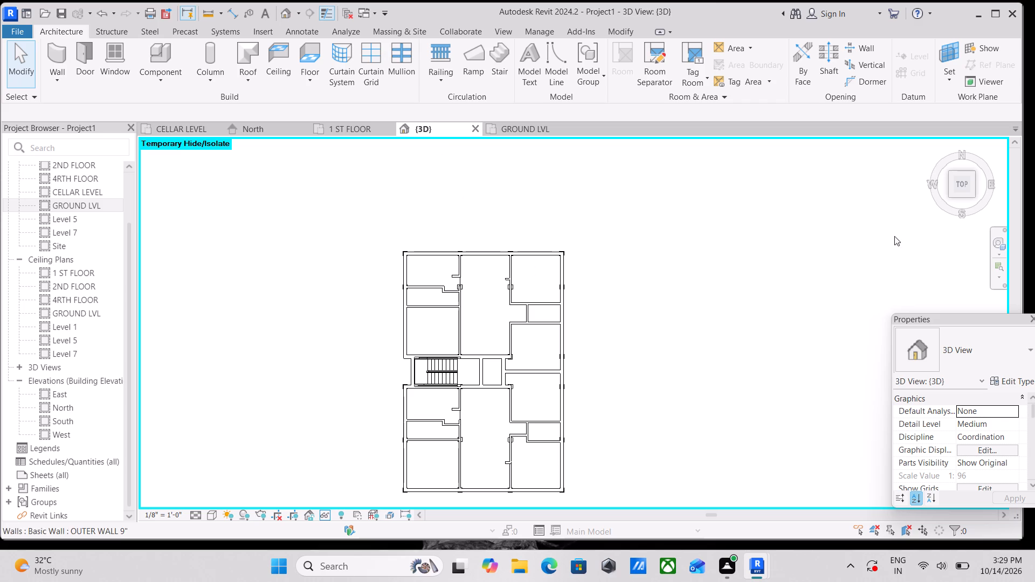
shift+middle_drag(618, 388, 686, 225)
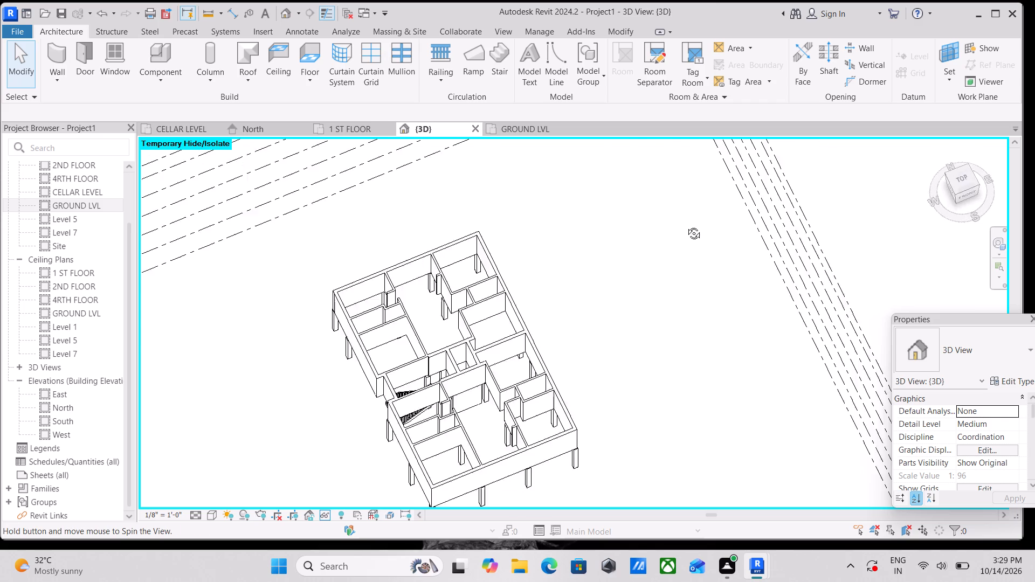
shift+middle_drag(686, 225, 701, 205)
shift+middle_drag(640, 363, 594, 229)
shift+middle_drag(633, 399, 601, 385)
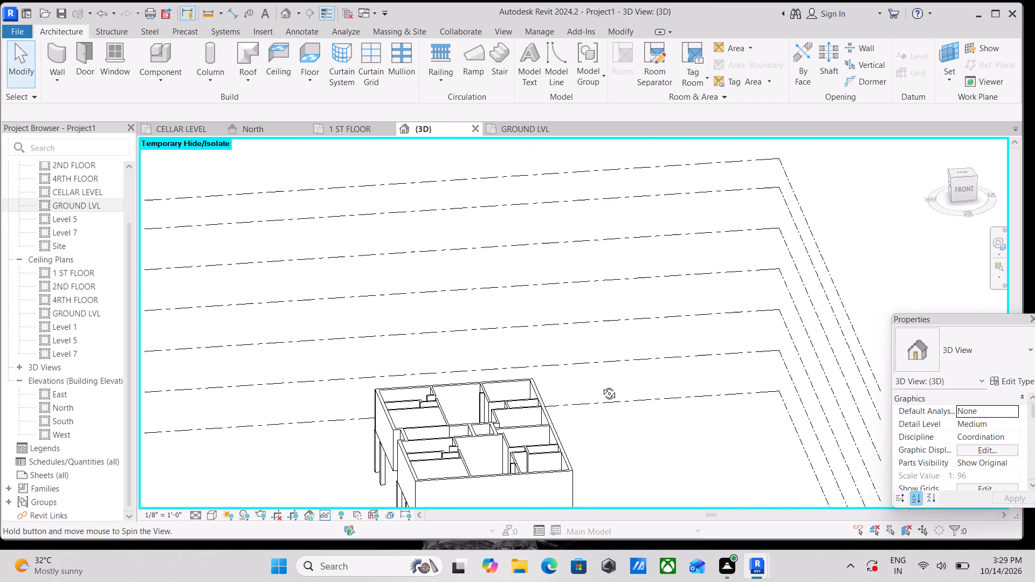
shift+middle_drag(601, 385, 587, 434)
click(351, 131)
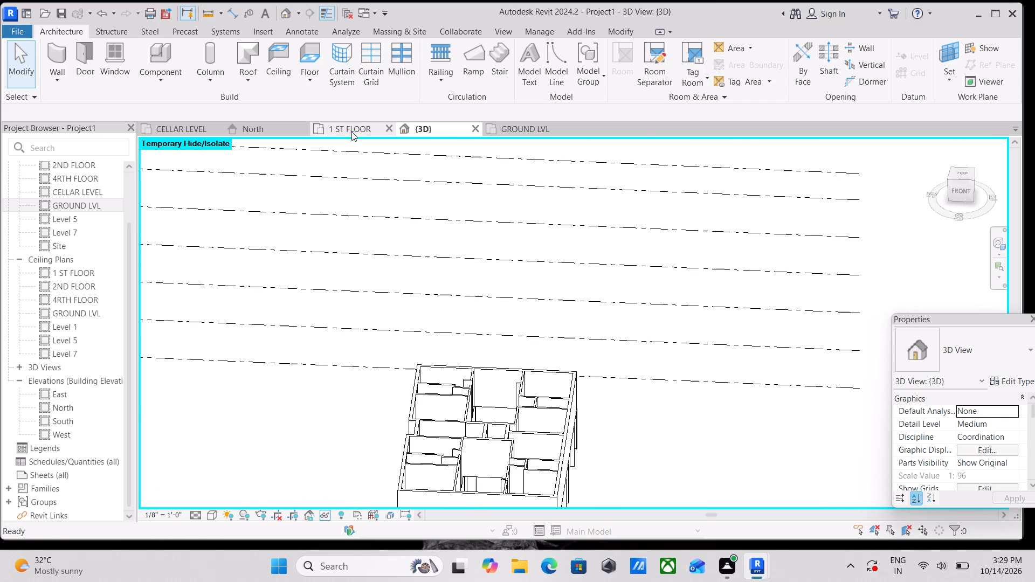
click(498, 126)
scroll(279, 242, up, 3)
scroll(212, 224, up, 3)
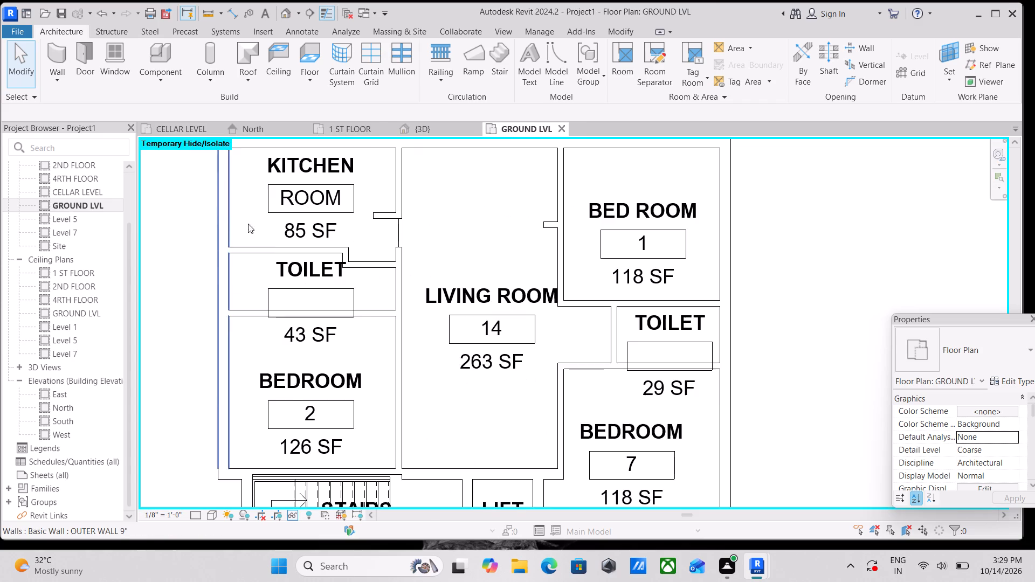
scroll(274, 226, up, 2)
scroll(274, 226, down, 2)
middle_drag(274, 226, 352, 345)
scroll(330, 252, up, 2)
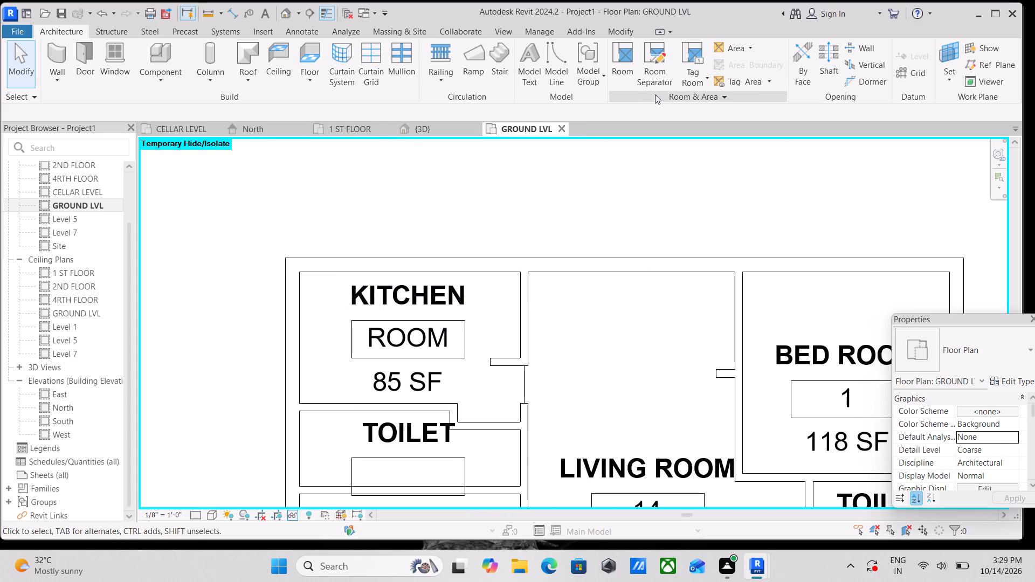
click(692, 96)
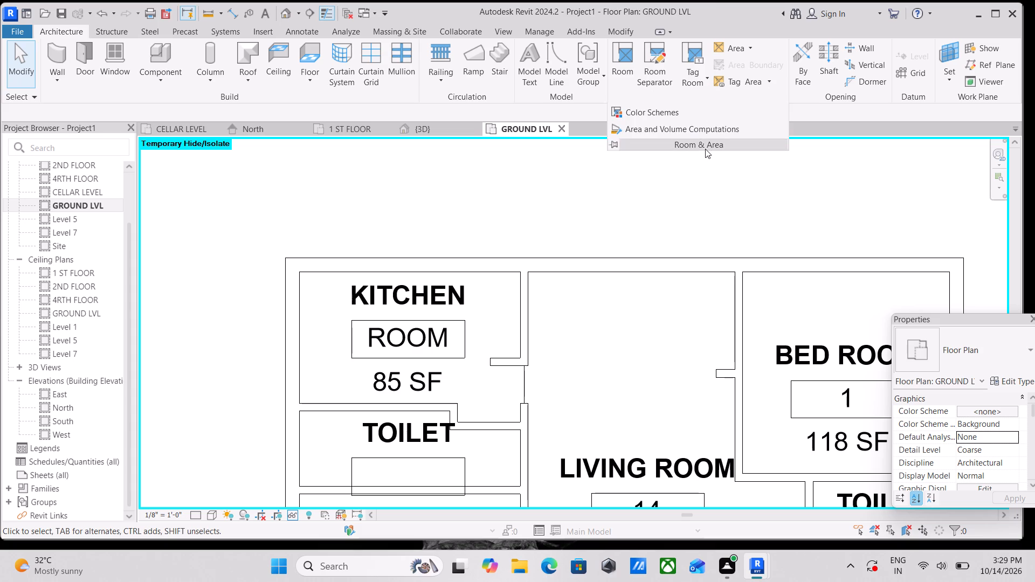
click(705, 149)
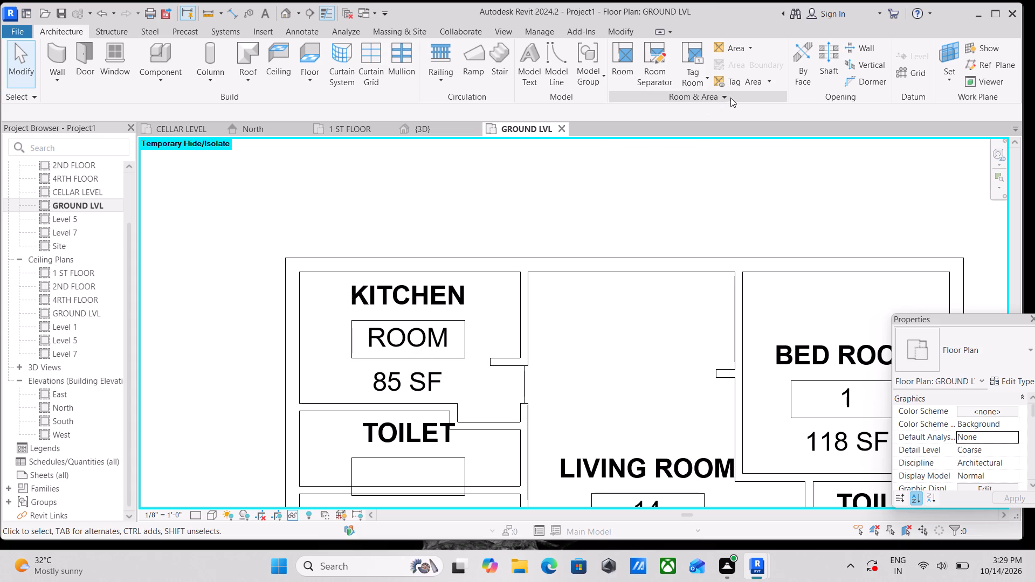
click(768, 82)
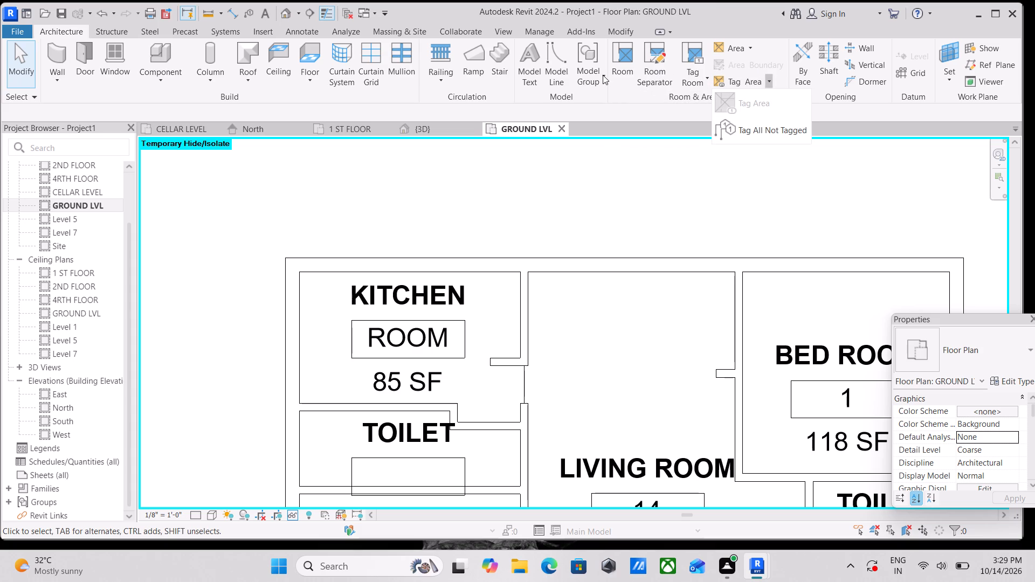
Set the GROUND LVL plan's visual style to Shaded.
scroll(397, 297, down, 3)
middle_drag(396, 297, 392, 288)
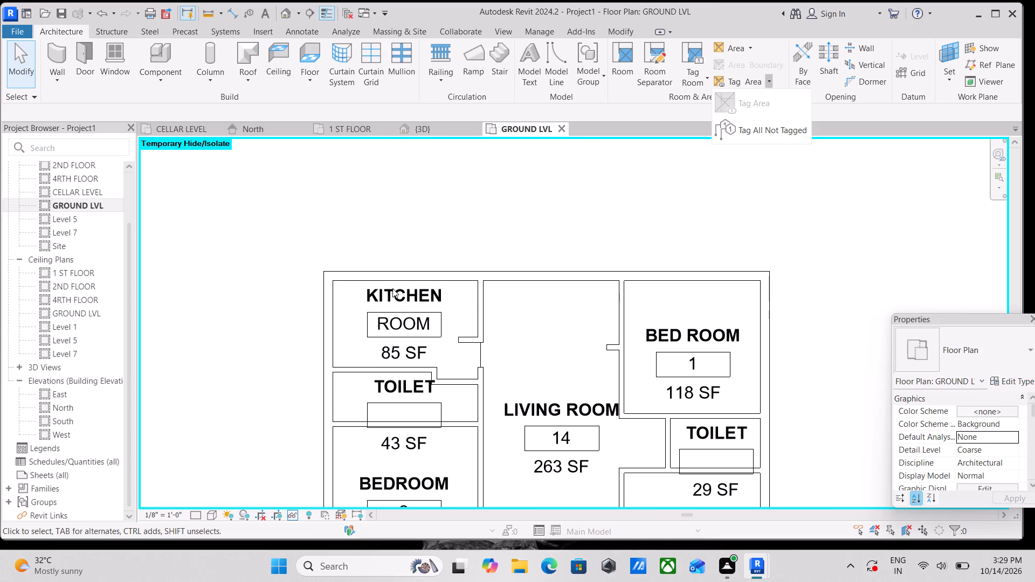
middle_drag(392, 288, 385, 269)
click(215, 517)
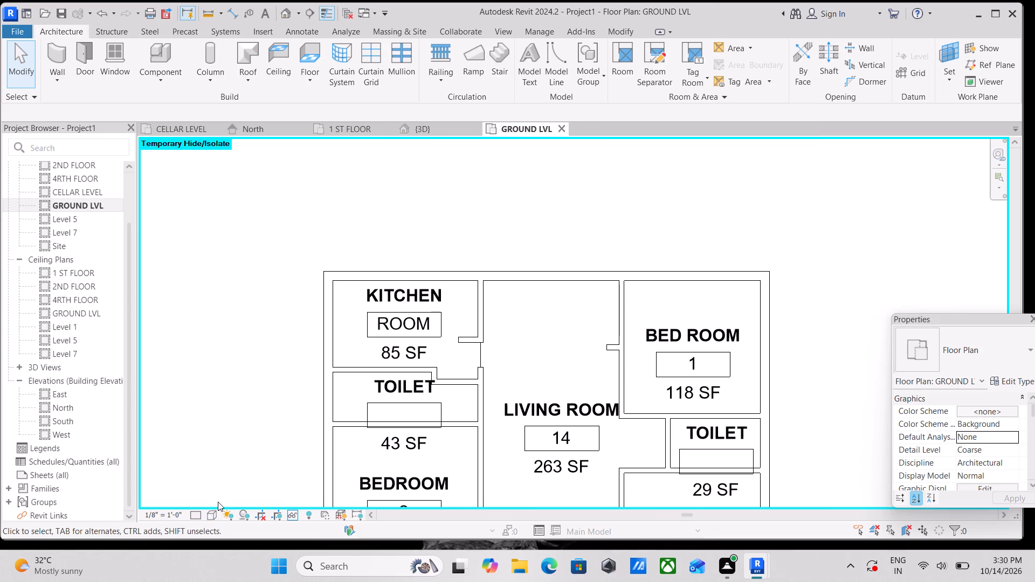
click(215, 509)
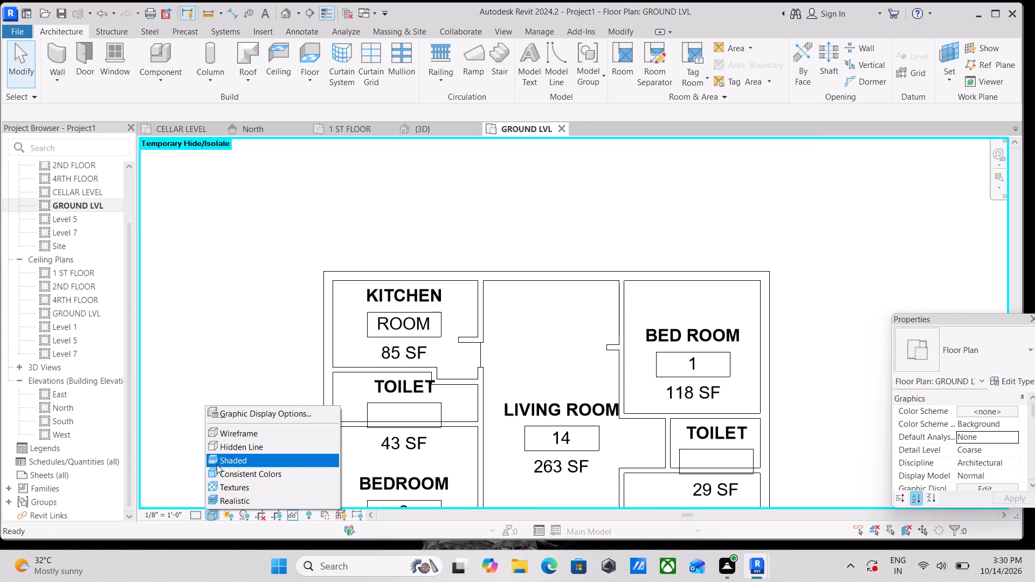
click(217, 460)
Examine the shaded ground floor plan, checking the walls and tagged rooms from the kitchen down to the stairs and lift.
scroll(341, 368, down, 3)
scroll(426, 329, down, 2)
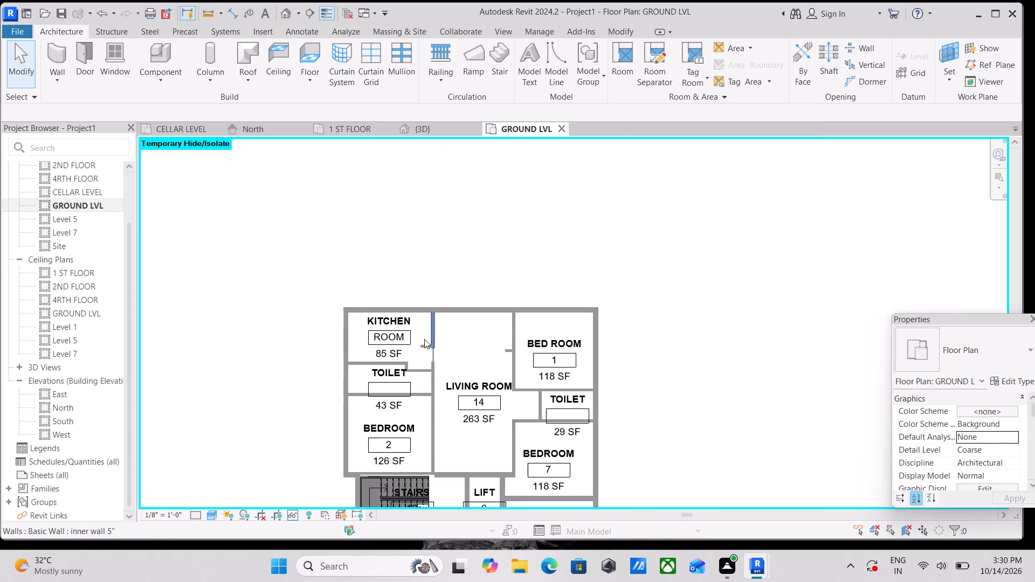
scroll(421, 346, up, 10)
middle_drag(408, 328, 450, 359)
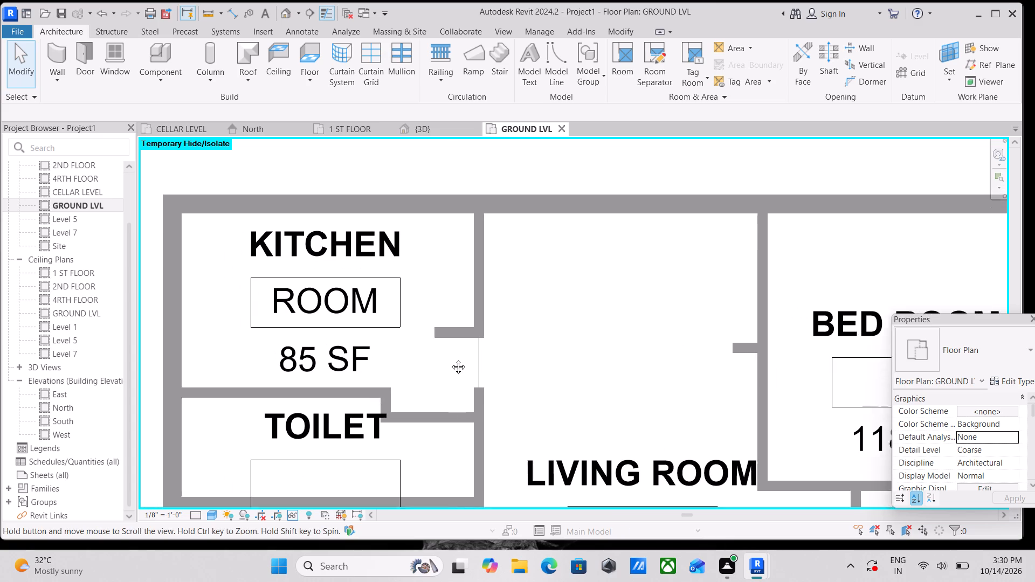
middle_drag(450, 359, 459, 363)
scroll(456, 371, down, 2)
middle_drag(412, 348, 437, 375)
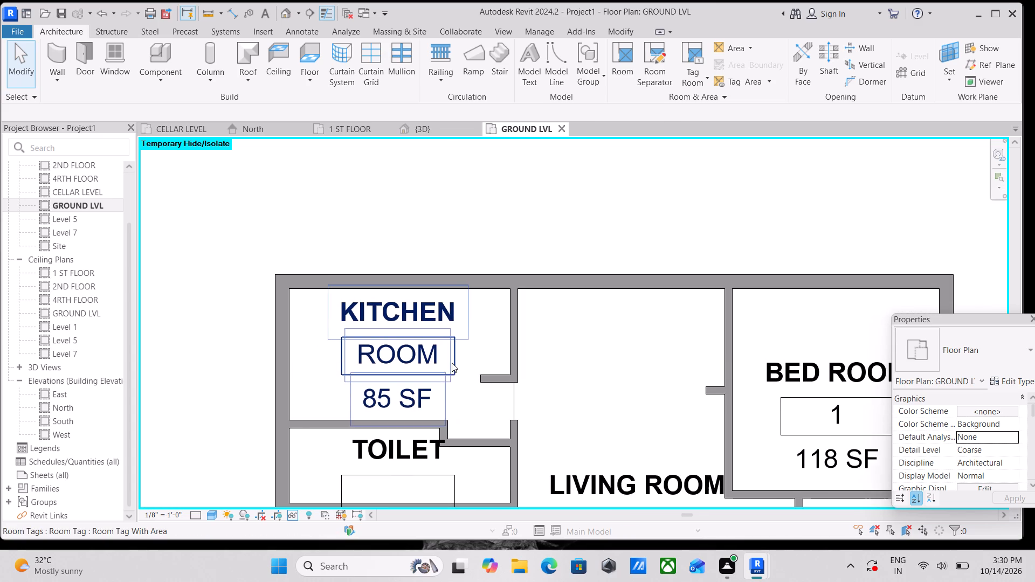
scroll(452, 363, down, 3)
scroll(337, 301, up, 3)
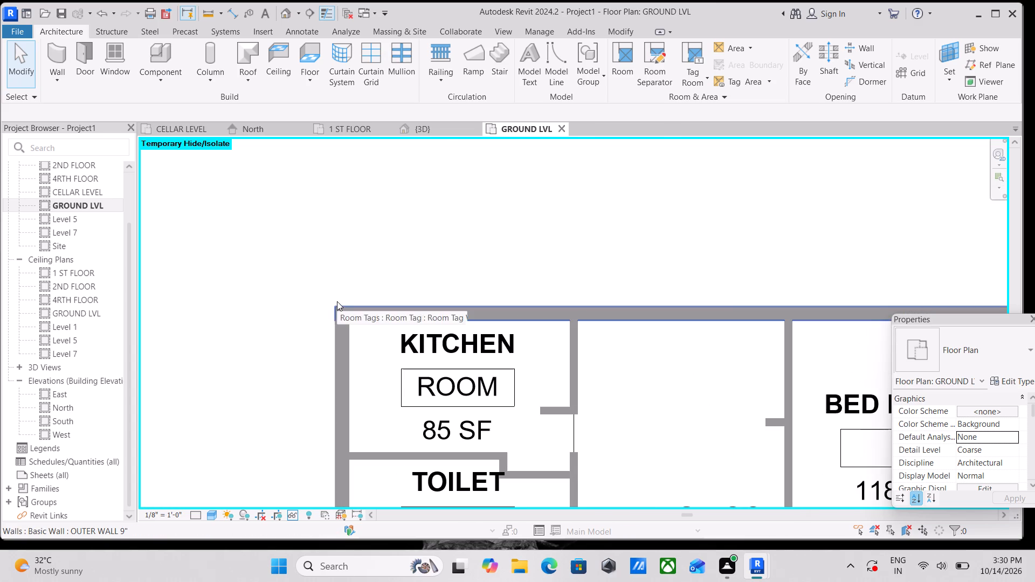
scroll(337, 301, down, 9)
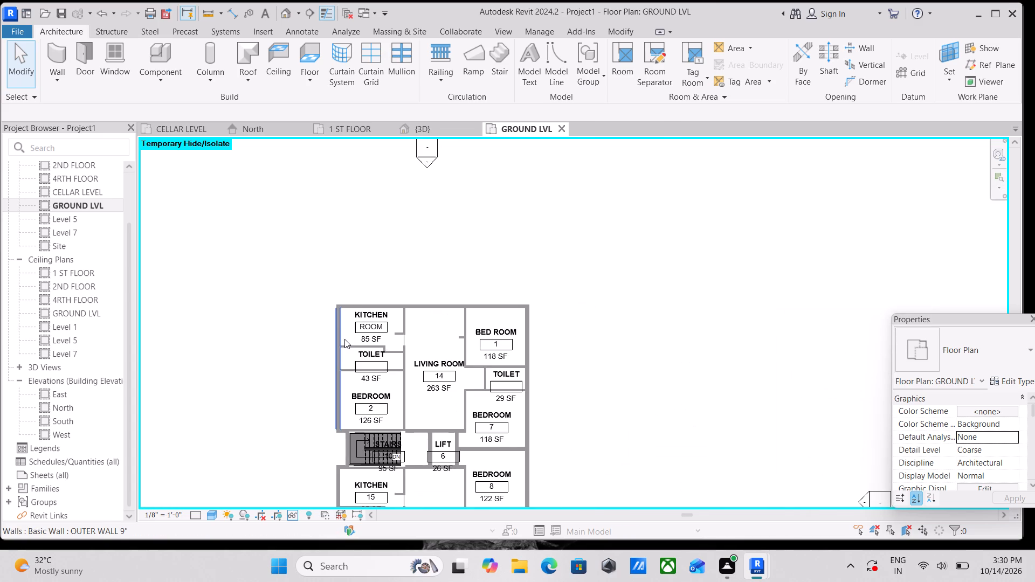
scroll(395, 368, up, 4)
middle_drag(419, 467, 430, 390)
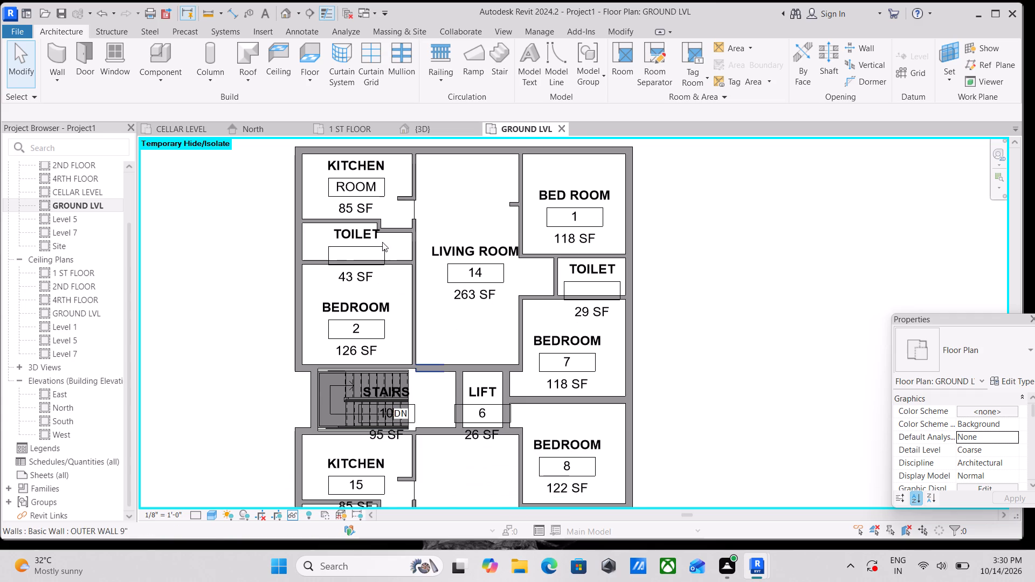
middle_drag(388, 240, 395, 332)
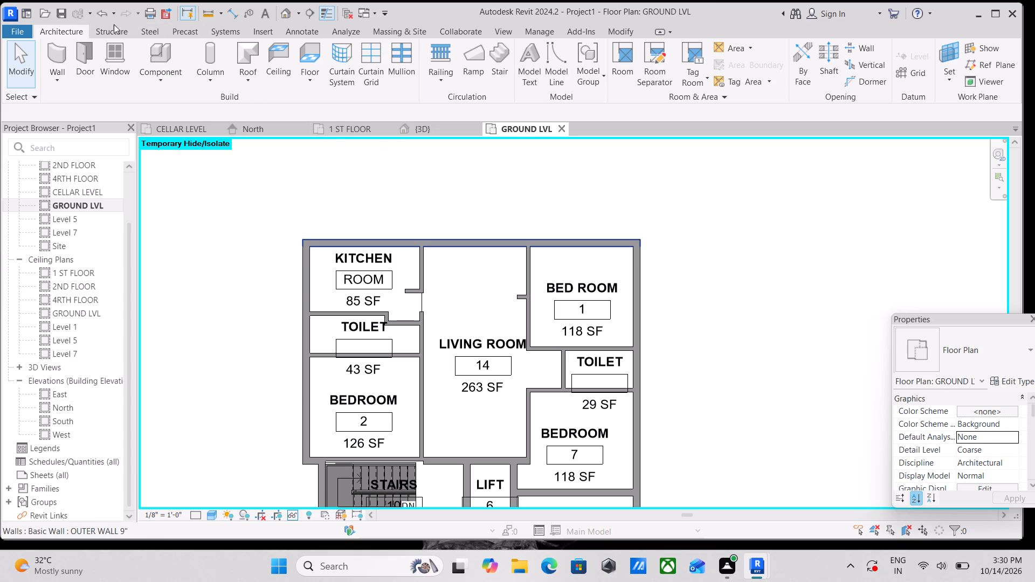
Start an architectural floor on GROUND LVL and duplicate the Generic - 12" floor type as FLOORING 6".
click(309, 72)
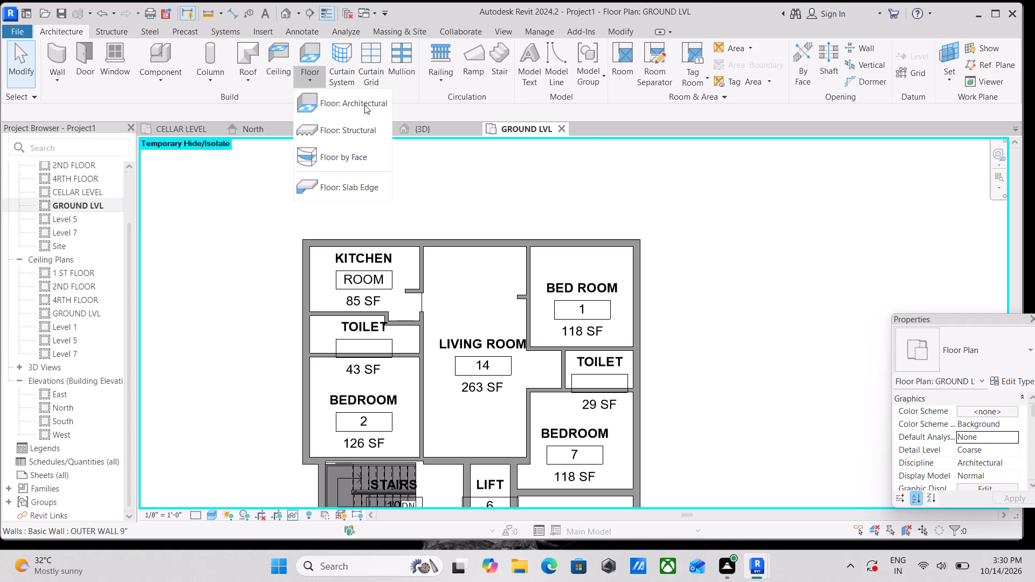
click(364, 105)
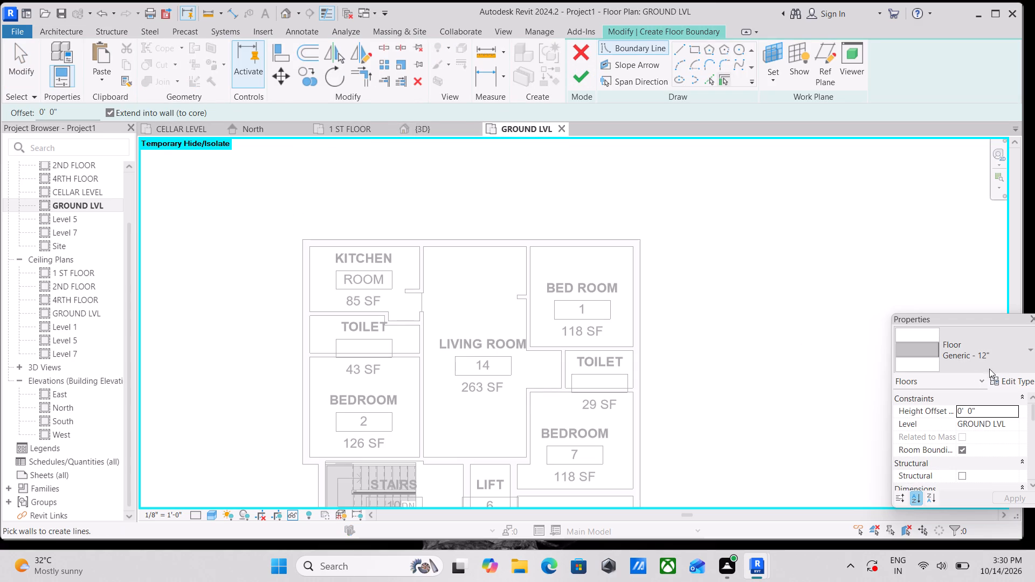
click(1011, 379)
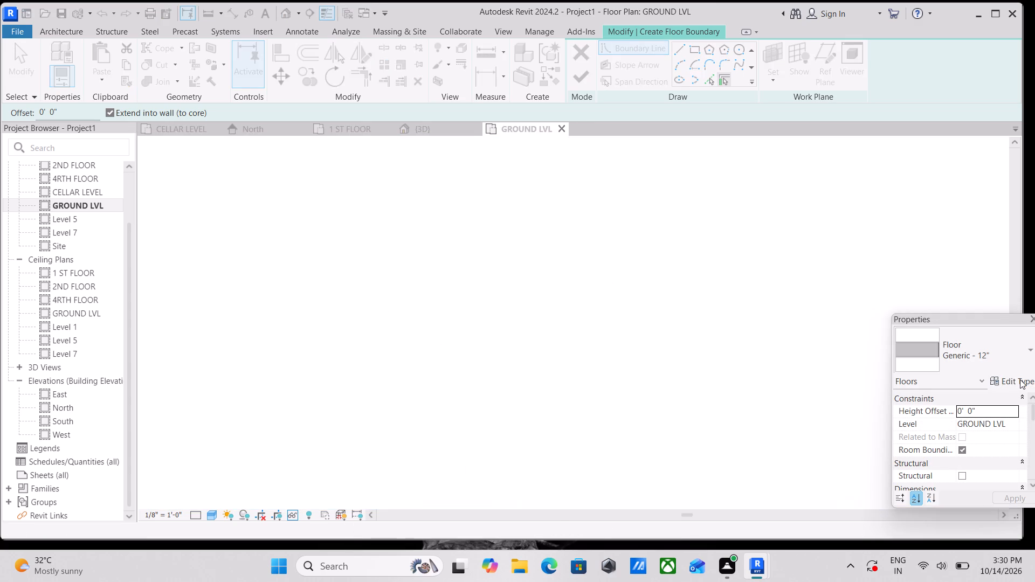
click(868, 118)
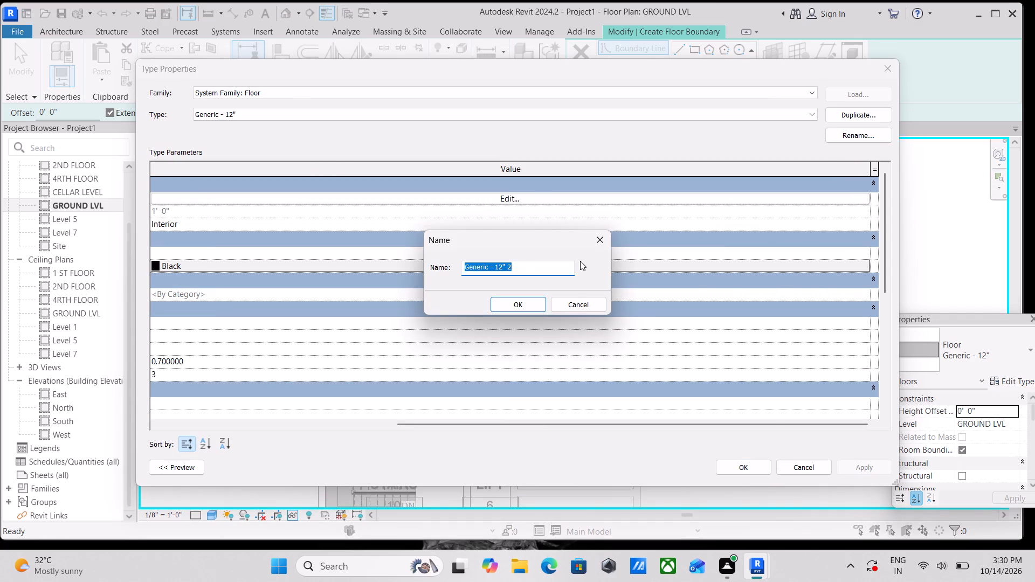
key(BackSpace)
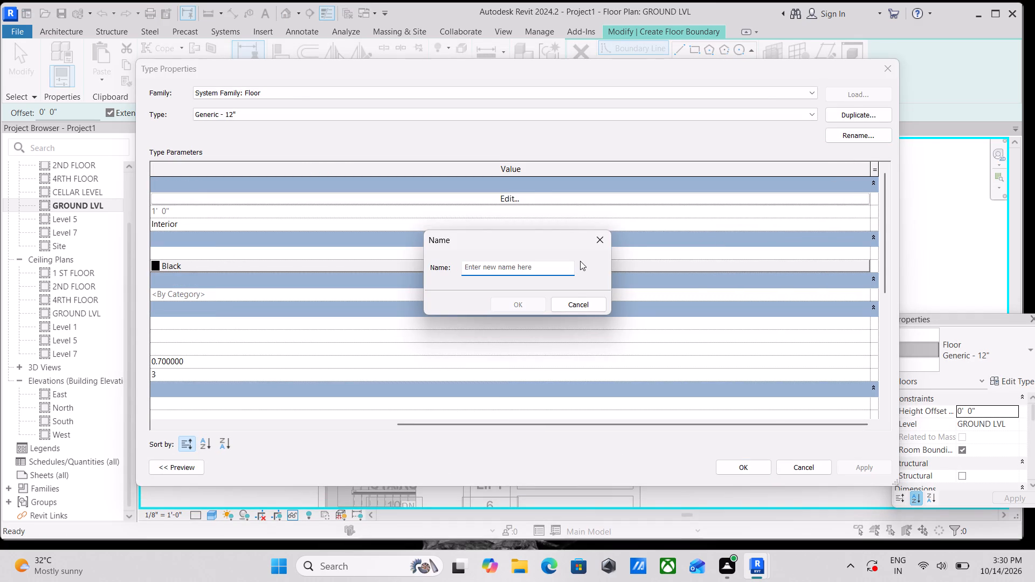
key(6)
key(shift+quotedbl)
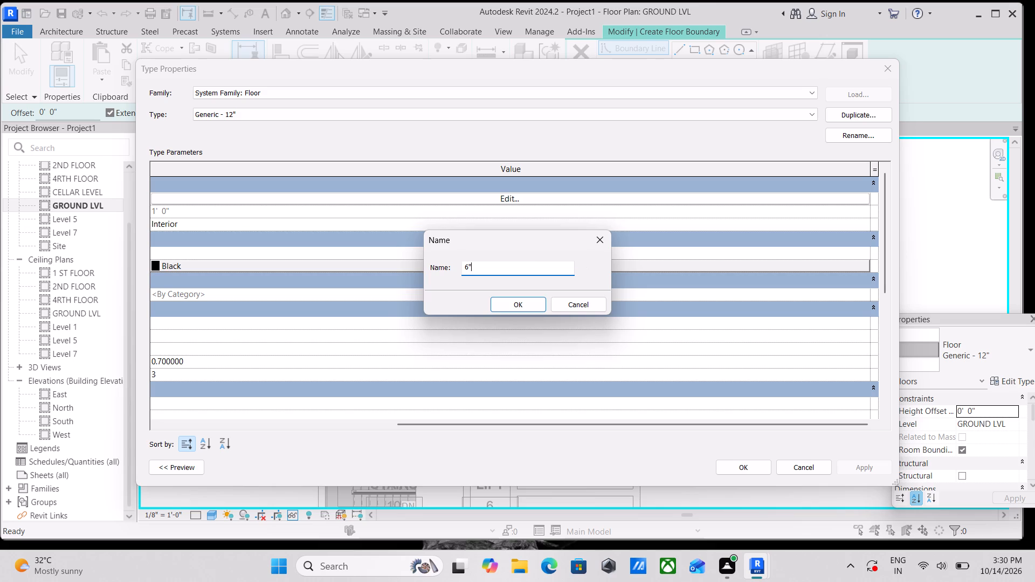
key(BackSpace)
key(BackSpace)
key(BackSpace)
key(BackSpace)
key(BackSpace)
key(BackSpace)
key(BackSpace)
key(BackSpace)
key(BackSpace)
text(FLOORING)
key(space)
key(6)
key(shift+quotedbl)
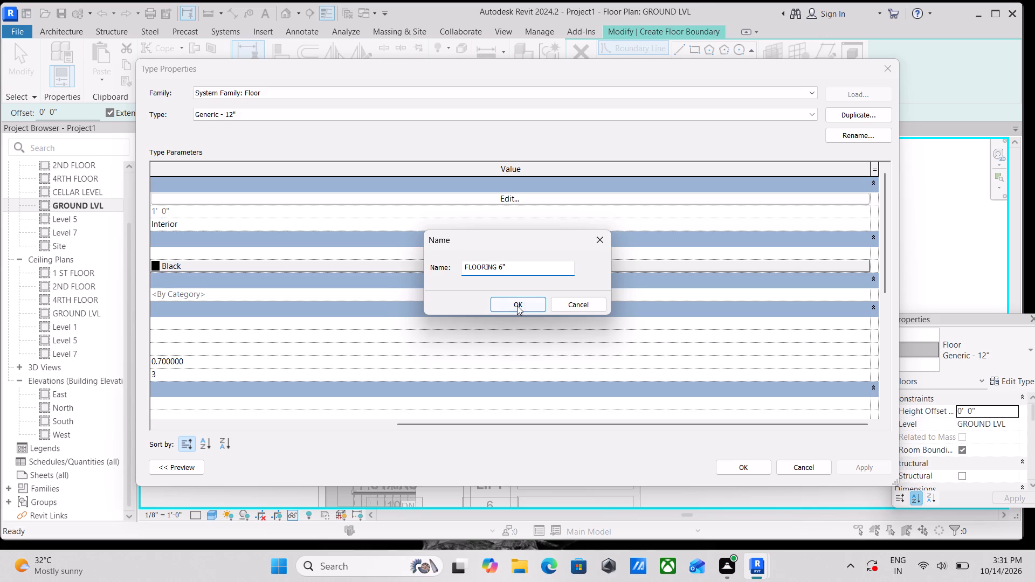
click(517, 306)
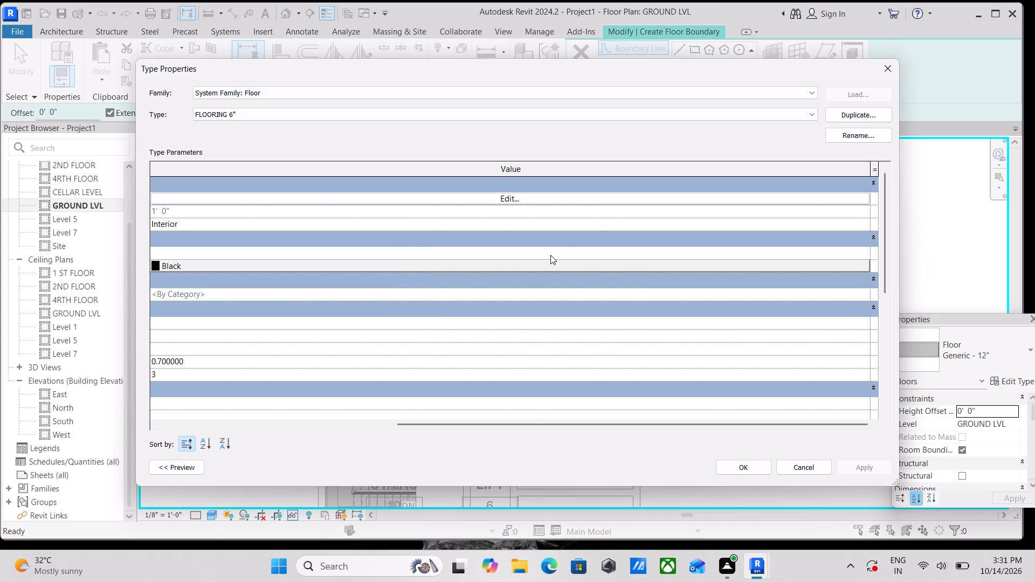
Set the structure layer thickness of the FLOORING 6" type to 6".
click(498, 198)
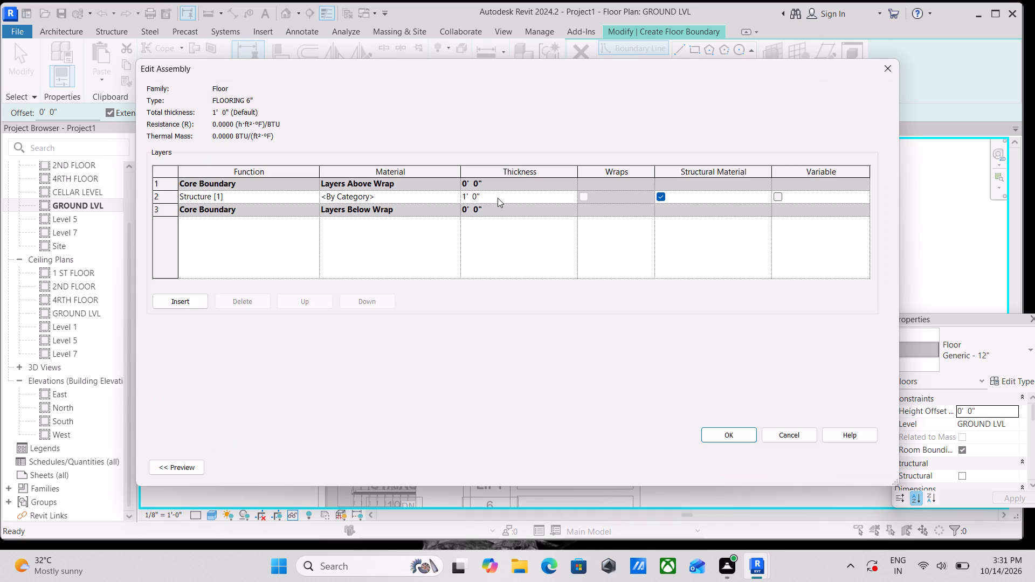
click(490, 197)
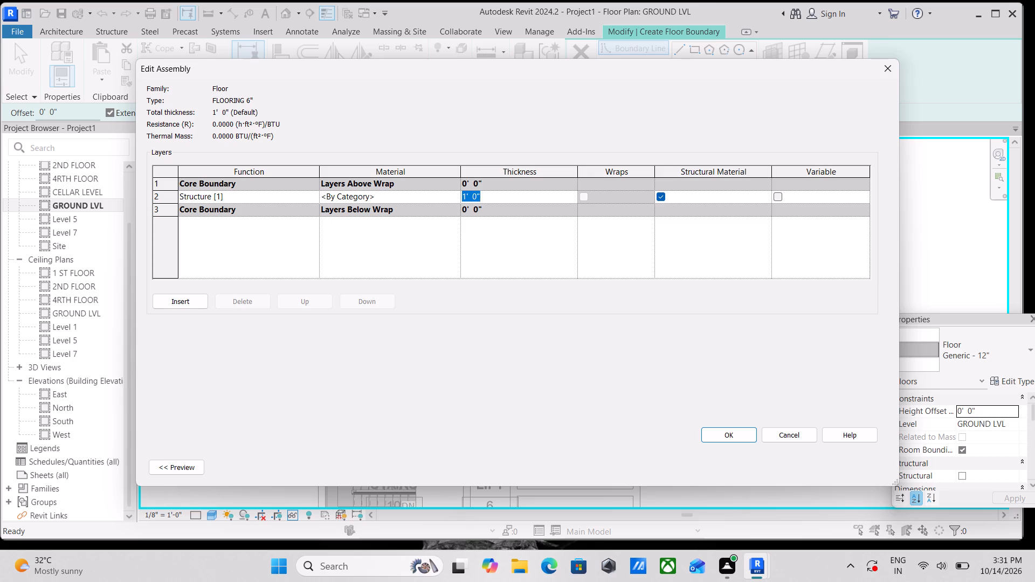
key(BackSpace)
key(6)
key(shift+quotedbl)
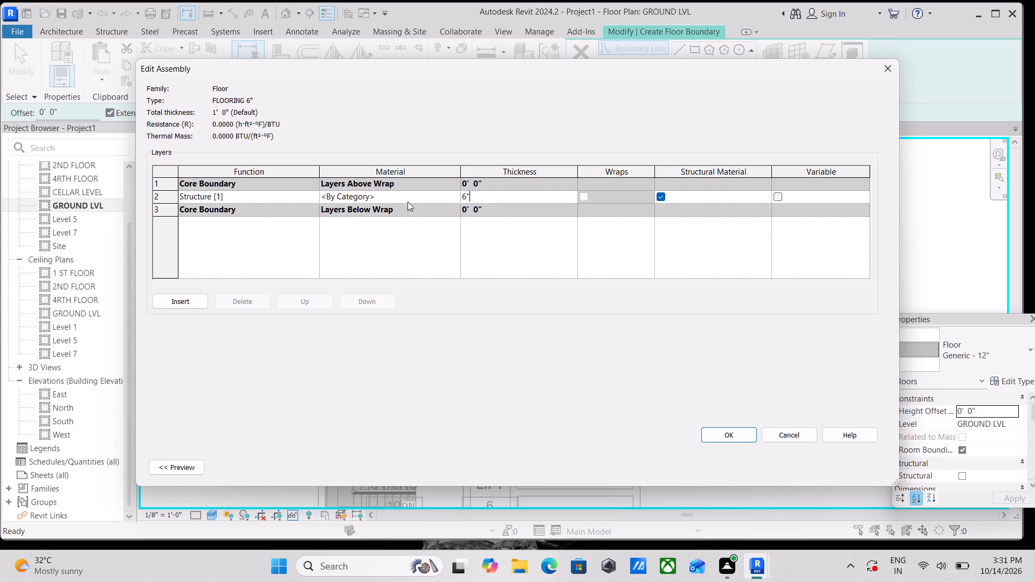
Create a new material for the FLOORING 6" structure layer and name it MARBLE FLOORING.
click(412, 194)
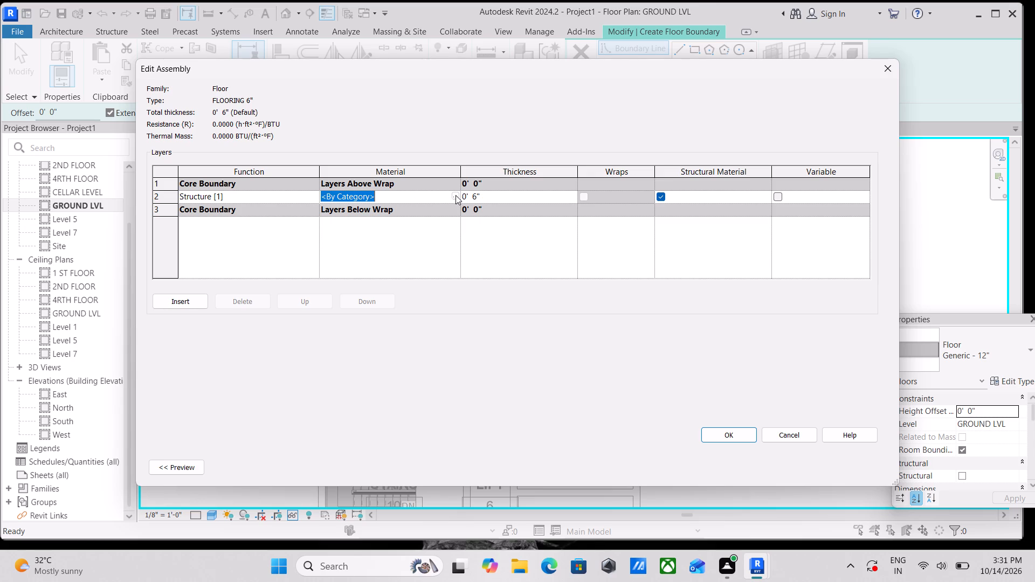
click(456, 195)
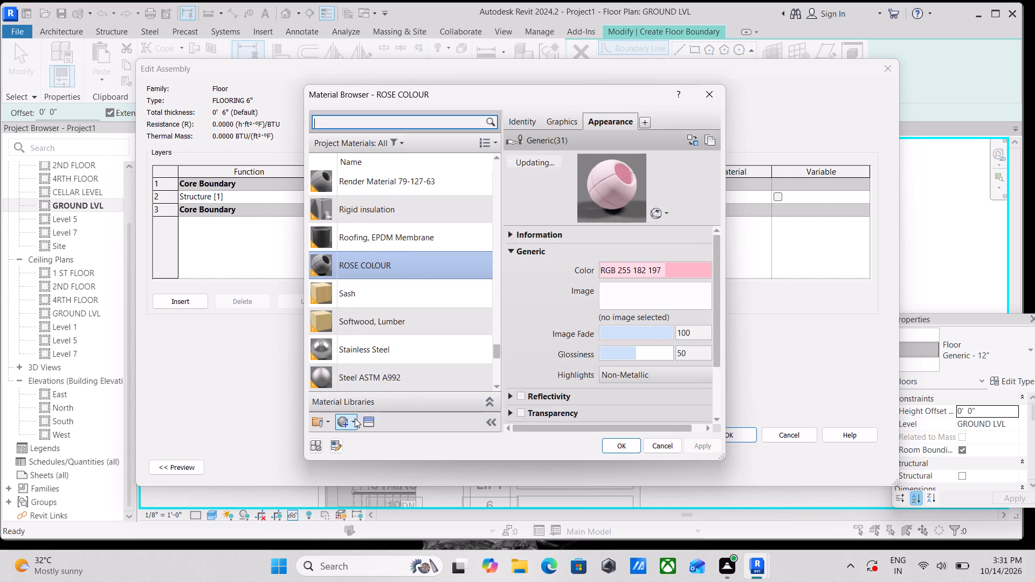
click(350, 423)
click(353, 444)
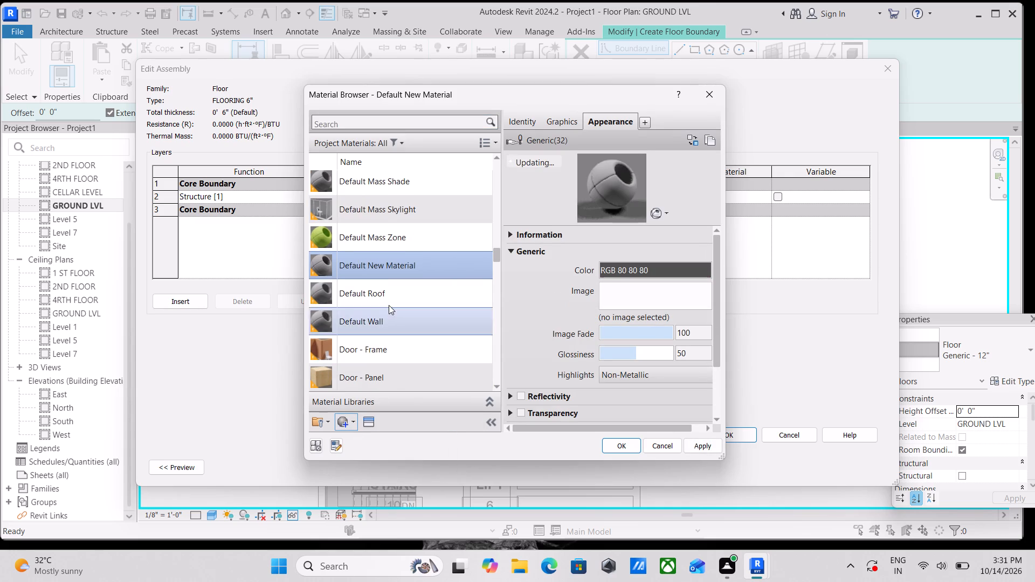
right_click(388, 265)
click(418, 316)
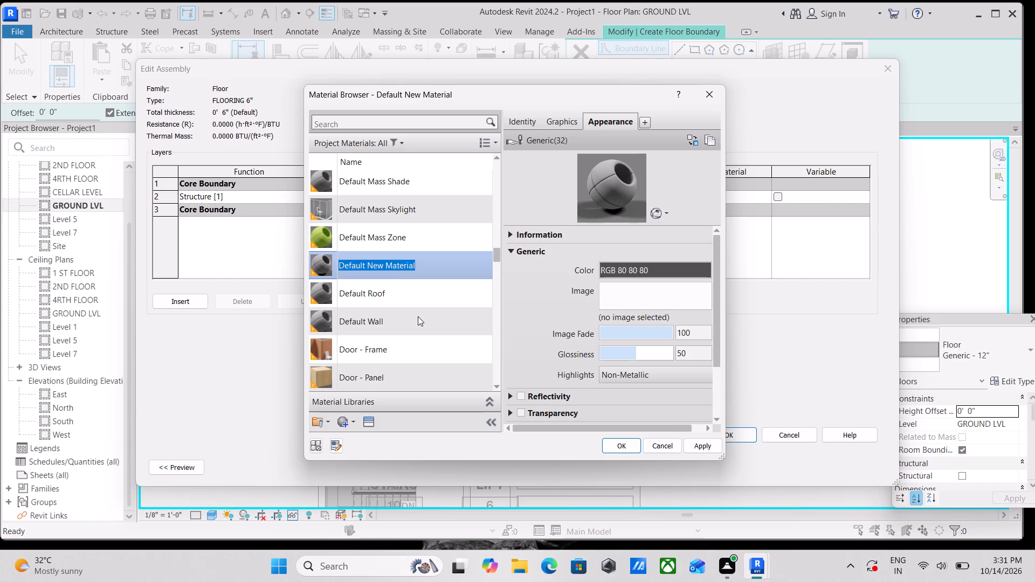
text(FLOO)
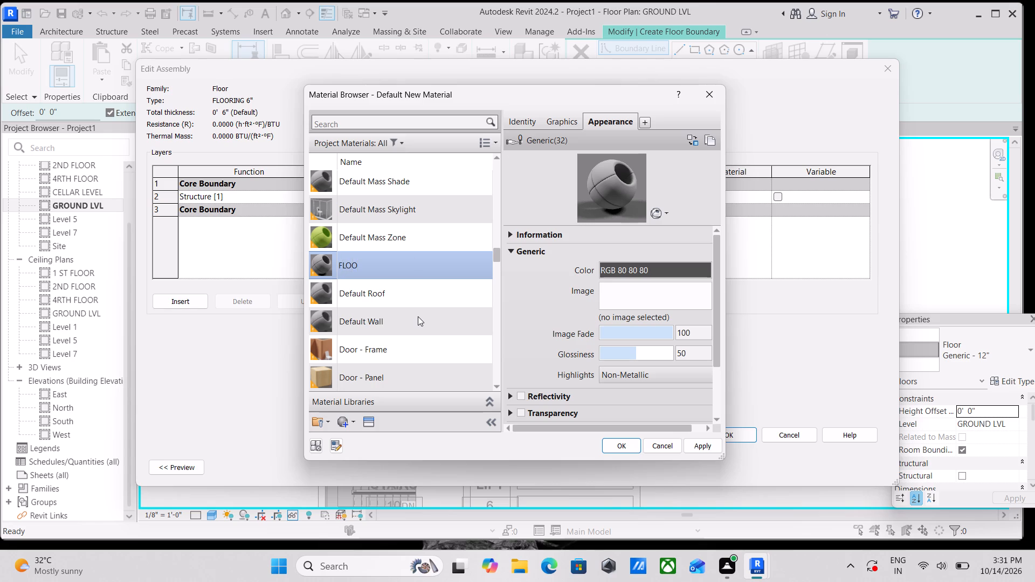
key(BackSpace)
key(BackSpace)
key(BackSpace)
key(BackSpace)
key(BackSpace)
key(BackSpace)
text(MARBLE)
key(space)
text(FLOOR)
text(ING)
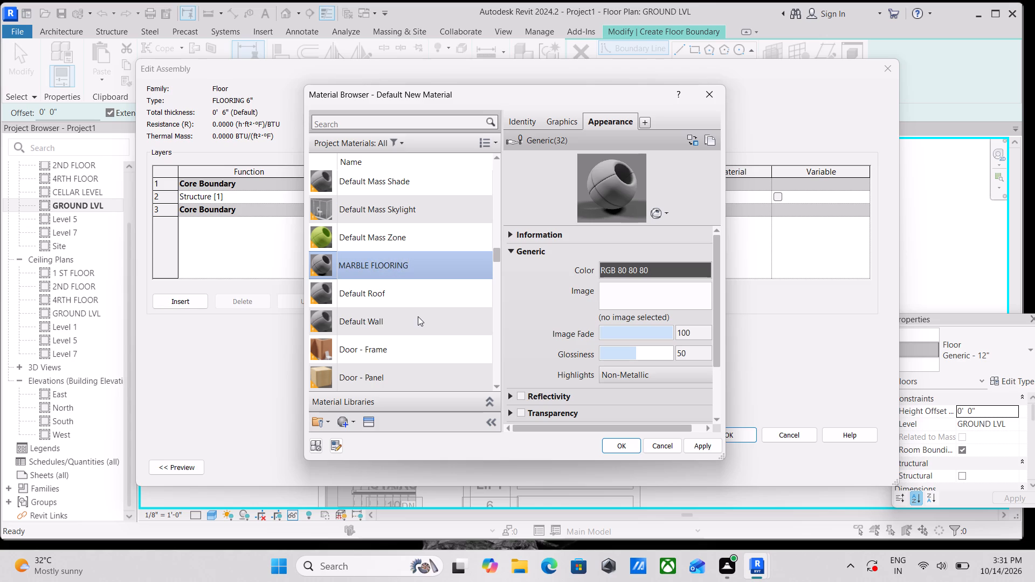
right_click(421, 272)
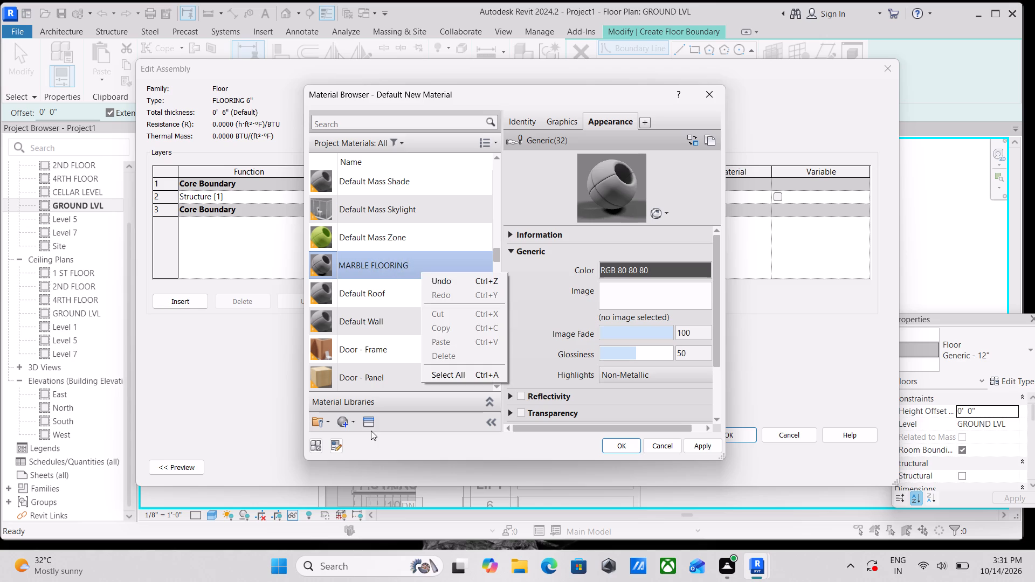
Open the asset browser for the MARBLE FLOORING material and list the Appearance Library's Flooring: Stone assets.
click(366, 425)
click(366, 425)
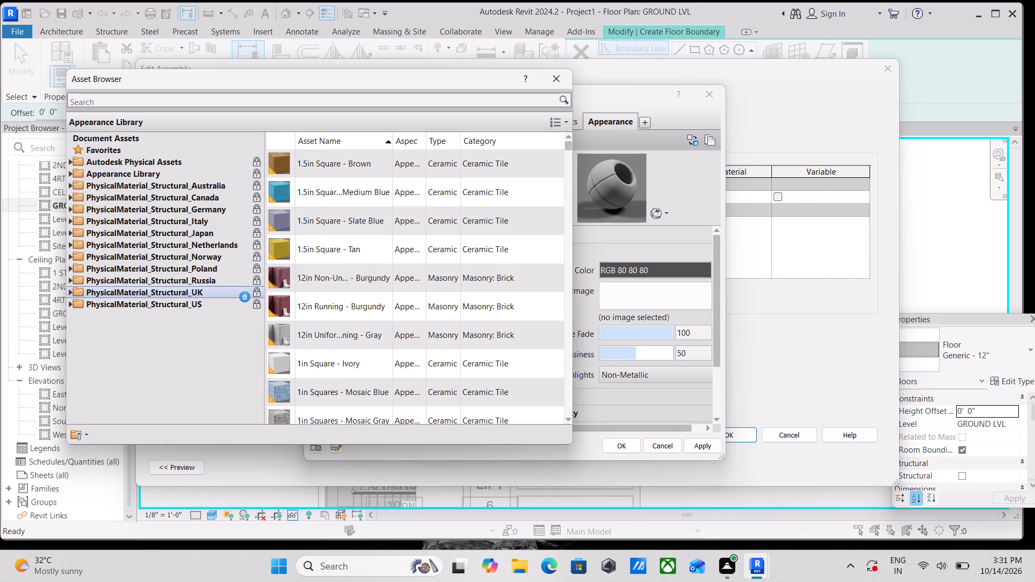
scroll(348, 206, down, 2)
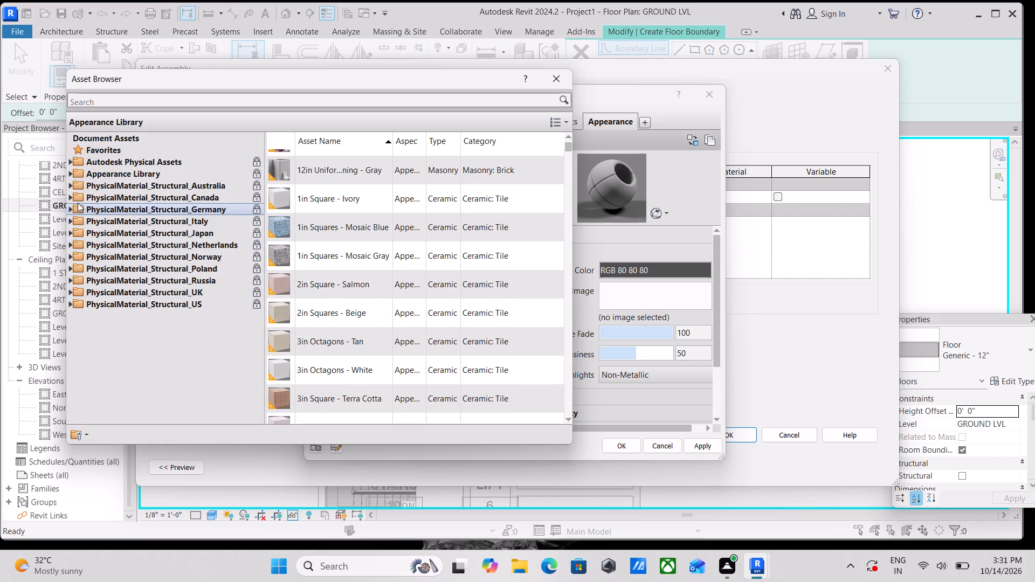
click(72, 172)
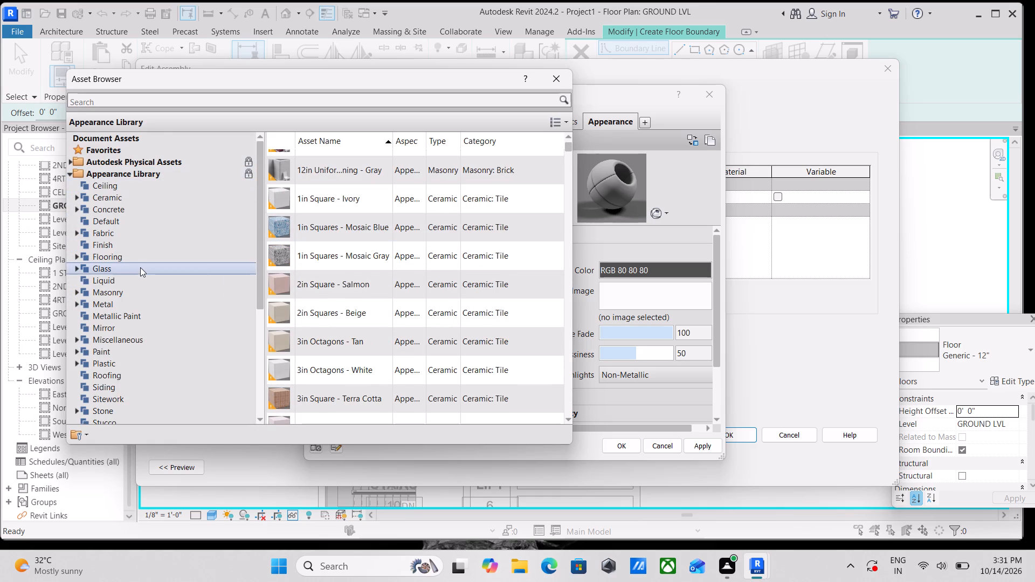
scroll(107, 274, down, 1)
click(78, 218)
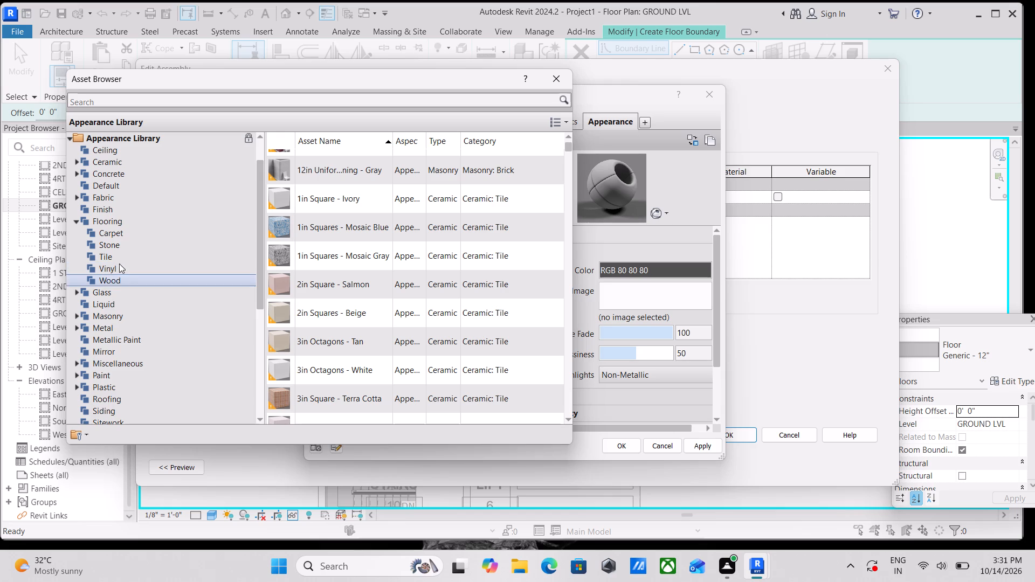
double_click(98, 245)
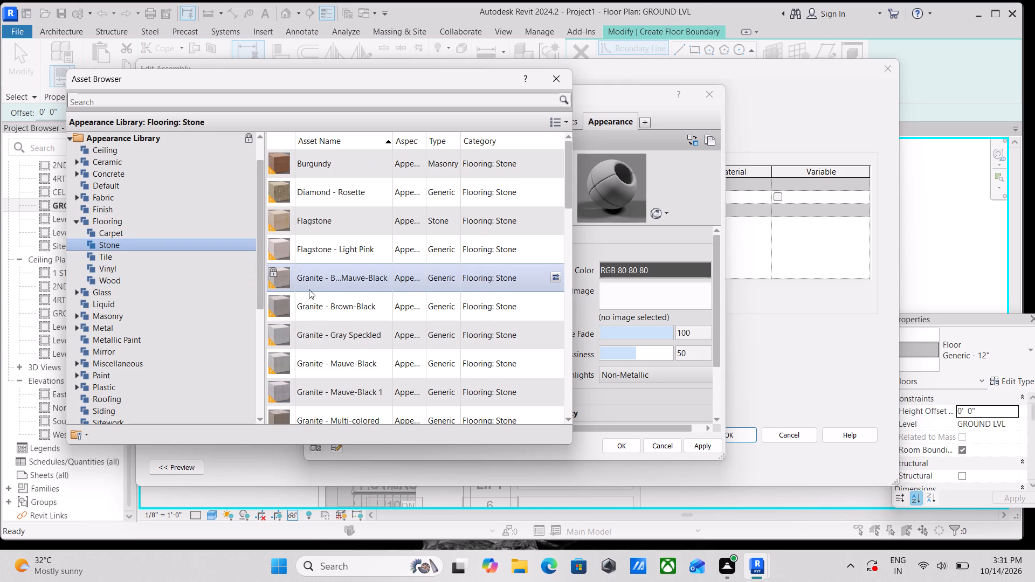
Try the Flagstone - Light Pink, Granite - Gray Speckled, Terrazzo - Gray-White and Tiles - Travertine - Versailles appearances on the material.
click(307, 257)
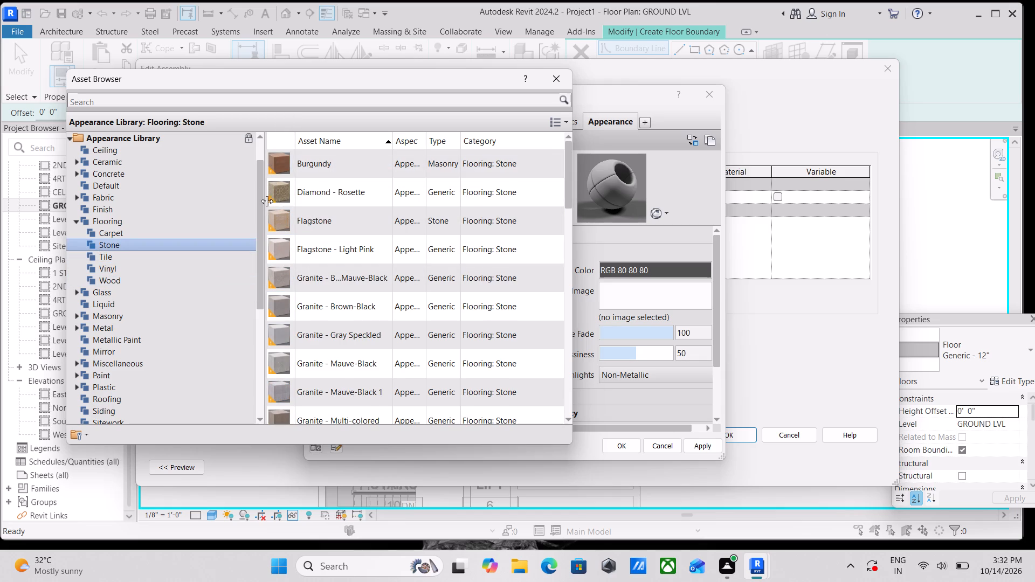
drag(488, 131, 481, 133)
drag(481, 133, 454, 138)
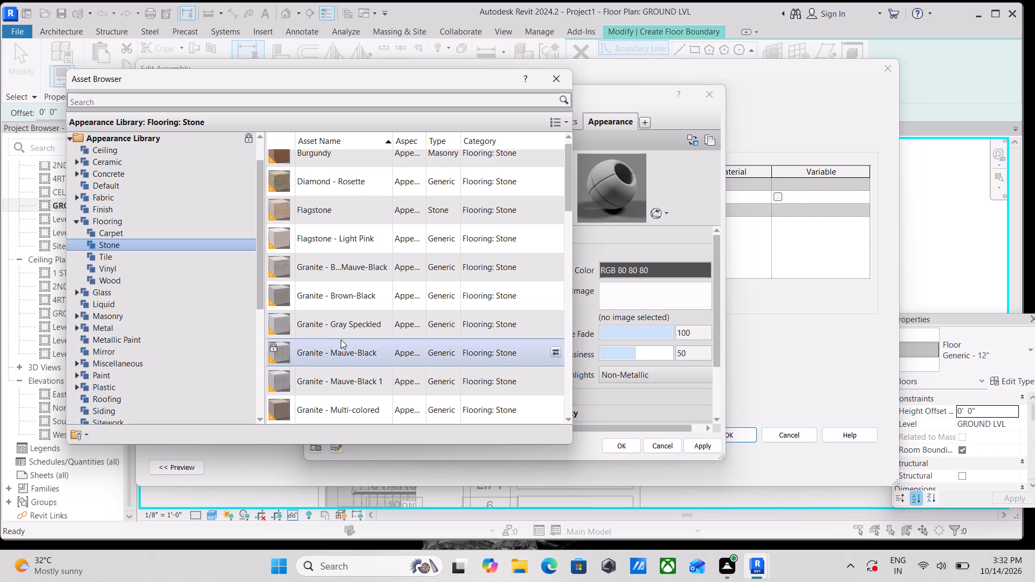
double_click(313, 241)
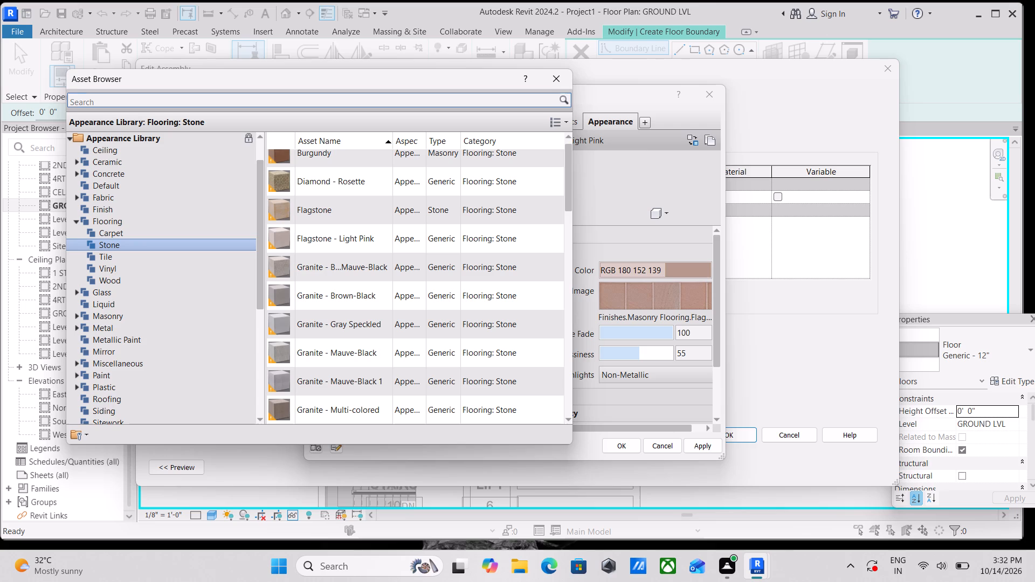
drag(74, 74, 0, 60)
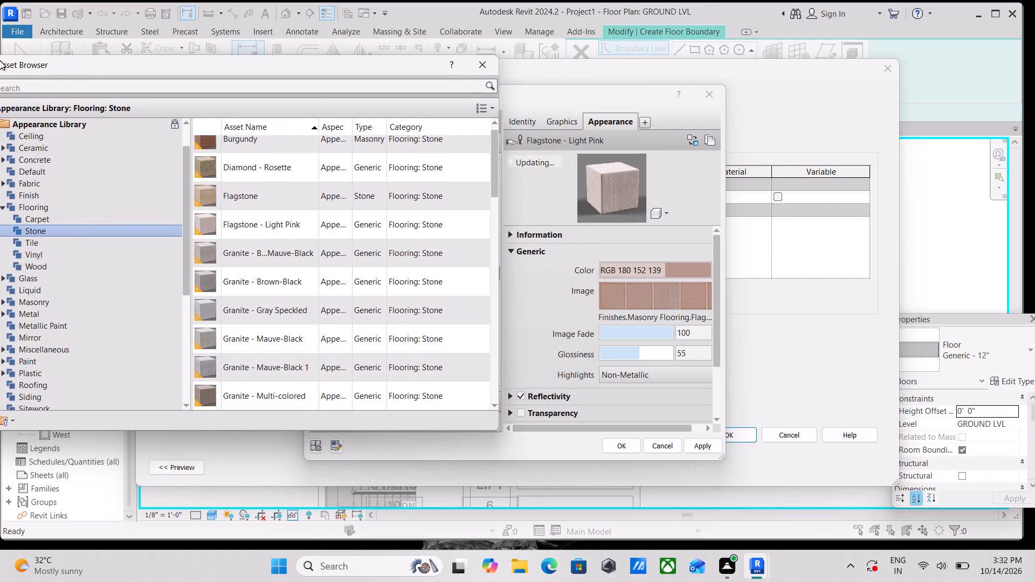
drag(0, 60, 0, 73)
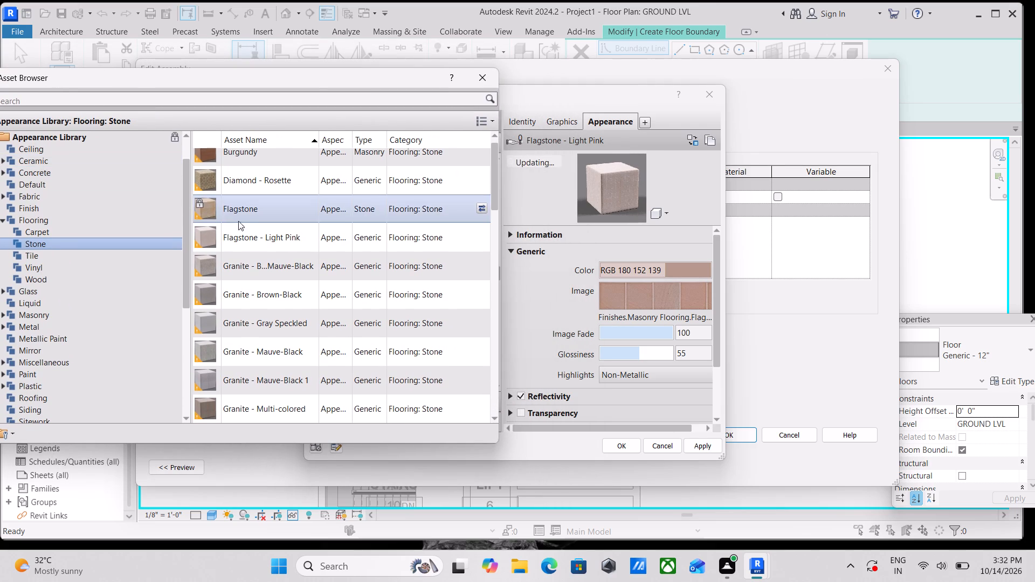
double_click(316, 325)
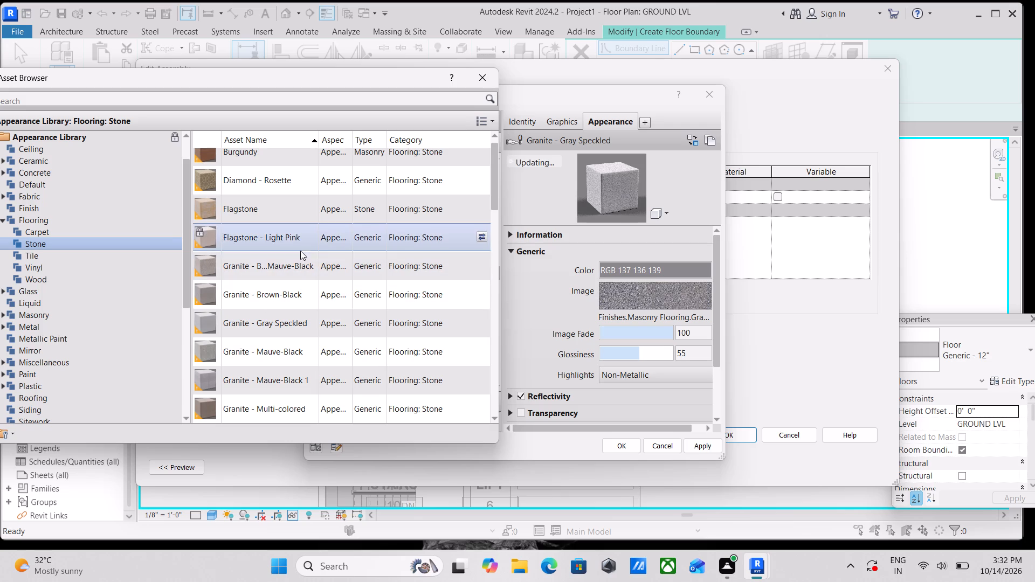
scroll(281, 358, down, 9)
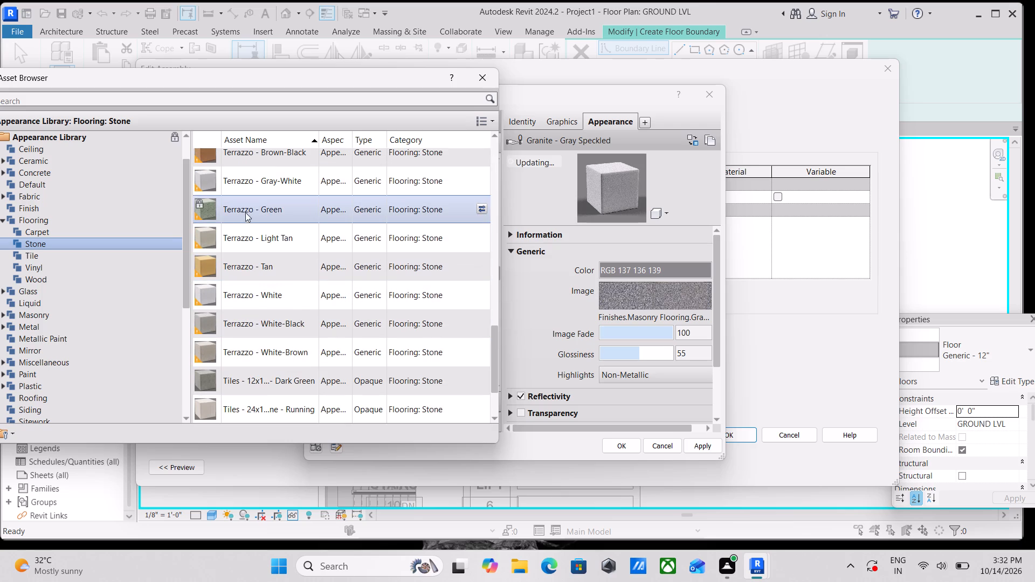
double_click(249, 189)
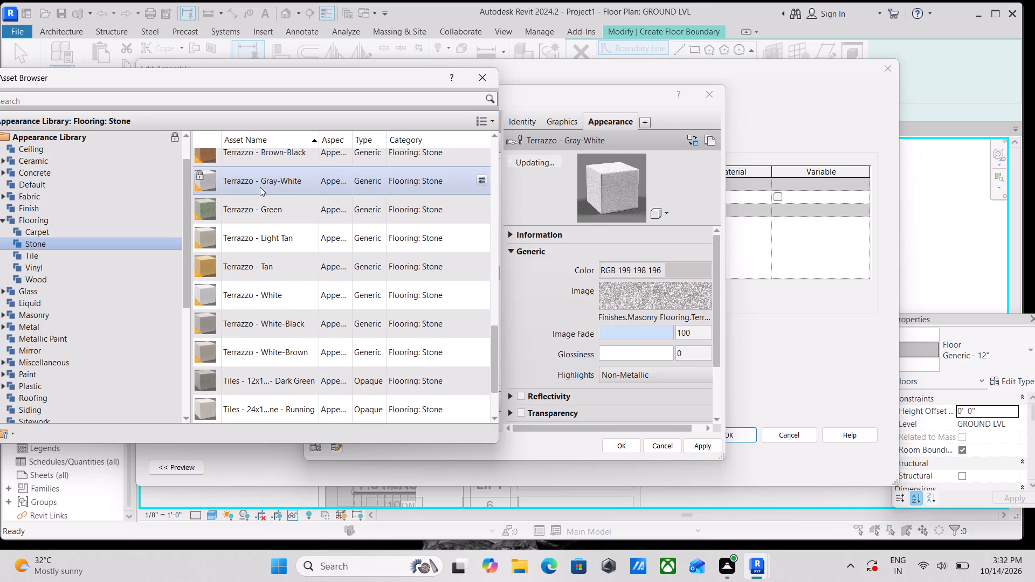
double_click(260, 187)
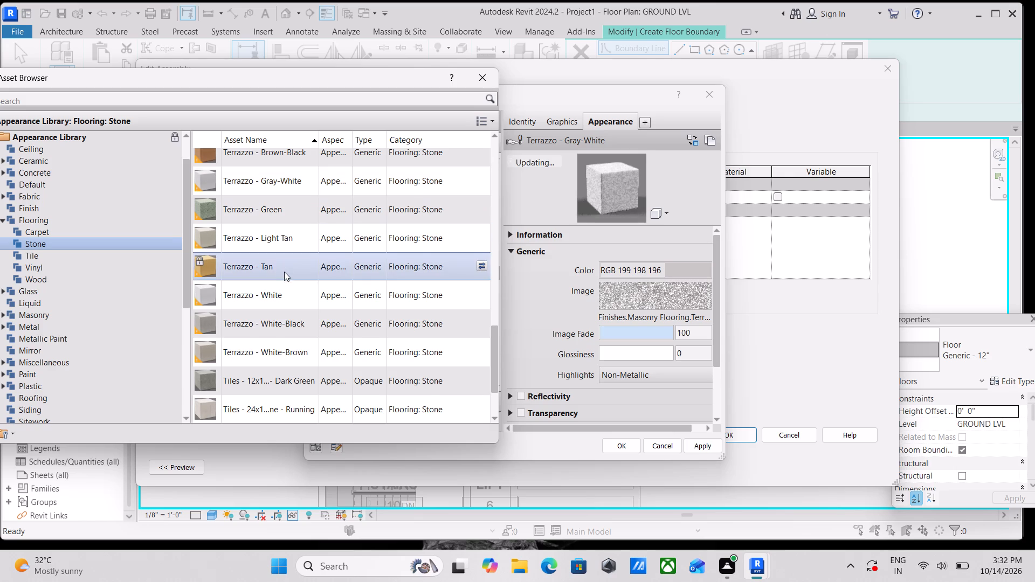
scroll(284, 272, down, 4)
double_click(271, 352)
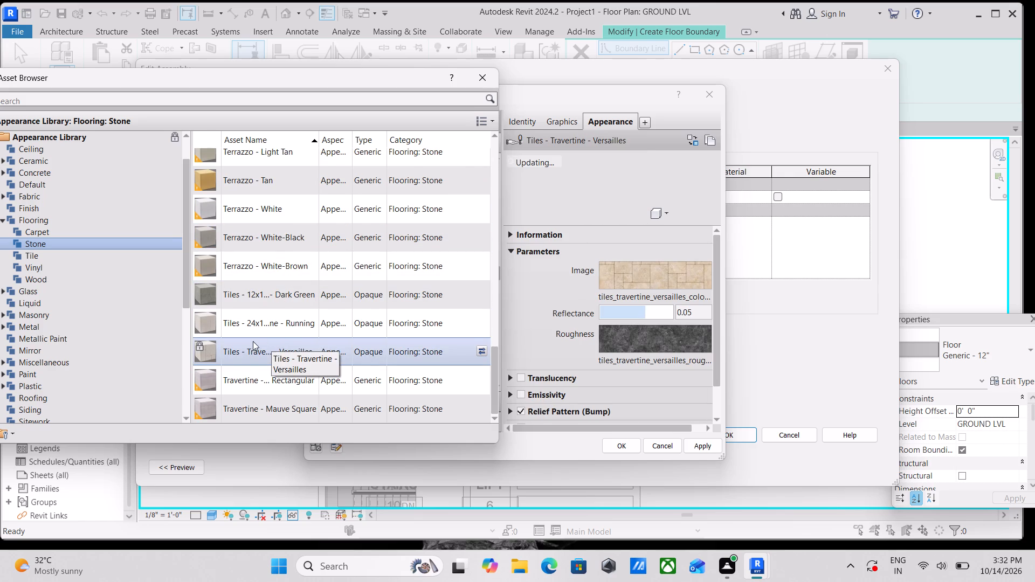
Replace the MARBLE FLOORING material's appearance with the Tiles - 24x18in - Travertine - Running asset and check its parameters.
double_click(241, 325)
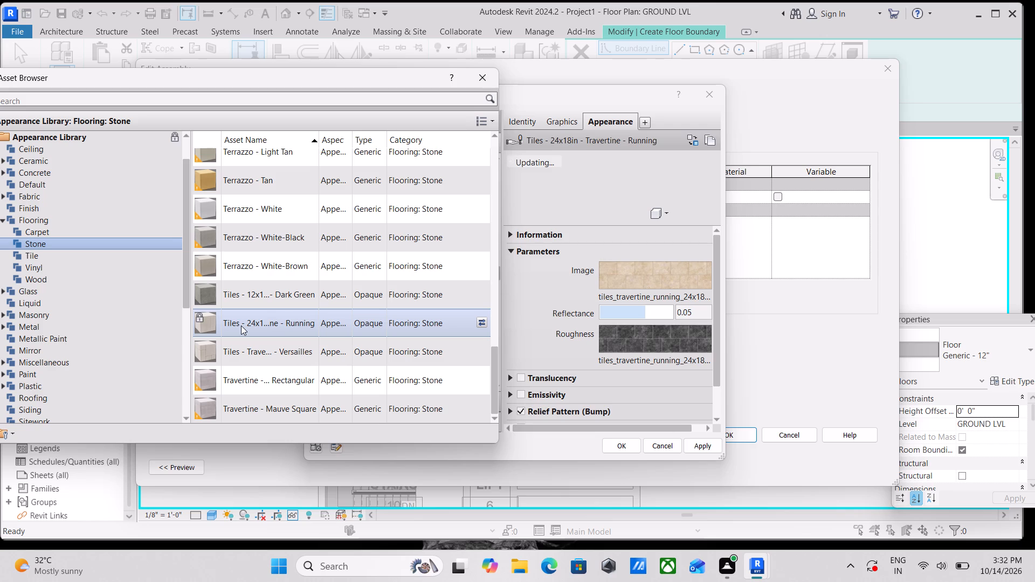
double_click(241, 325)
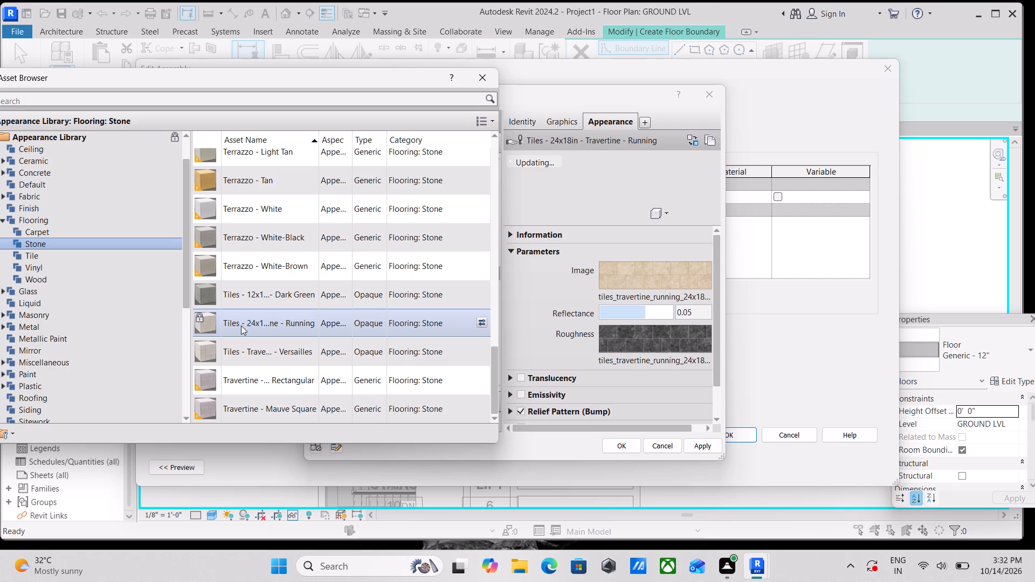
double_click(241, 324)
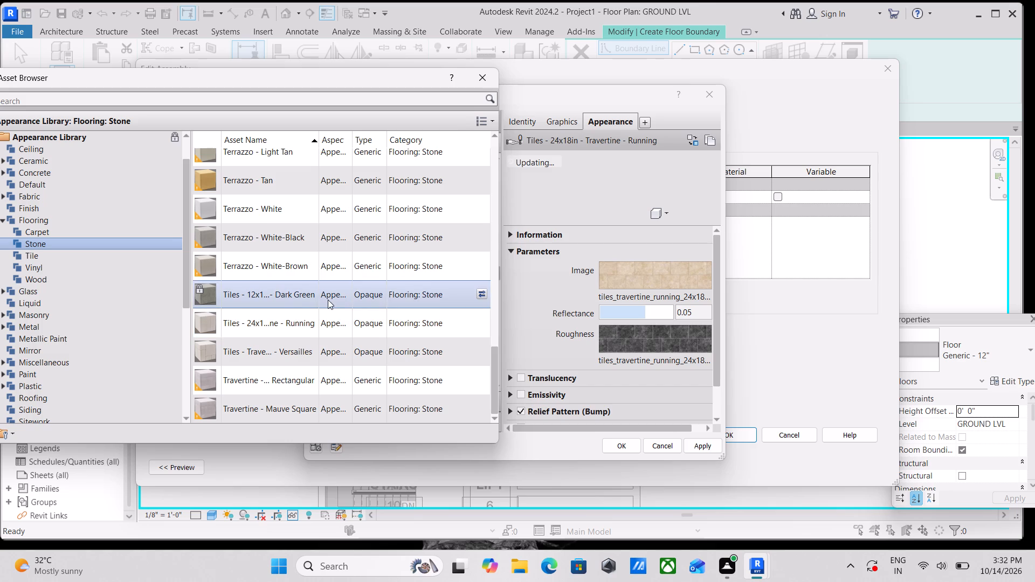
scroll(615, 230, down, 2)
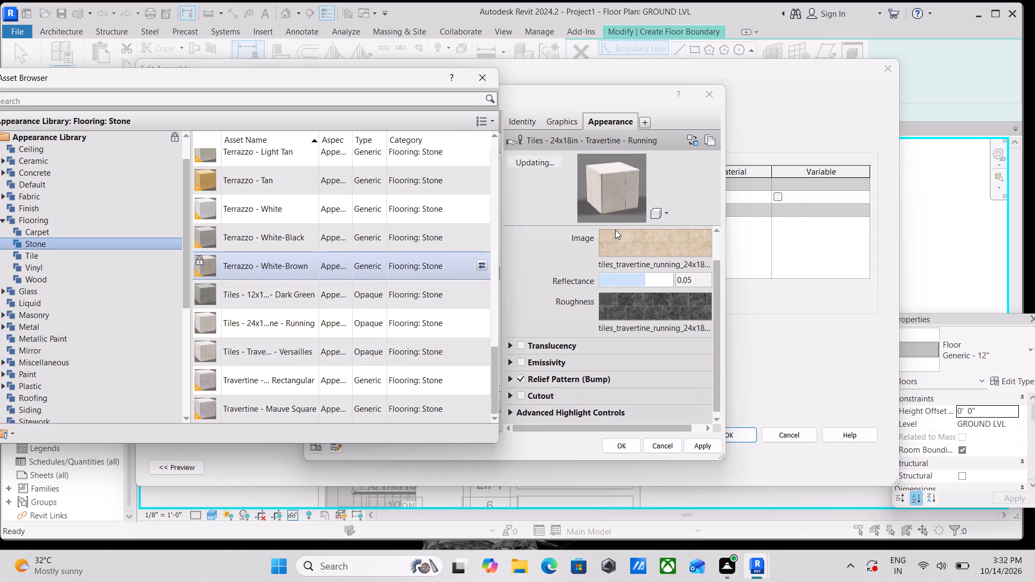
scroll(615, 230, up, 2)
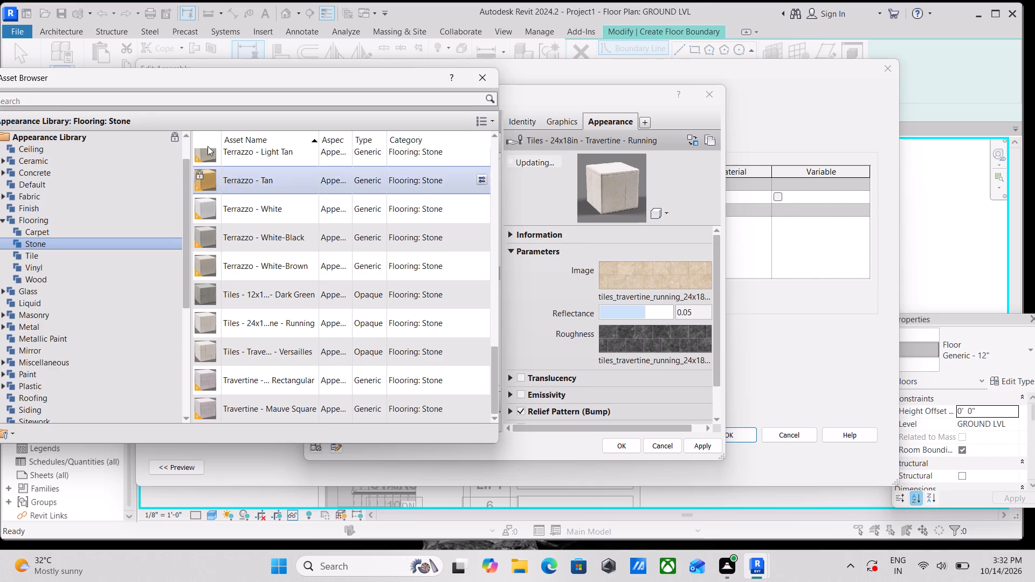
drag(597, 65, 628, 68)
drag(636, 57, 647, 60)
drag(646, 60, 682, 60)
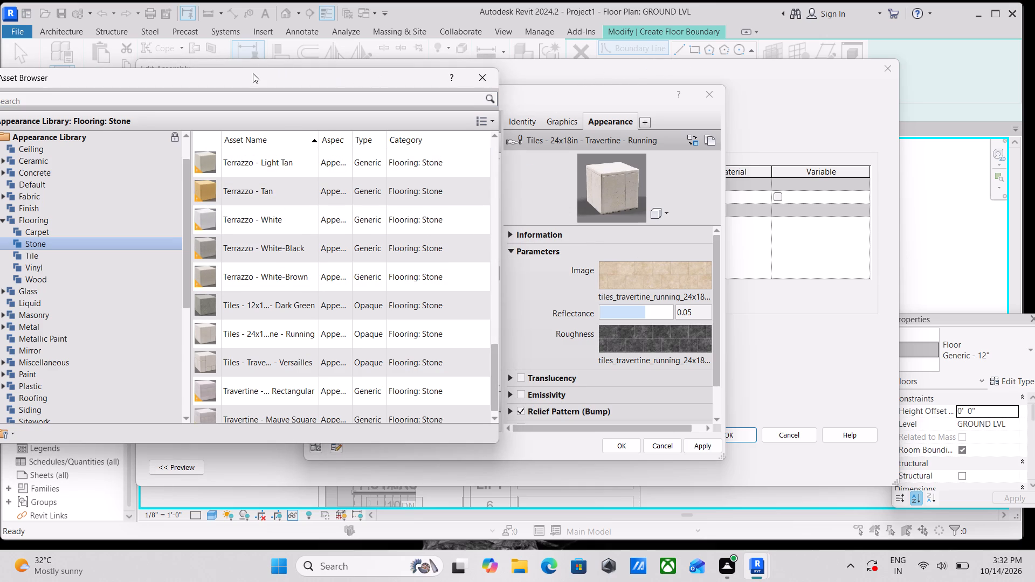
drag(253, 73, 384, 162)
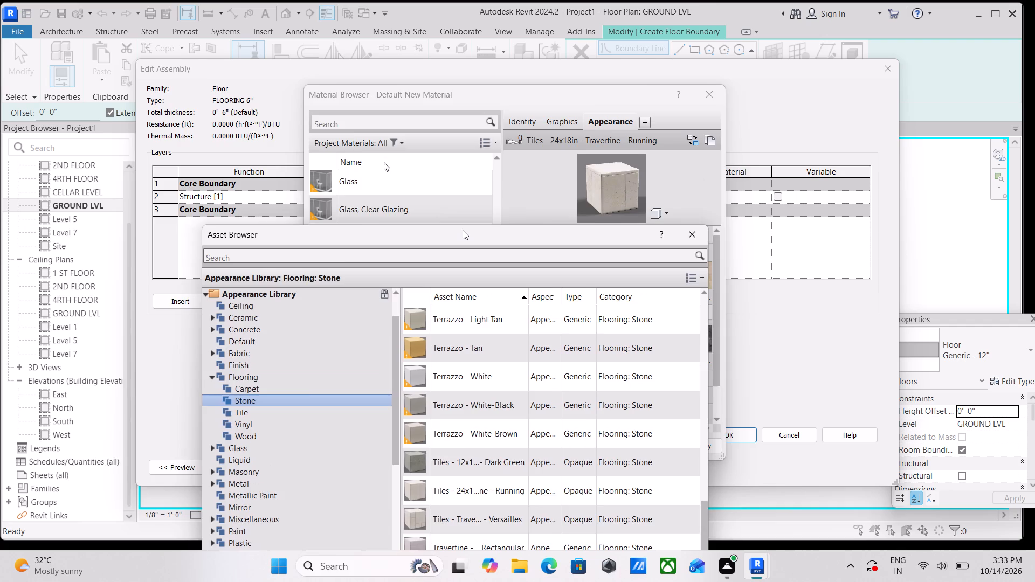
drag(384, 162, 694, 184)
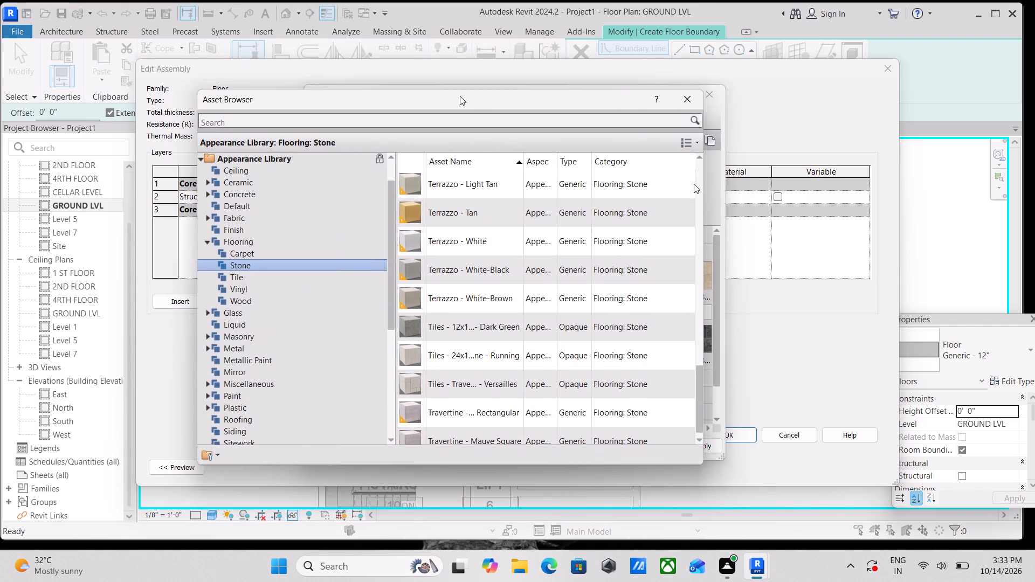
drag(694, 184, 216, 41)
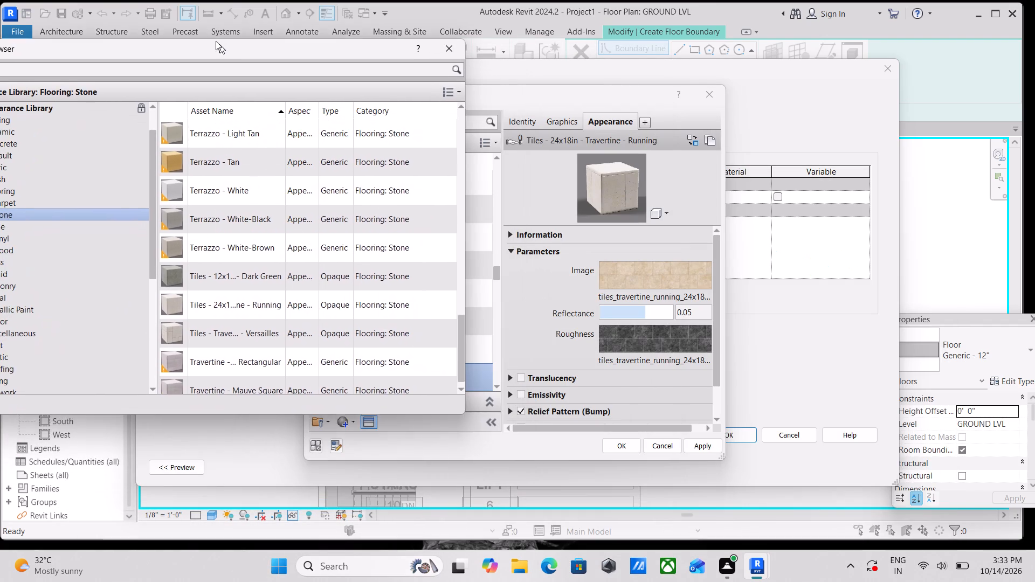
Set the travertine appearance's reflectance to 0.04 and apply the MARBLE FLOORING material to the FLOORING 6" floor type.
drag(216, 41, 135, 0)
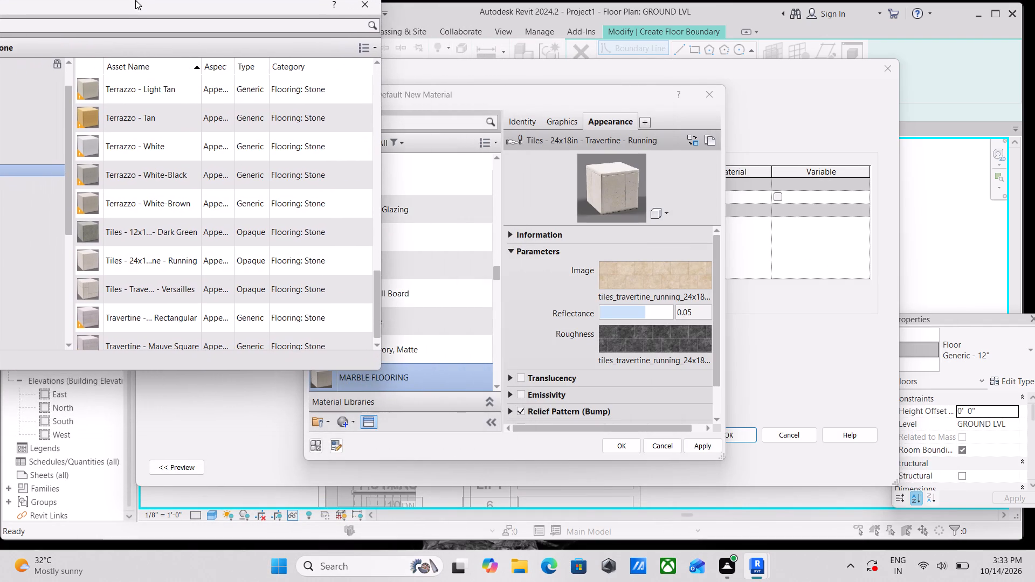
drag(135, 0, 160, 3)
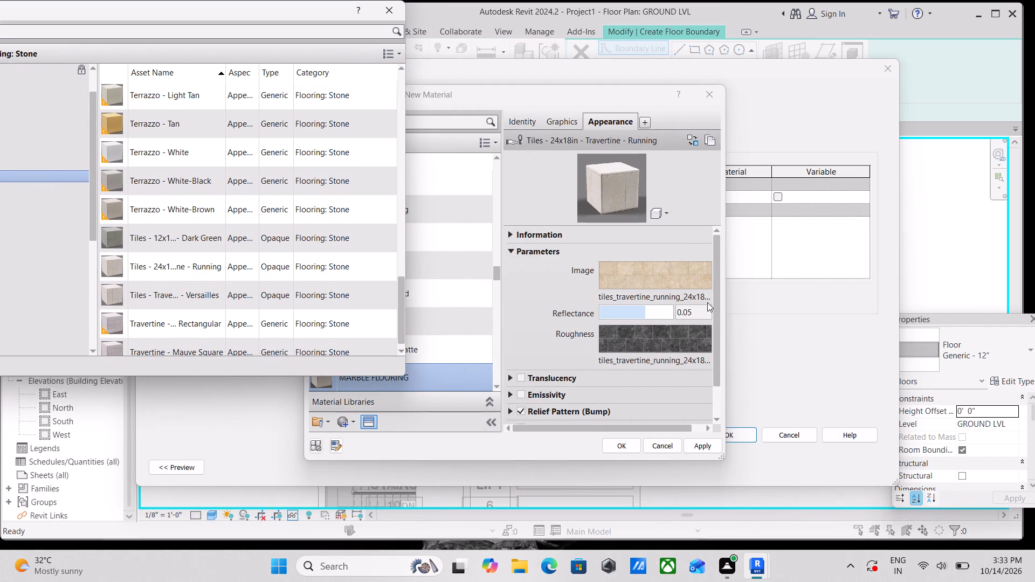
scroll(707, 302, down, 2)
scroll(663, 330, down, 1)
scroll(665, 328, up, 3)
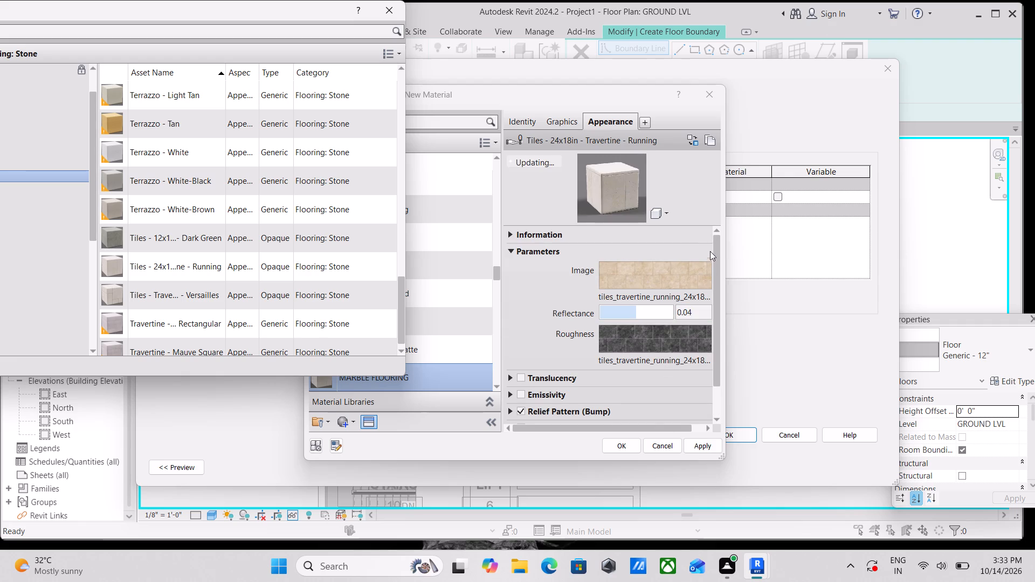
click(665, 216)
click(665, 216)
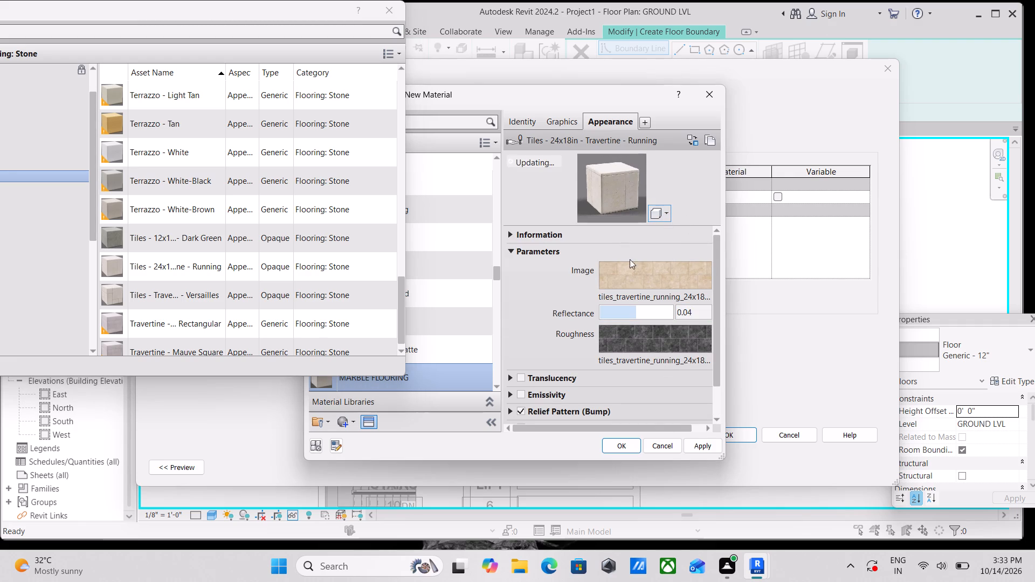
click(692, 442)
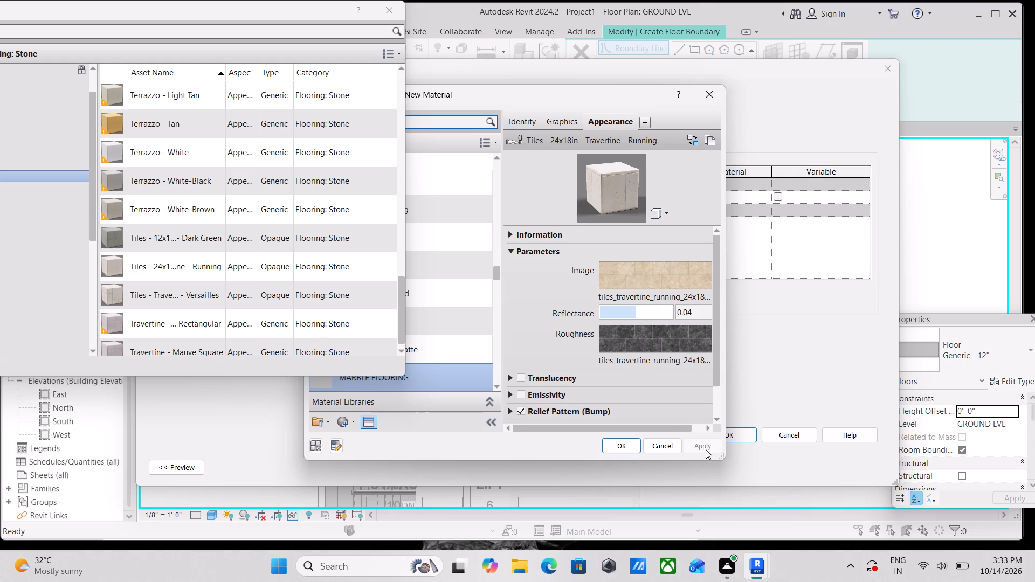
click(609, 450)
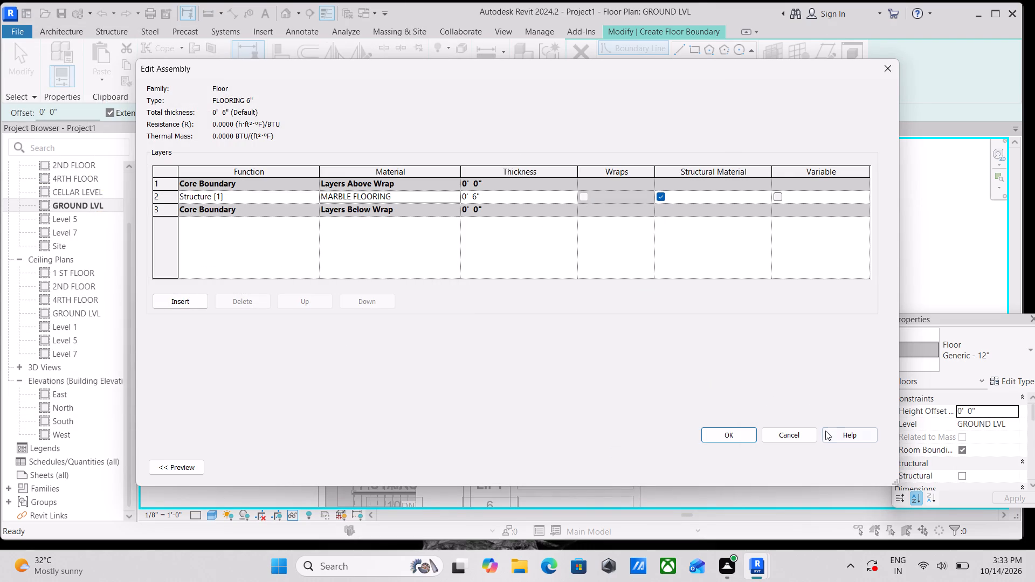
click(721, 436)
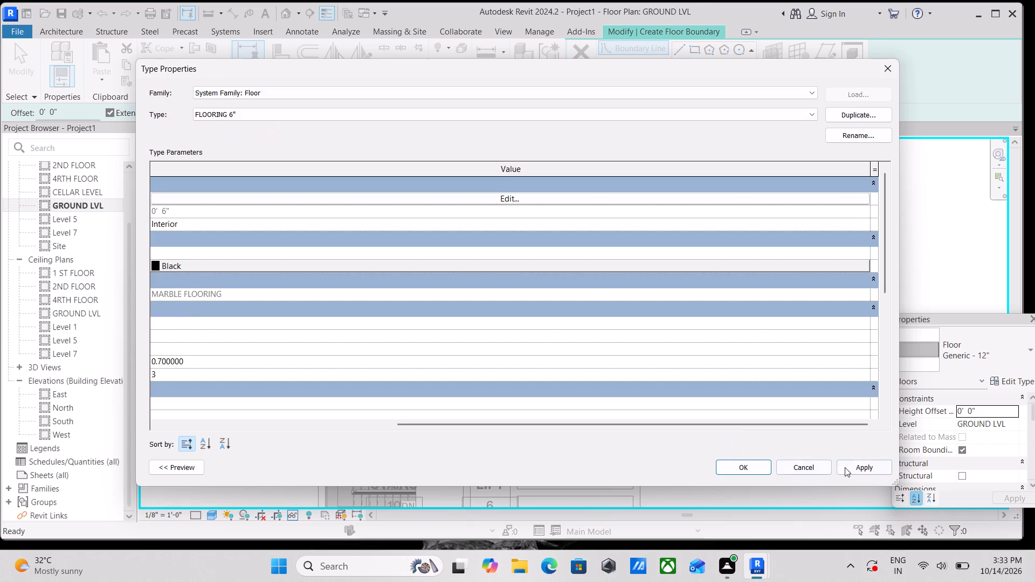
click(845, 467)
click(726, 464)
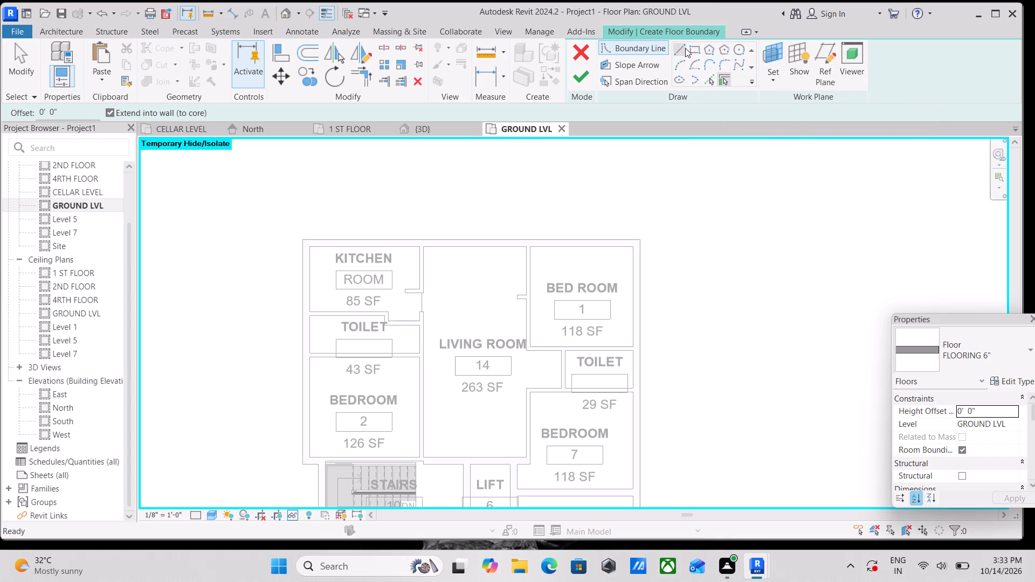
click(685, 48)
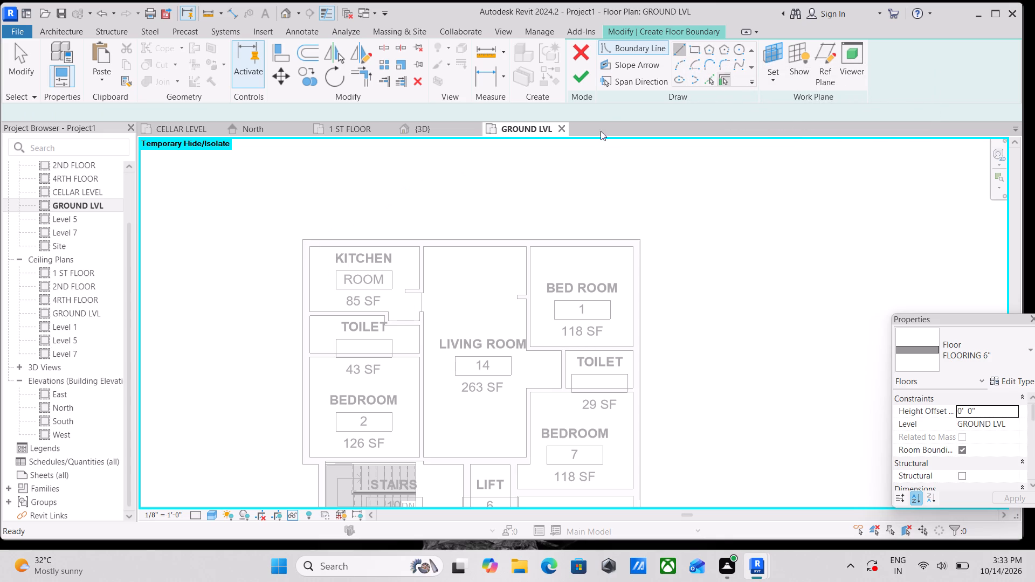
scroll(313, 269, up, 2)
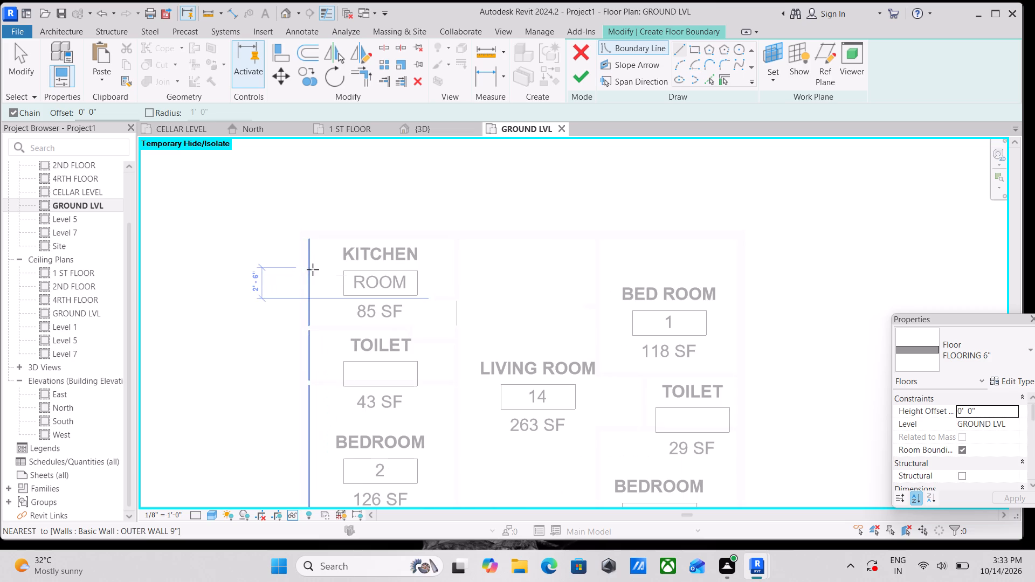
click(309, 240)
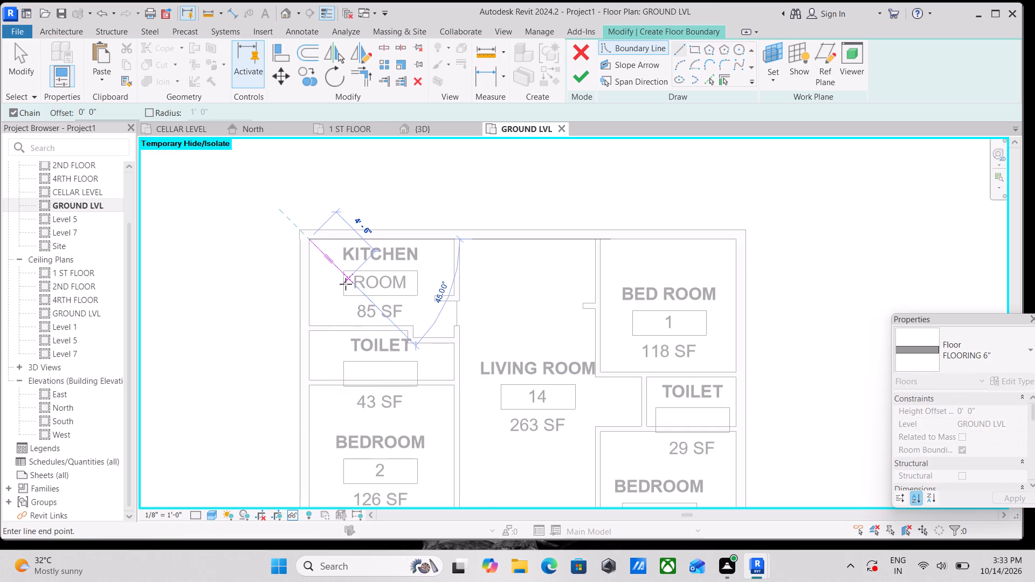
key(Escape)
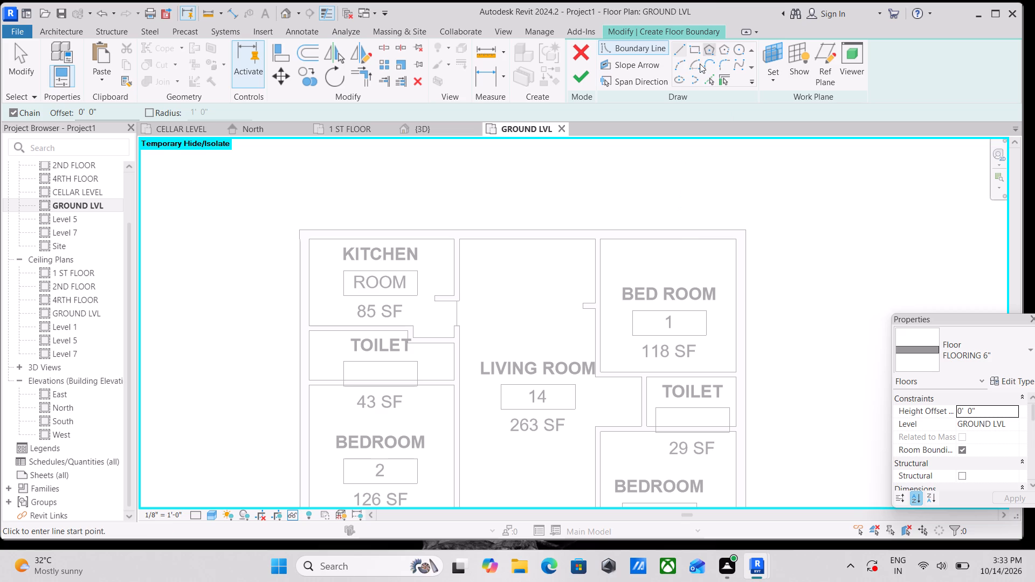
Pick the kitchen's living-room-side wall face, the short wall stub's edges and the opening's room separation line as floor boundary lines.
click(709, 79)
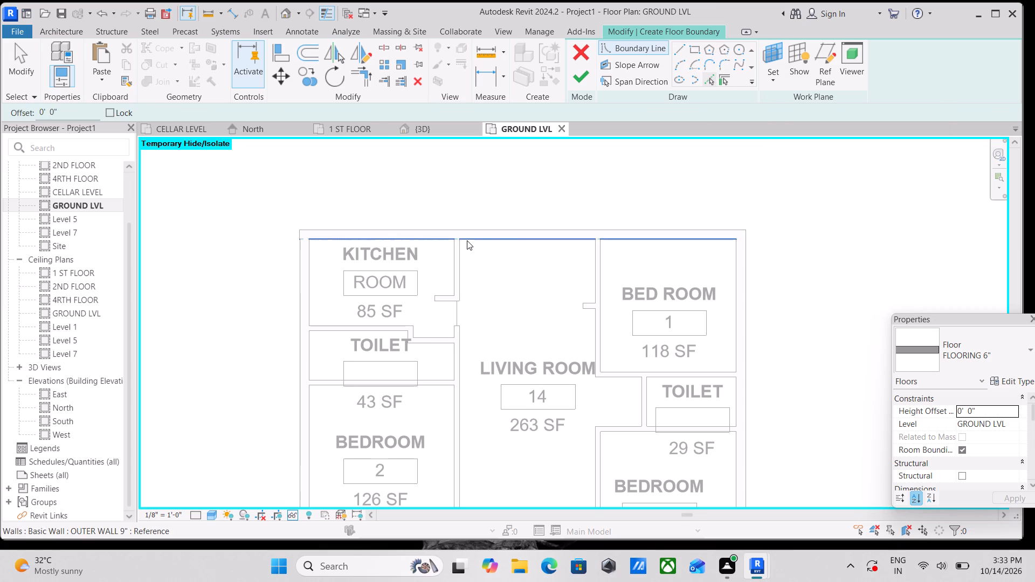
click(454, 263)
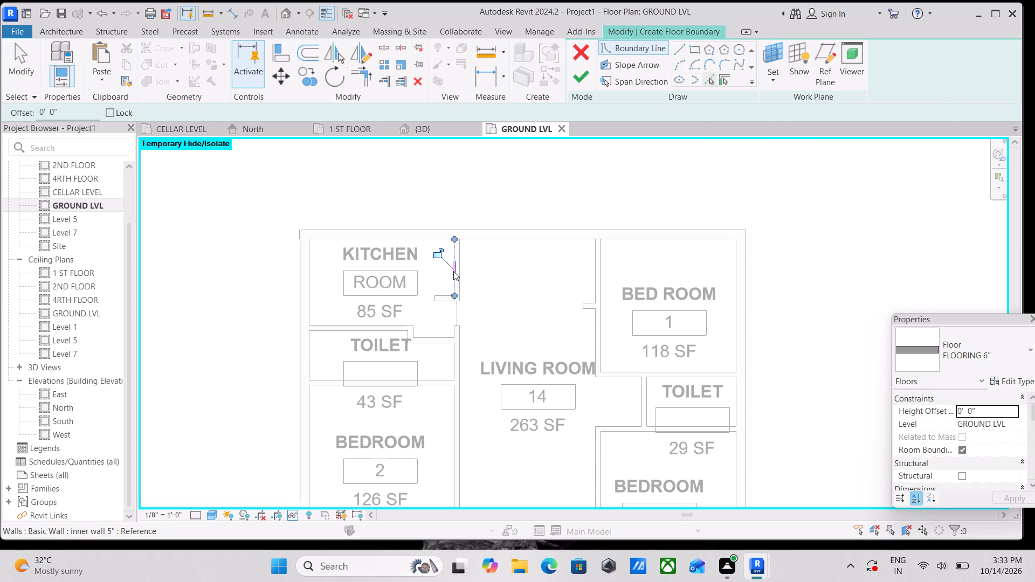
scroll(444, 297, up, 7)
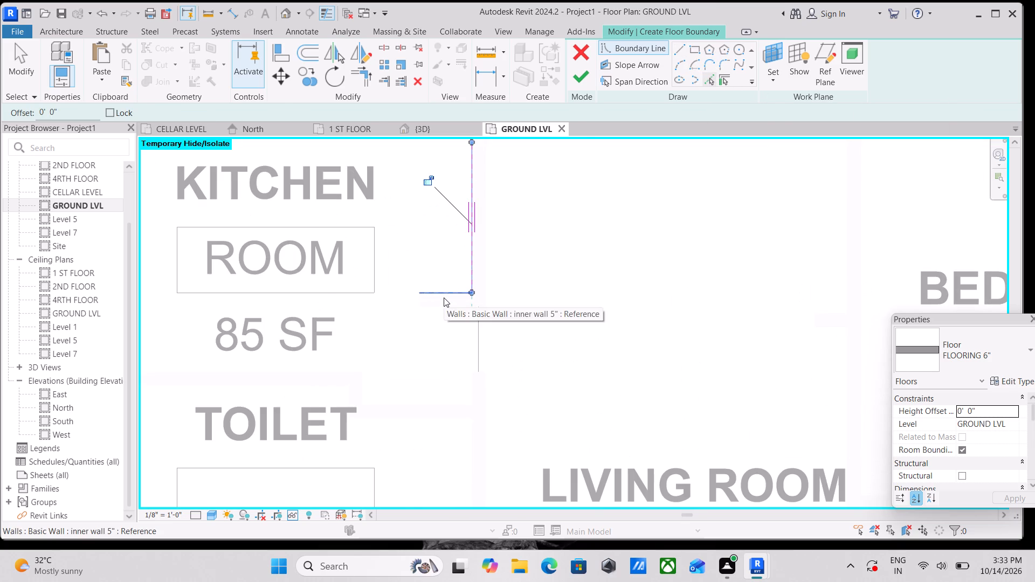
click(444, 294)
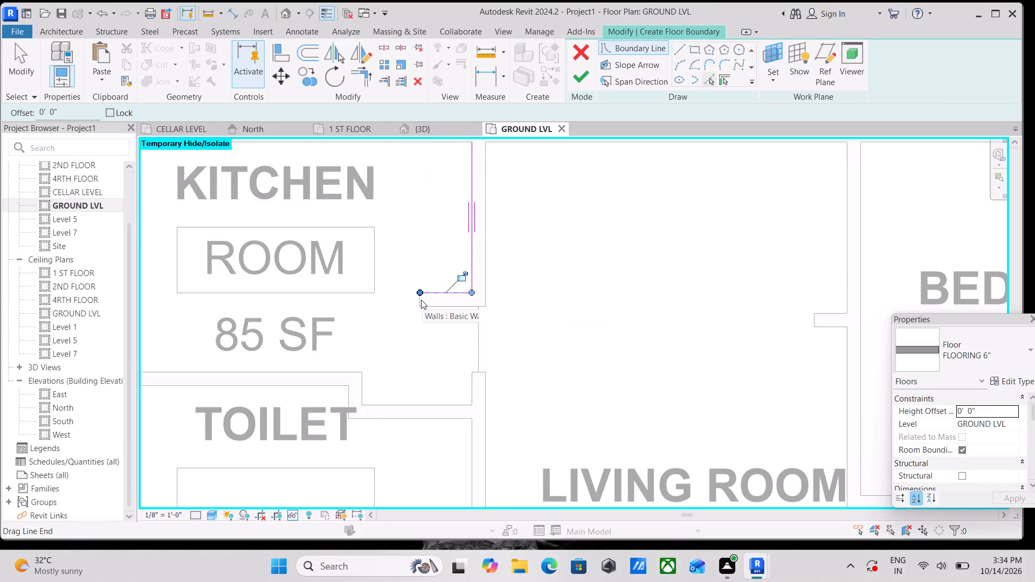
scroll(422, 303, up, 8)
click(418, 301)
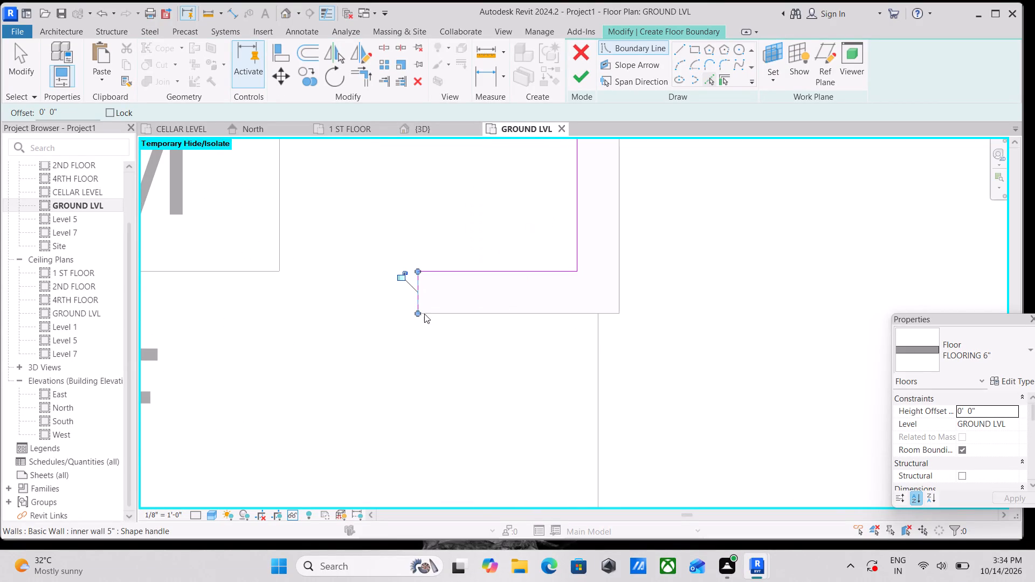
click(458, 315)
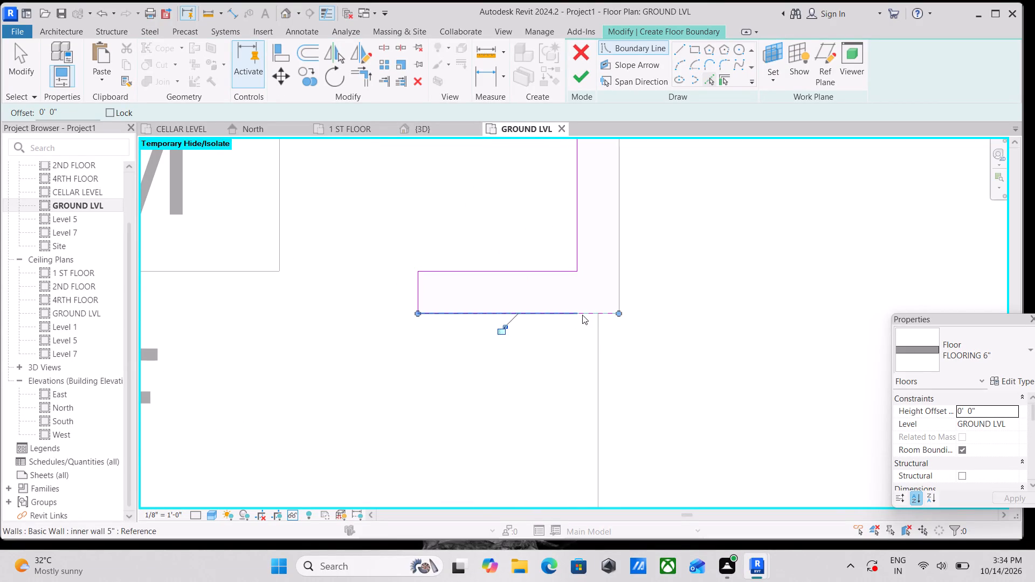
scroll(630, 311, down, 4)
scroll(636, 364, down, 1)
middle_drag(636, 364, 631, 335)
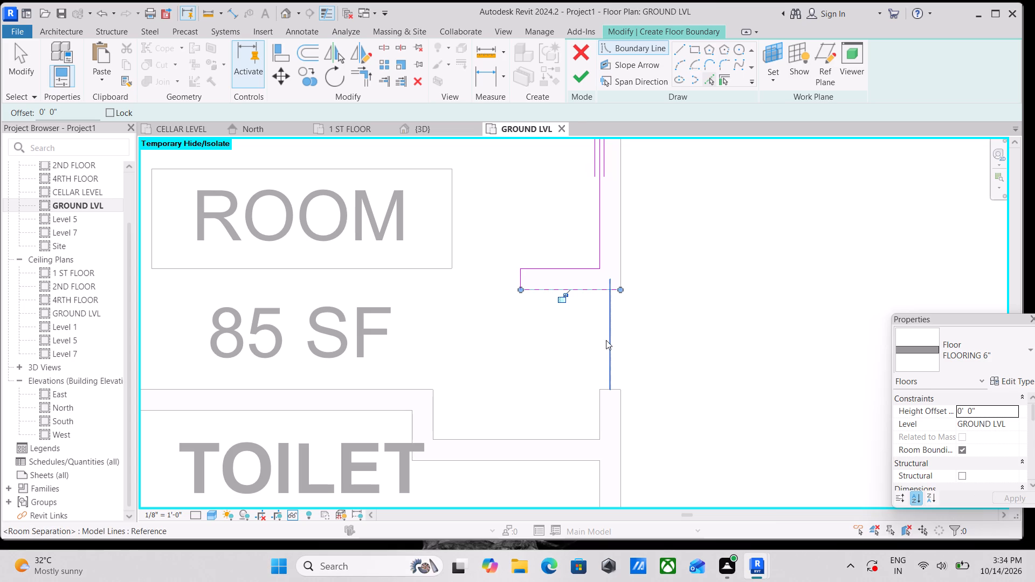
click(606, 340)
scroll(612, 299, down, 2)
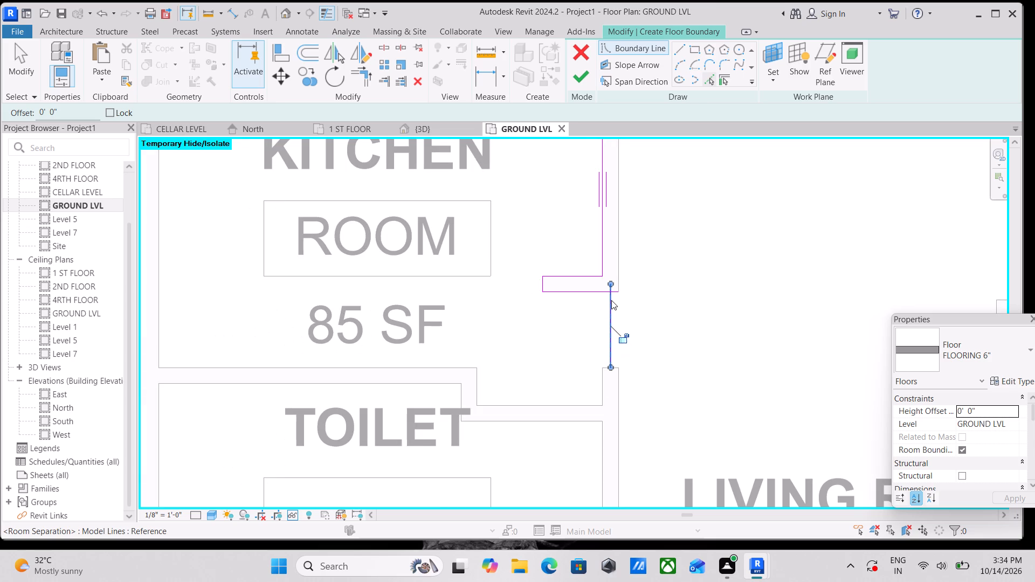
Adjust the endpoints of the opening's boundary line and the stub's lower boundary line so they meet at a corner.
scroll(611, 300, up, 6)
key(Escape)
key(Escape)
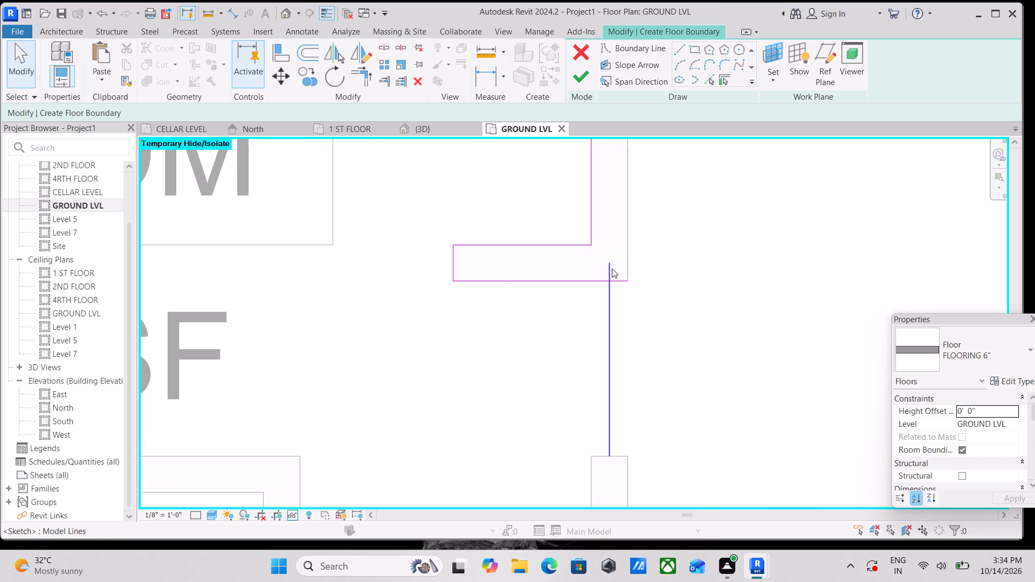
click(610, 268)
drag(608, 263, 608, 274)
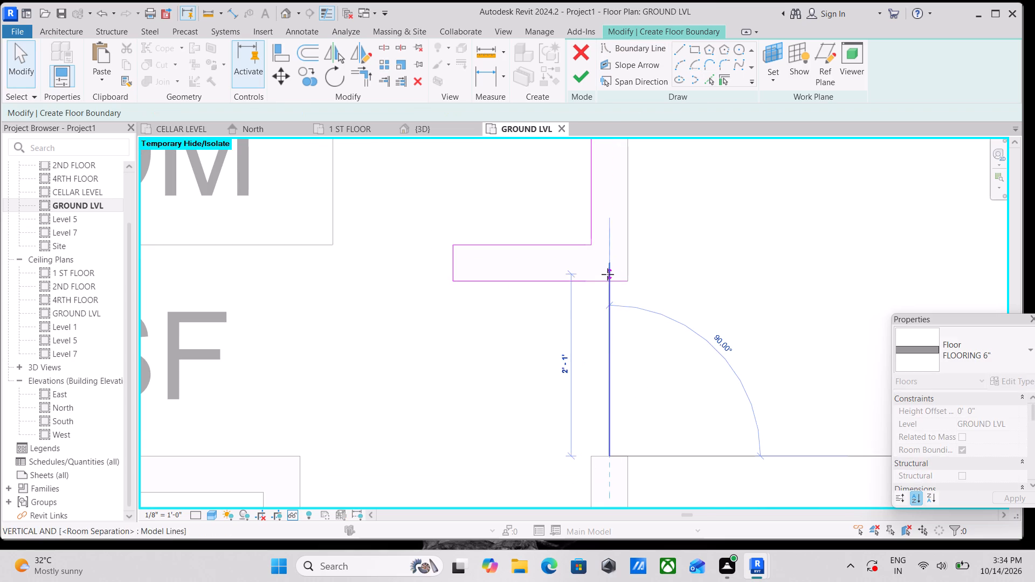
drag(608, 274, 608, 282)
key(Escape)
click(619, 282)
drag(623, 280, 613, 280)
Pick the inner wall face below the opening, the stepped kitchen-toilet wall faces and the kitchen's outer wall face as boundary lines.
scroll(613, 282, down, 2)
scroll(579, 329, down, 2)
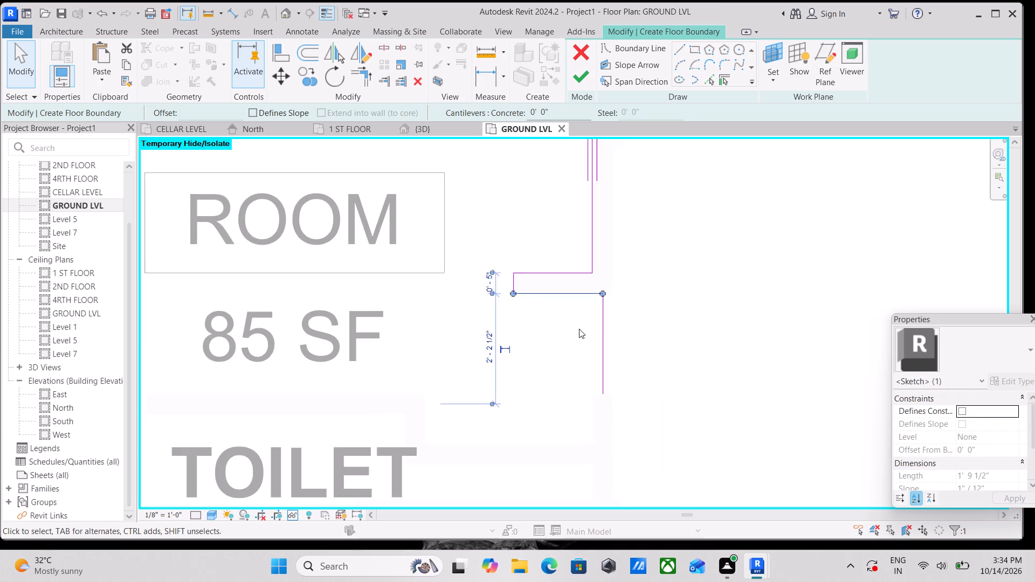
middle_drag(580, 328, 616, 306)
scroll(576, 325, down, 1)
middle_drag(576, 325, 593, 337)
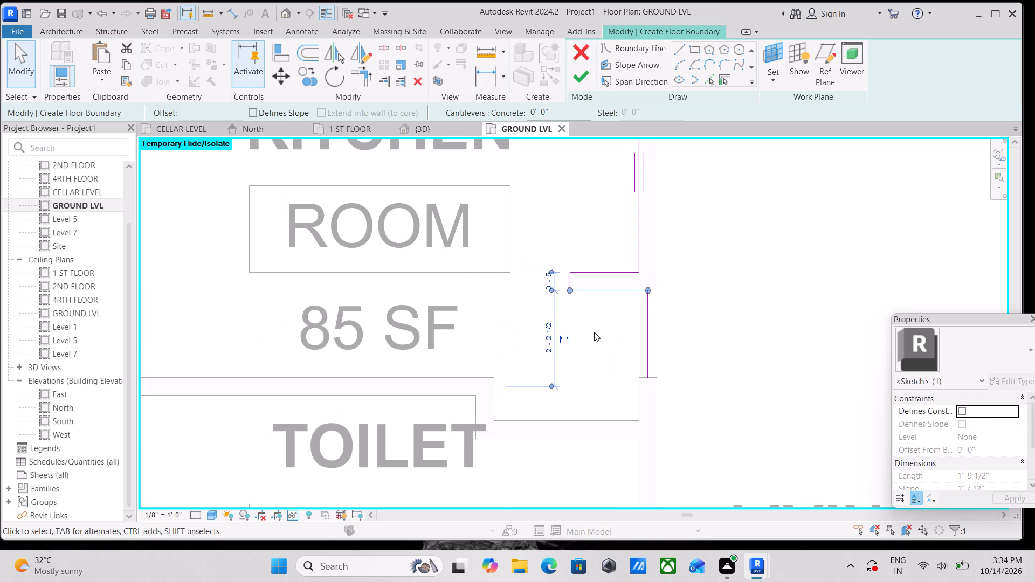
click(707, 81)
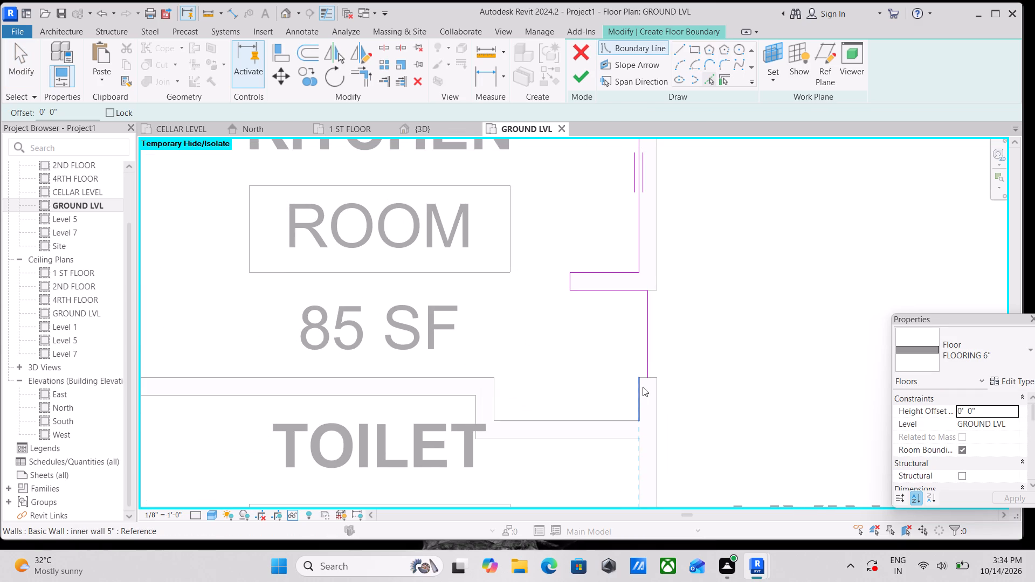
click(638, 390)
scroll(601, 414, down, 3)
middle_drag(602, 406, 620, 255)
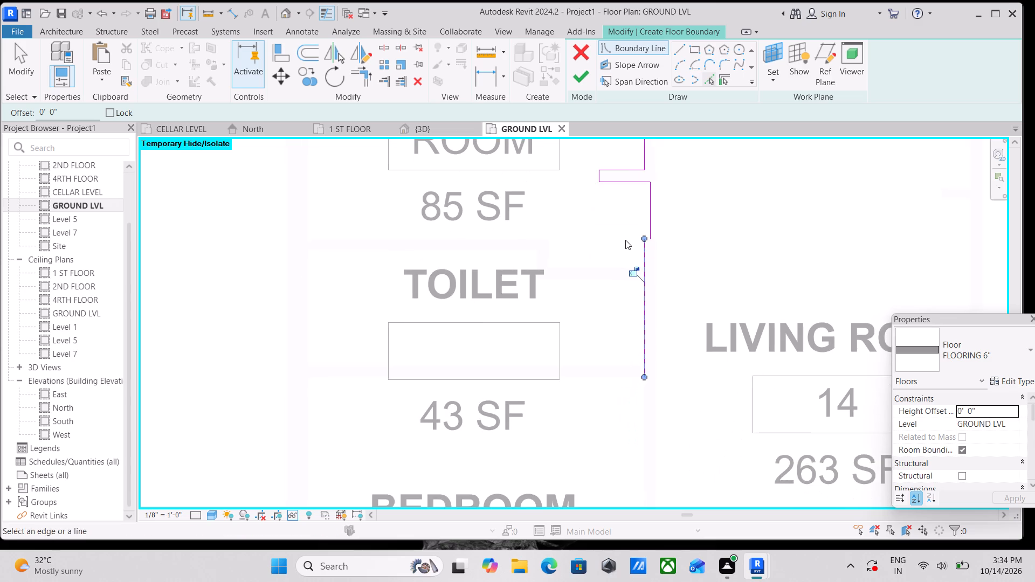
scroll(623, 282, down, 1)
scroll(588, 262, up, 2)
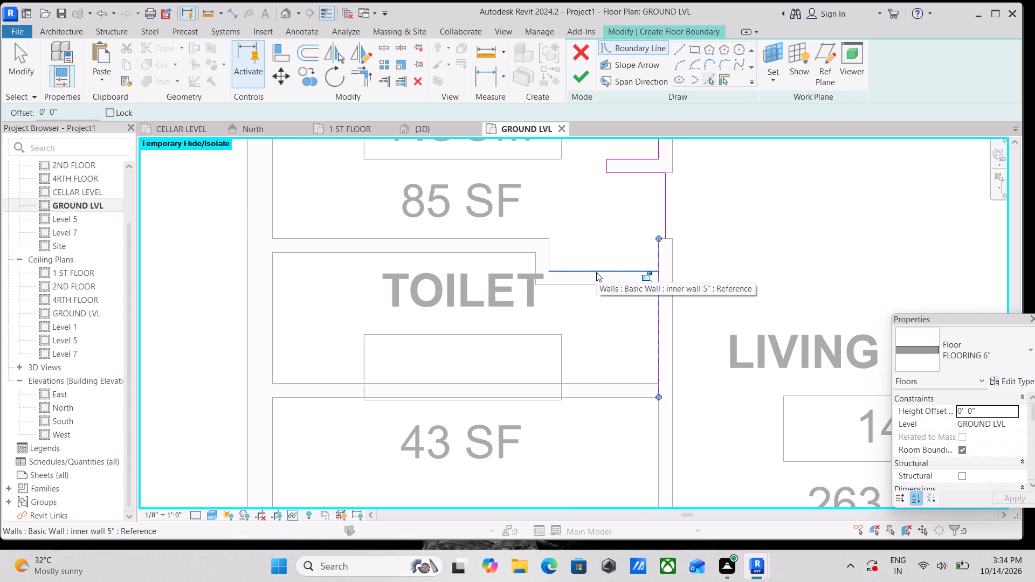
click(596, 272)
click(551, 255)
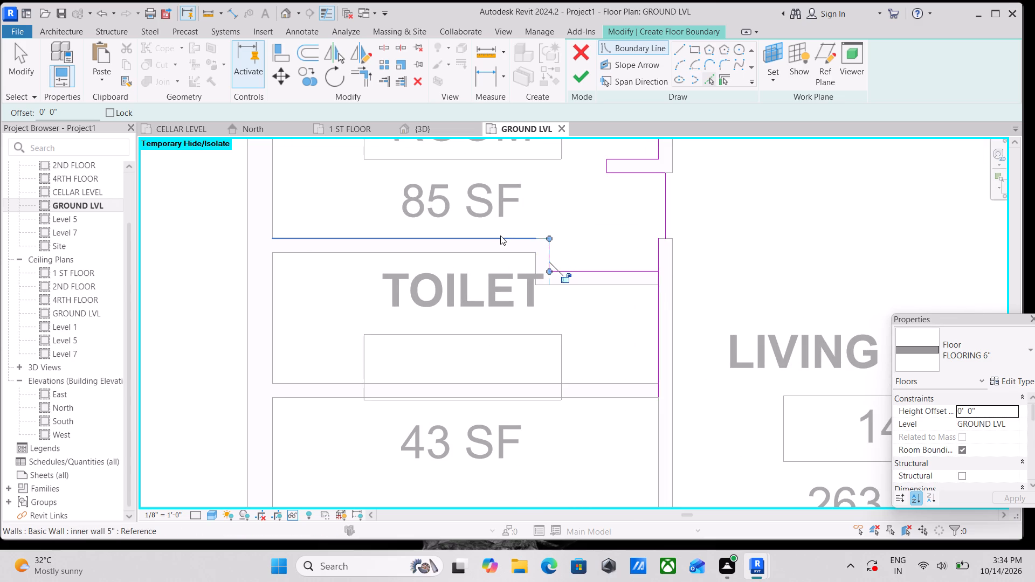
click(500, 235)
middle_drag(457, 227, 539, 375)
scroll(445, 317, down, 1)
middle_drag(445, 317, 447, 337)
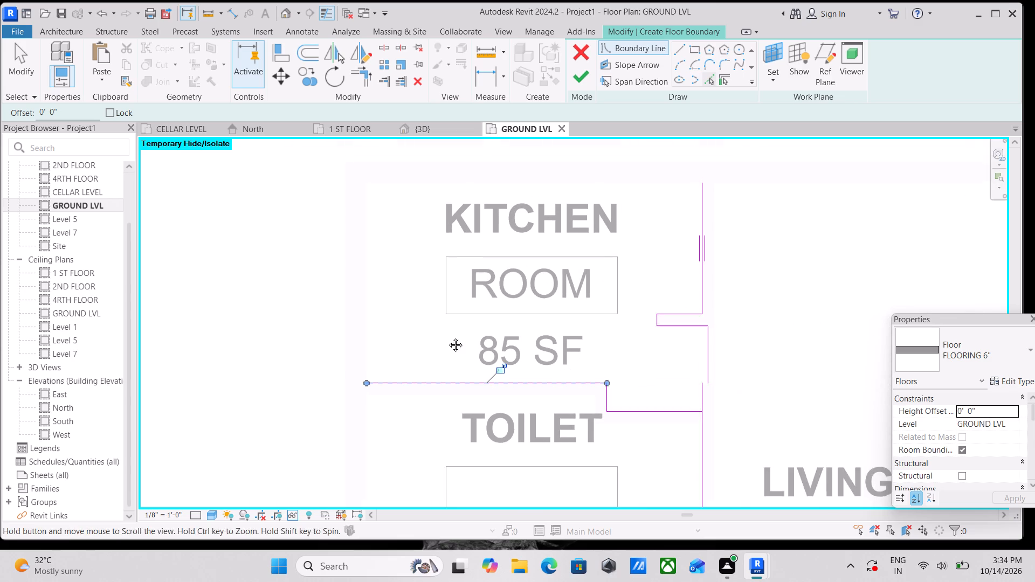
middle_drag(447, 337, 450, 352)
scroll(413, 314, down, 2)
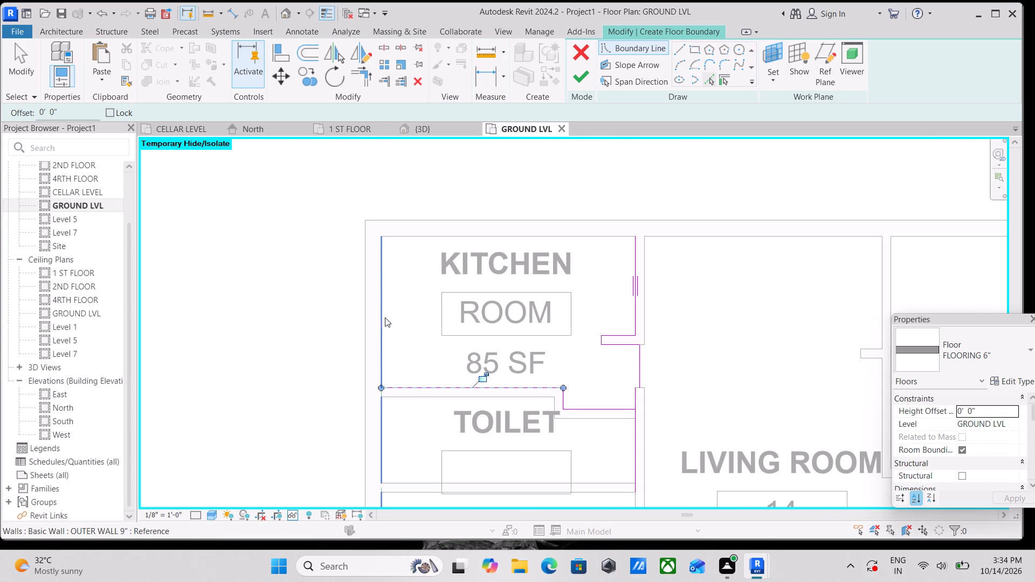
click(383, 317)
Trim the outer wall's boundary line back to the kitchen-toilet wall line, keeping the portion along the kitchen.
scroll(407, 320, down, 1)
middle_drag(407, 320, 418, 269)
scroll(403, 330, up, 7)
scroll(473, 295, down, 3)
middle_drag(479, 259, 451, 327)
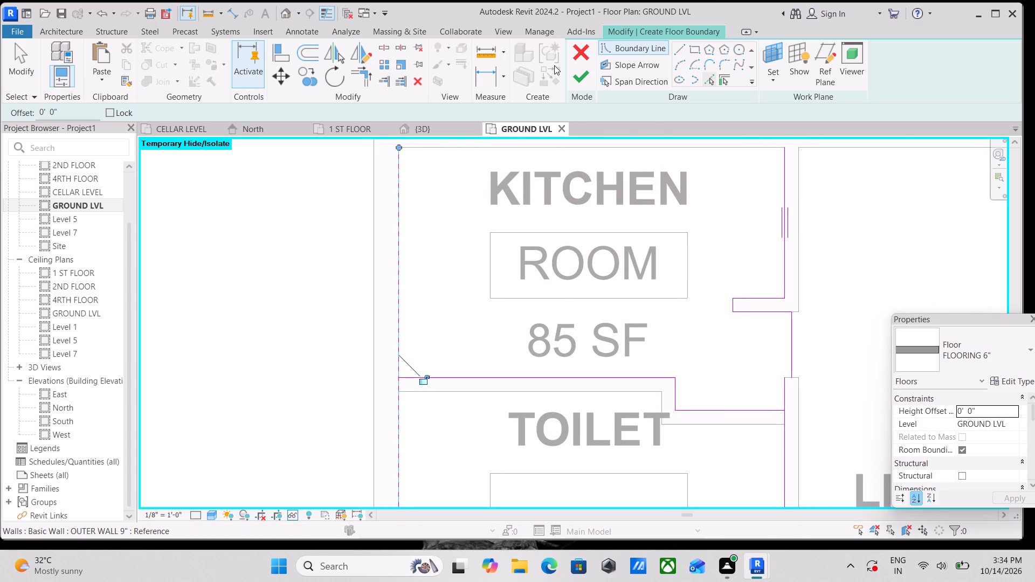
click(385, 83)
click(403, 332)
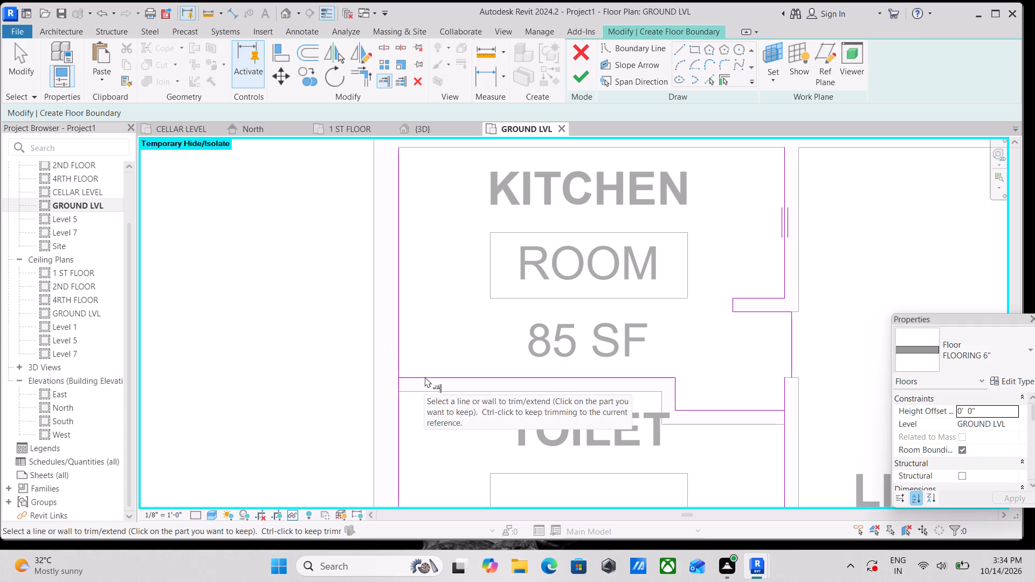
click(425, 377)
click(424, 377)
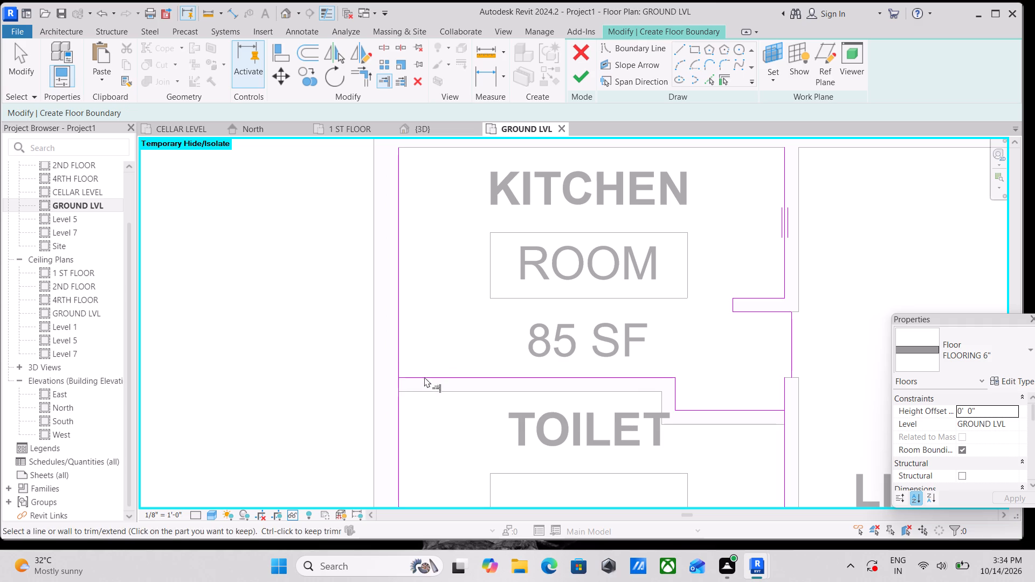
click(401, 335)
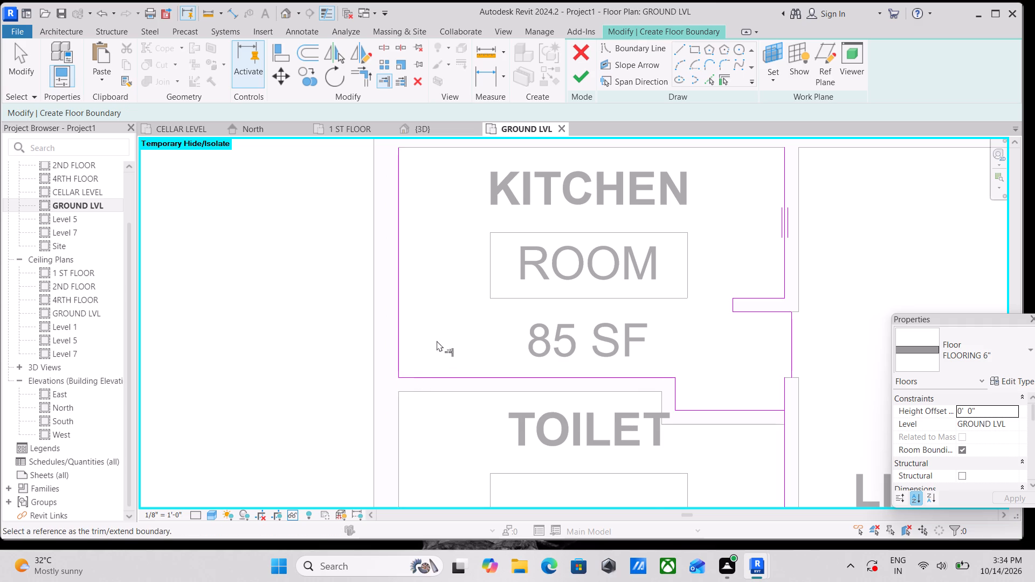
scroll(437, 341, down, 4)
middle_drag(474, 330, 460, 376)
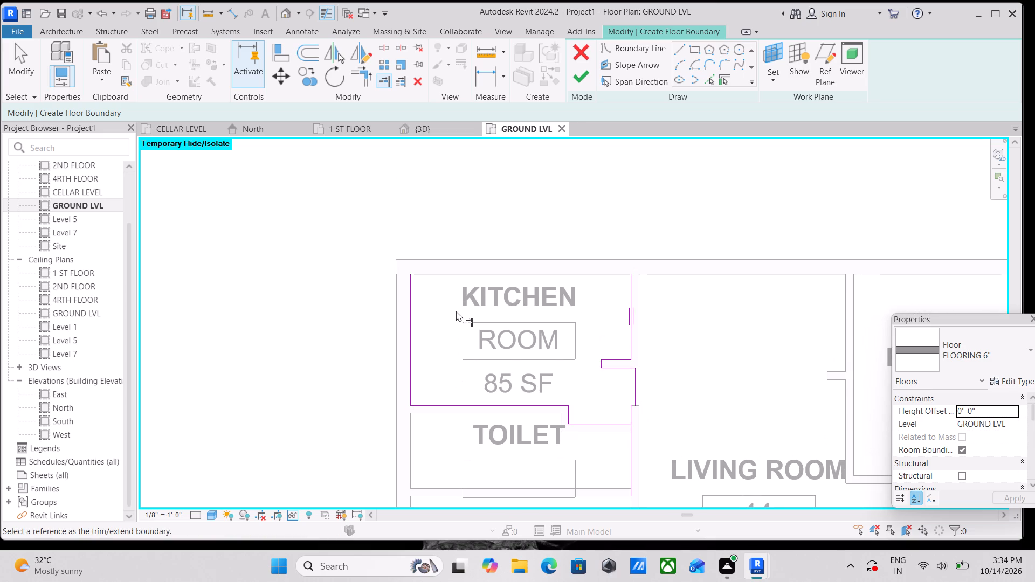
Pick the kitchen's upper outer wall face as a boundary line and trim both ends to the kitchen's side boundary lines.
scroll(456, 311, up, 3)
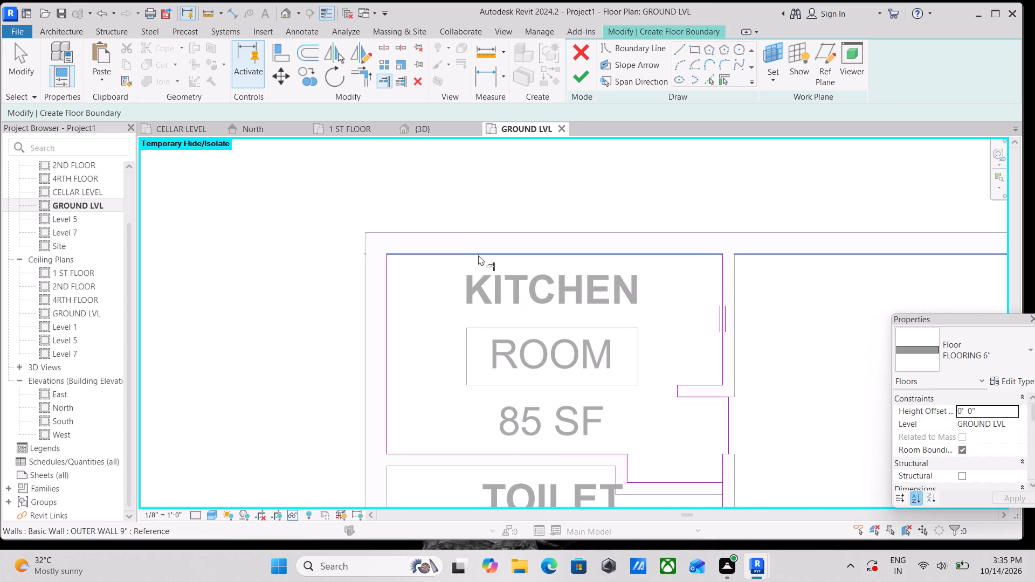
key(Escape)
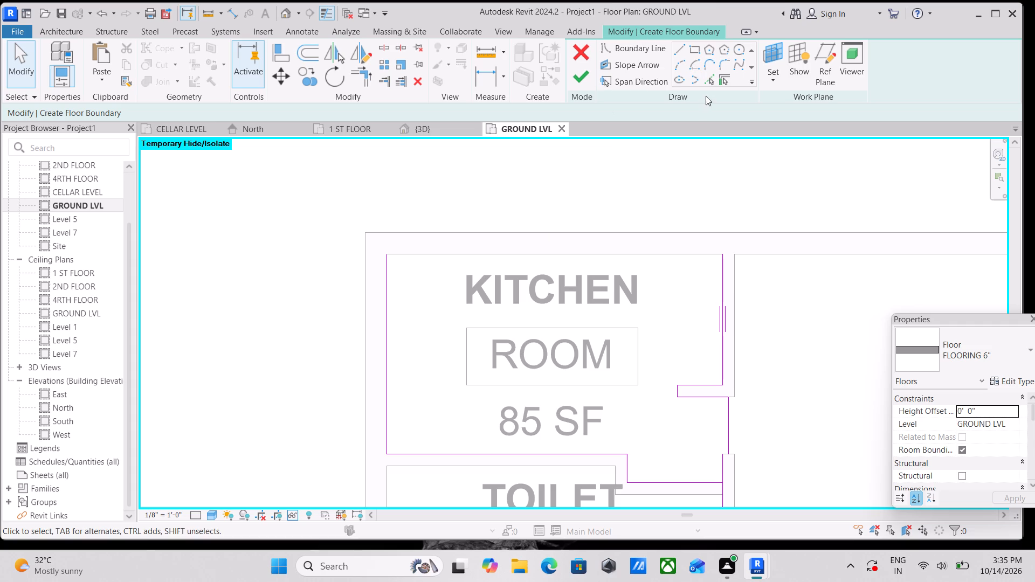
click(708, 78)
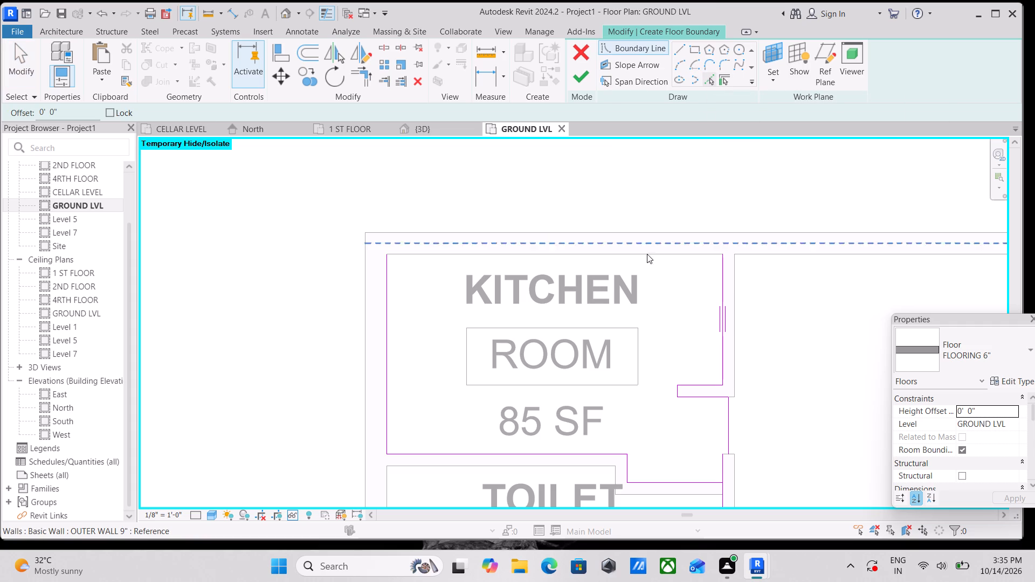
click(604, 253)
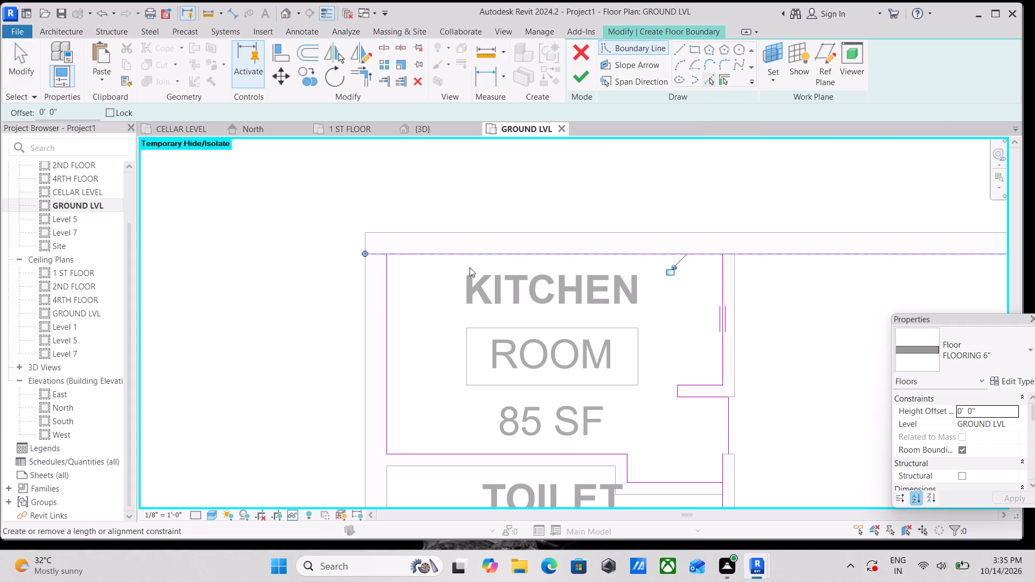
click(385, 75)
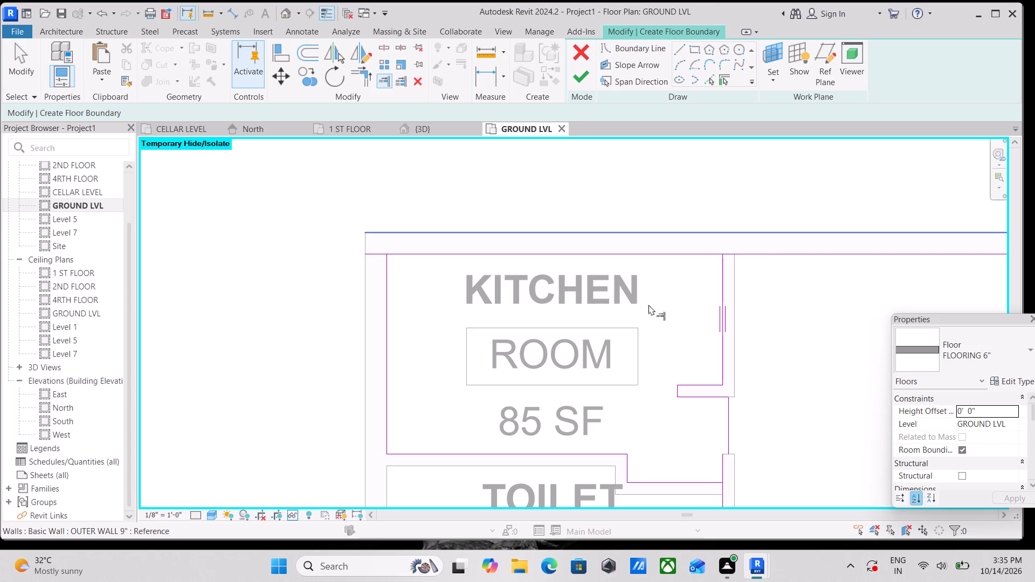
click(721, 282)
click(691, 252)
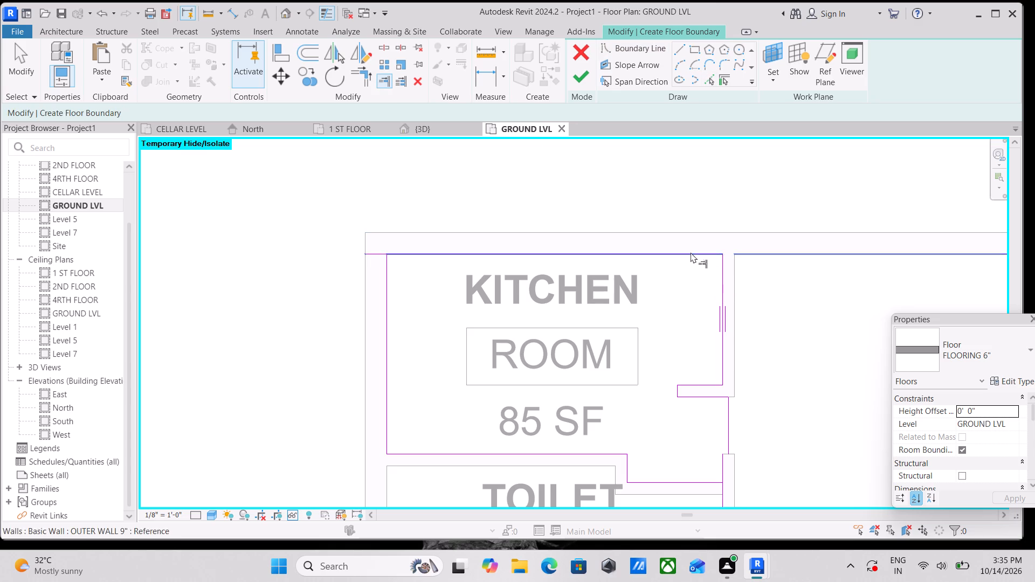
click(385, 291)
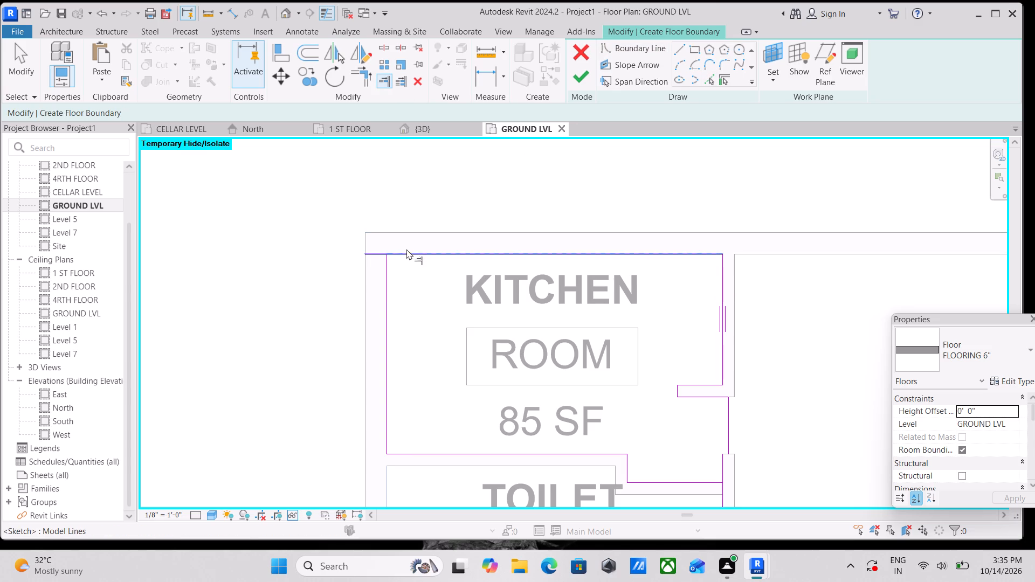
click(411, 255)
Trim the wall boundary line below the kitchen opening to a corner with the stepped kitchen-toilet wall line.
scroll(424, 271, down, 3)
scroll(550, 307, down, 1)
middle_drag(550, 307, 534, 236)
scroll(578, 330, up, 3)
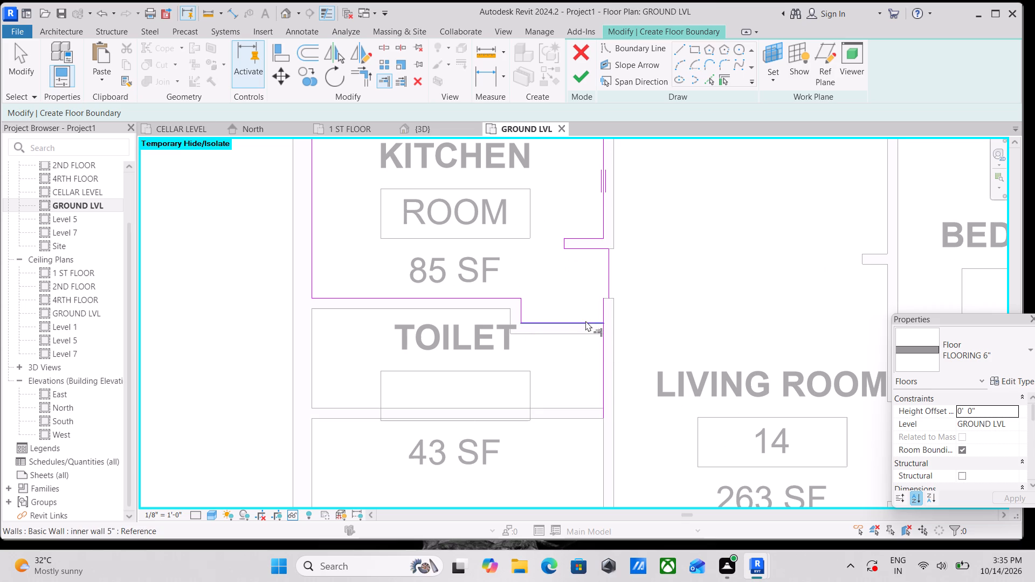
click(585, 321)
click(603, 307)
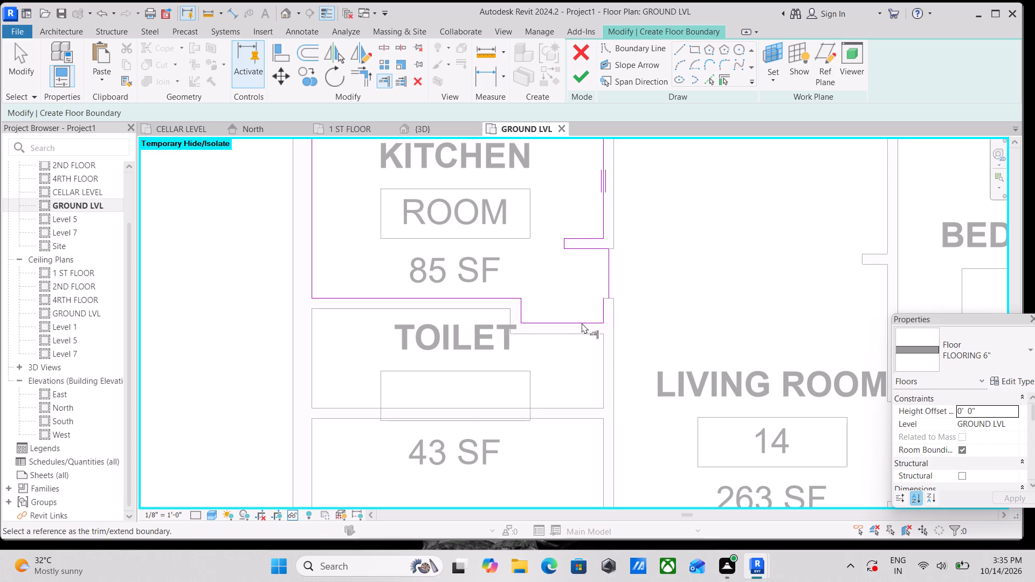
Examine the kitchen's boundary corners around the opening to the living room for gaps or overlaps.
scroll(575, 288, down, 1)
middle_drag(574, 289, 532, 342)
scroll(554, 346, up, 8)
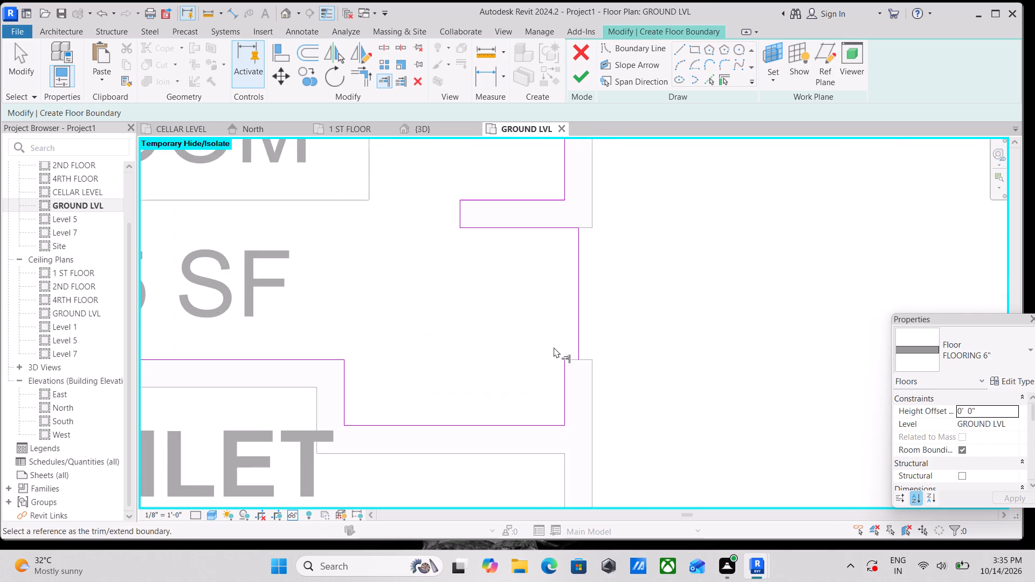
scroll(554, 347, up, 1)
scroll(554, 347, down, 3)
middle_drag(554, 347, 535, 386)
scroll(533, 371, down, 2)
middle_drag(533, 371, 523, 385)
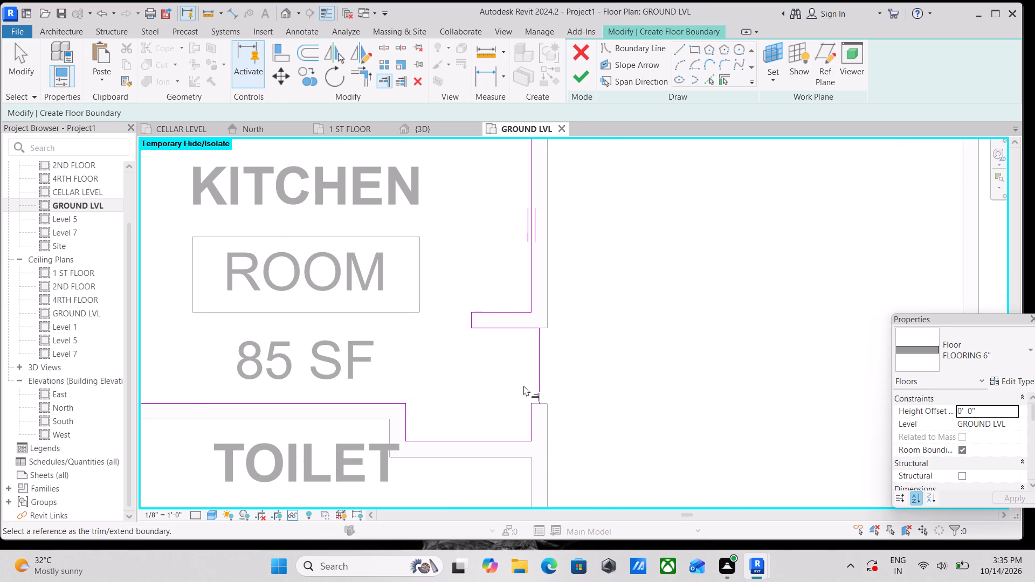
key(Escape)
scroll(523, 385, down, 1)
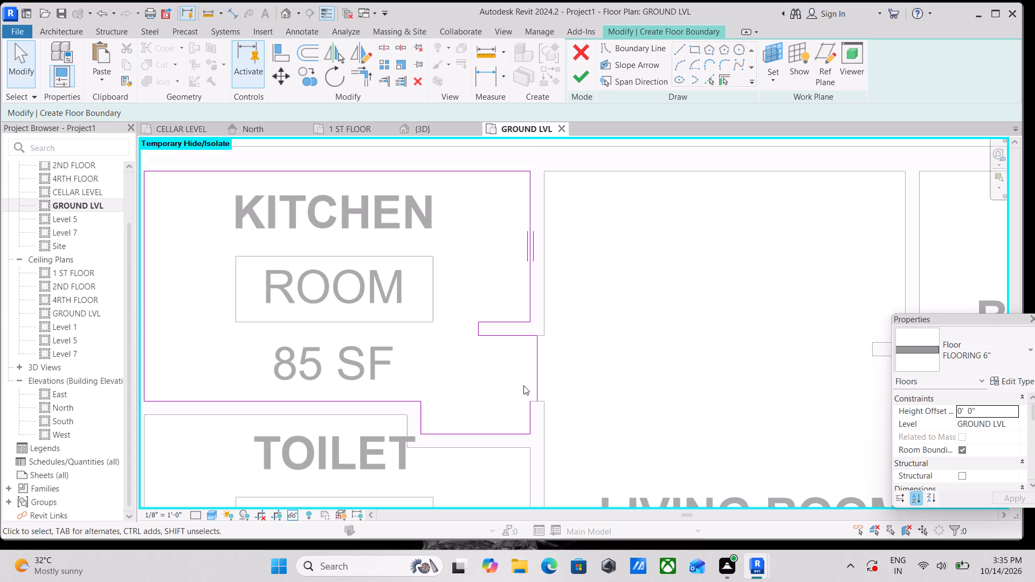
key(Escape)
scroll(525, 385, down, 2)
middle_drag(525, 385, 523, 319)
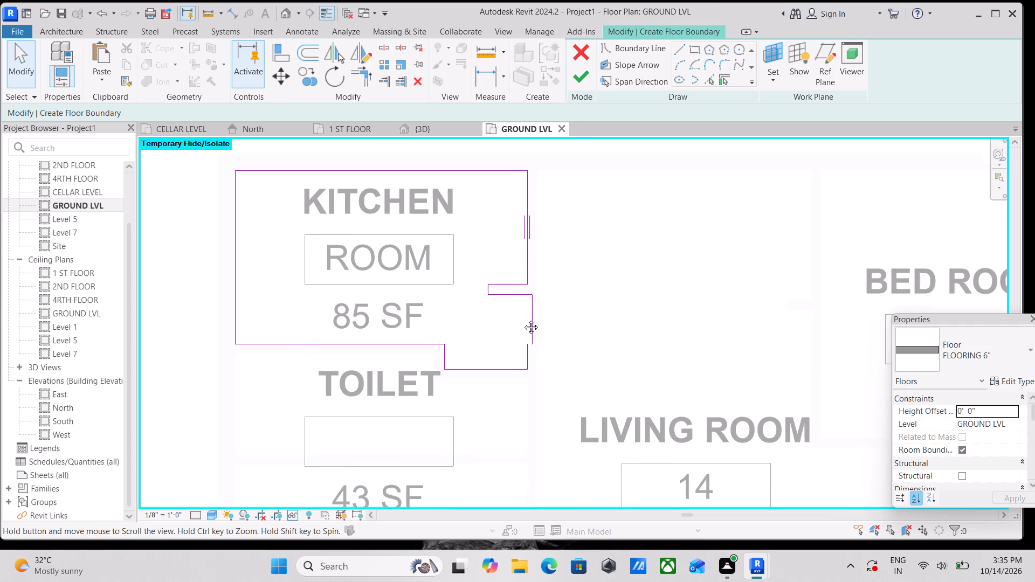
middle_drag(523, 319, 523, 316)
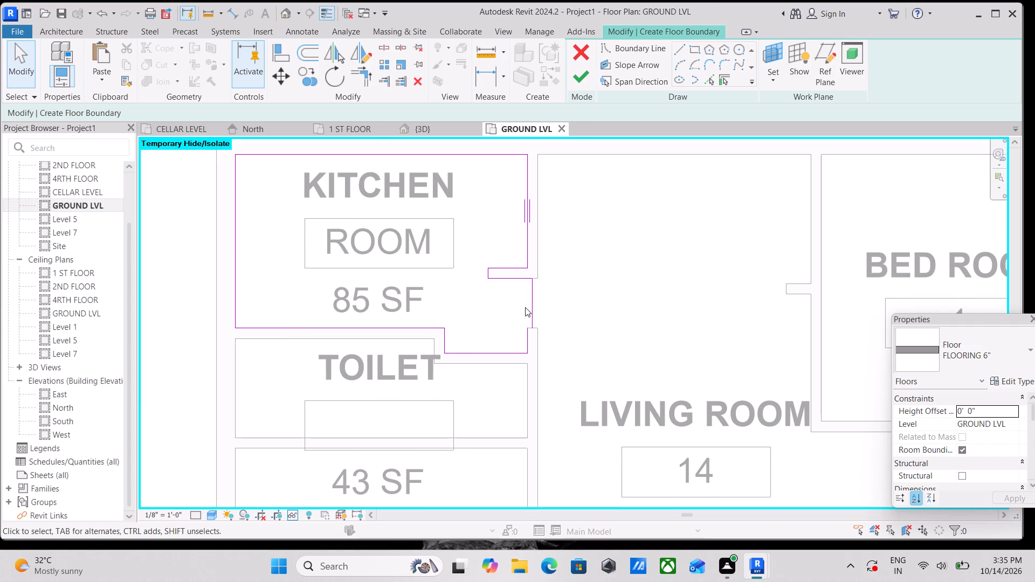
Delete the floor boundary line across the opening between the kitchen and the living room.
scroll(535, 310, up, 2)
key(Escape)
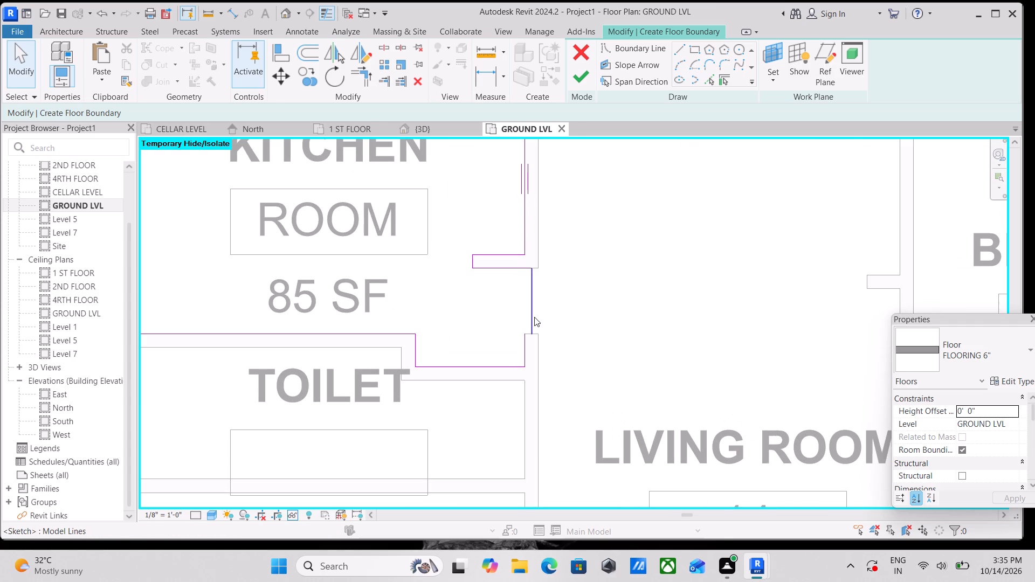
right_click(534, 317)
click(584, 369)
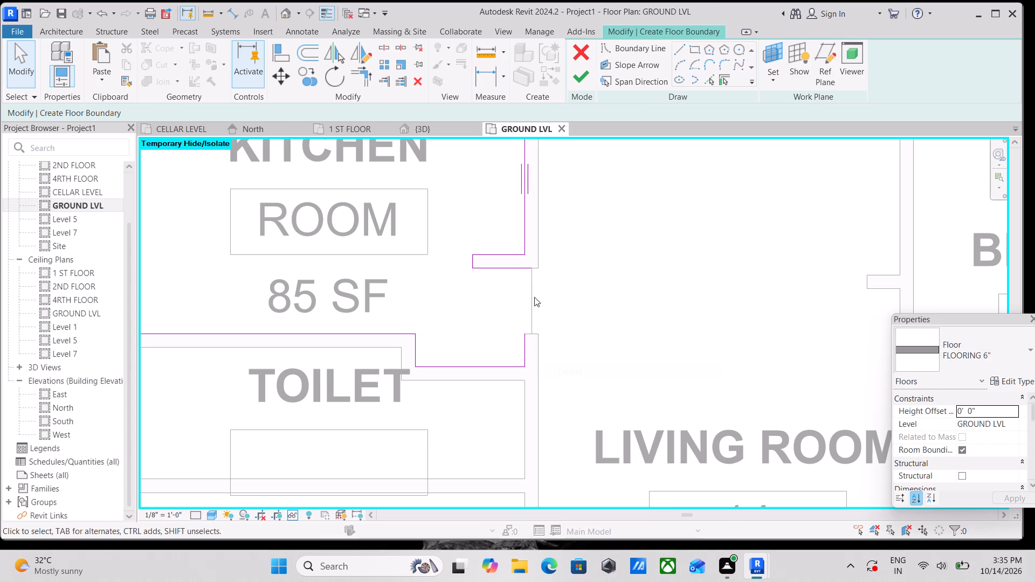
Pick the wall end below the kitchen opening and the toilet wall's living-room face as floor boundary lines.
scroll(550, 311, down, 2)
scroll(536, 332, up, 5)
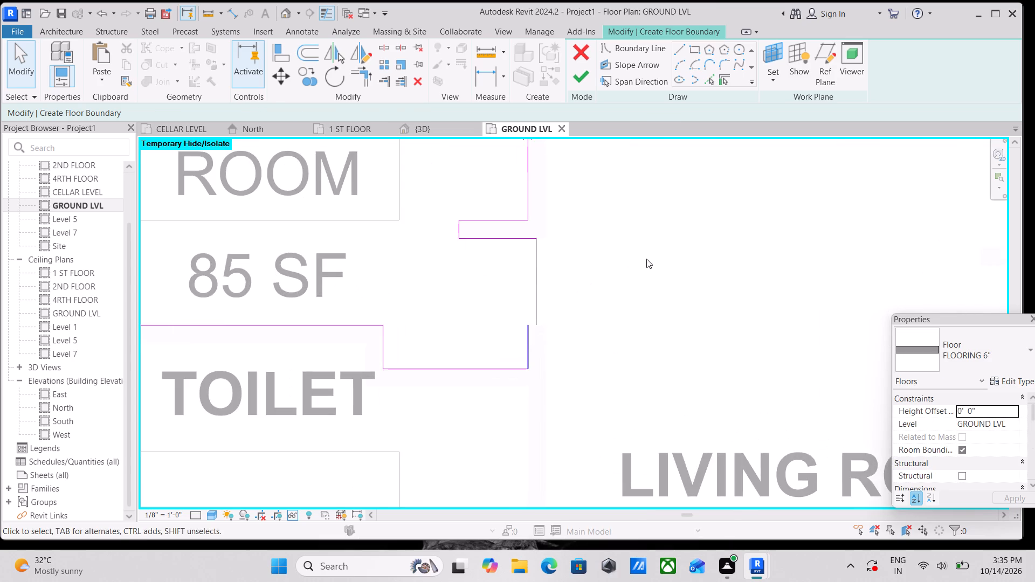
scroll(670, 258, down, 7)
middle_drag(688, 286, 526, 252)
scroll(545, 281, down, 2)
middle_drag(545, 281, 550, 205)
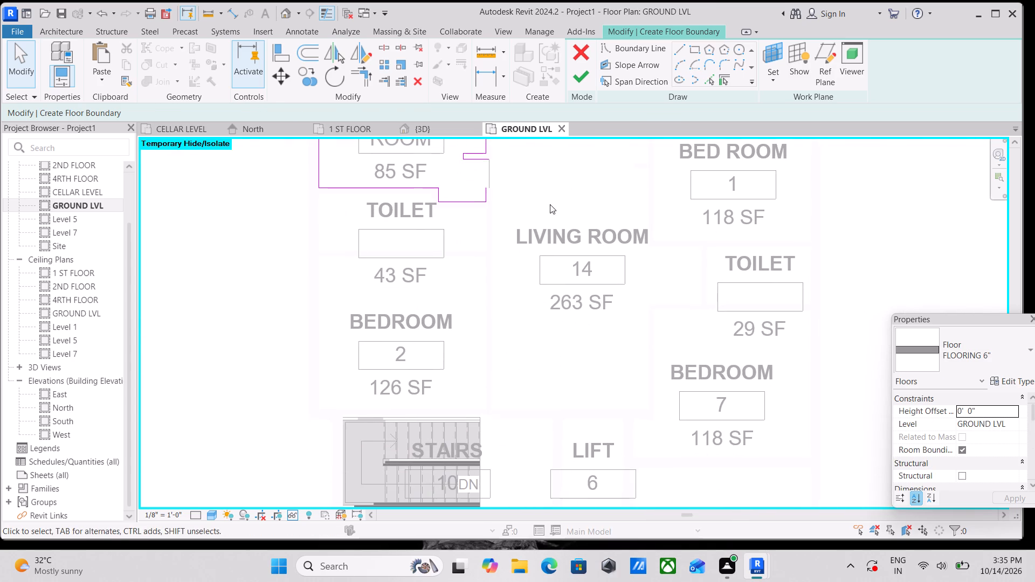
middle_drag(635, 287, 613, 426)
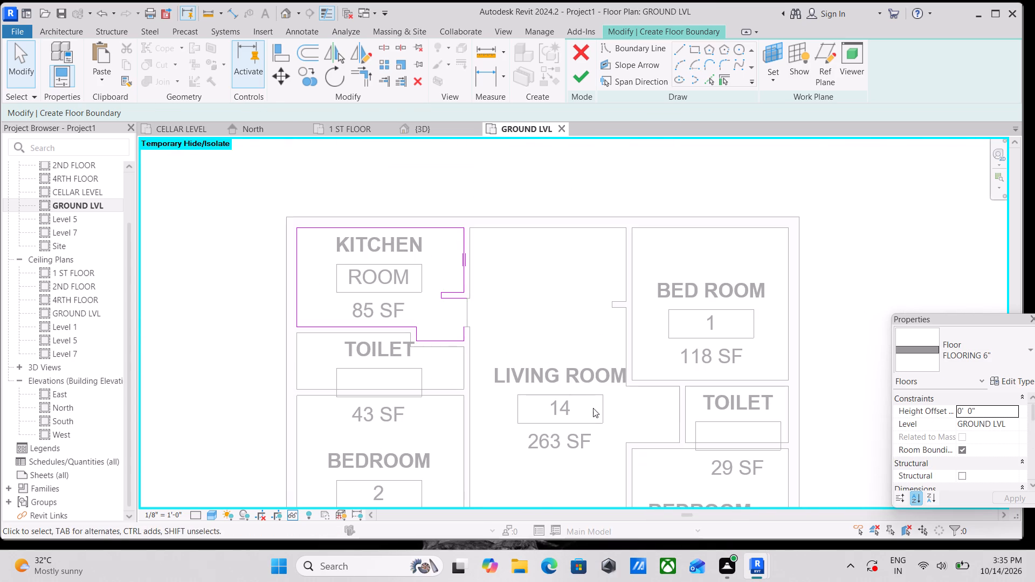
middle_drag(502, 394, 507, 345)
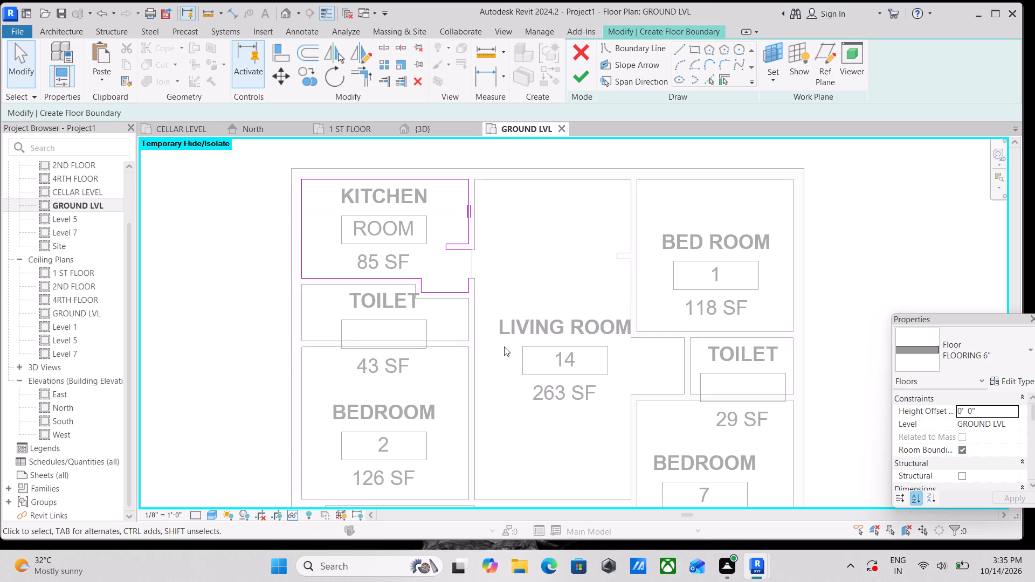
scroll(506, 231, up, 2)
scroll(486, 334, up, 2)
middle_drag(477, 307, 490, 392)
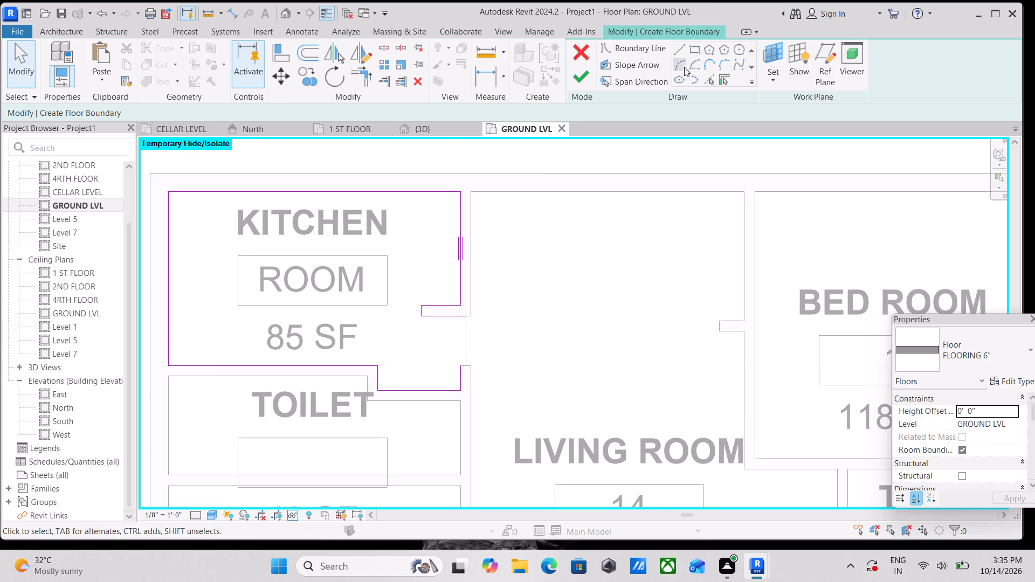
click(711, 78)
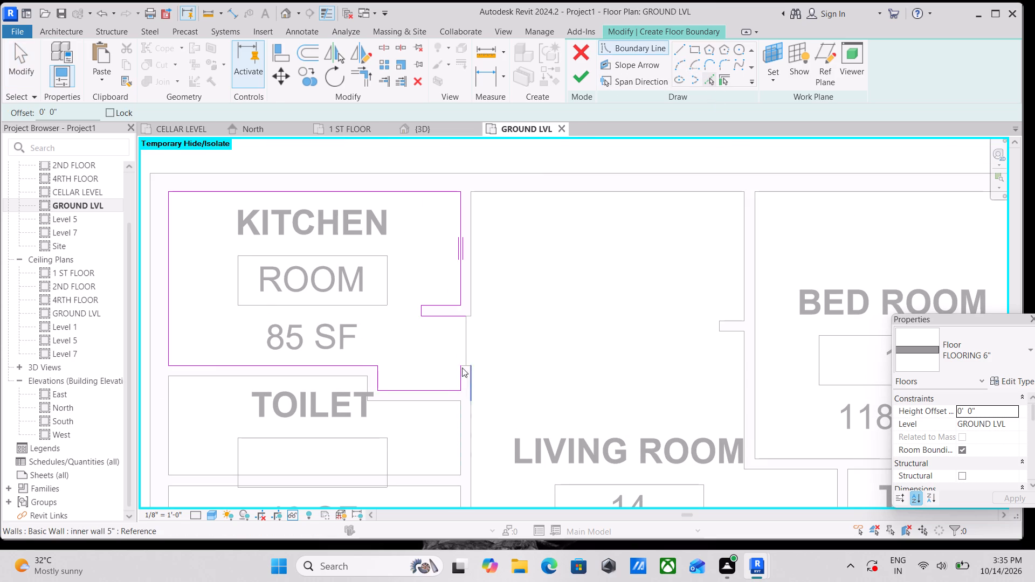
scroll(457, 370, up, 6)
click(471, 359)
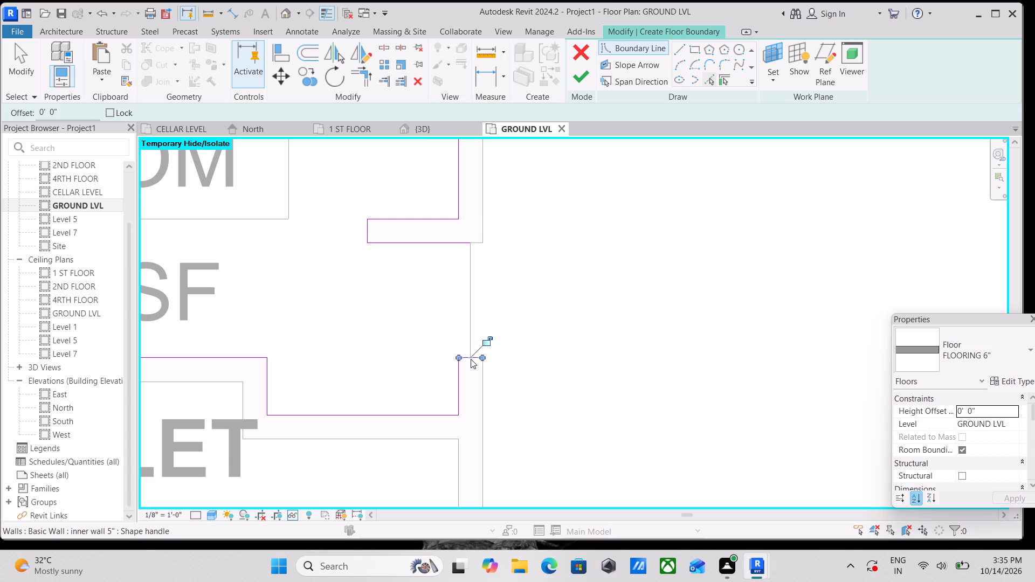
click(484, 377)
Pick the living-room face of the bedroom 2 wall and the living room's lower outer wall face as boundary lines.
scroll(493, 377, down, 2)
middle_drag(493, 377, 544, 228)
scroll(557, 370, down, 2)
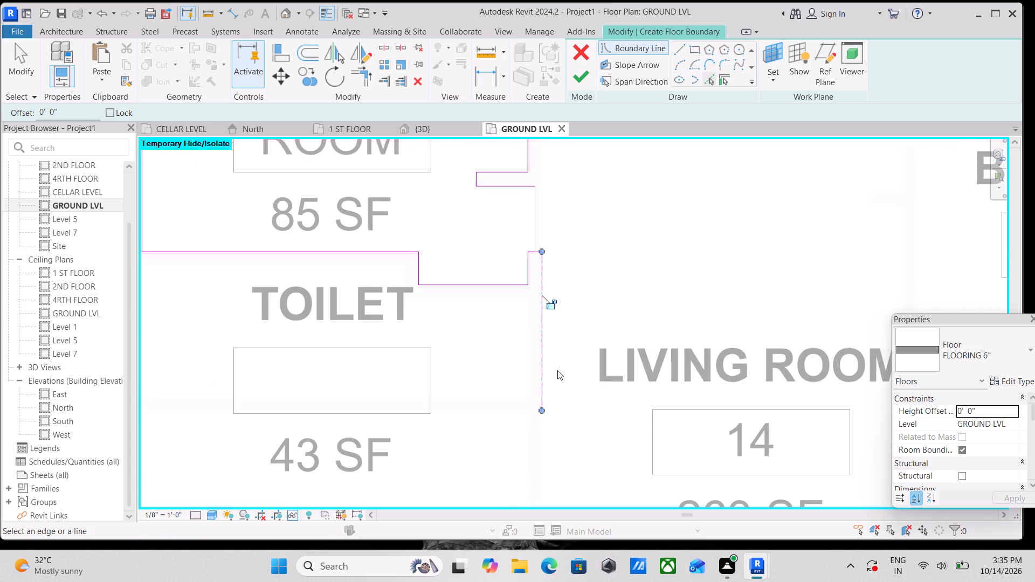
middle_drag(557, 370, 500, 258)
scroll(509, 360, down, 5)
middle_drag(515, 361, 540, 247)
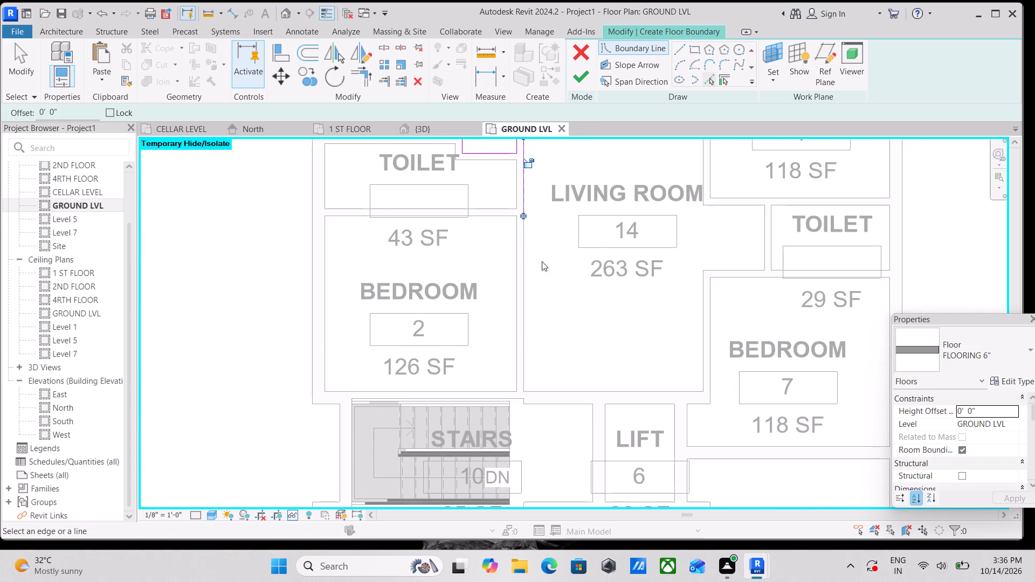
click(528, 284)
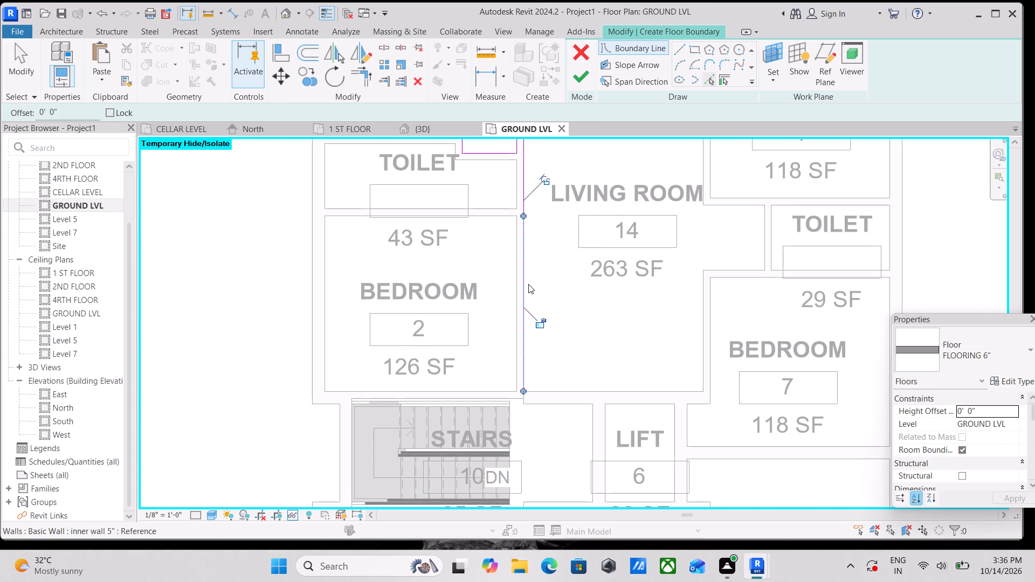
scroll(526, 235, up, 3)
scroll(555, 350, down, 2)
middle_drag(556, 355, 499, 308)
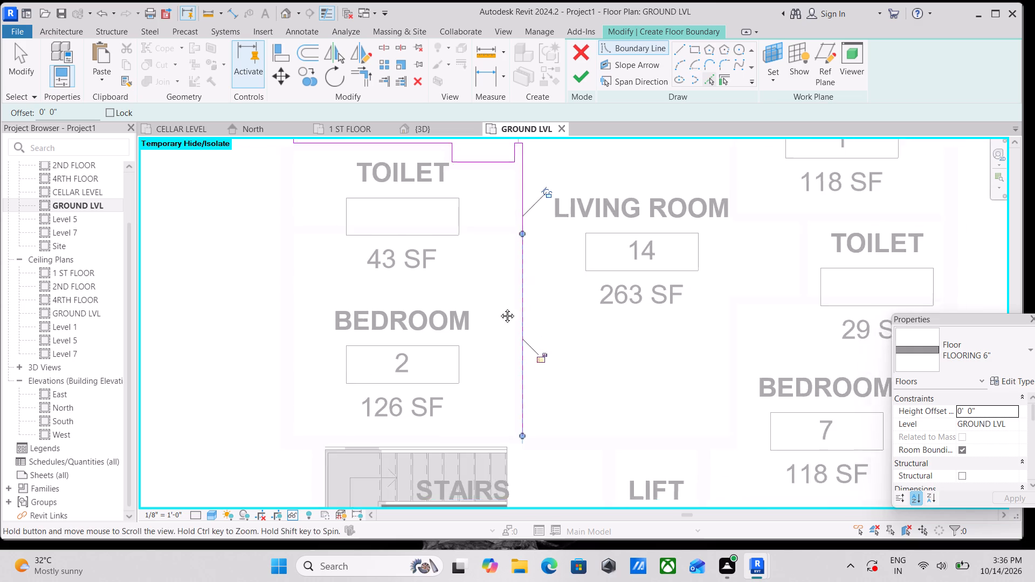
middle_drag(499, 308, 456, 275)
click(514, 363)
Pick the bedroom 7 wall's living-room face and the three wall faces of the recess beside the 29 SF toilet as boundary lines.
scroll(463, 363, up, 2)
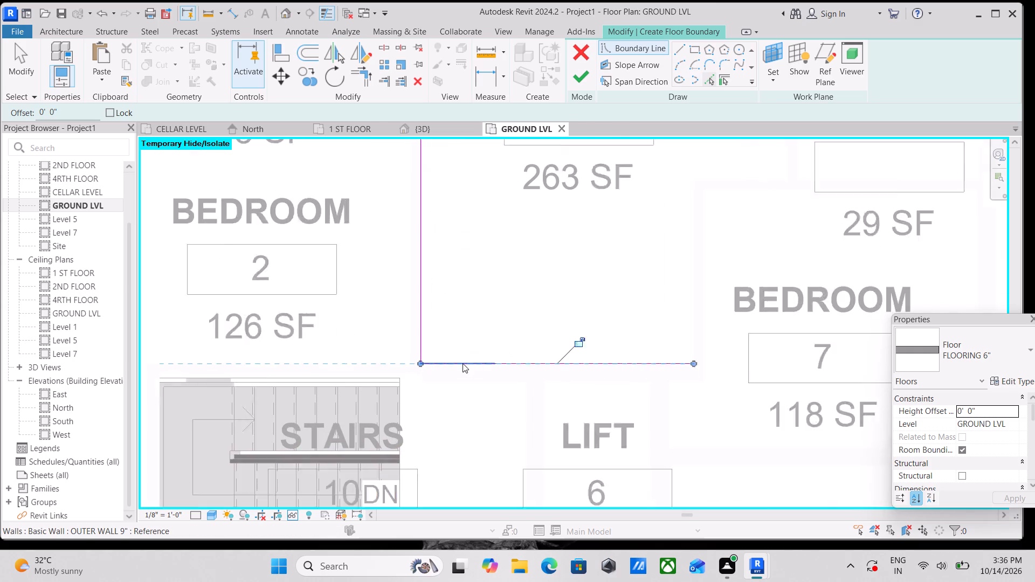
scroll(463, 363, up, 1)
middle_drag(602, 296, 413, 377)
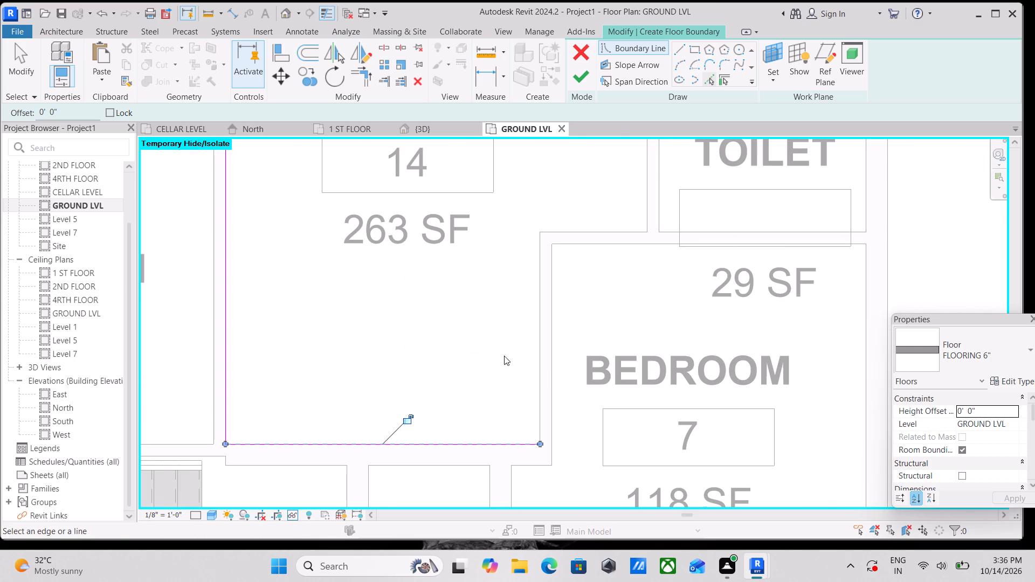
click(536, 356)
middle_drag(527, 276, 399, 368)
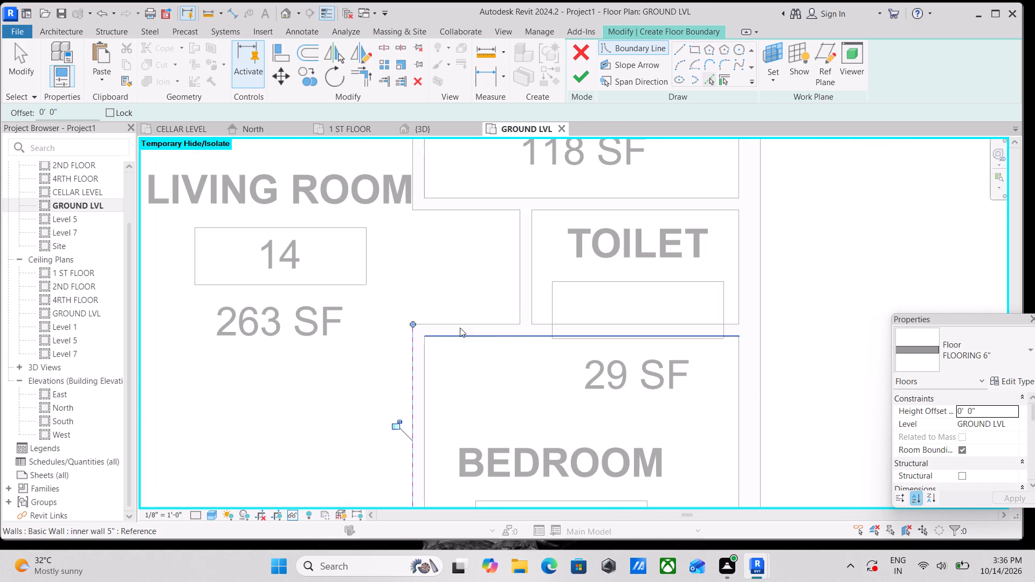
click(445, 323)
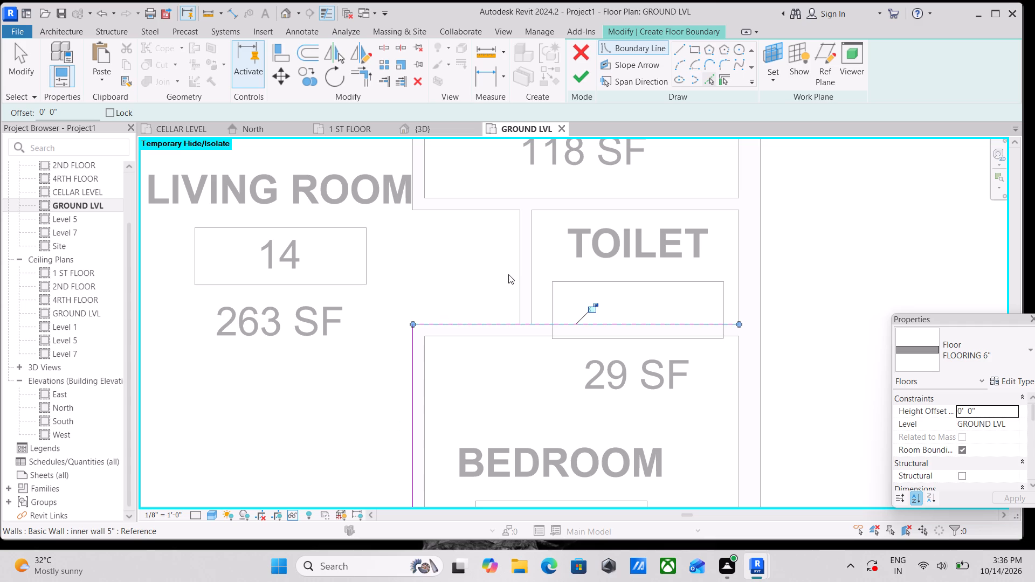
click(520, 276)
middle_drag(481, 266, 481, 356)
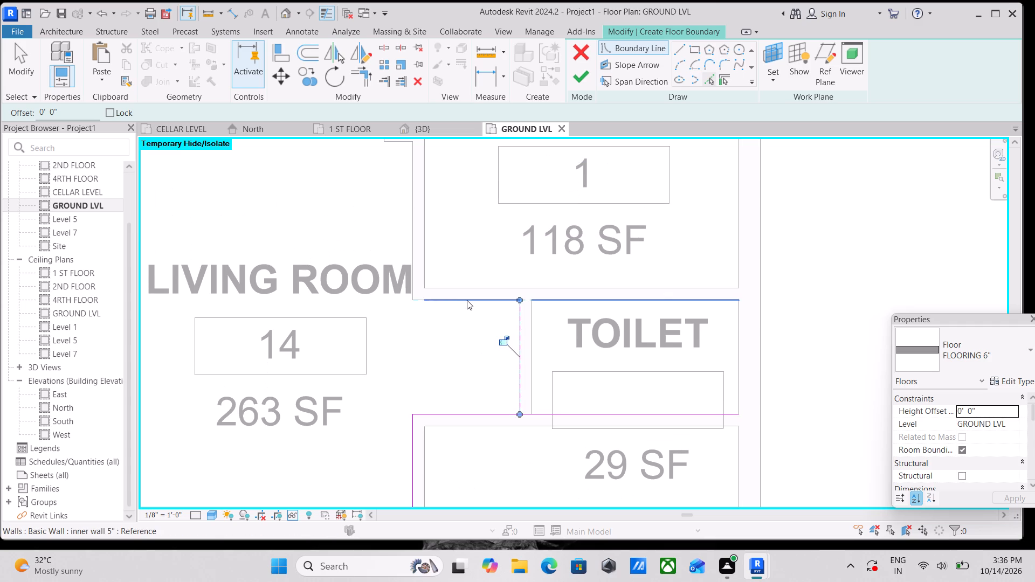
click(467, 300)
Pick the living-room face of the bedroom 1 wall and the living room's upper outer wall face as boundary lines.
middle_drag(390, 325, 463, 405)
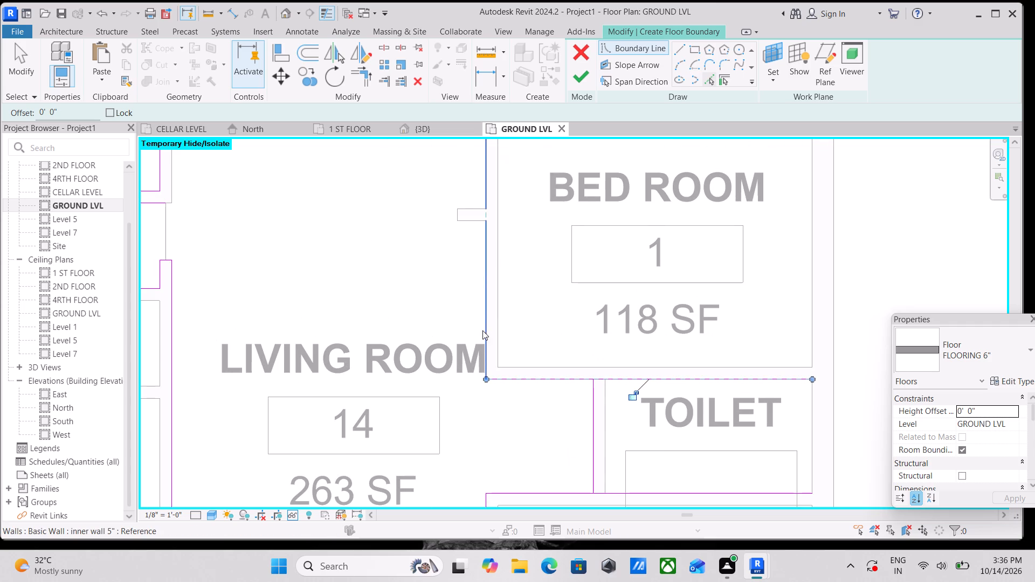
click(482, 330)
middle_drag(458, 254, 479, 436)
middle_drag(481, 296, 515, 392)
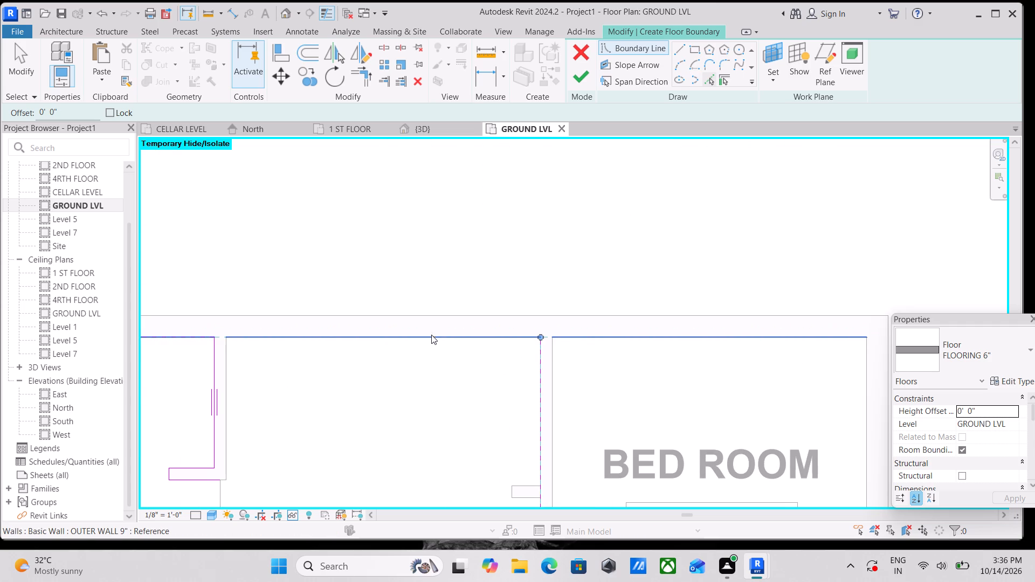
click(506, 335)
middle_drag(394, 378, 448, 336)
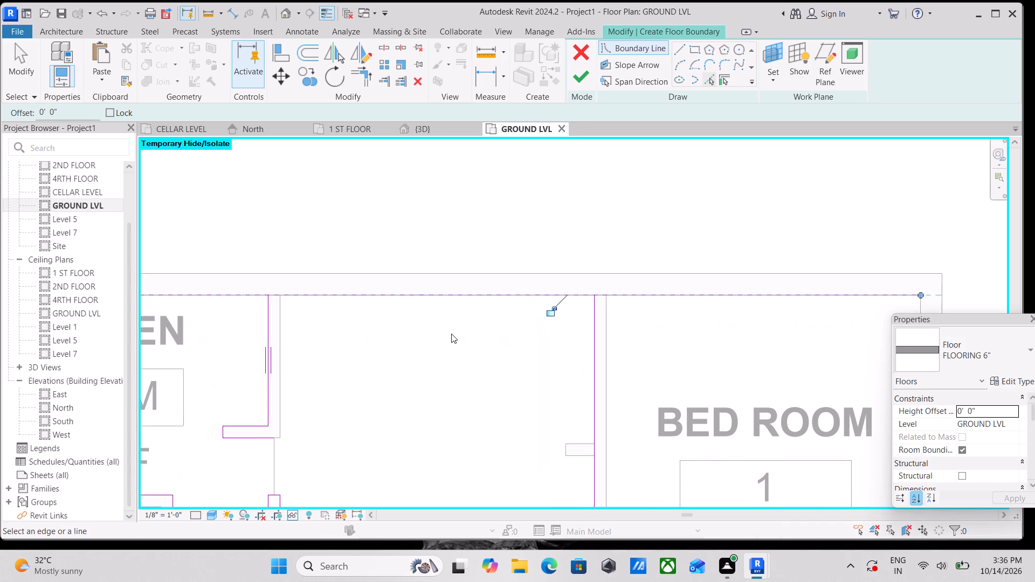
Undo the last boundary line picked along the upper outer wall face.
key(ctrl+z)
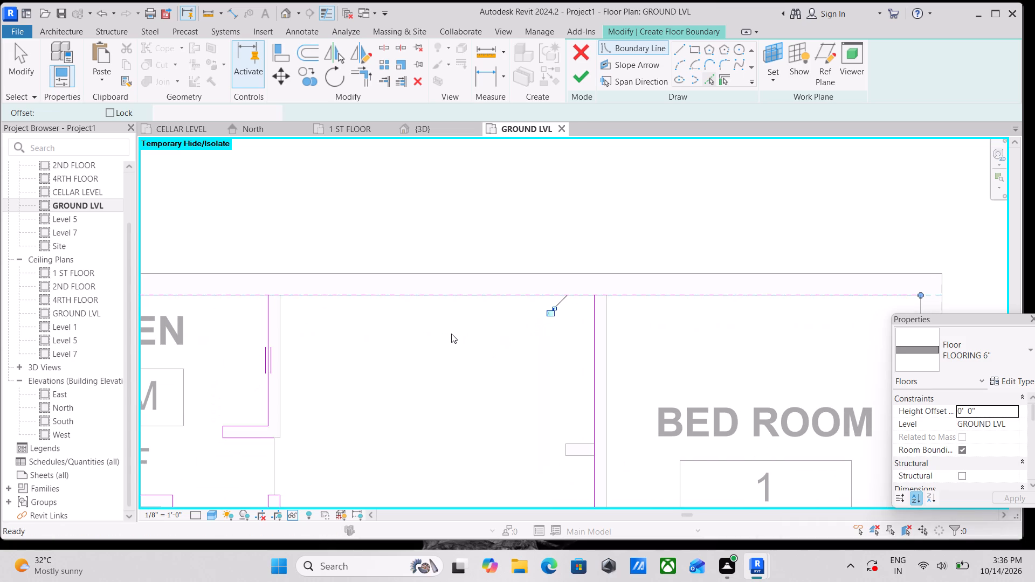
Pick the lower, end and upper faces of the short wall stub projecting from the bedroom 1 wall as boundary lines.
scroll(500, 363, down, 3)
middle_drag(495, 366, 508, 258)
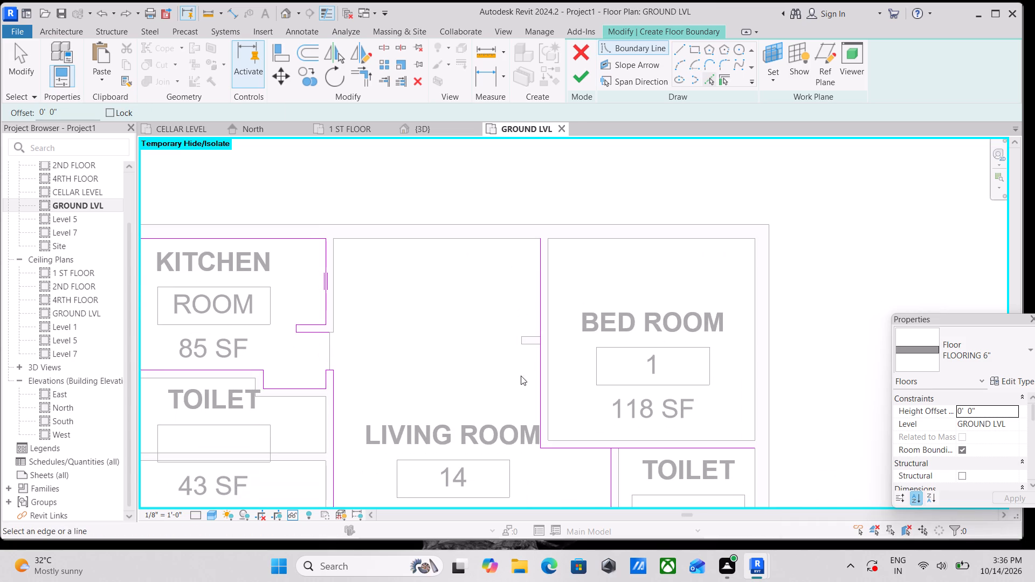
middle_drag(533, 362, 534, 354)
click(532, 336)
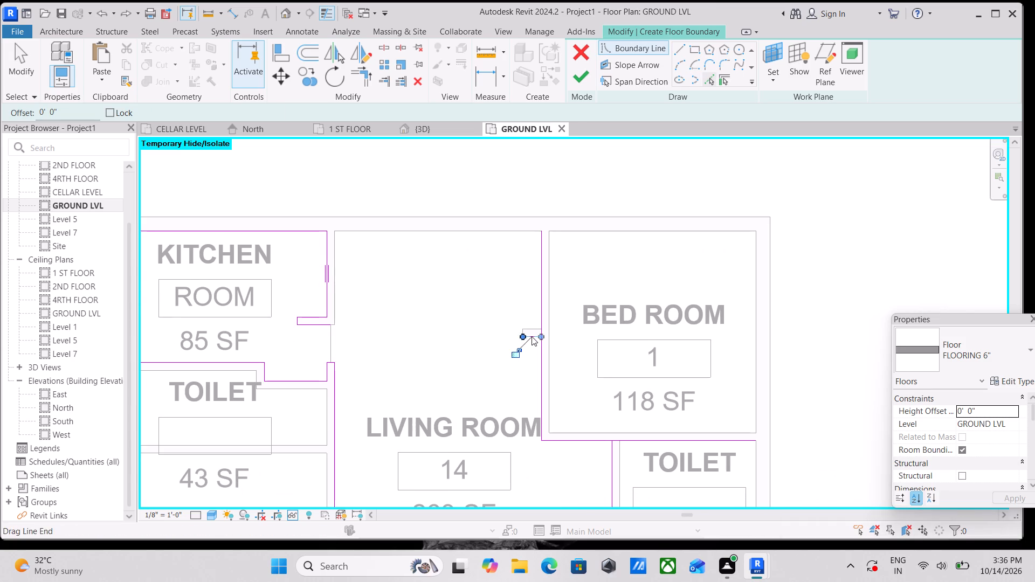
scroll(531, 336, up, 6)
click(519, 329)
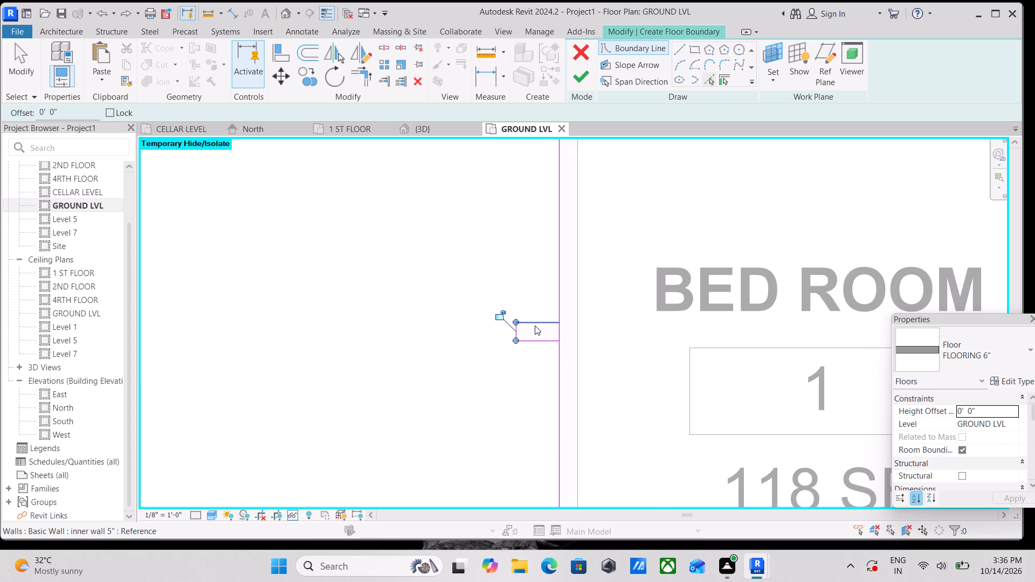
click(536, 322)
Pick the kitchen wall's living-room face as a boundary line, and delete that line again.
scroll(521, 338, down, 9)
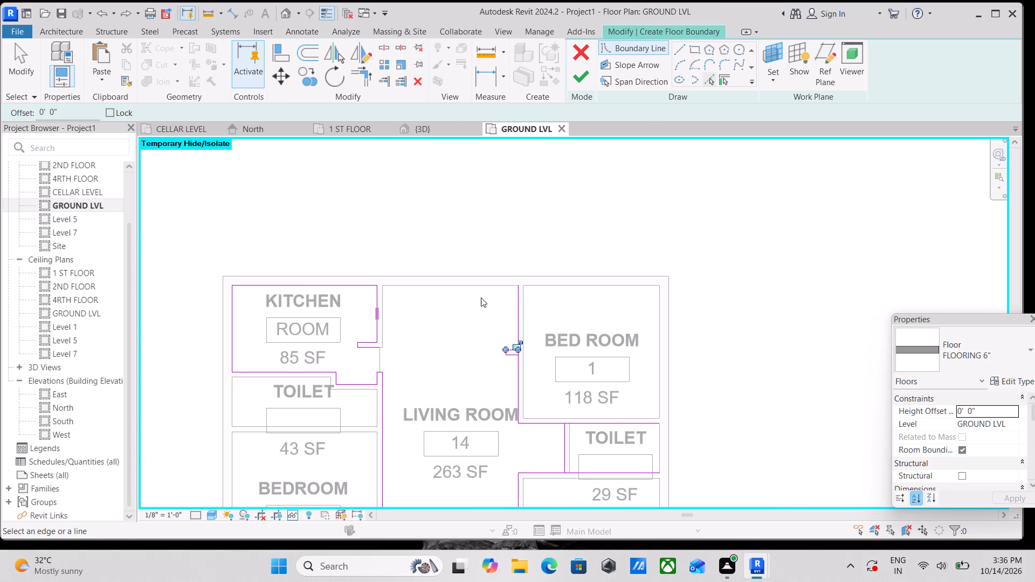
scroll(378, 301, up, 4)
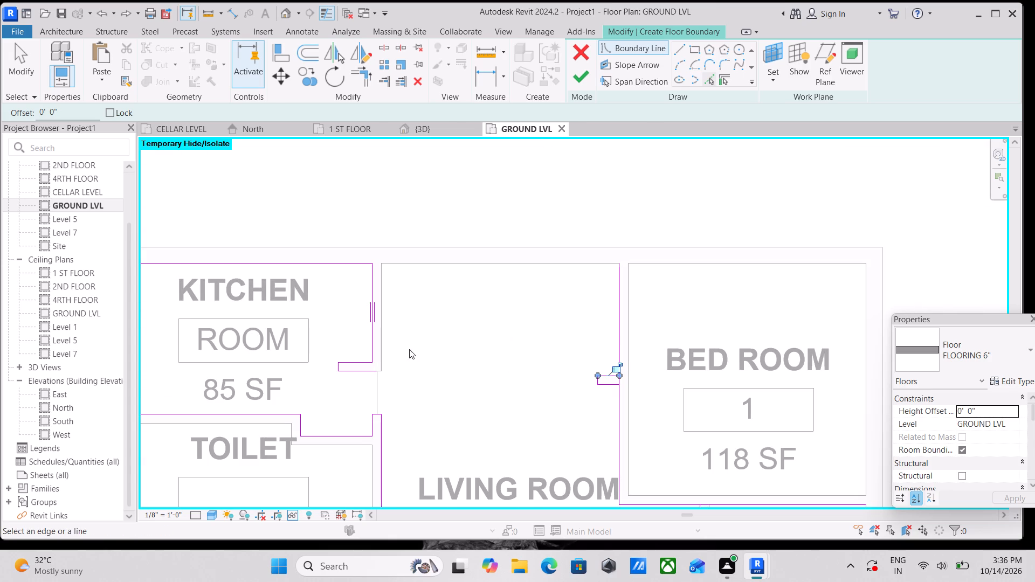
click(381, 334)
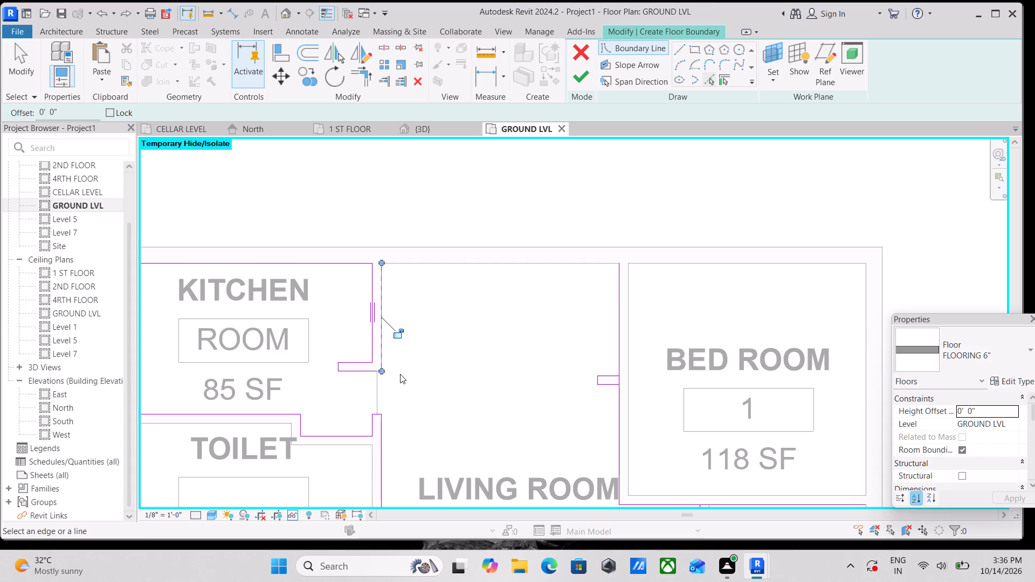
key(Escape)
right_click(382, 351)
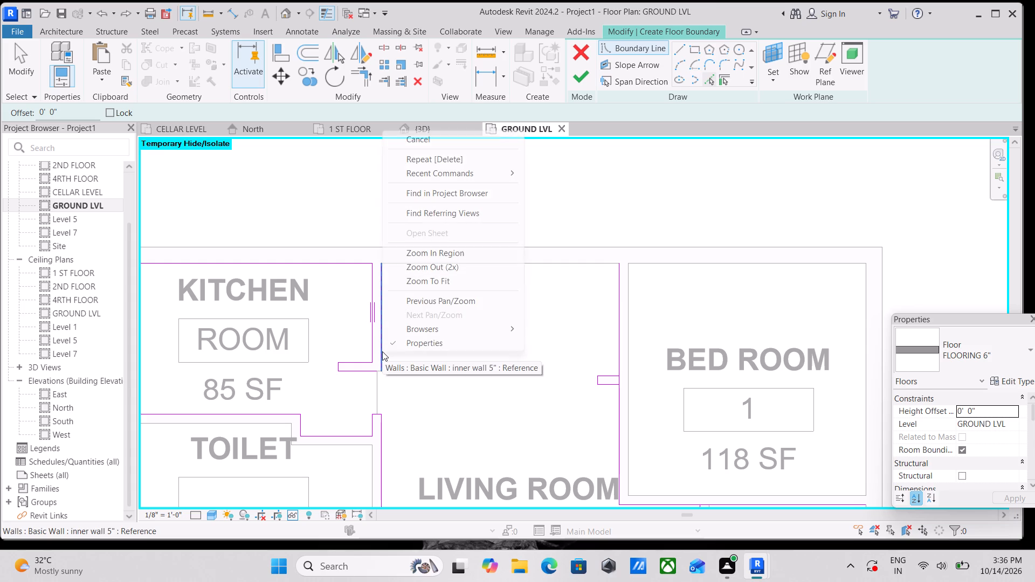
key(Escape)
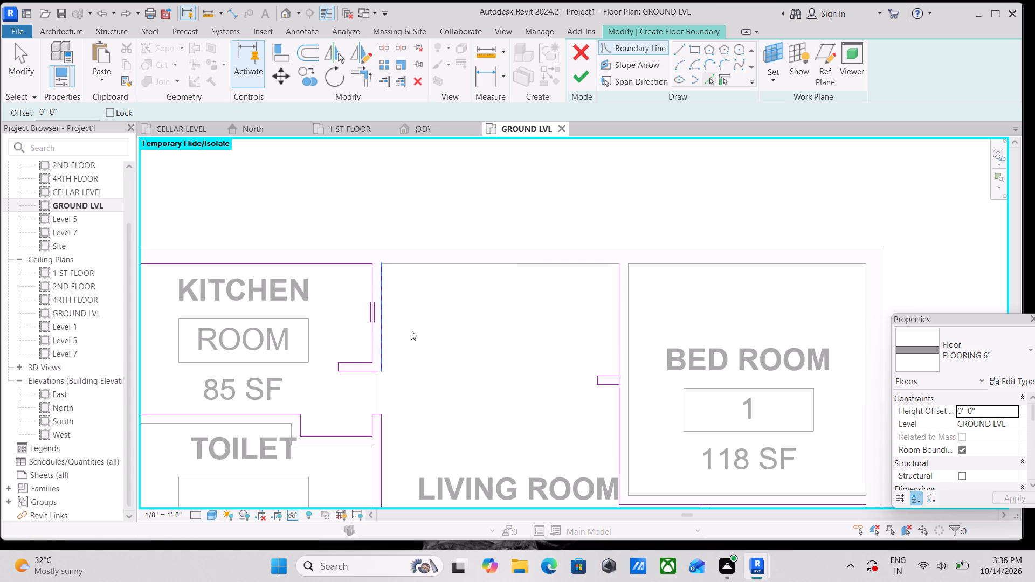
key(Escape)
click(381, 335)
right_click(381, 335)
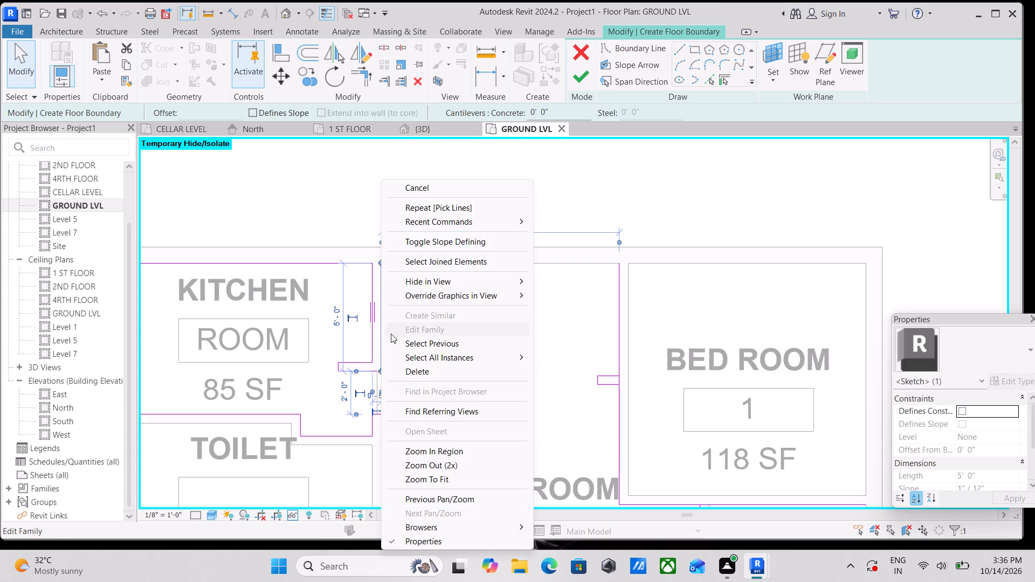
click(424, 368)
Draw an 11'-0" boundary line along the living room's upper outer wall, from the bedroom 1 wall to the kitchen wall.
scroll(427, 366, down, 2)
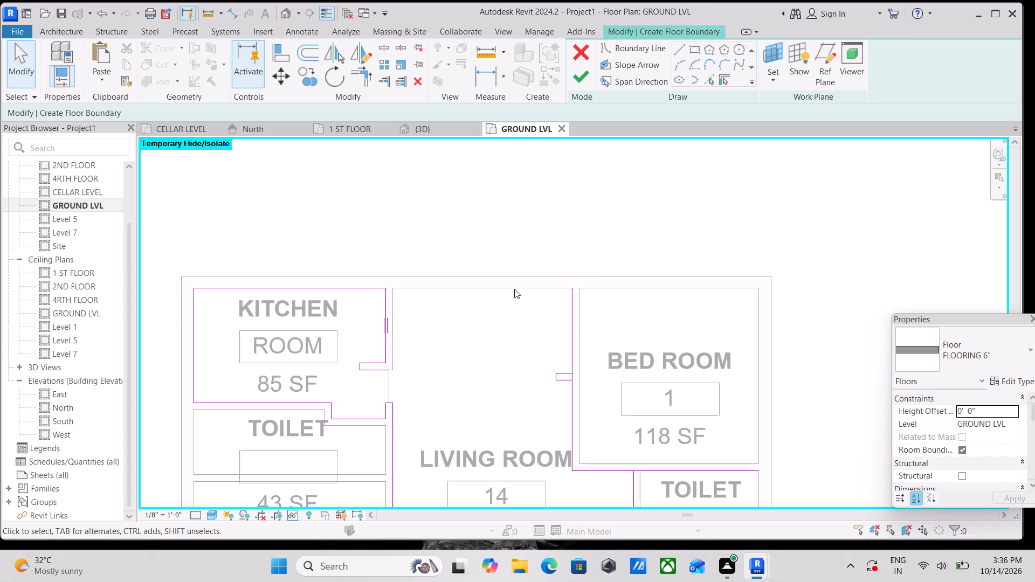
click(709, 81)
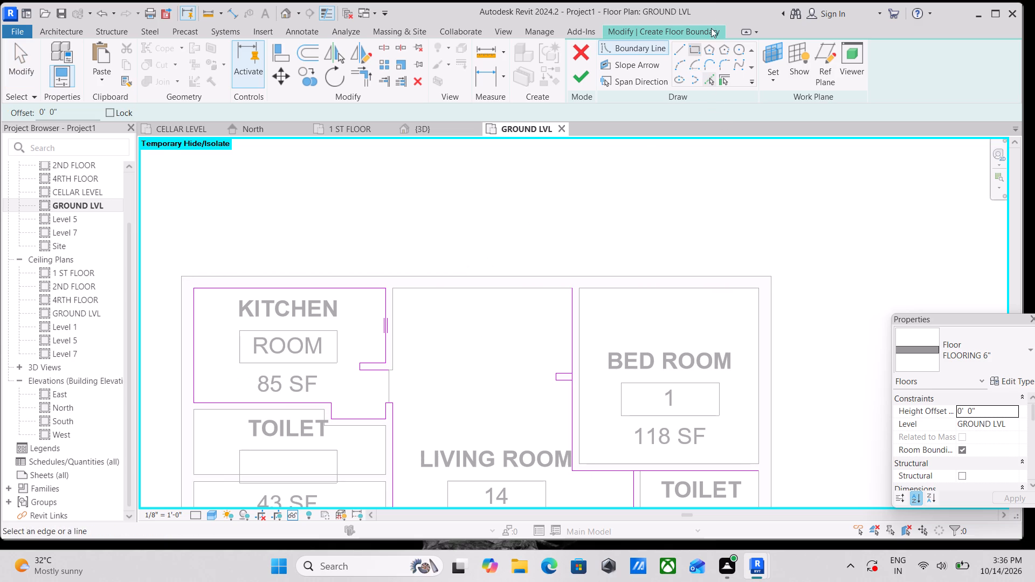
click(682, 51)
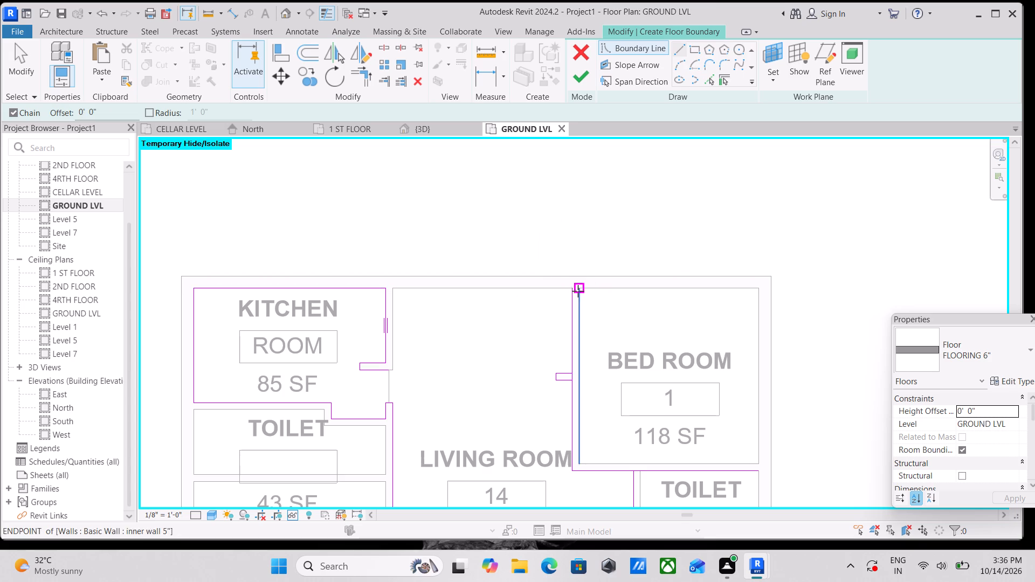
click(577, 291)
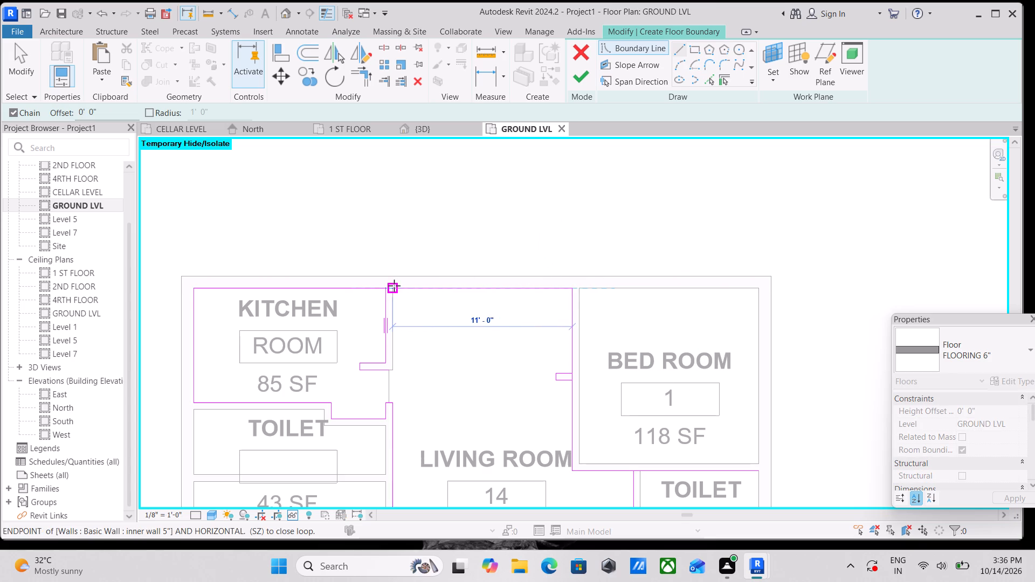
click(394, 286)
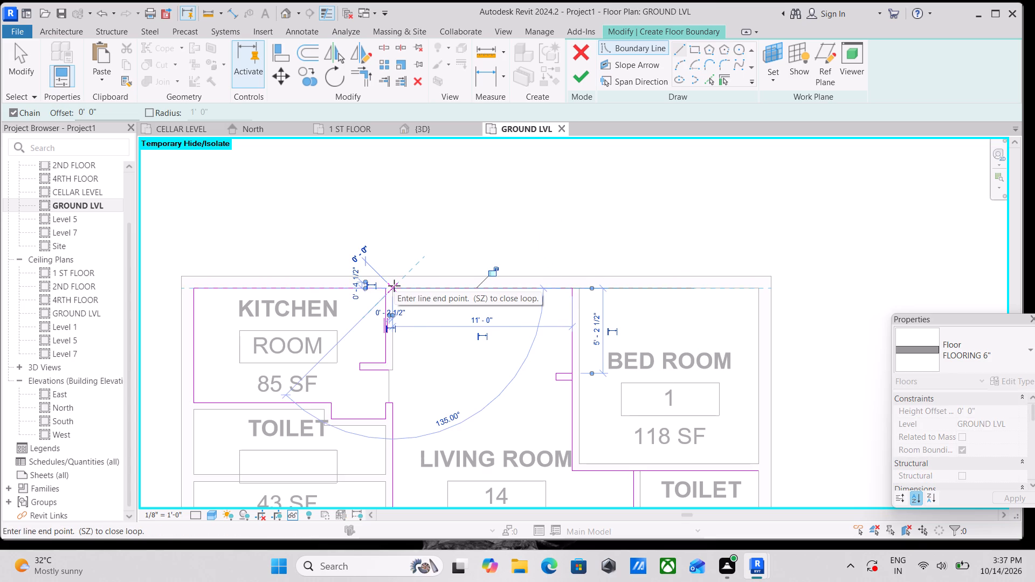
key(Escape)
key(Escape)
scroll(479, 318, down, 1)
key(Escape)
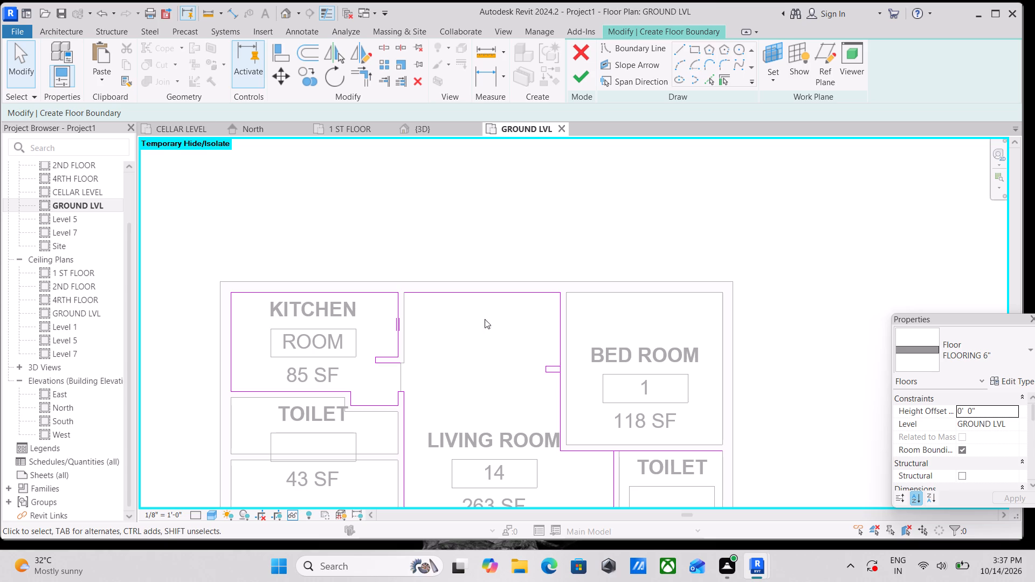
scroll(405, 339, up, 2)
scroll(456, 323, down, 2)
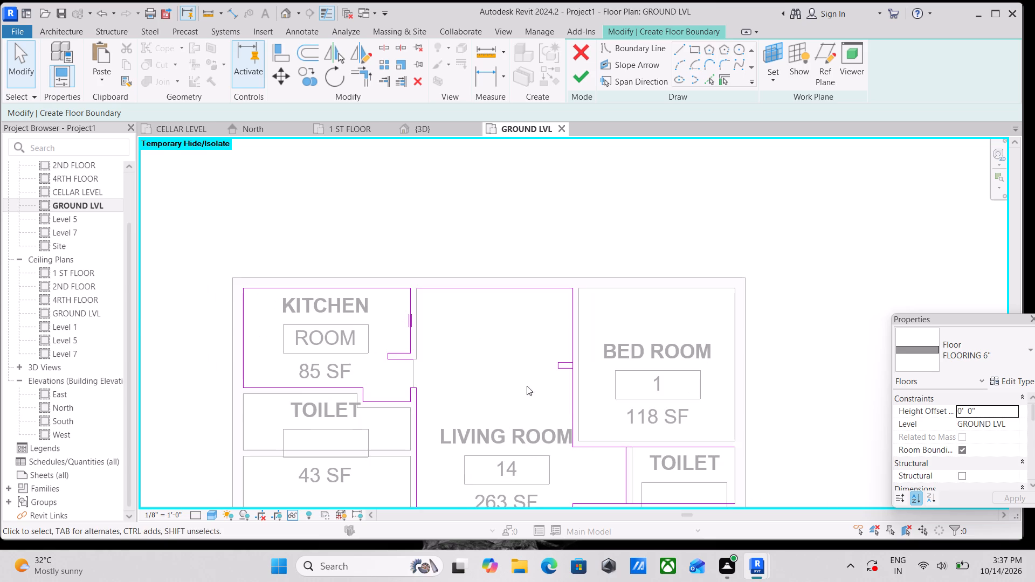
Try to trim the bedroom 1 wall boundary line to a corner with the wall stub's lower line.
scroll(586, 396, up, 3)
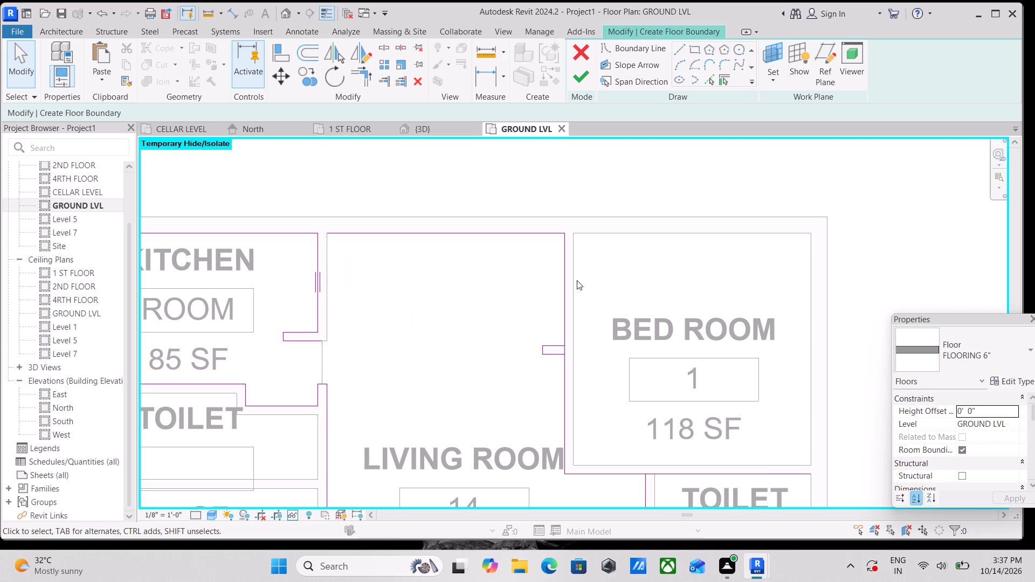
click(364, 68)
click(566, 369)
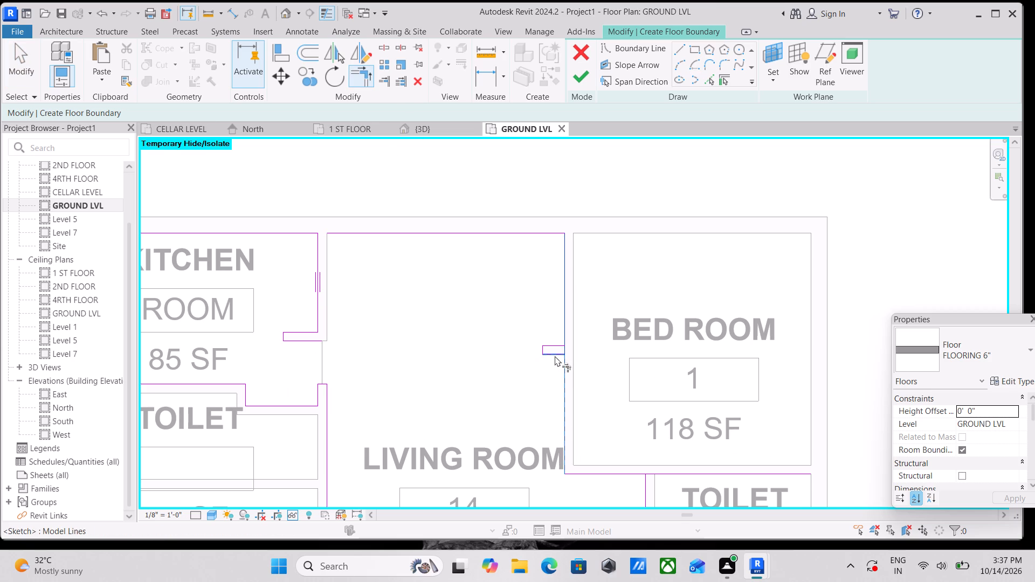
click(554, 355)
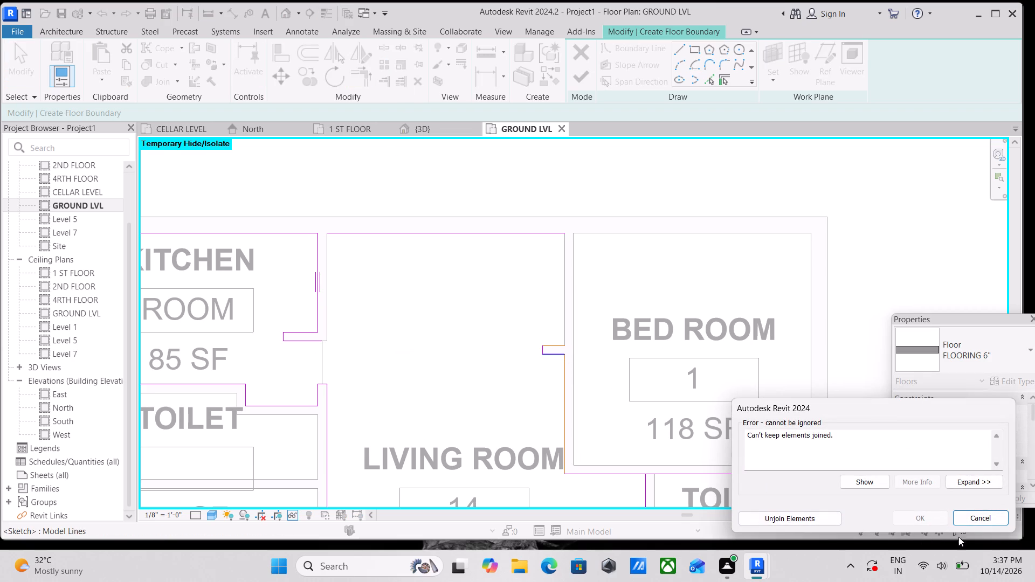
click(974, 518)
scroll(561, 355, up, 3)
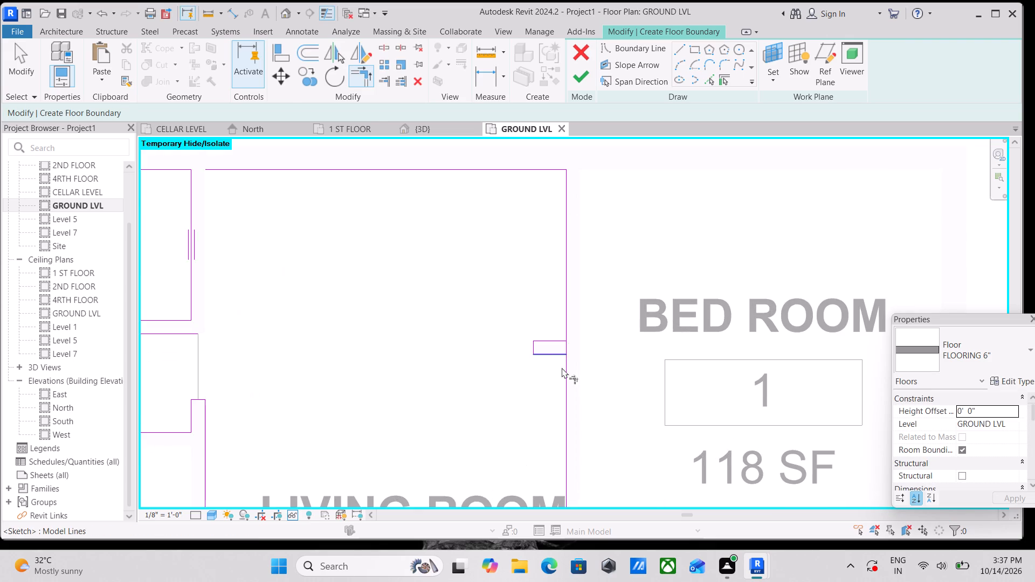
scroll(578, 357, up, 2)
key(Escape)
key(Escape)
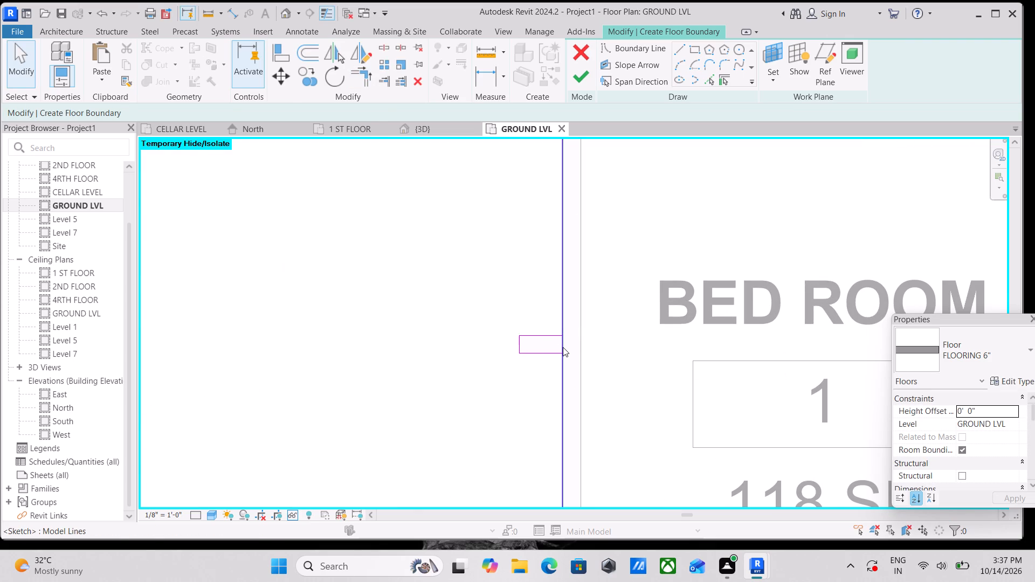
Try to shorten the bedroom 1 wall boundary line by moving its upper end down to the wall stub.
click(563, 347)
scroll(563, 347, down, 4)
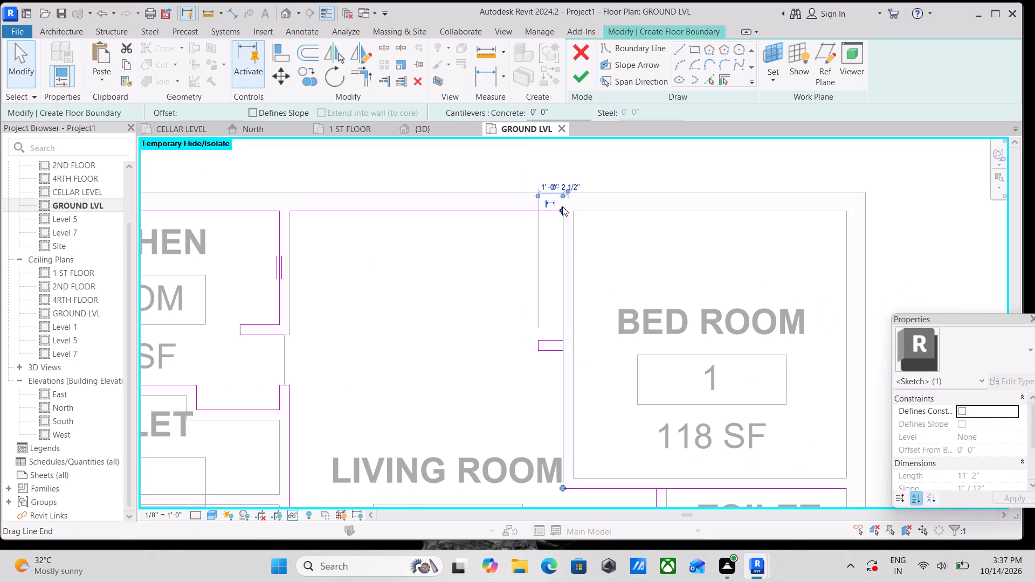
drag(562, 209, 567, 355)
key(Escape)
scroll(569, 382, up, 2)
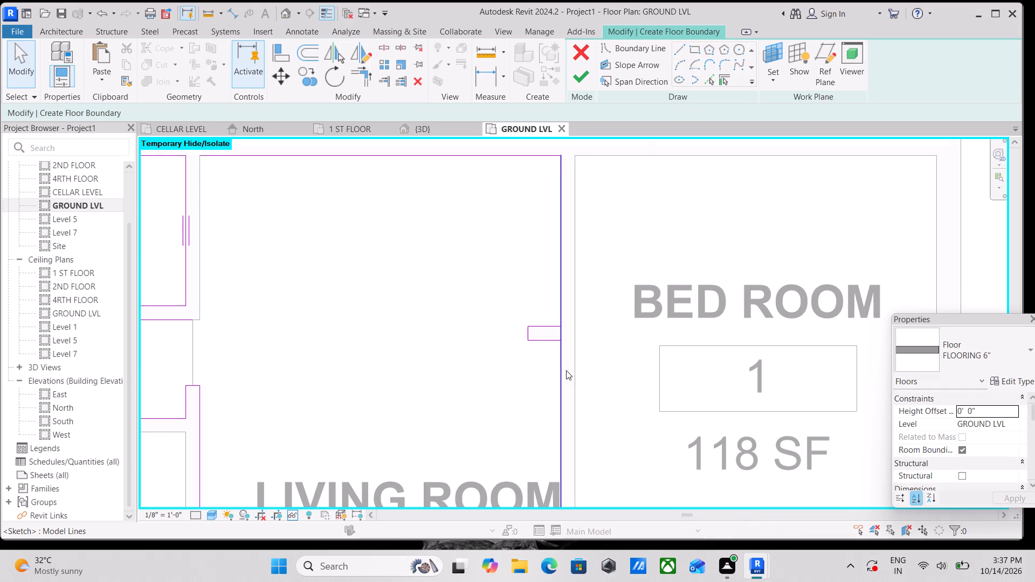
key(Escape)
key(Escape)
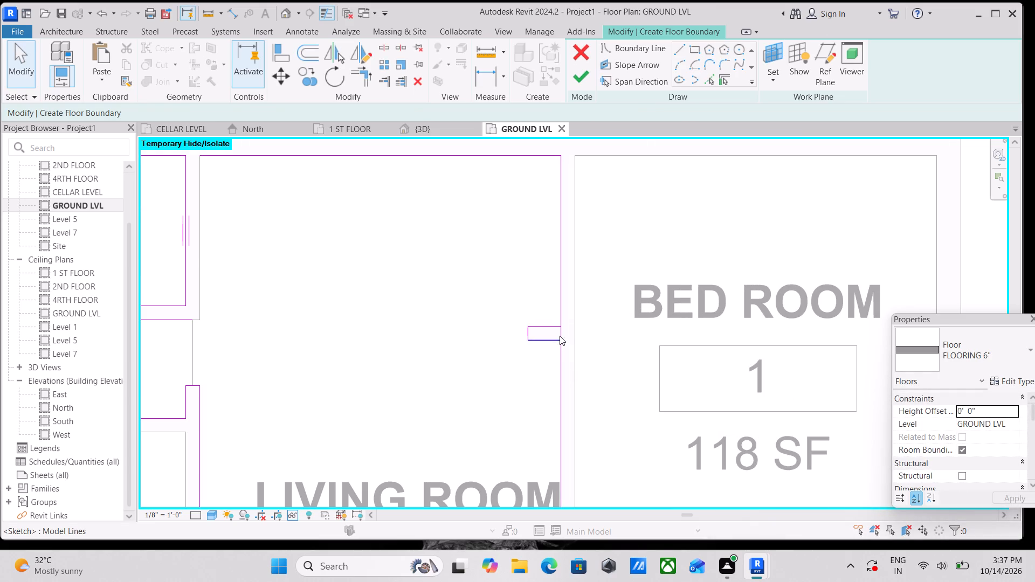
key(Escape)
Delete the continuous boundary line along the living-room face of the bedroom 1 wall.
scroll(562, 334, down, 5)
middle_drag(561, 370, 554, 341)
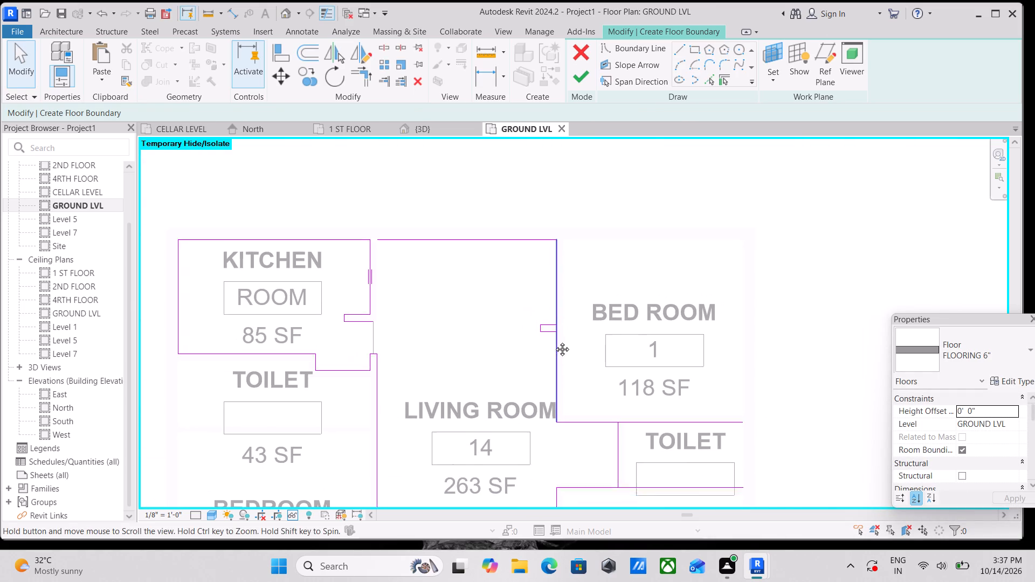
middle_drag(554, 341, 555, 295)
scroll(564, 377, up, 1)
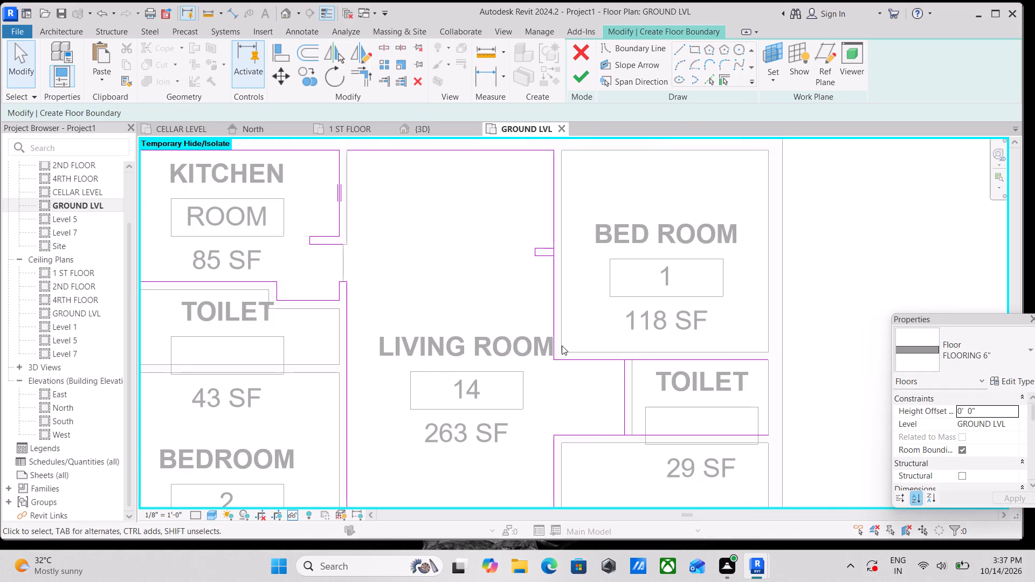
middle_drag(547, 306, 544, 399)
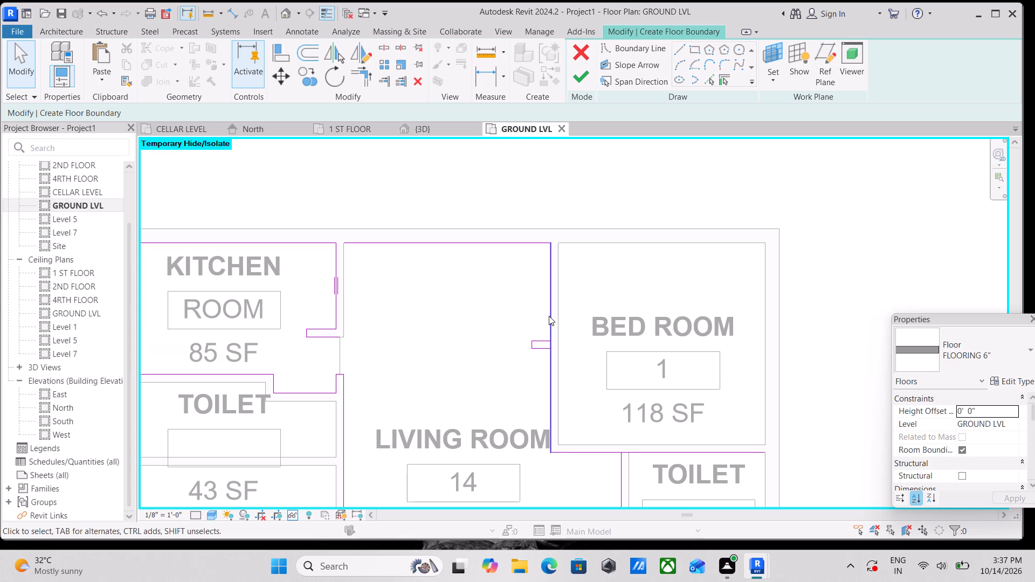
click(549, 316)
right_drag(549, 316, 537, 327)
click(581, 366)
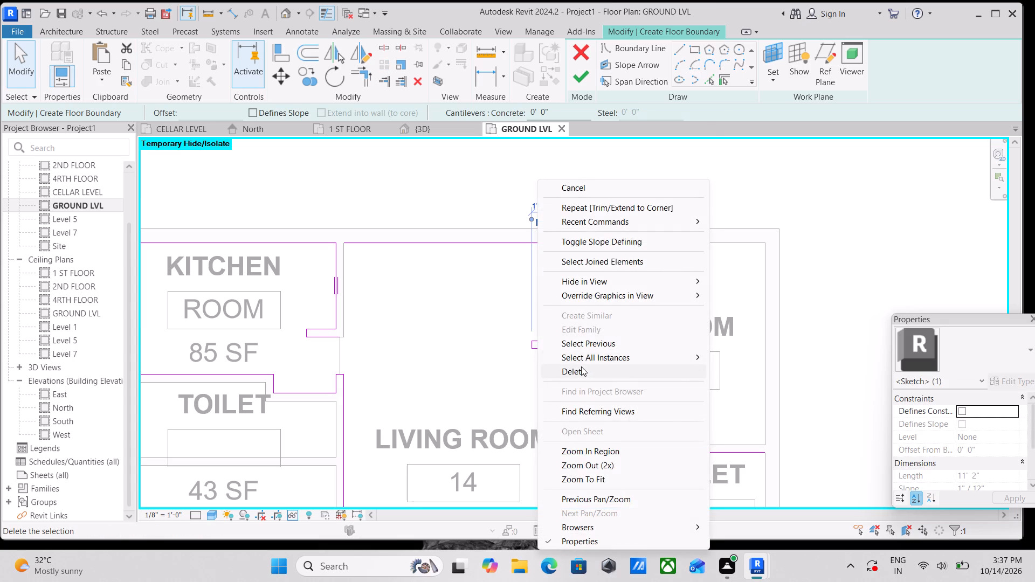
Draw boundary lines along the bedroom 1 wall from the upper outer wall to the stub, and 5'-6 1/2" from the stub to the wall's lower corner.
scroll(553, 348, up, 2)
middle_drag(514, 272, 510, 312)
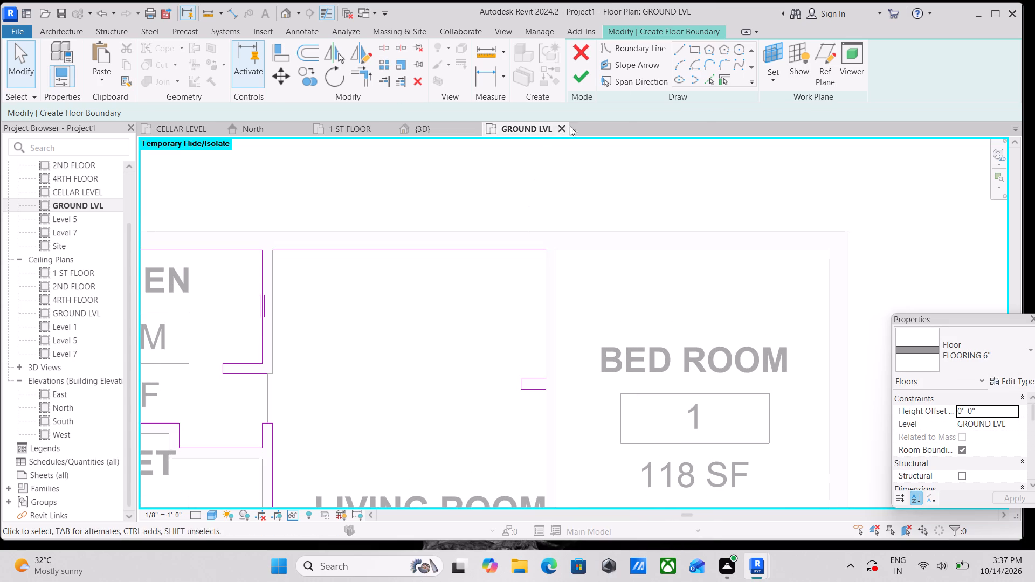
click(679, 49)
click(549, 252)
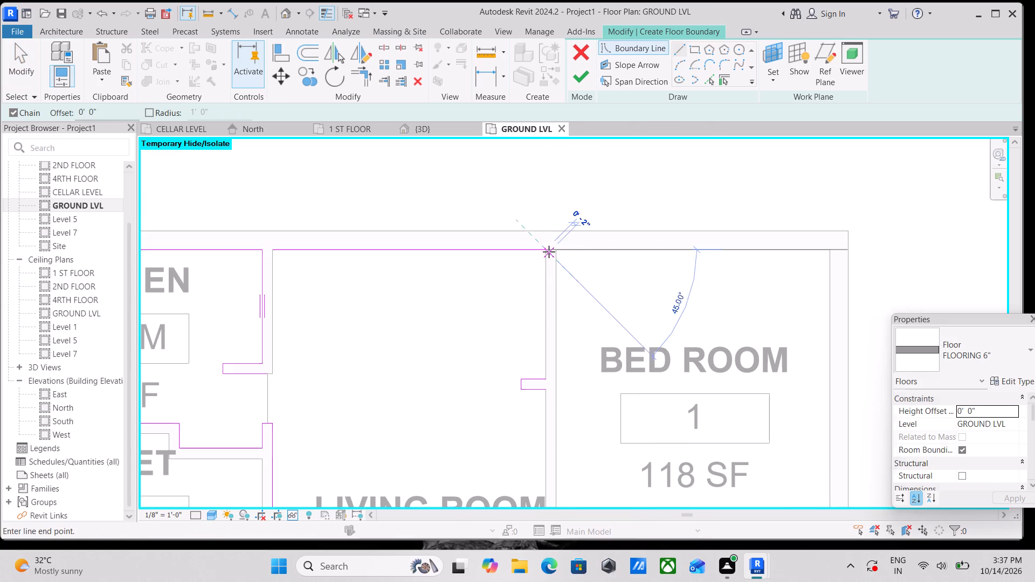
click(546, 382)
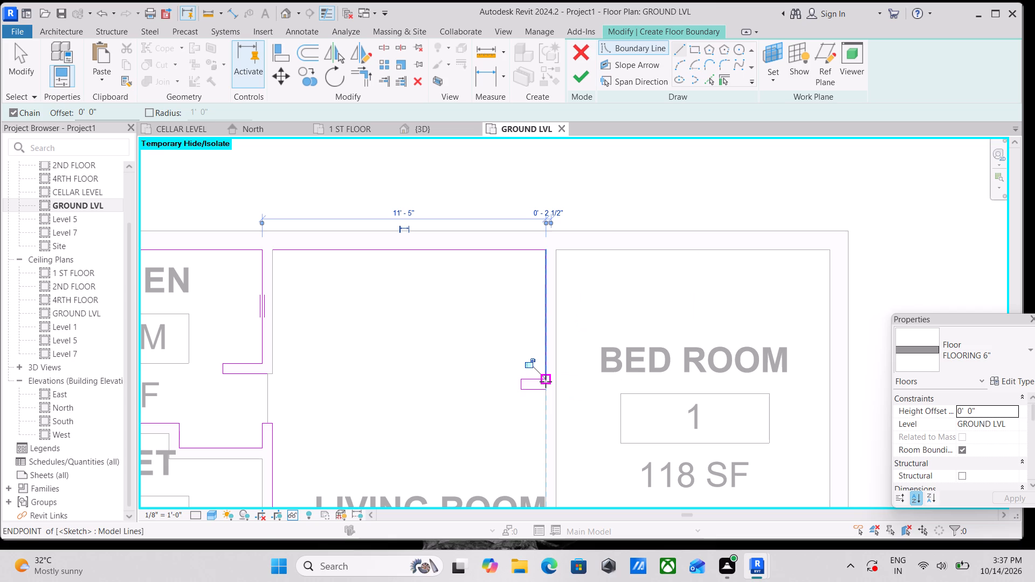
key(Escape)
scroll(560, 407, down, 1)
middle_drag(554, 397, 558, 242)
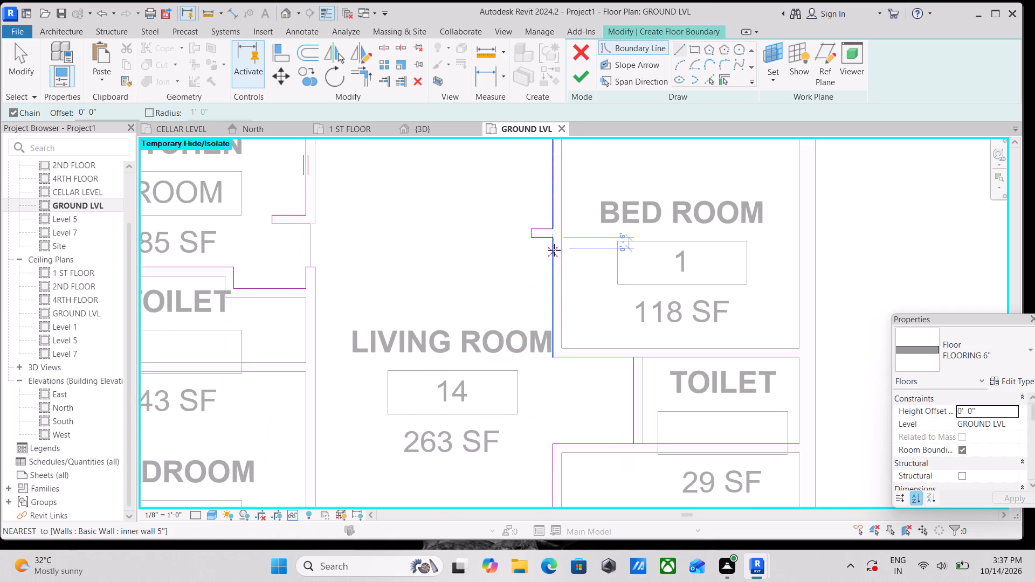
click(553, 241)
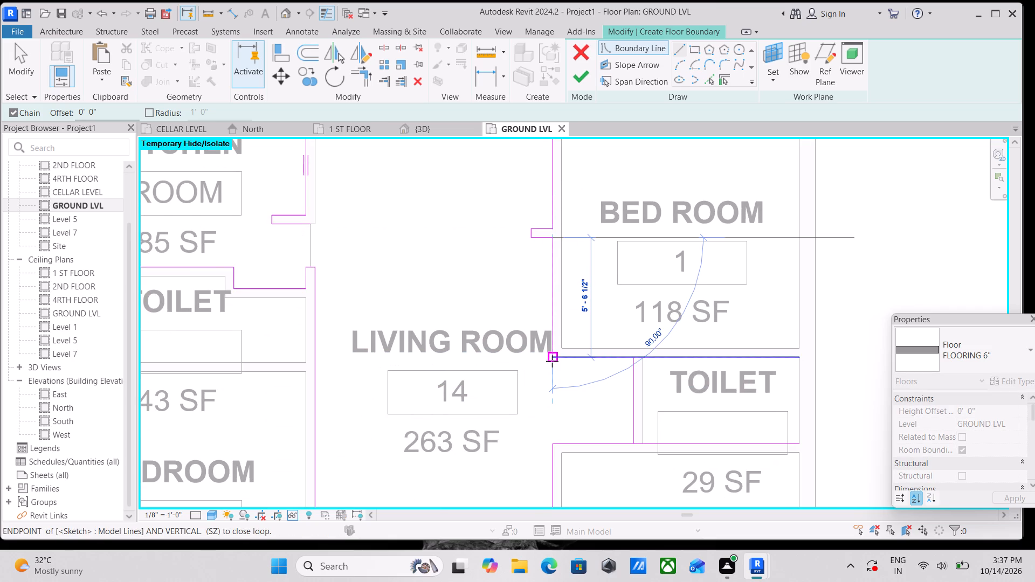
click(551, 357)
key(Escape)
scroll(490, 320, down, 2)
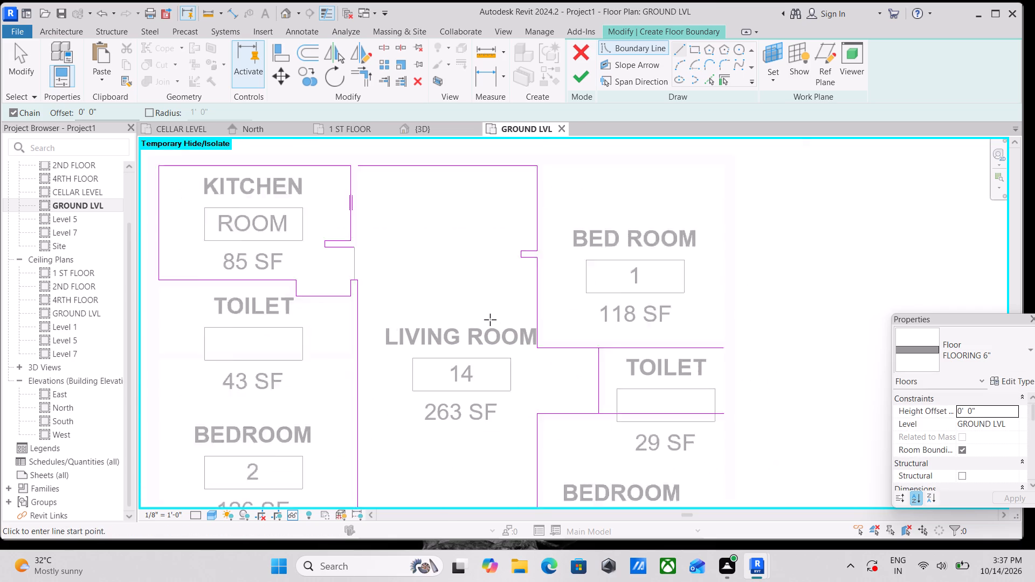
Trim the boundary line along the toilet's lower wall back to the vertical boundary line at the toilet wall.
scroll(490, 320, down, 3)
middle_drag(486, 288, 482, 335)
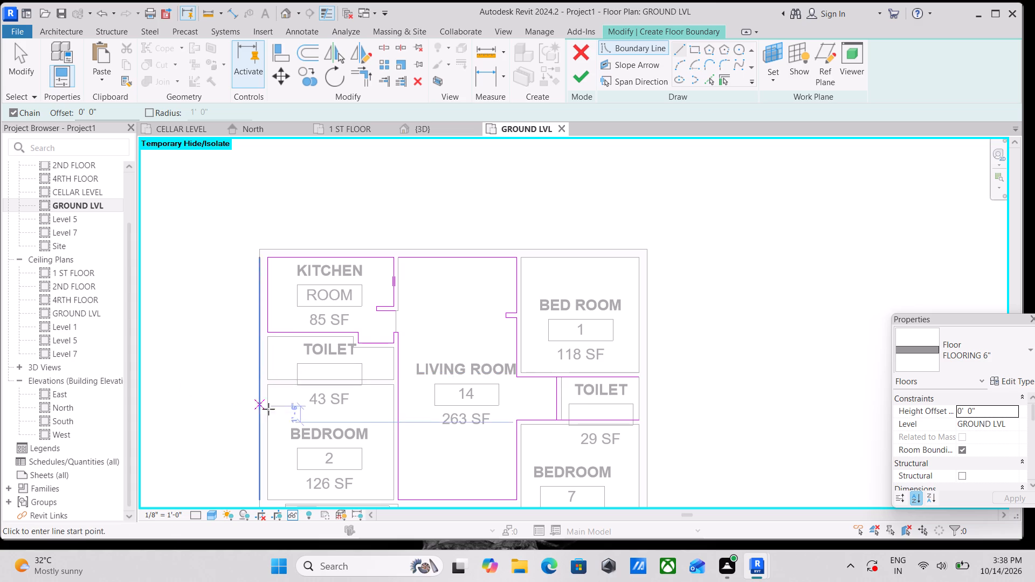
scroll(489, 496, up, 3)
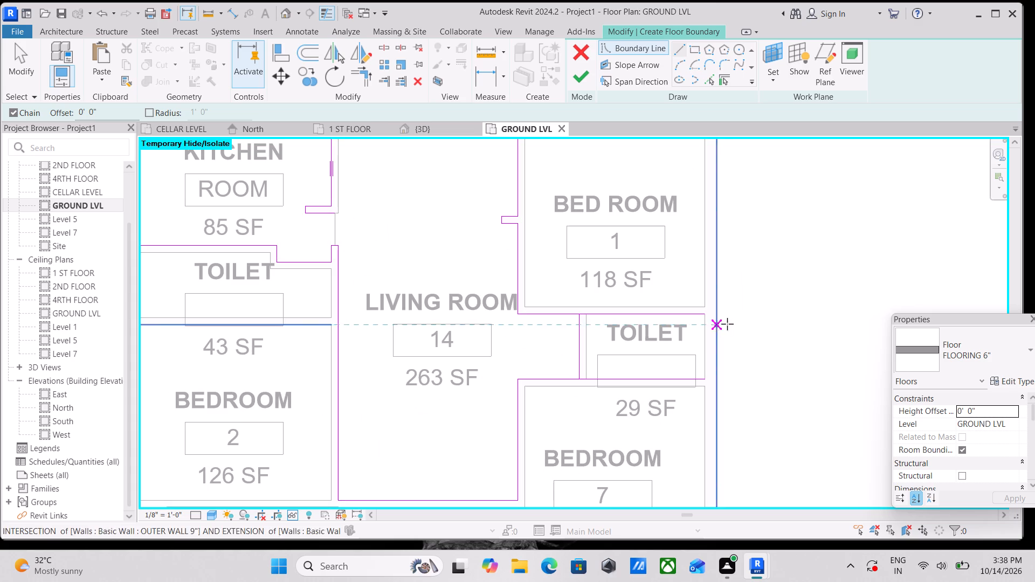
click(382, 83)
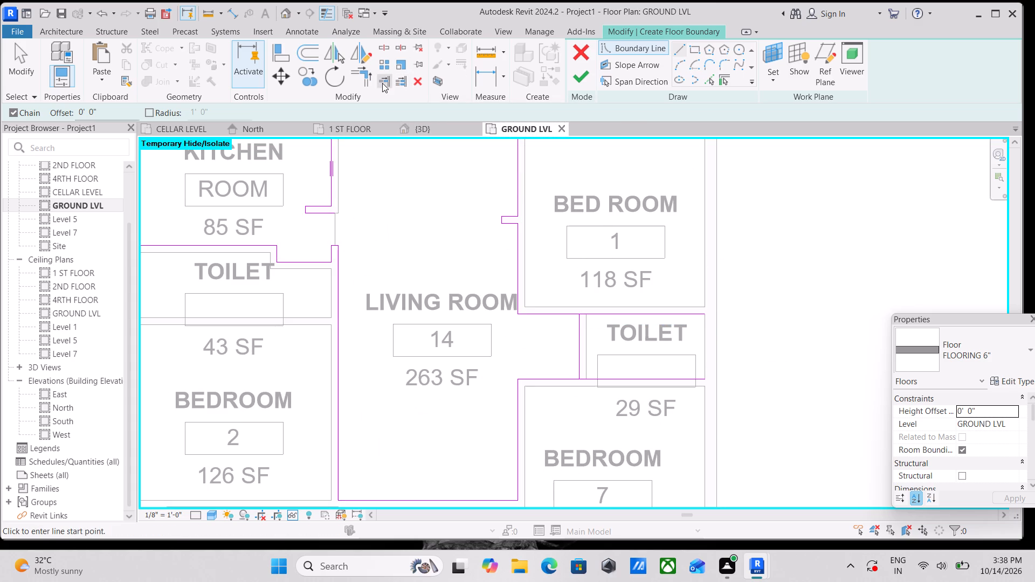
scroll(569, 379, up, 3)
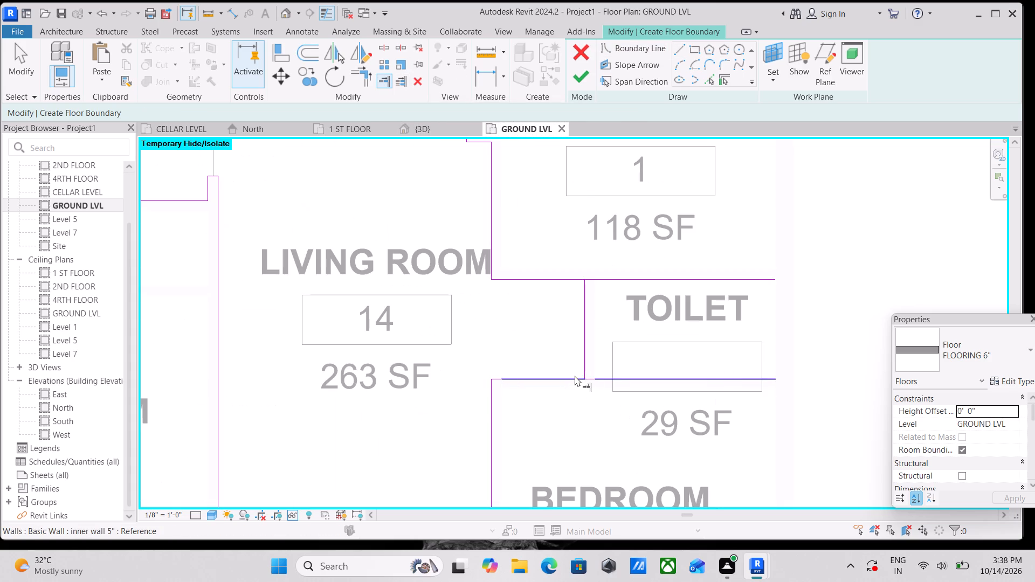
click(585, 363)
click(571, 380)
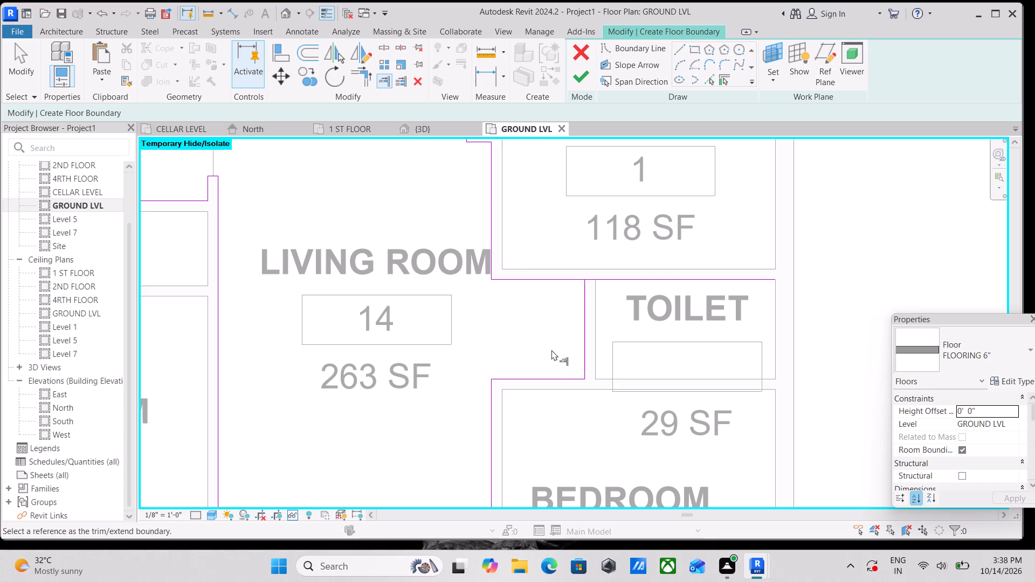
Trim the boundary line between bedroom 1 and the toilet back to the vertical boundary line at the toilet wall.
middle_drag(551, 350, 546, 401)
click(564, 331)
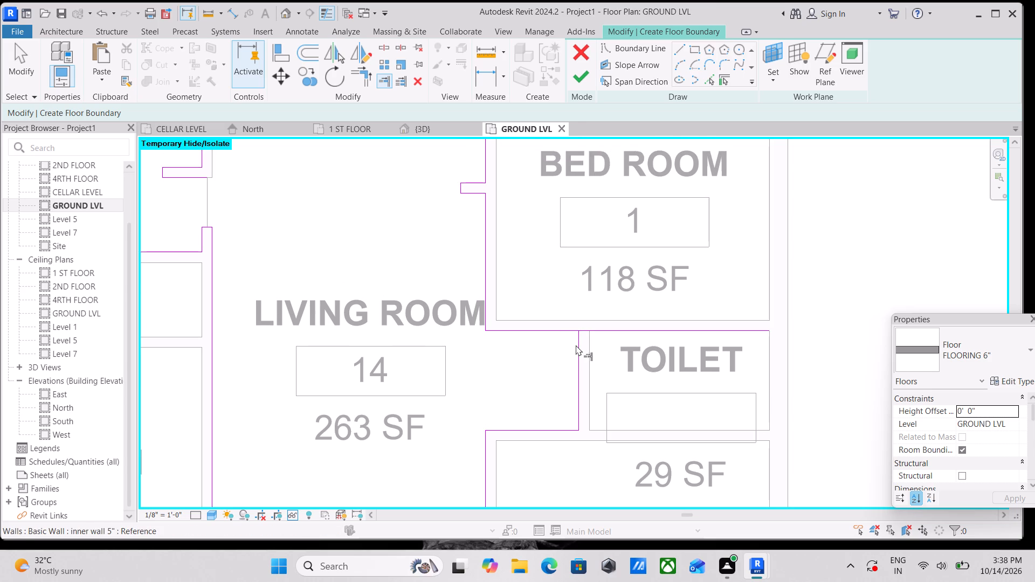
key(Escape)
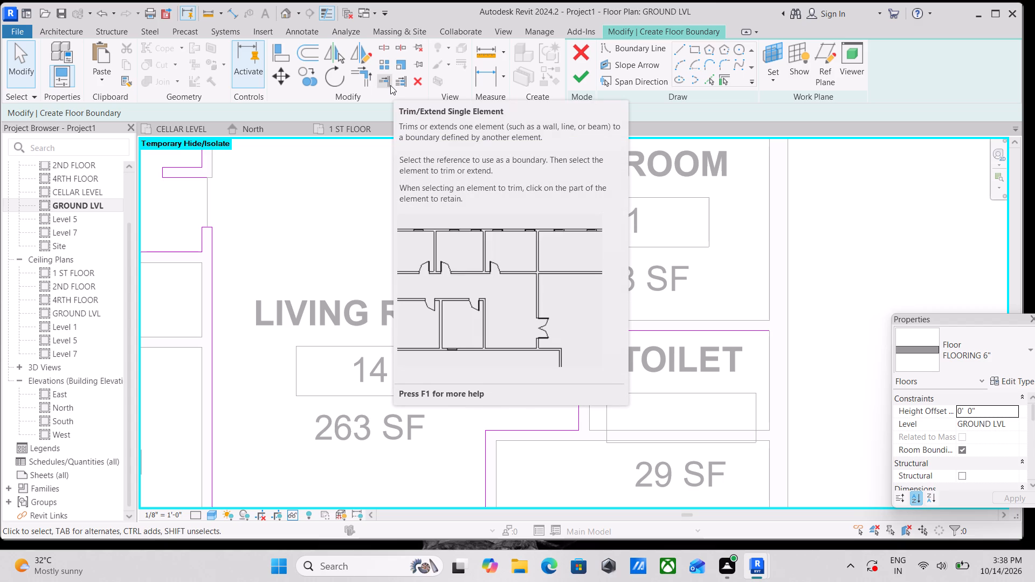
click(390, 85)
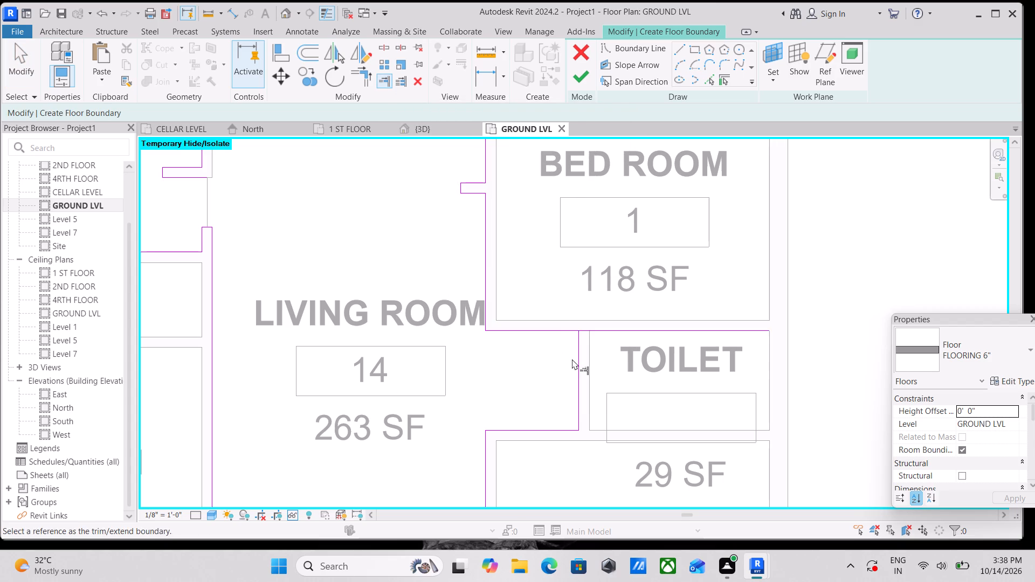
scroll(572, 359, up, 3)
click(583, 348)
click(549, 316)
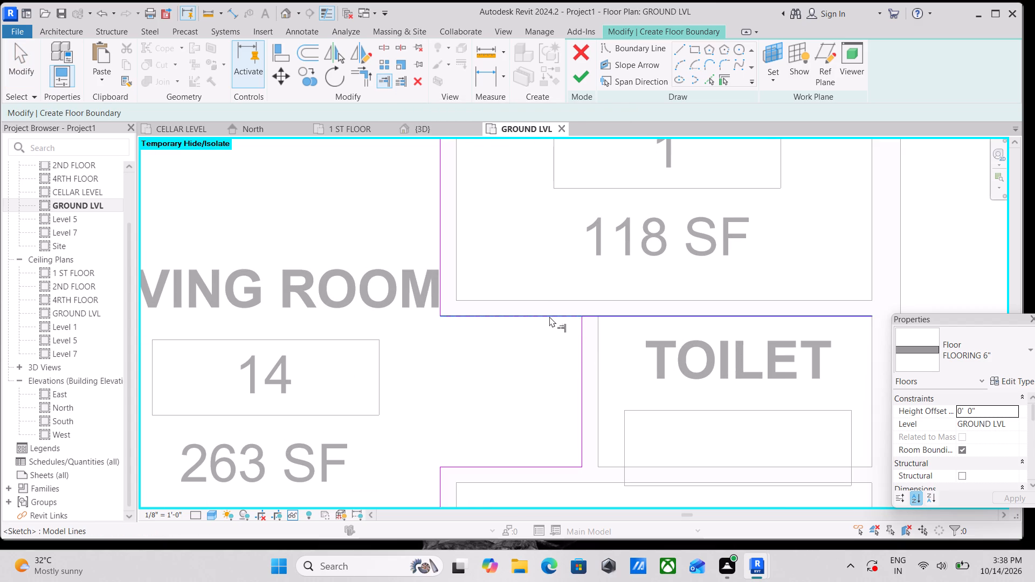
scroll(536, 337, down, 5)
middle_drag(512, 347, 527, 377)
scroll(465, 315, down, 1)
middle_drag(465, 315, 511, 382)
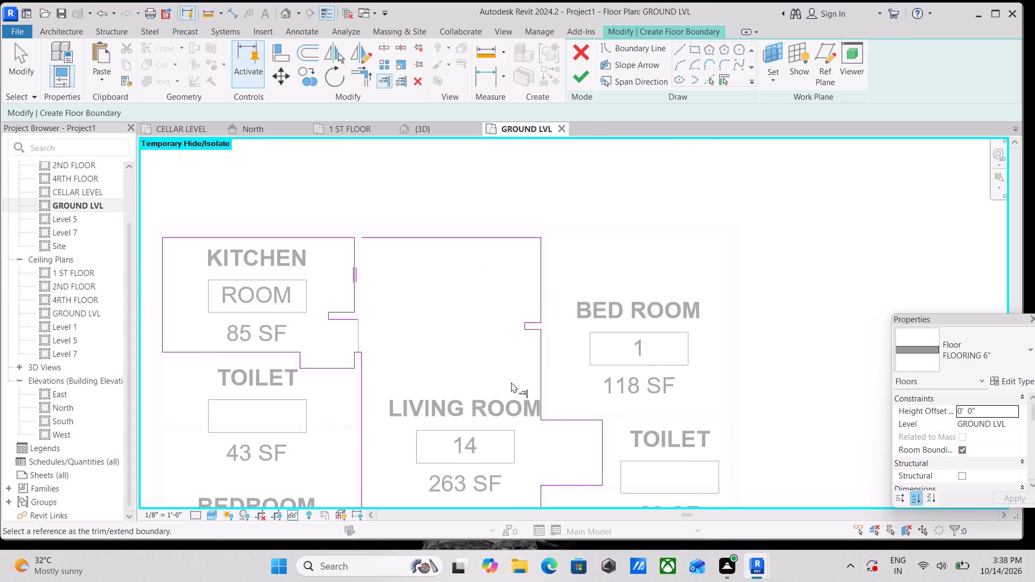
middle_drag(390, 320, 439, 289)
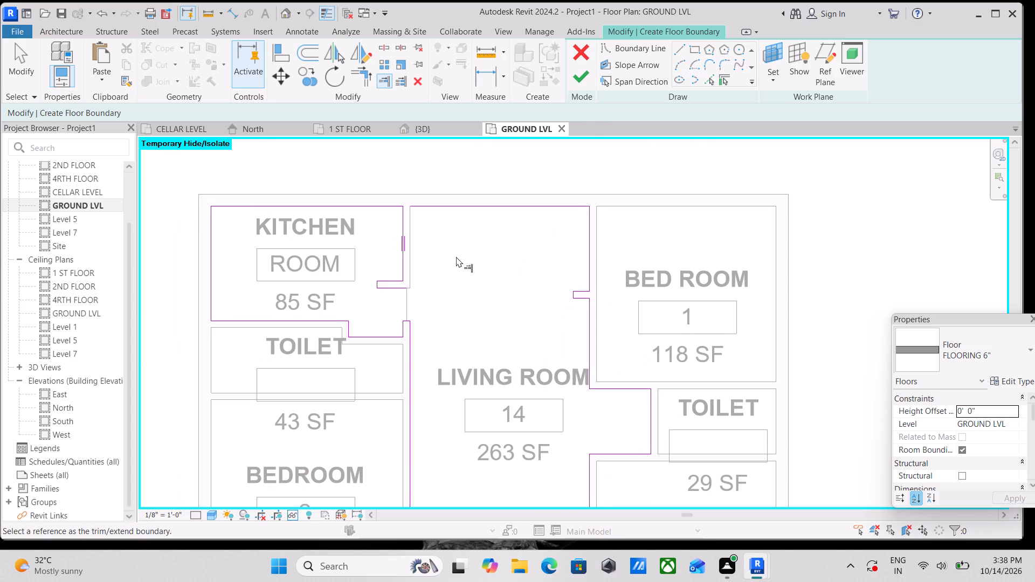
key(Escape)
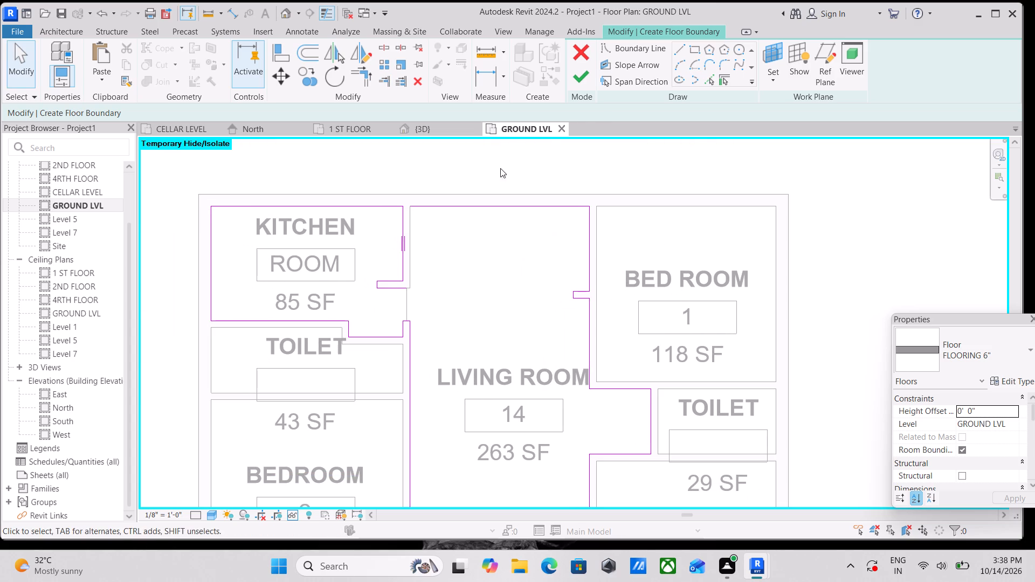
Draw boundary lines from the kitchen wall stub's lower edge to the wall's living-room face and up to the upper outer wall.
click(678, 47)
scroll(411, 271, up, 1)
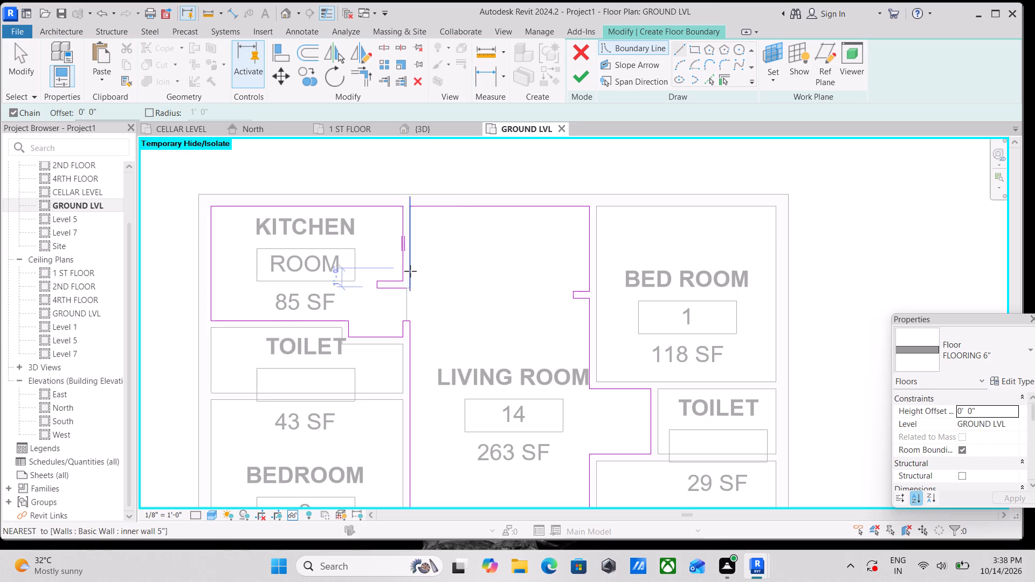
scroll(410, 271, up, 9)
click(395, 292)
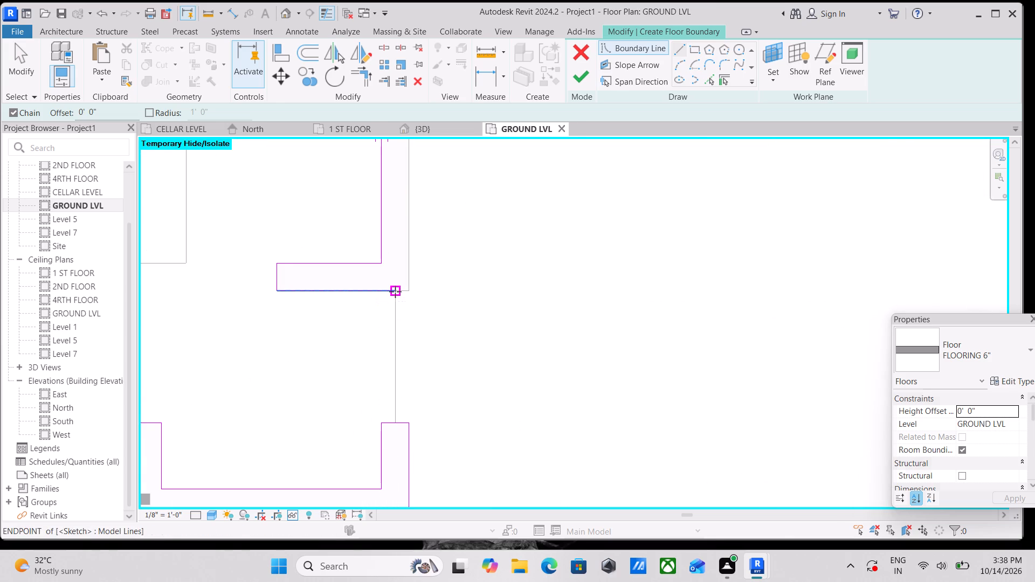
click(411, 291)
scroll(438, 205, down, 2)
middle_drag(429, 219, 387, 449)
scroll(386, 265, down, 2)
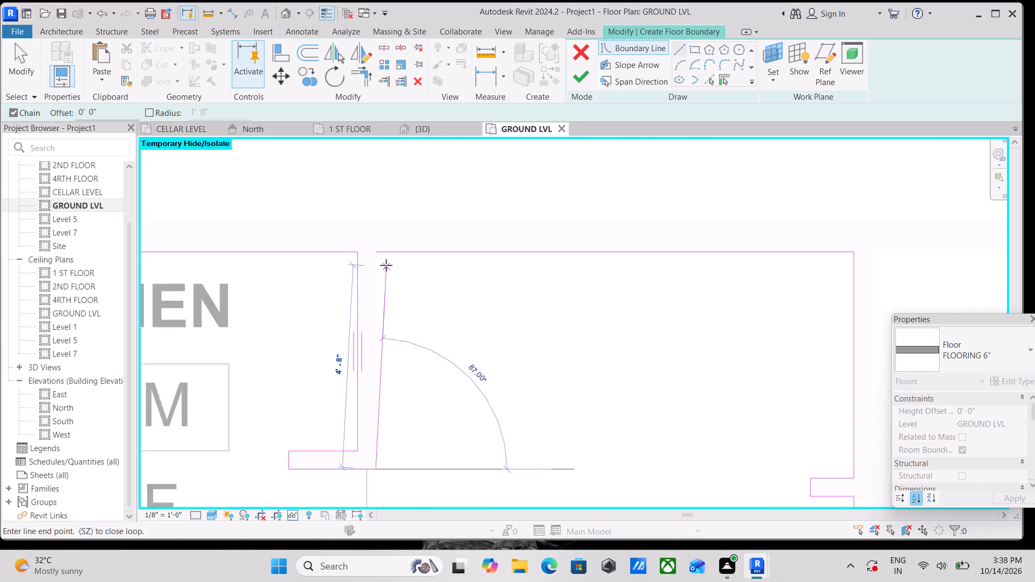
middle_drag(385, 265, 374, 324)
click(365, 313)
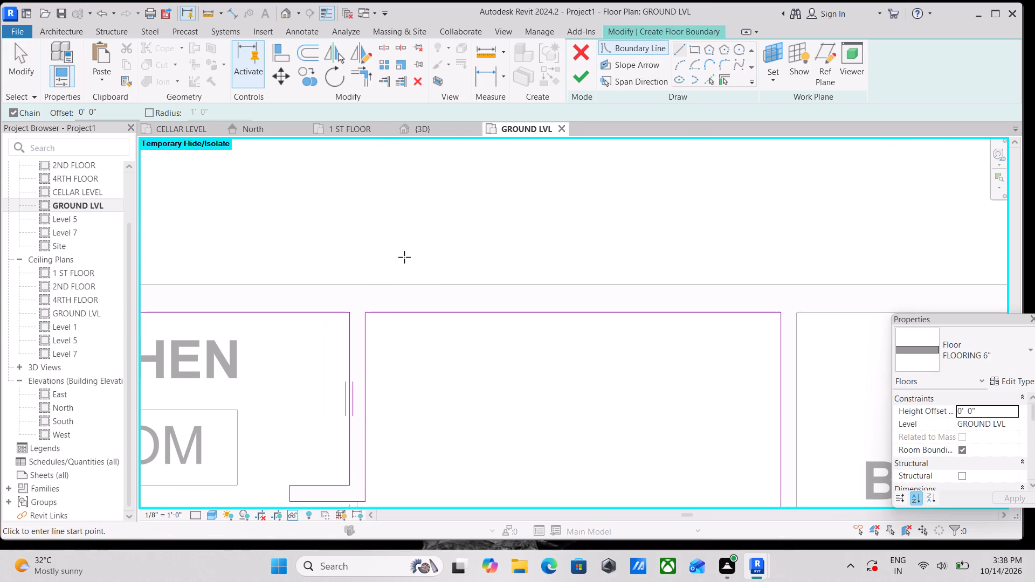
Finish the kitchen and living room floor boundary without saving the project or attaching walls to the floor's bottom.
scroll(436, 281, down, 4)
scroll(471, 390, down, 3)
middle_drag(467, 369, 454, 236)
scroll(459, 239, down, 1)
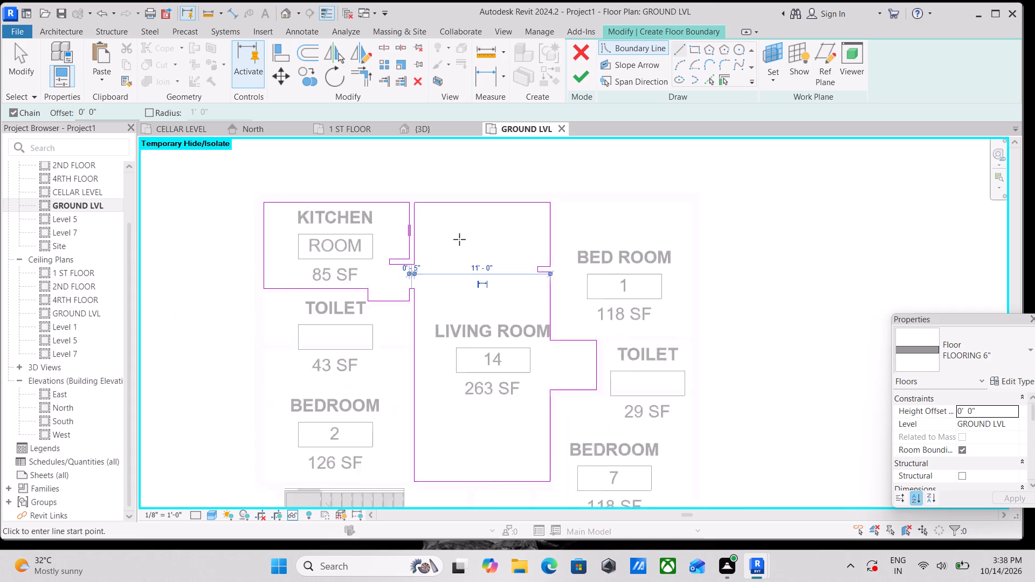
scroll(459, 239, down, 1)
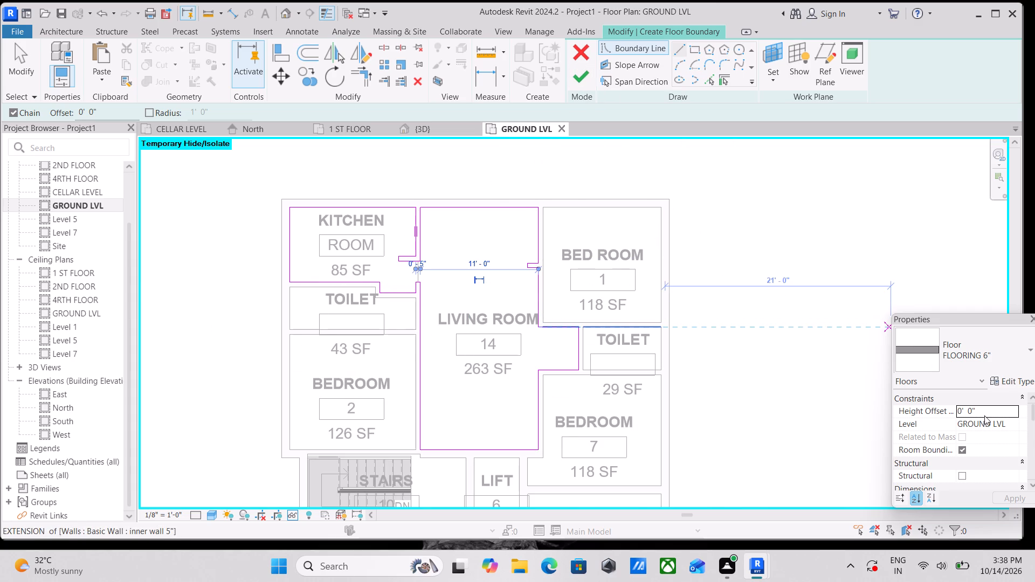
click(581, 71)
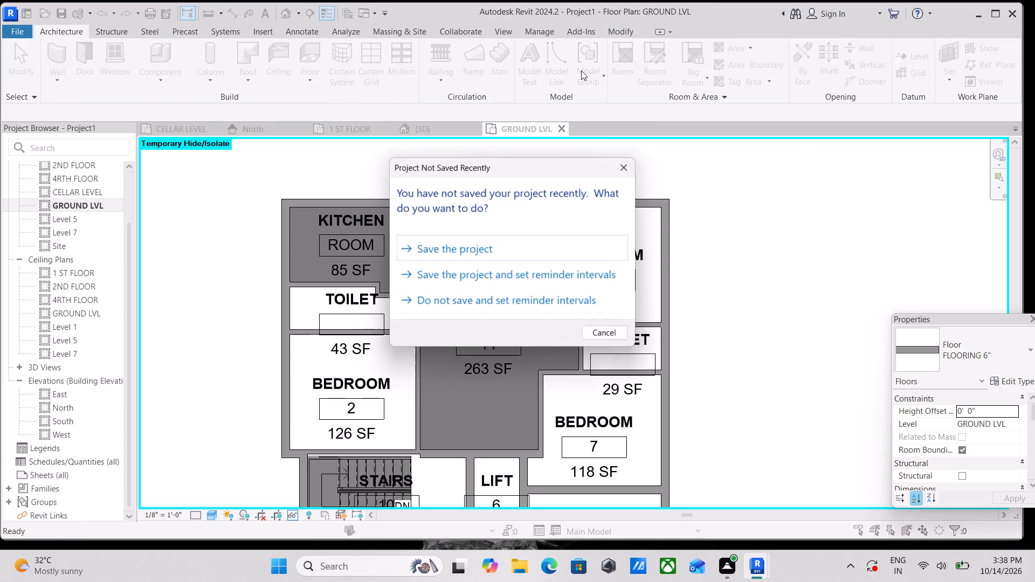
click(626, 164)
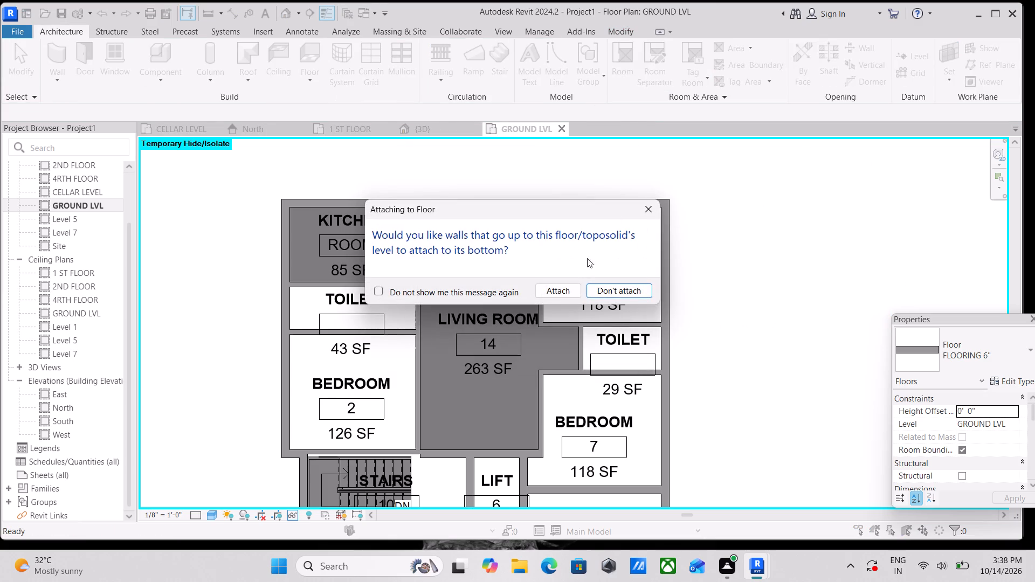
click(608, 293)
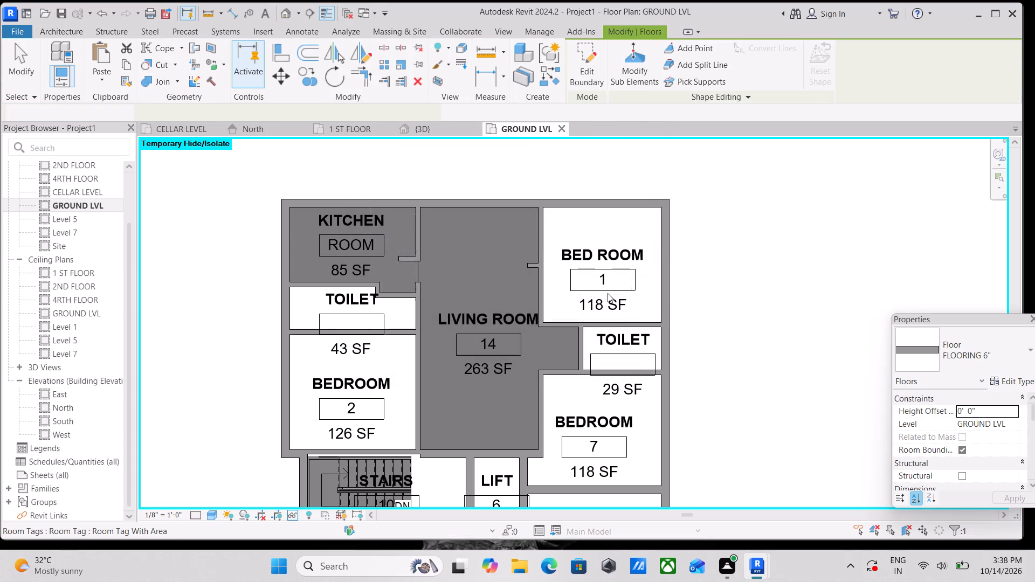
Examine the new kitchen and living room floor in plan and from several sides in the 3D view.
scroll(608, 293, down, 4)
scroll(448, 289, up, 3)
scroll(503, 370, up, 2)
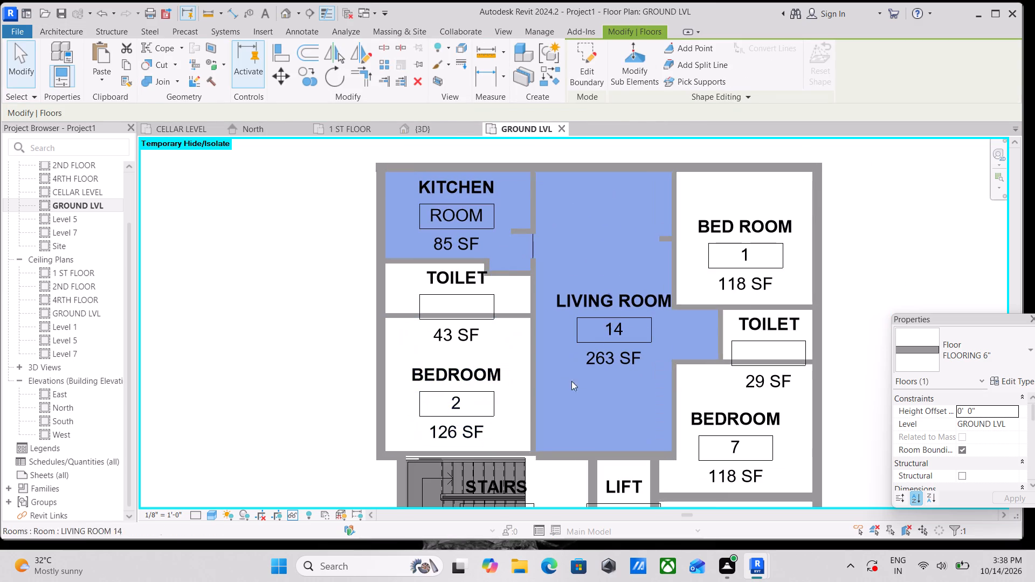
scroll(591, 396, down, 4)
middle_drag(578, 389, 210, 277)
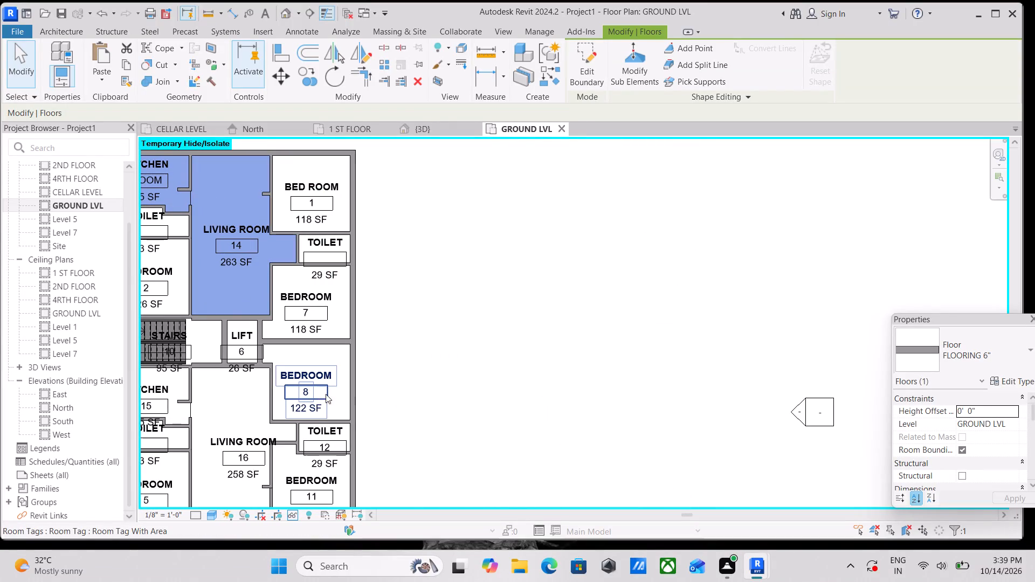
shift+middle_drag(327, 396, 372, 356)
scroll(365, 358, down, 3)
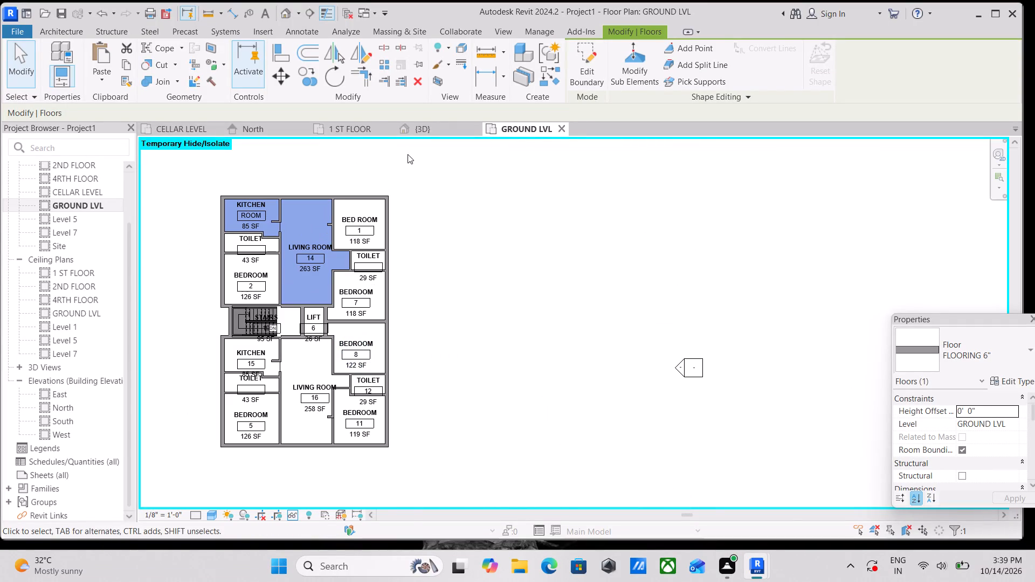
click(426, 130)
shift+middle_drag(464, 446, 623, 484)
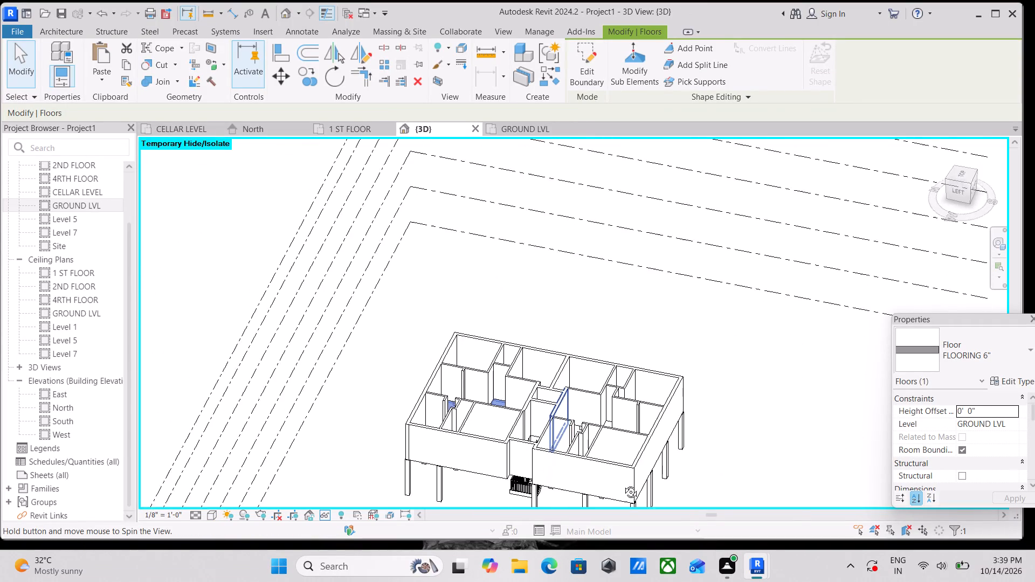
shift+middle_drag(623, 484, 621, 490)
shift+middle_drag(501, 477, 643, 257)
shift+middle_drag(466, 411, 578, 472)
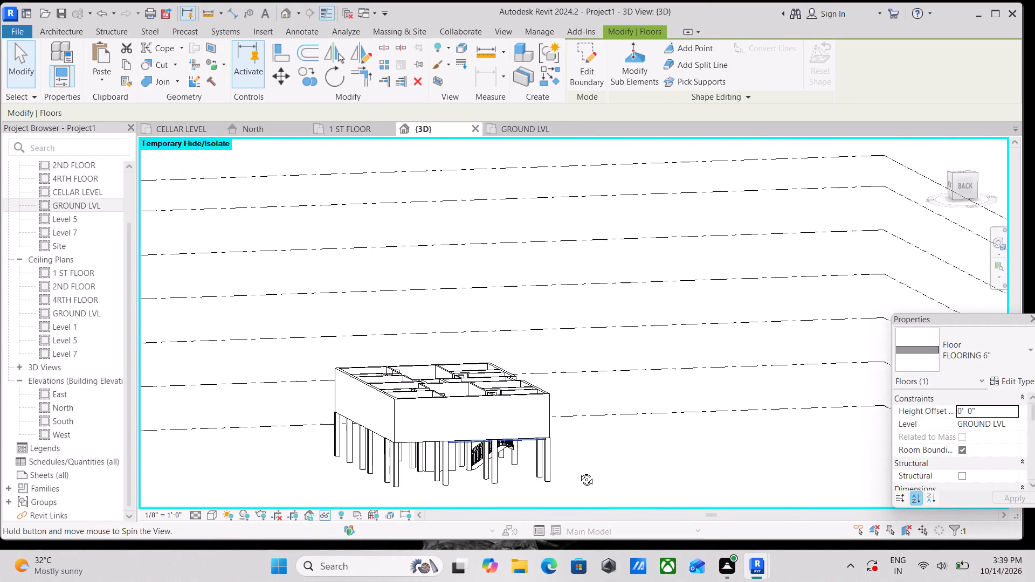
shift+middle_drag(578, 472, 338, 487)
middle_drag(408, 434, 407, 476)
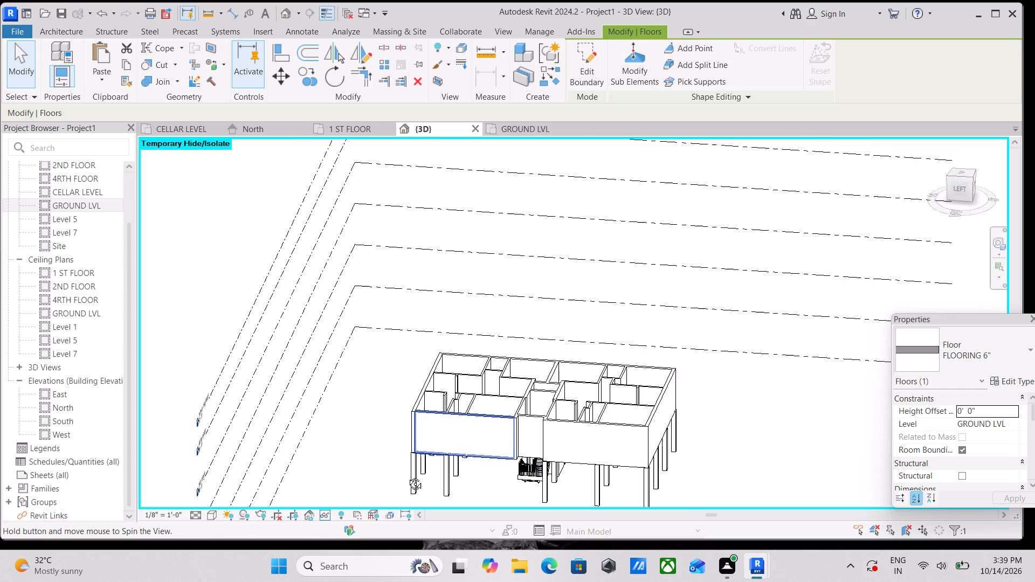
middle_drag(407, 476, 428, 433)
scroll(440, 442, up, 15)
scroll(424, 424, down, 2)
shift+middle_drag(422, 424, 335, 497)
scroll(384, 451, down, 3)
shift+middle_drag(384, 451, 338, 487)
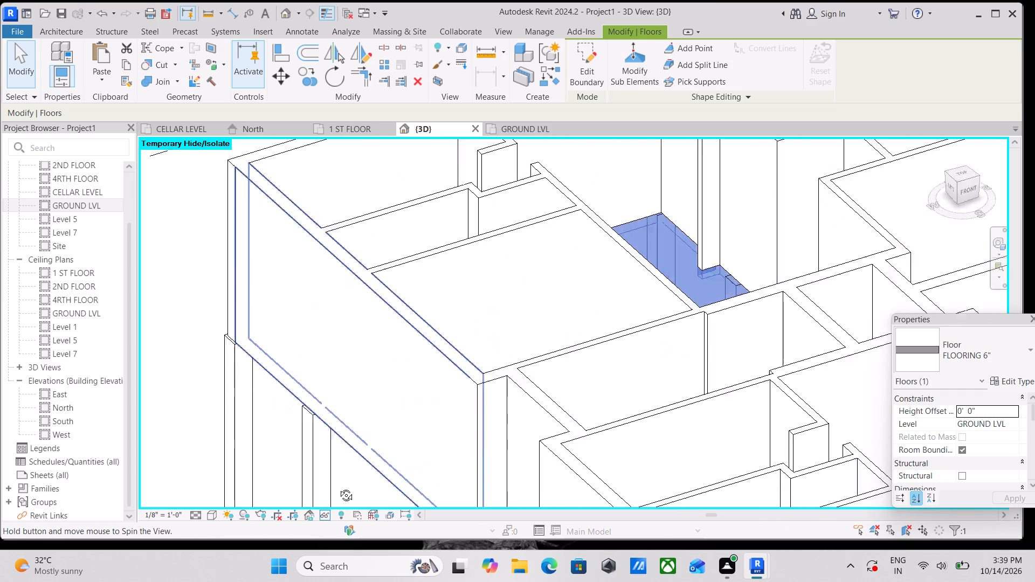
shift+middle_drag(338, 487, 310, 539)
shift+scroll(427, 431, down, 2)
shift+middle_drag(426, 436, 414, 467)
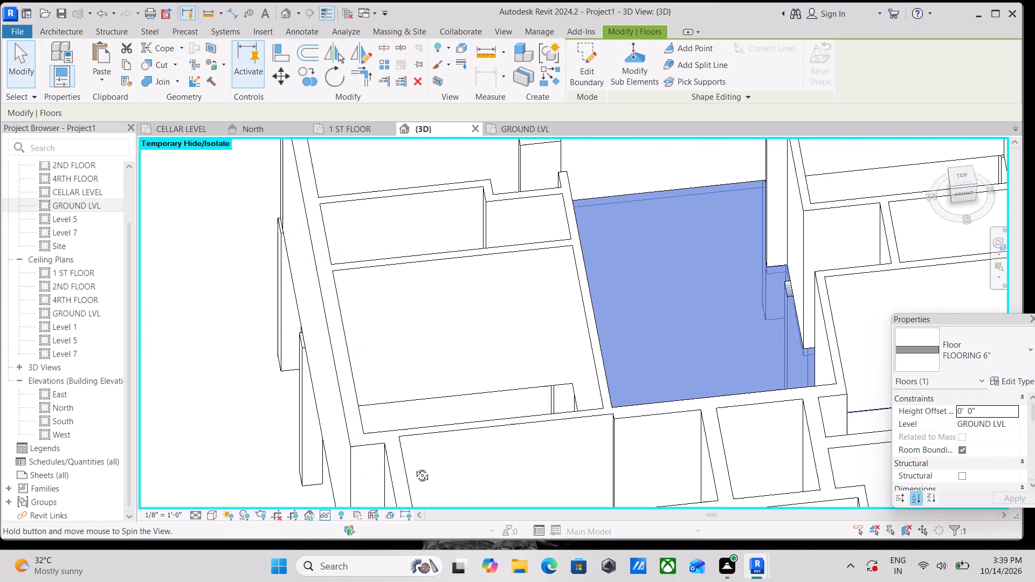
shift+middle_drag(414, 467, 259, 468)
scroll(695, 394, up, 6)
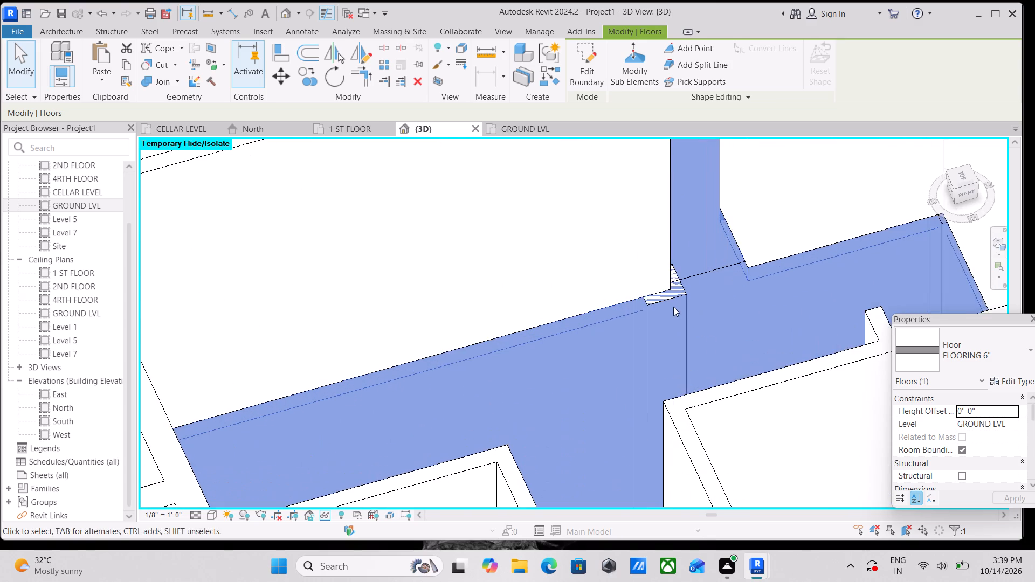
scroll(705, 300, down, 1)
shift+middle_drag(691, 311, 591, 410)
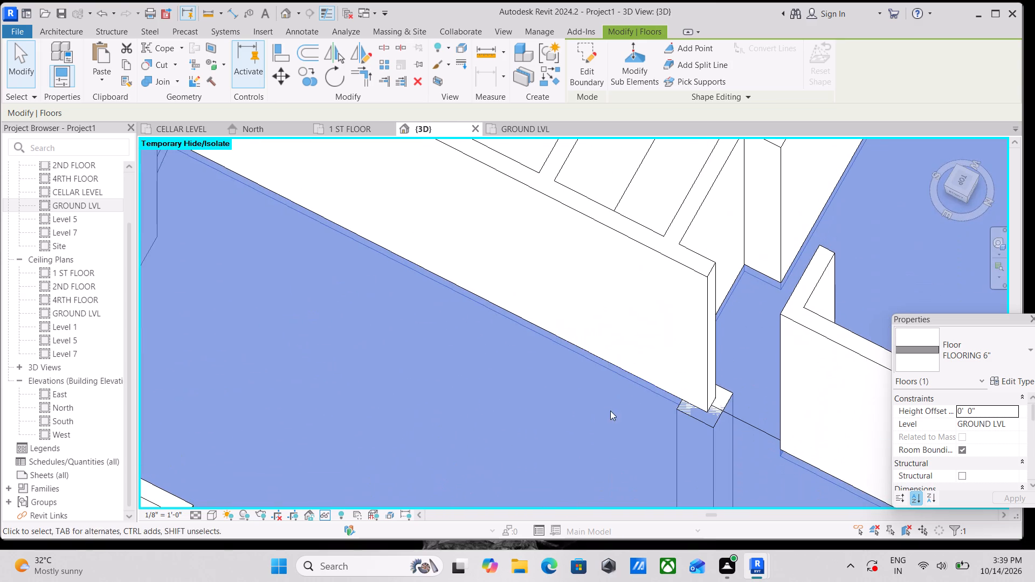
scroll(780, 415, down, 2)
middle_drag(780, 415, 646, 342)
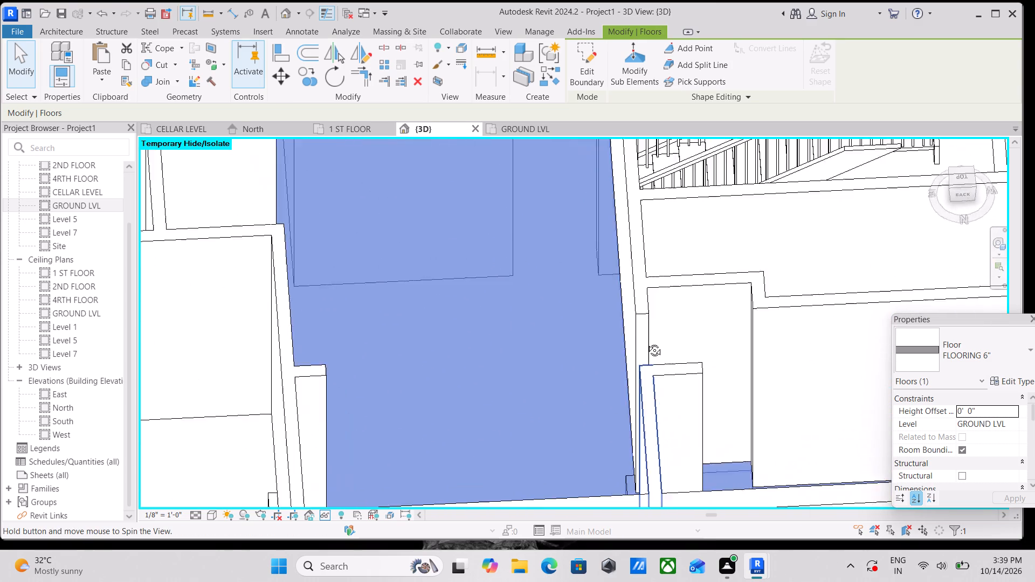
middle_drag(646, 342, 583, 399)
shift+middle_drag(459, 375, 350, 359)
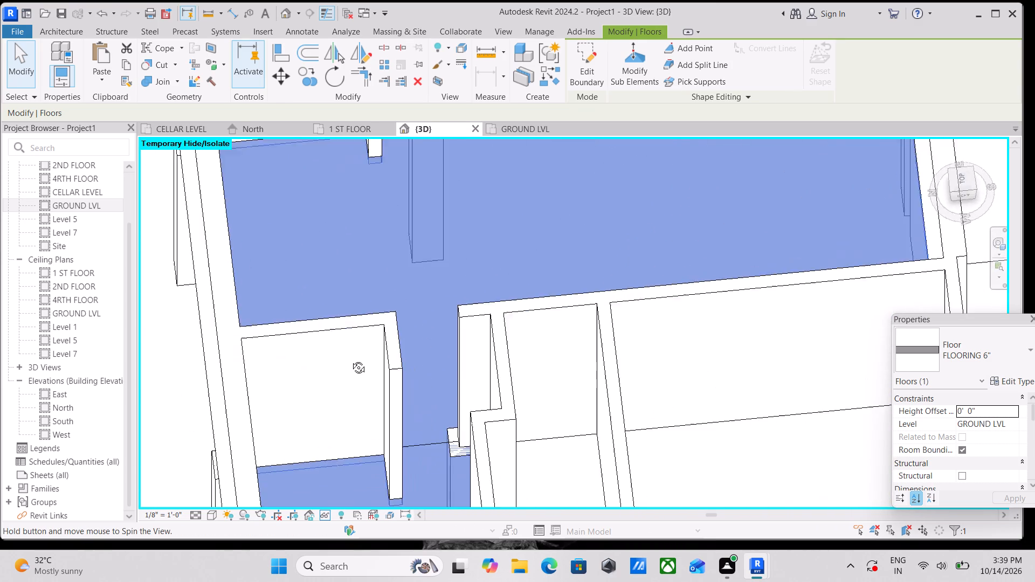
shift+middle_drag(350, 359, 473, 419)
scroll(464, 399, down, 10)
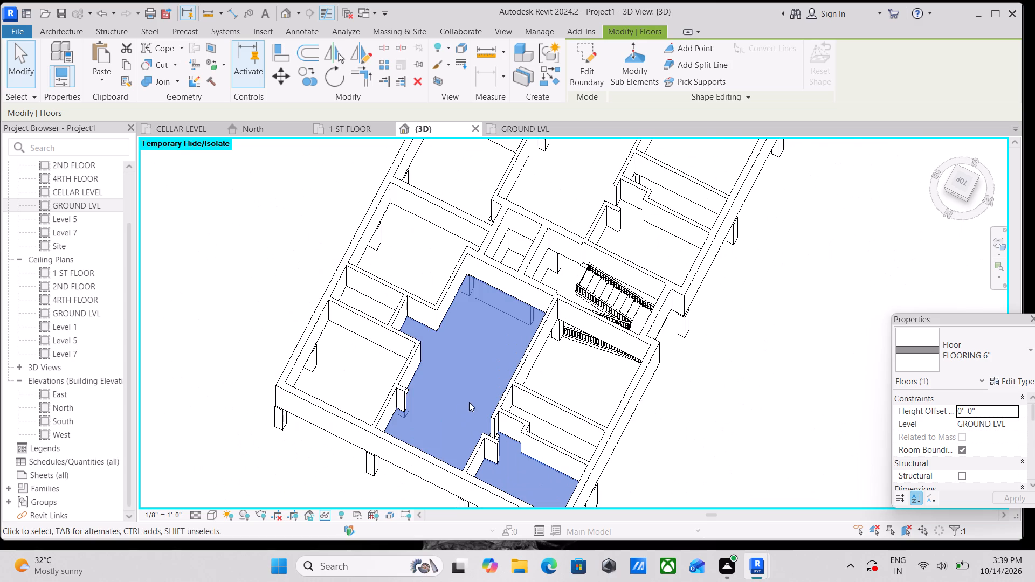
shift+middle_drag(473, 394, 224, 332)
shift+middle_drag(553, 396, 641, 254)
shift+middle_drag(565, 412, 567, 397)
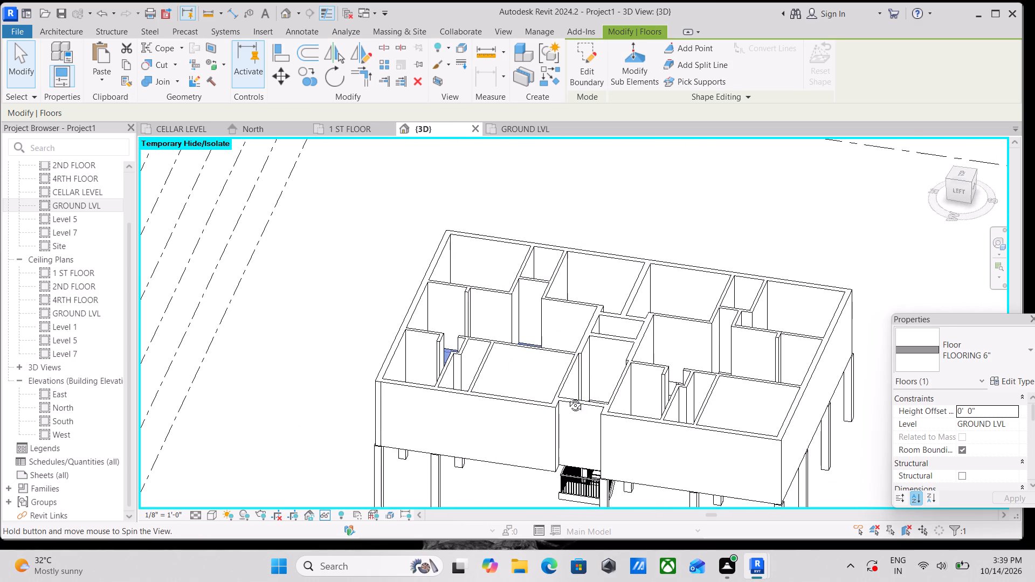
Examine the kitchen and living room floor in 3D from the side, from below and from above.
shift+middle_drag(567, 397, 649, 273)
shift+middle_drag(603, 367, 524, 350)
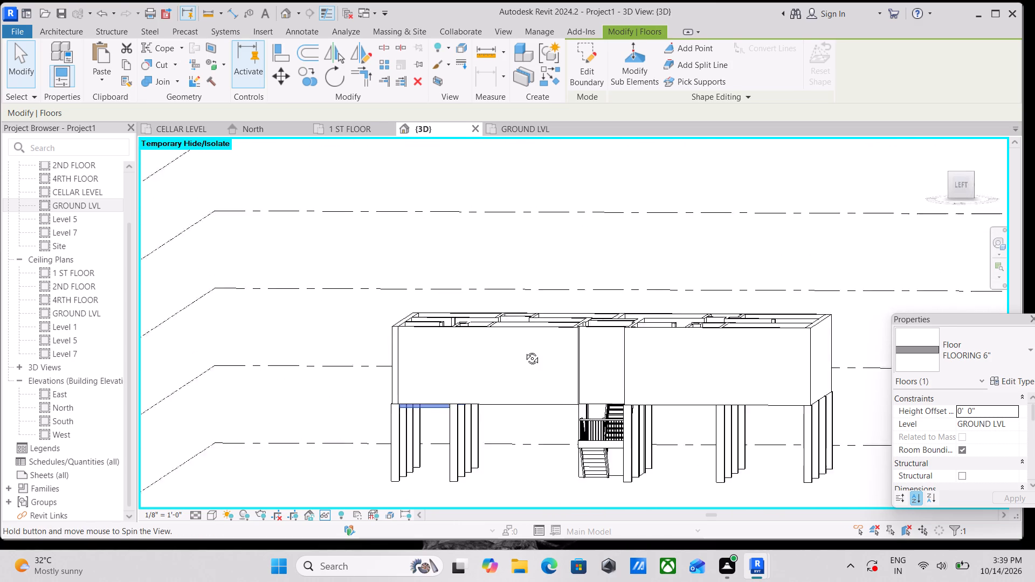
shift+middle_drag(524, 350, 505, 314)
shift+middle_drag(505, 314, 577, 315)
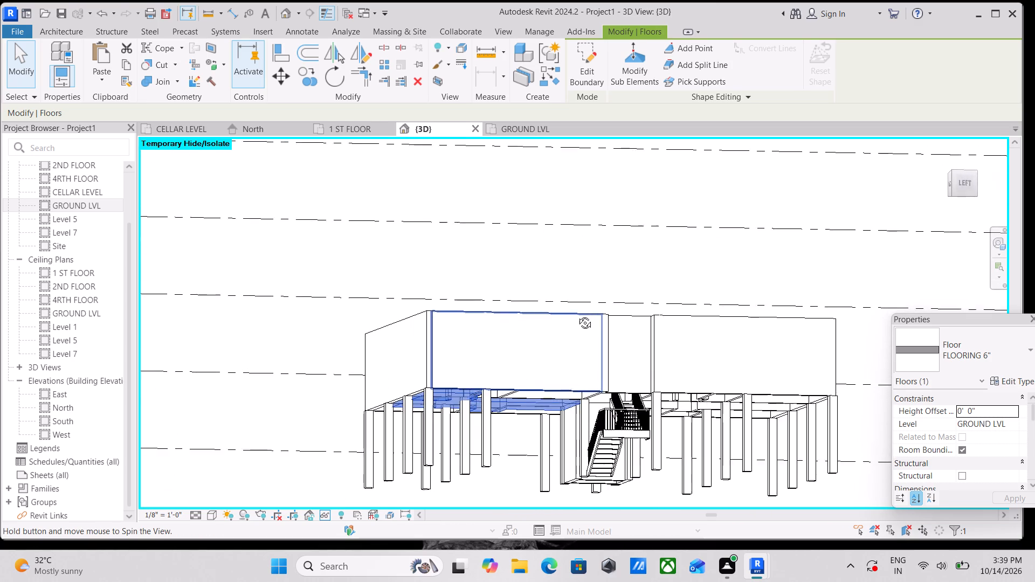
shift+middle_drag(577, 315, 584, 316)
scroll(486, 398, up, 2)
scroll(477, 390, down, 3)
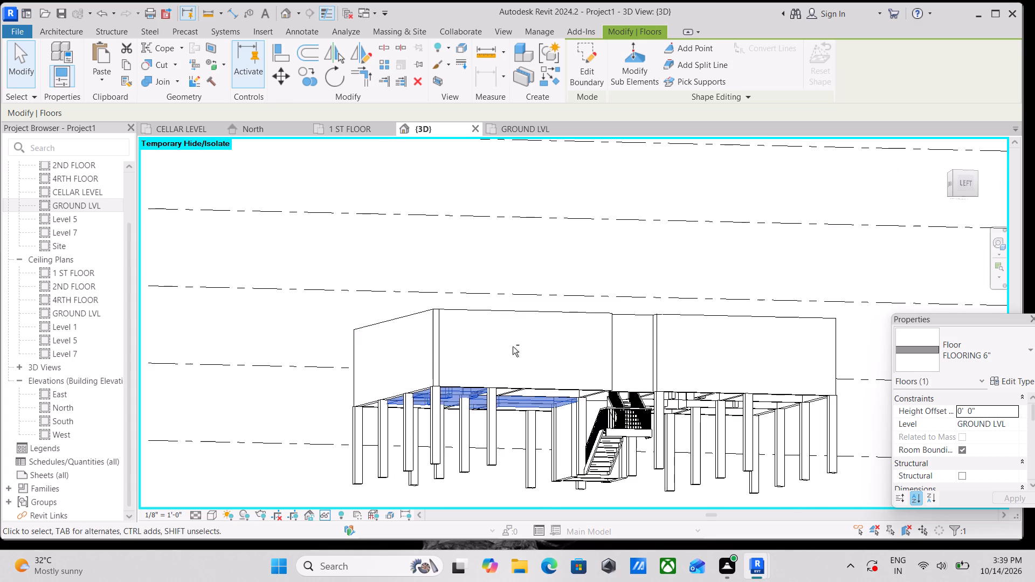
shift+middle_drag(510, 352, 387, 524)
shift+middle_drag(456, 428, 375, 494)
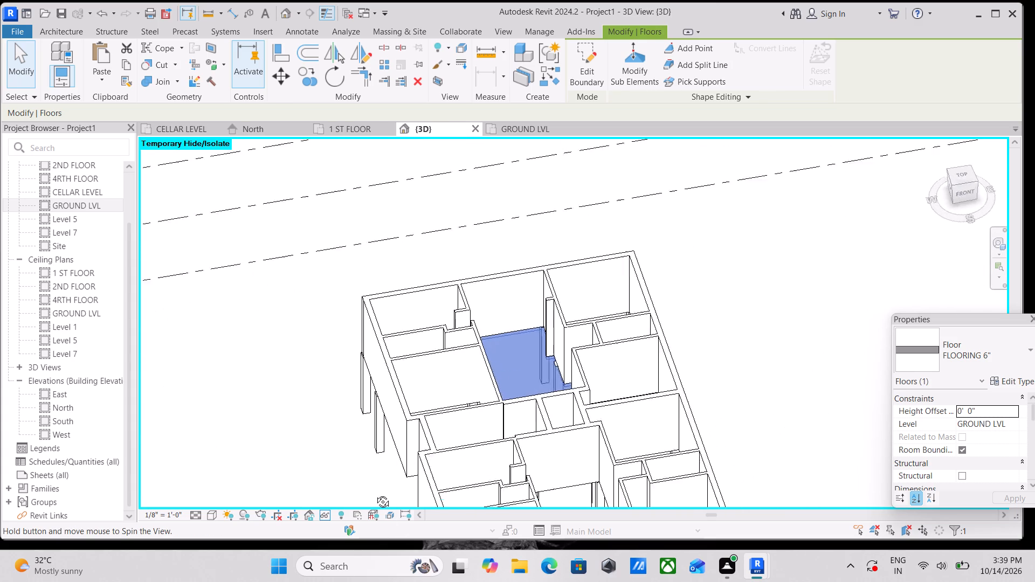
shift+middle_drag(375, 494, 342, 581)
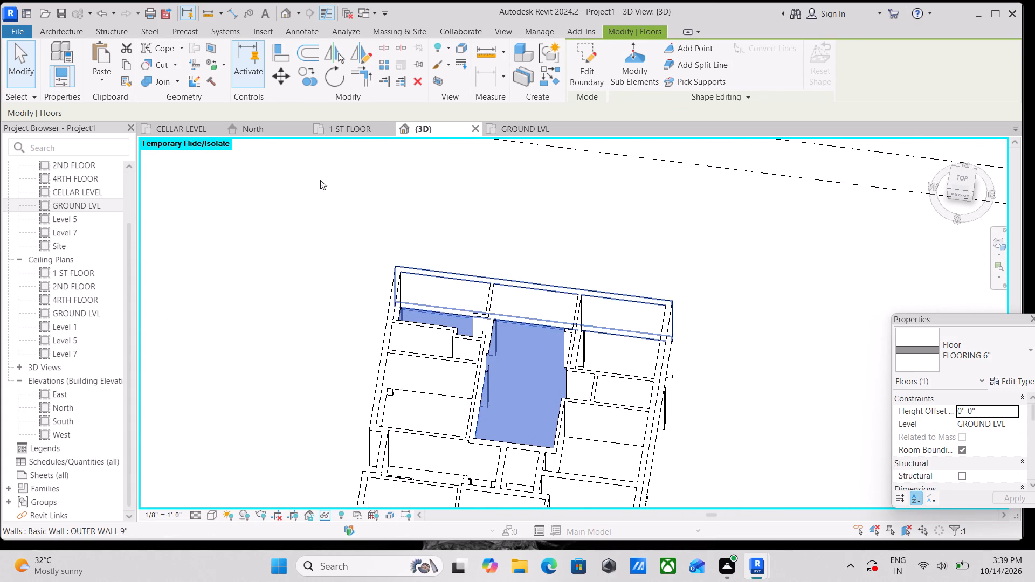
In the GROUND LVL plan, start a new FLOORING 6" floor and draw a rectangular boundary along bedroom 1's inner wall faces.
click(503, 127)
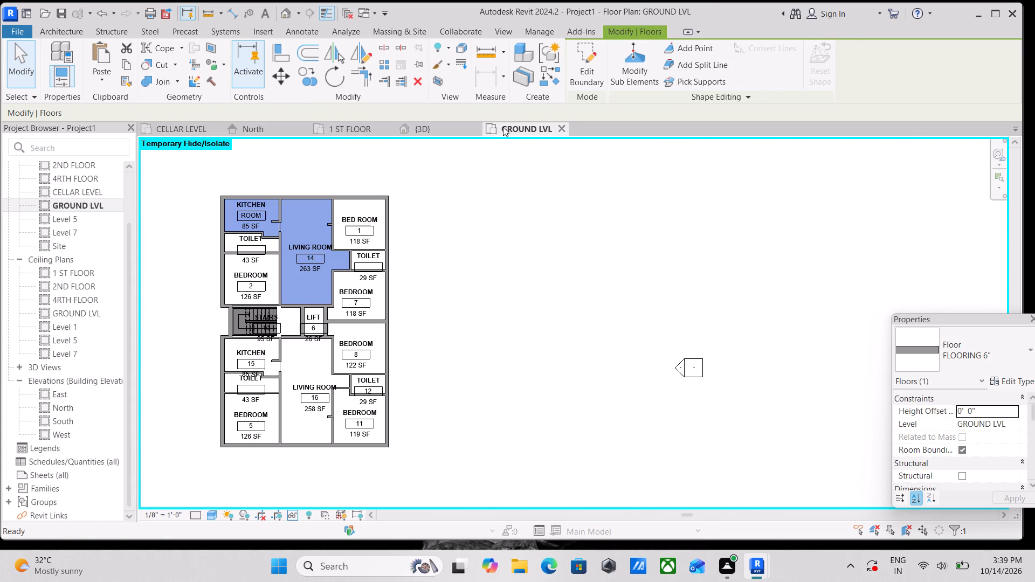
scroll(351, 260, up, 6)
middle_drag(286, 257, 367, 338)
scroll(334, 306, up, 1)
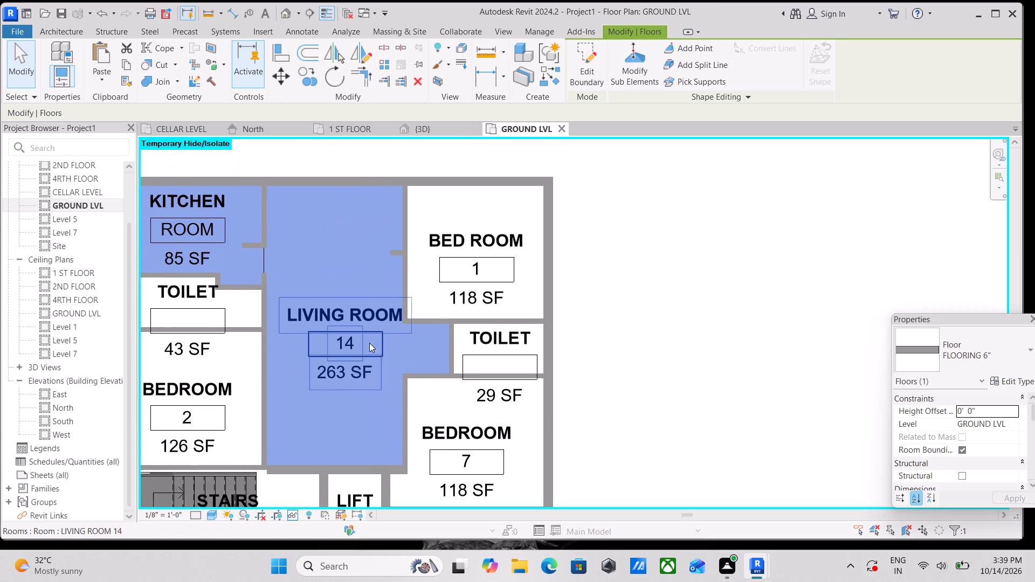
key(Escape)
scroll(417, 262, up, 2)
scroll(423, 268, down, 2)
middle_drag(422, 268, 413, 318)
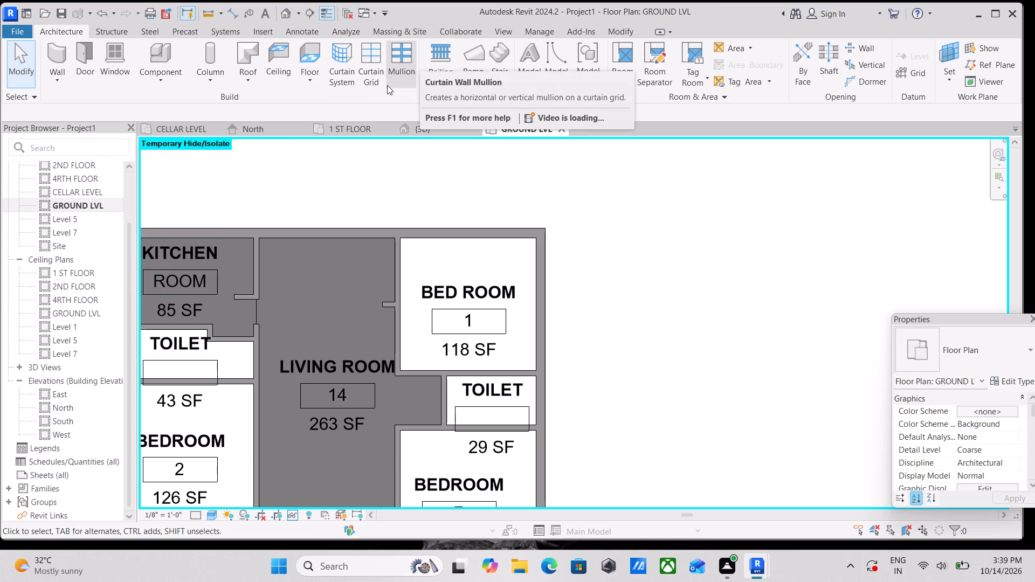
click(307, 79)
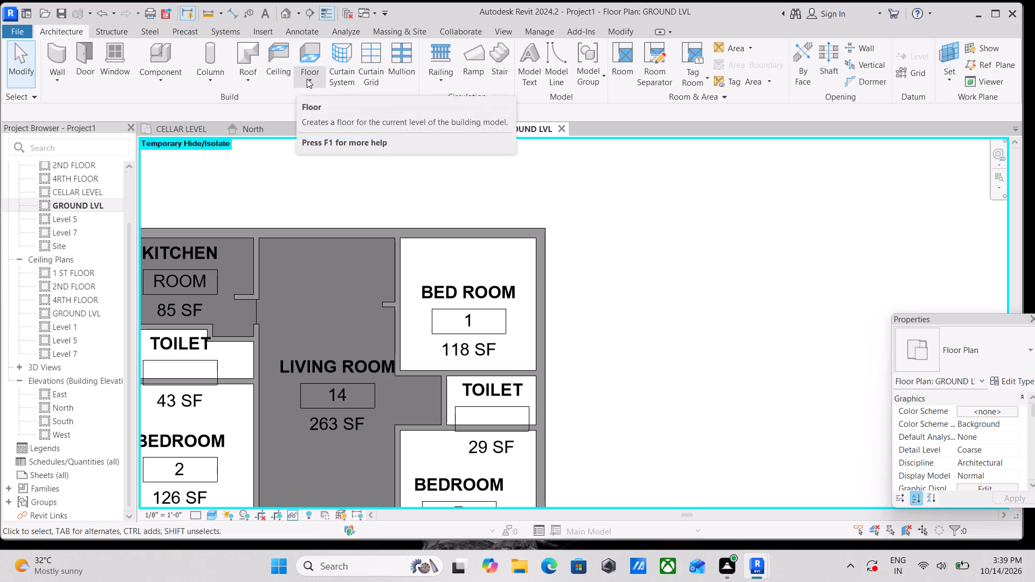
click(340, 101)
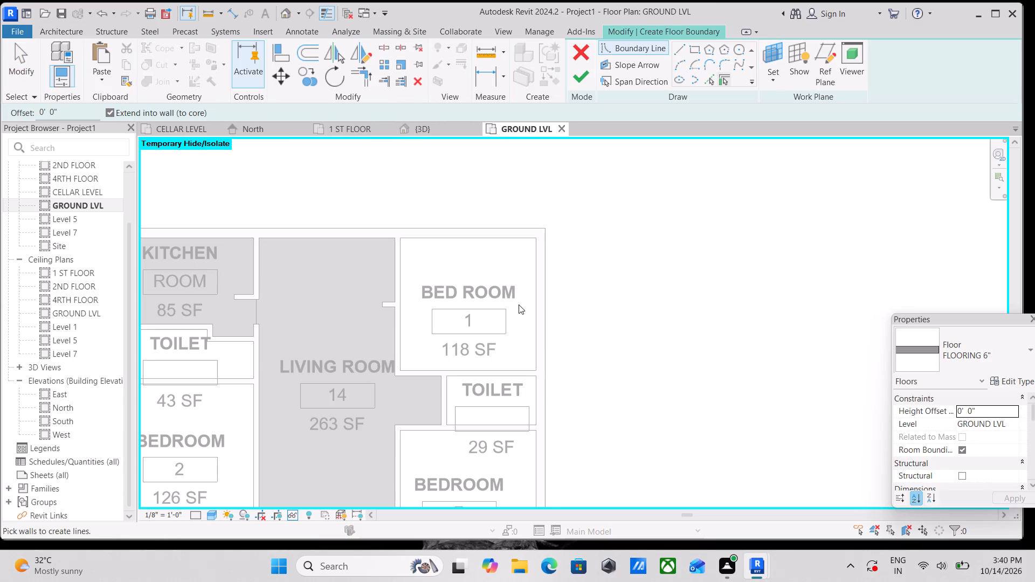
click(694, 49)
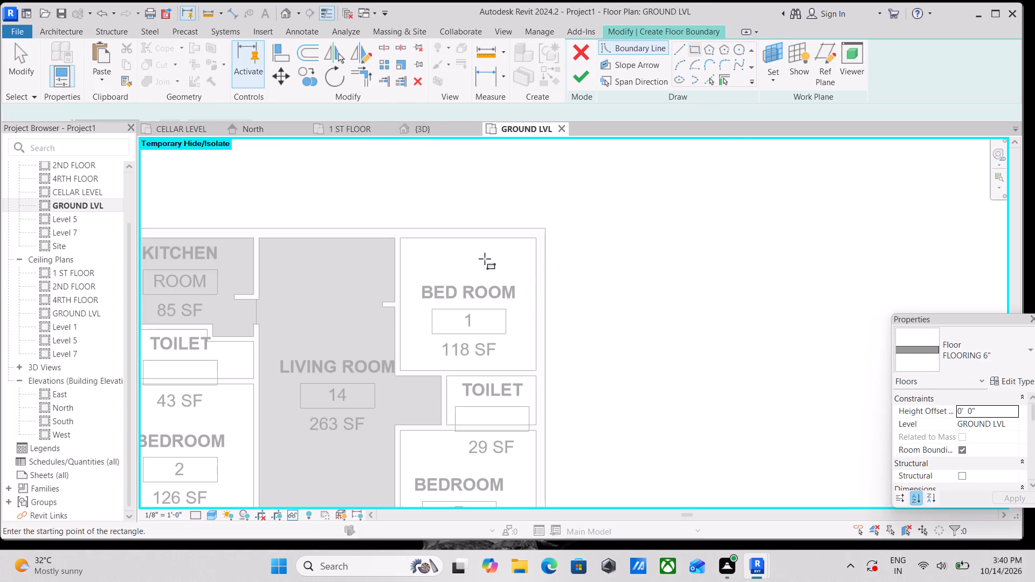
click(401, 241)
middle_drag(471, 309, 436, 240)
click(499, 300)
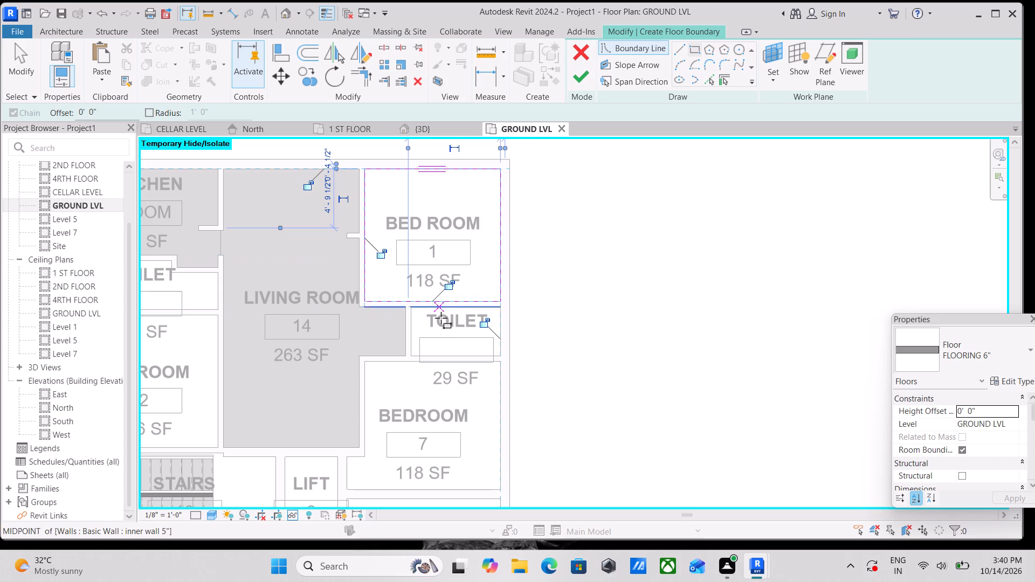
Draw a rectangular floor boundary 7'-3" wide along the inner wall faces of the 29 SF toilet below bedroom 1.
scroll(445, 334, up, 2)
click(399, 298)
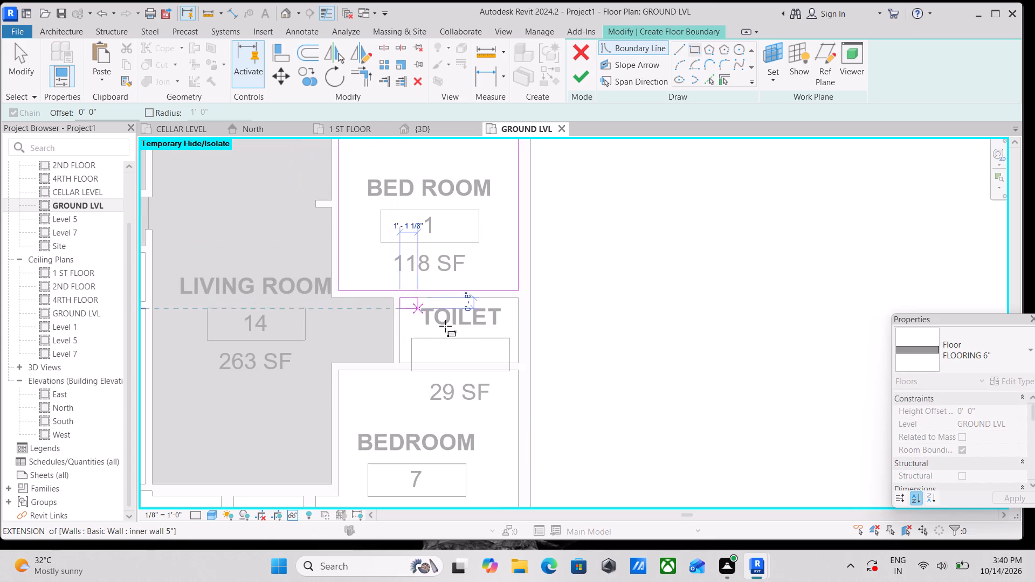
click(516, 362)
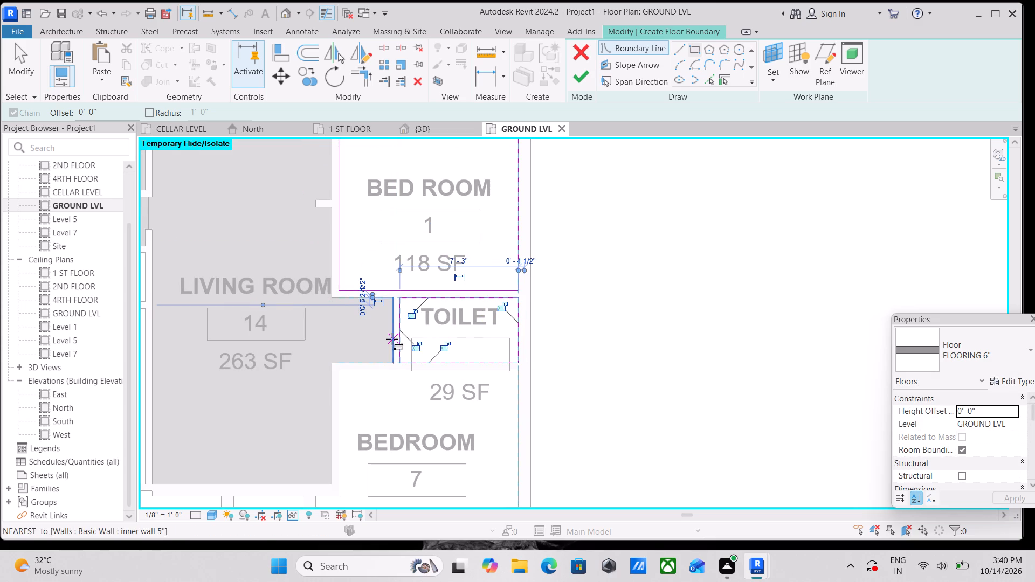
Draw a rectangular floor boundary 11'-9" wide by 10'-9" high along the inner wall faces of bedroom 2.
middle_drag(392, 339, 428, 200)
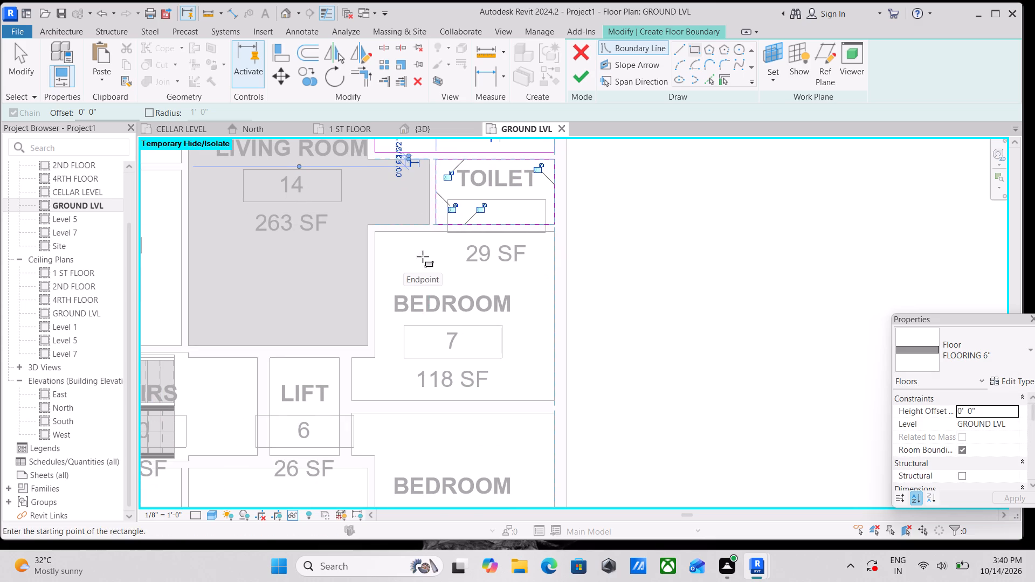
scroll(448, 299, down, 3)
scroll(347, 336, down, 1)
middle_drag(351, 333, 406, 336)
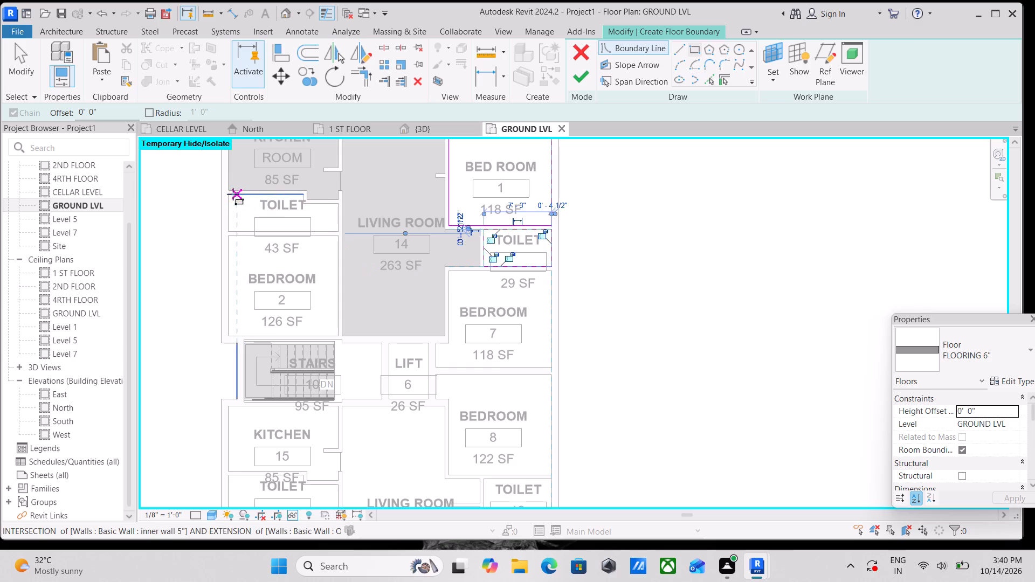
scroll(232, 194, up, 1)
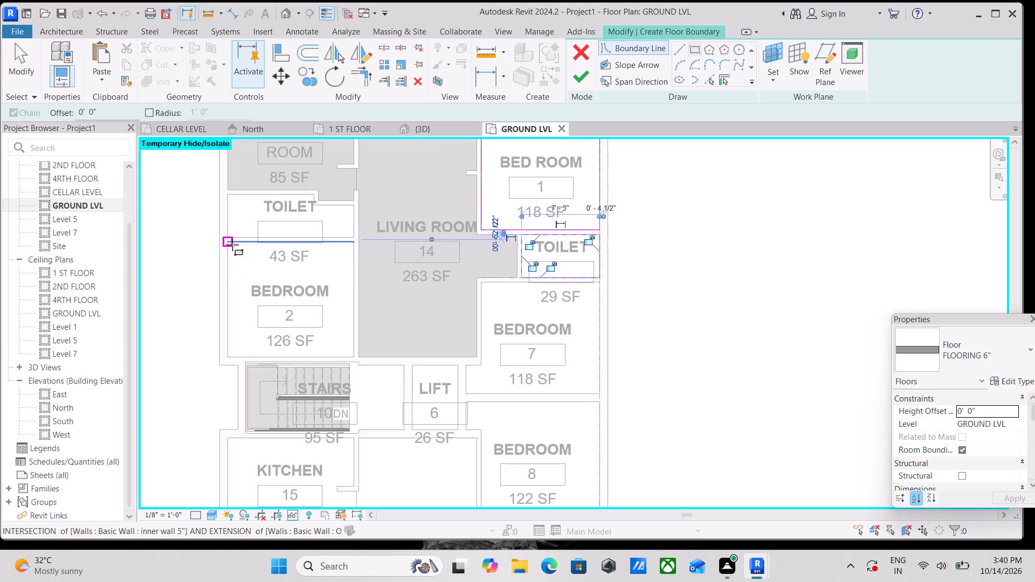
click(231, 244)
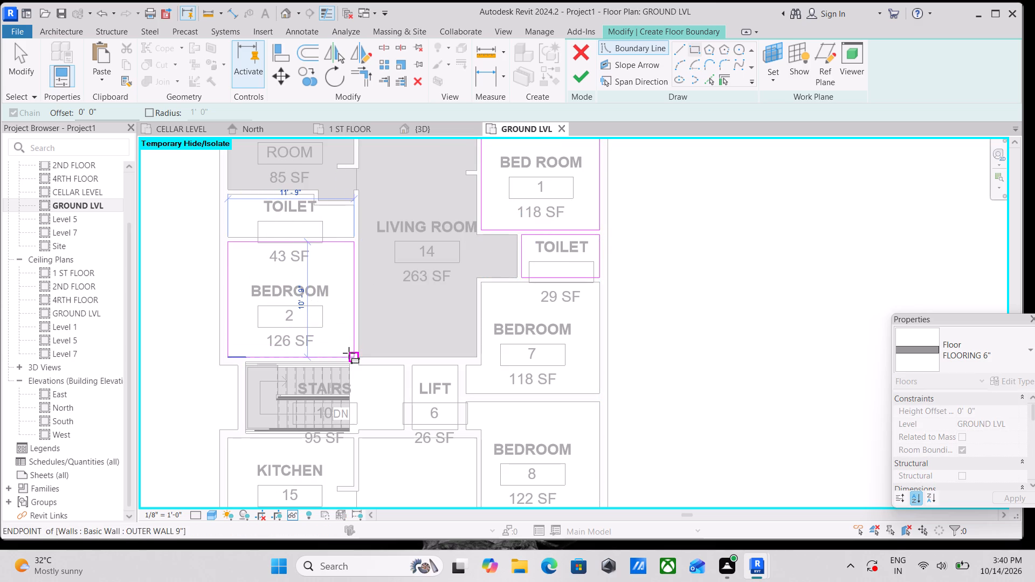
click(349, 355)
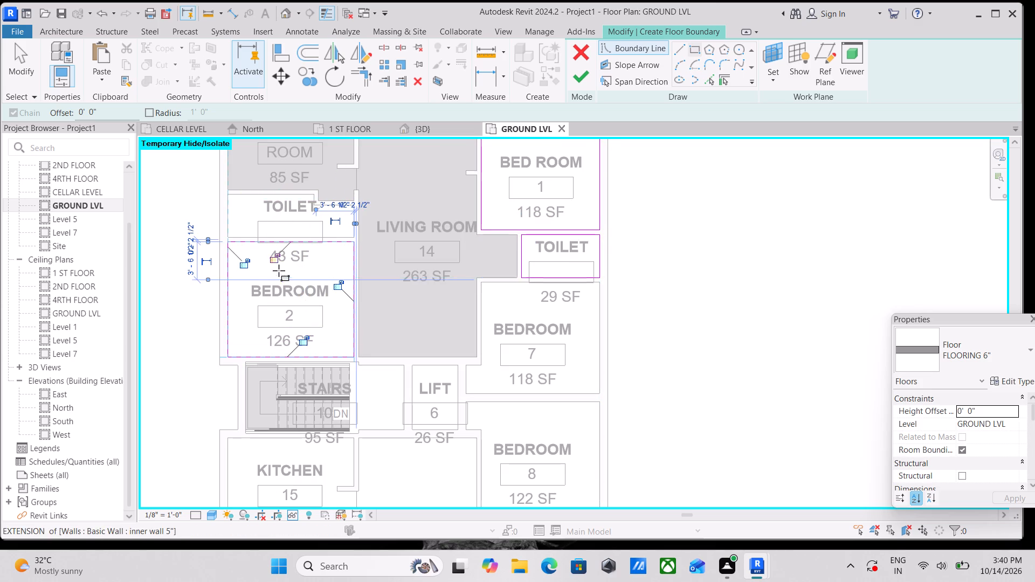
Draw a closed line boundary around the 43 SF toilet above bedroom 2, following its inner wall faces and the 1'-0" step.
middle_drag(279, 271, 274, 331)
scroll(270, 295, up, 3)
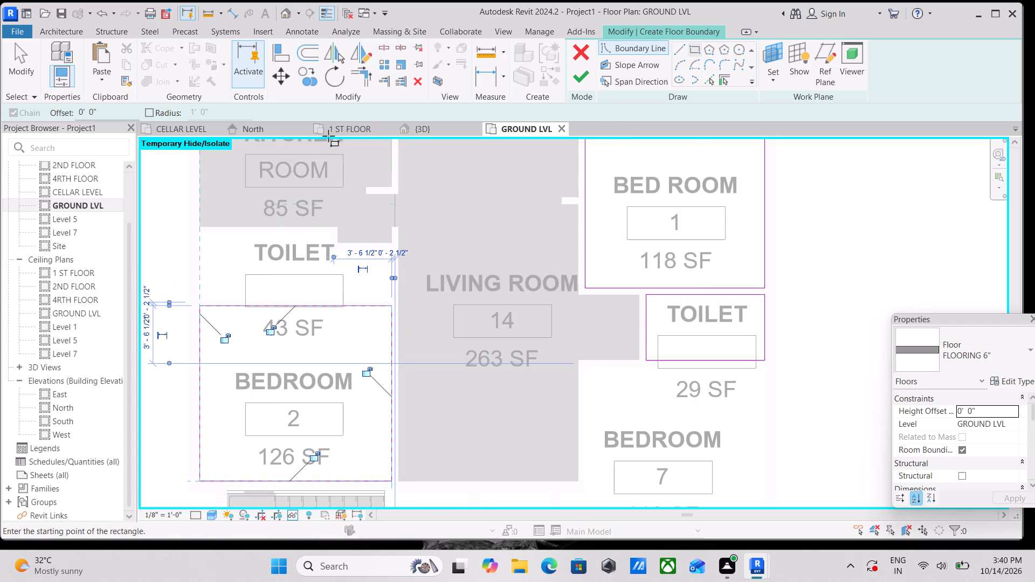
click(682, 46)
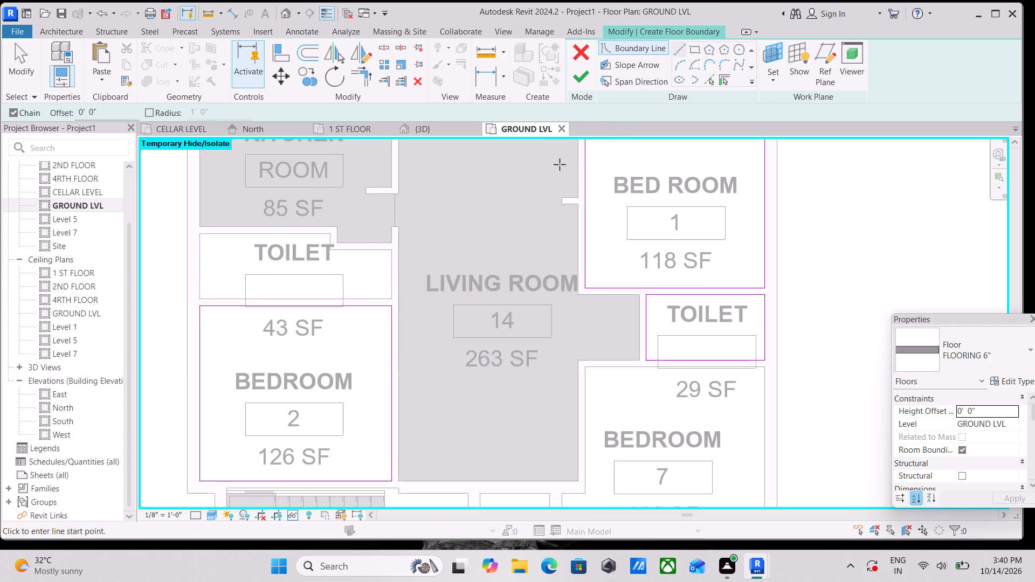
scroll(246, 260, up, 3)
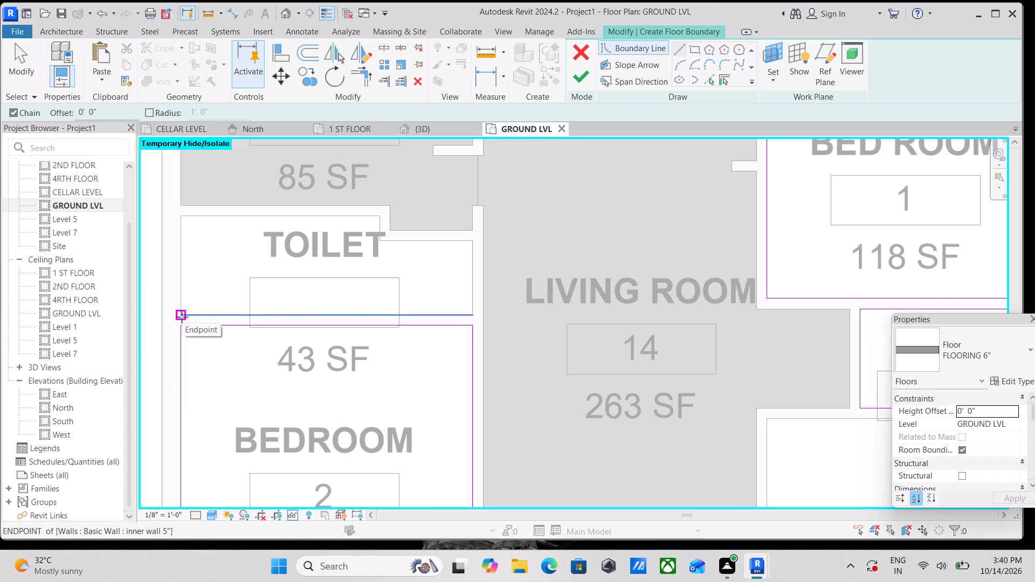
click(182, 317)
middle_drag(350, 306, 197, 315)
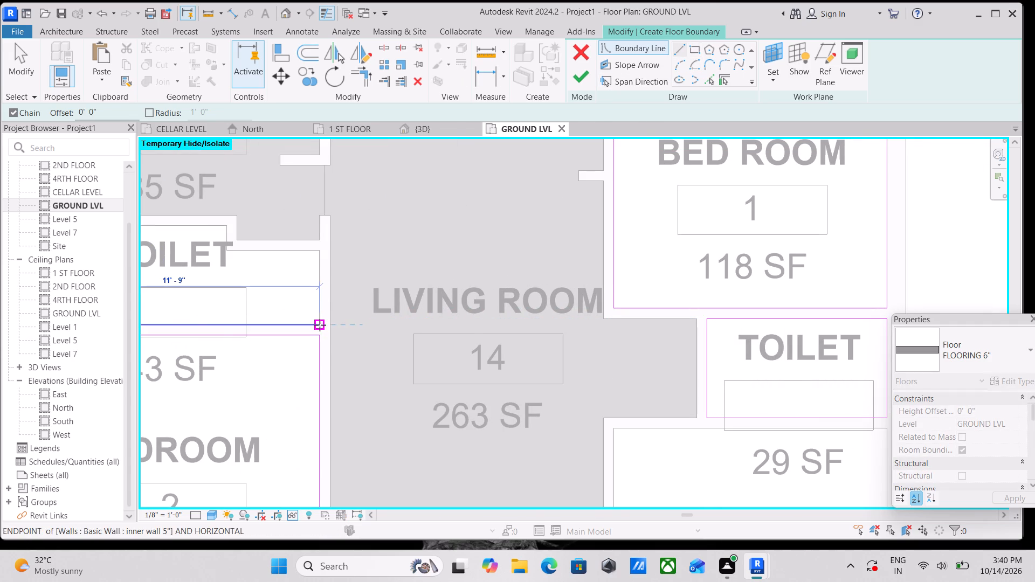
click(320, 325)
click(319, 248)
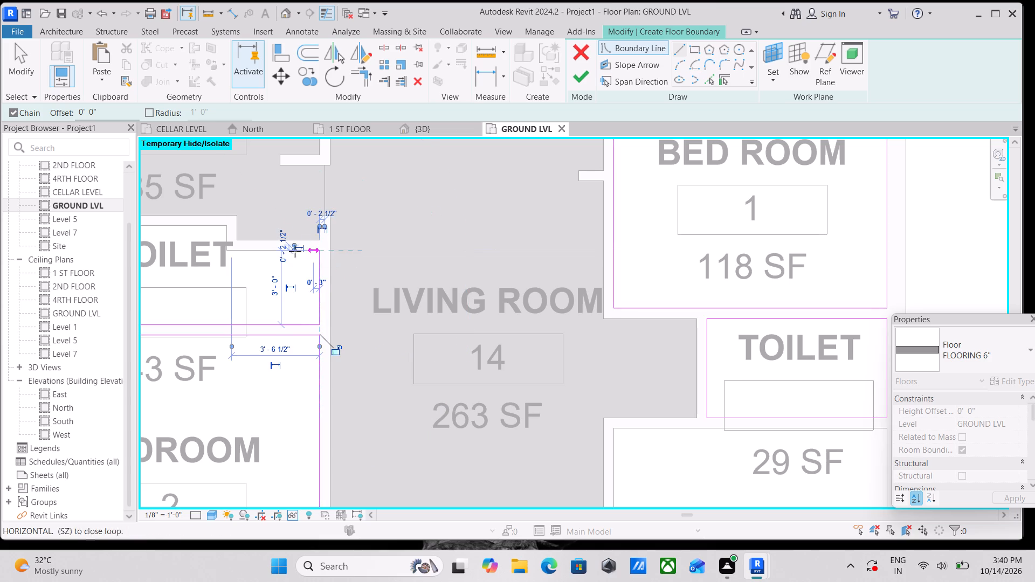
click(228, 250)
click(227, 227)
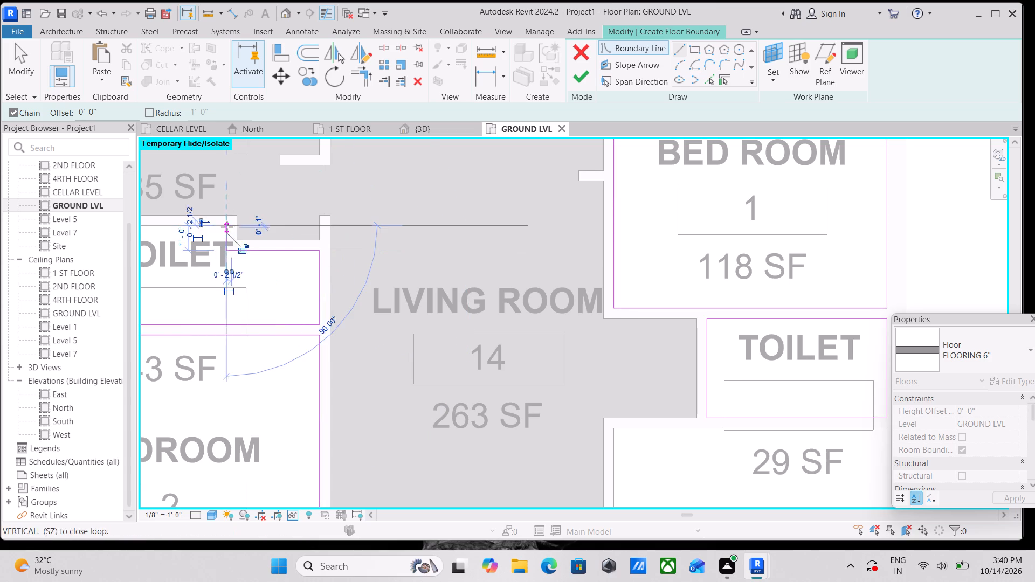
middle_drag(197, 237, 482, 244)
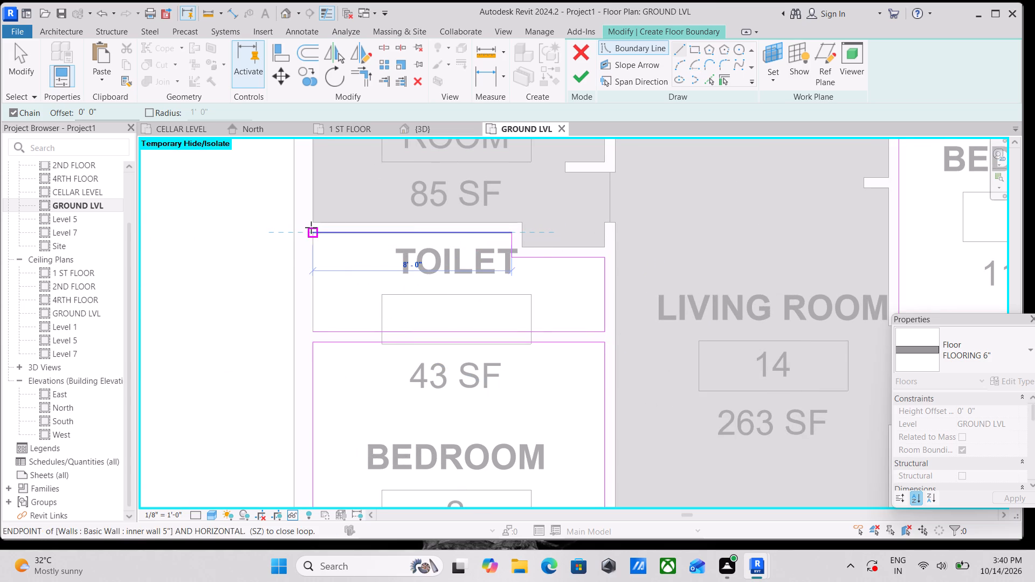
click(311, 227)
click(314, 332)
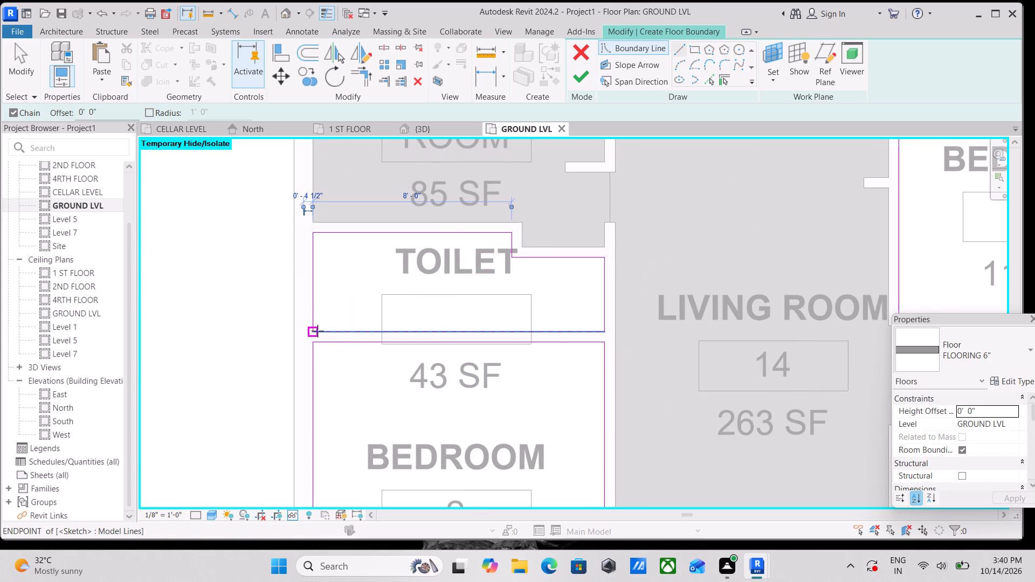
key(Escape)
Draw a closed line boundary around bedroom 7, following its inner wall faces and the step beside the lift, 12'-5" wide along its lower edge.
scroll(394, 287, down, 3)
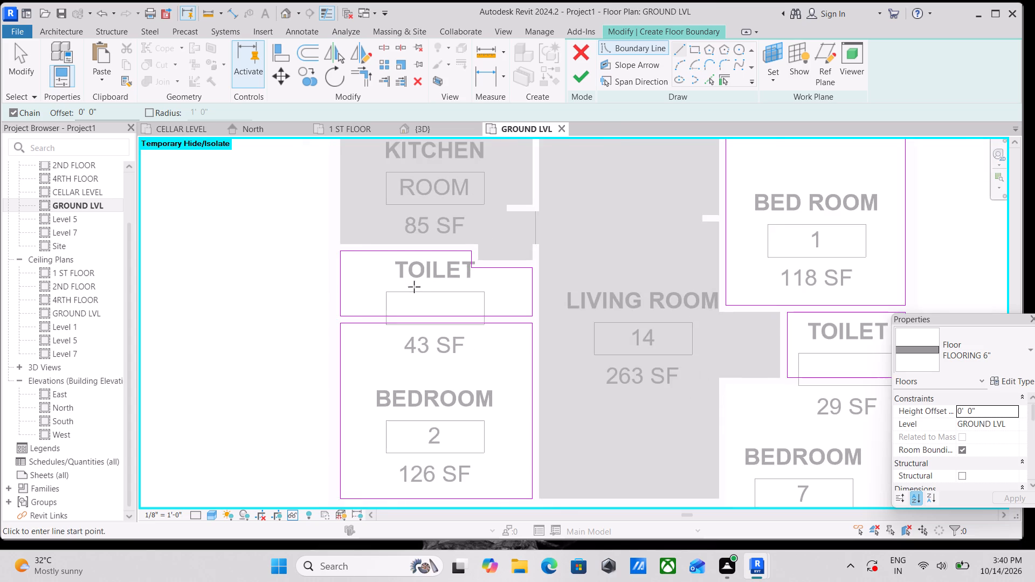
scroll(425, 291, down, 3)
middle_drag(429, 293, 311, 210)
scroll(474, 275, down, 1)
middle_drag(475, 275, 286, 213)
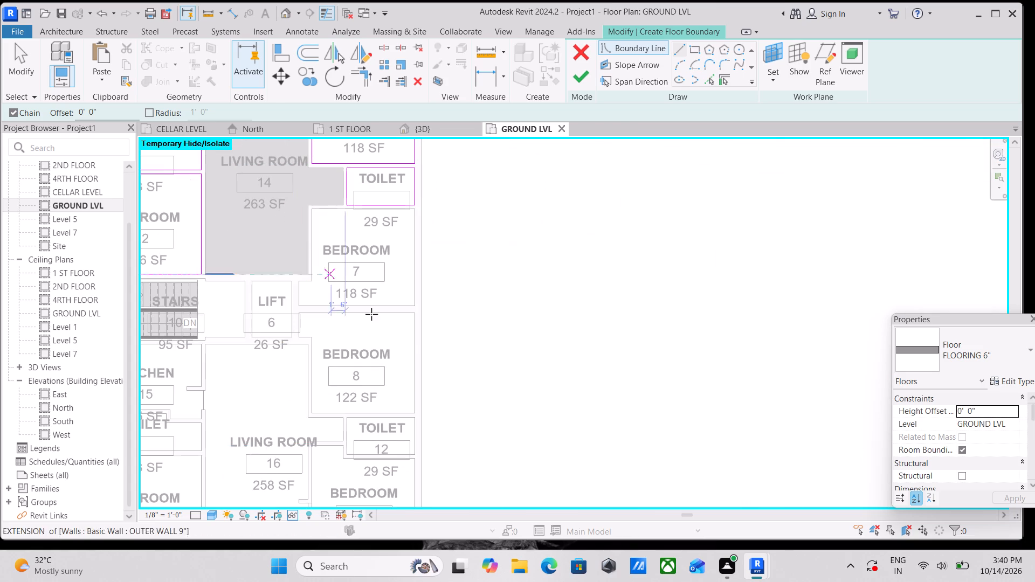
scroll(403, 350, down, 1)
middle_drag(403, 350, 393, 427)
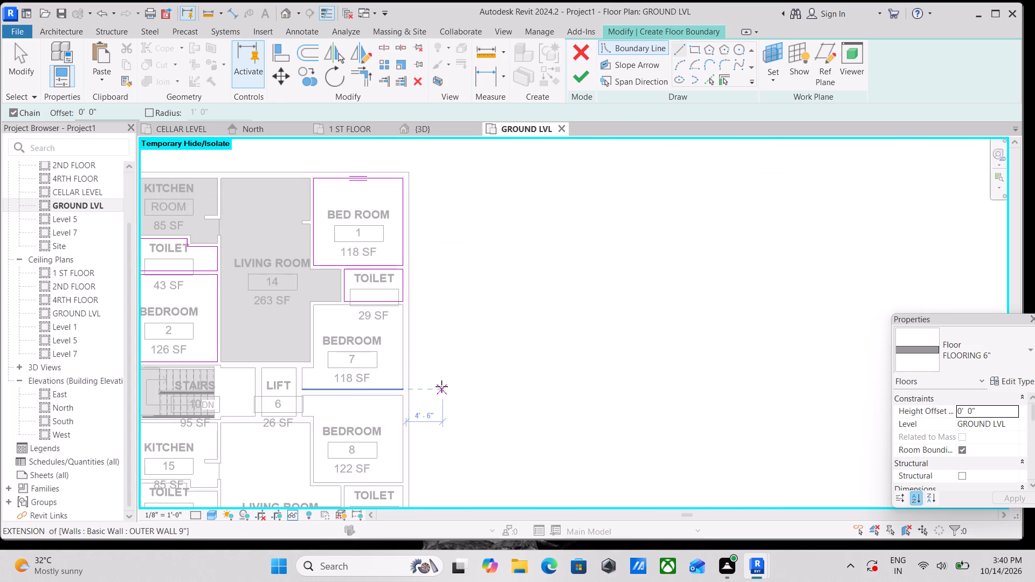
middle_drag(366, 390, 454, 355)
scroll(416, 342, up, 2)
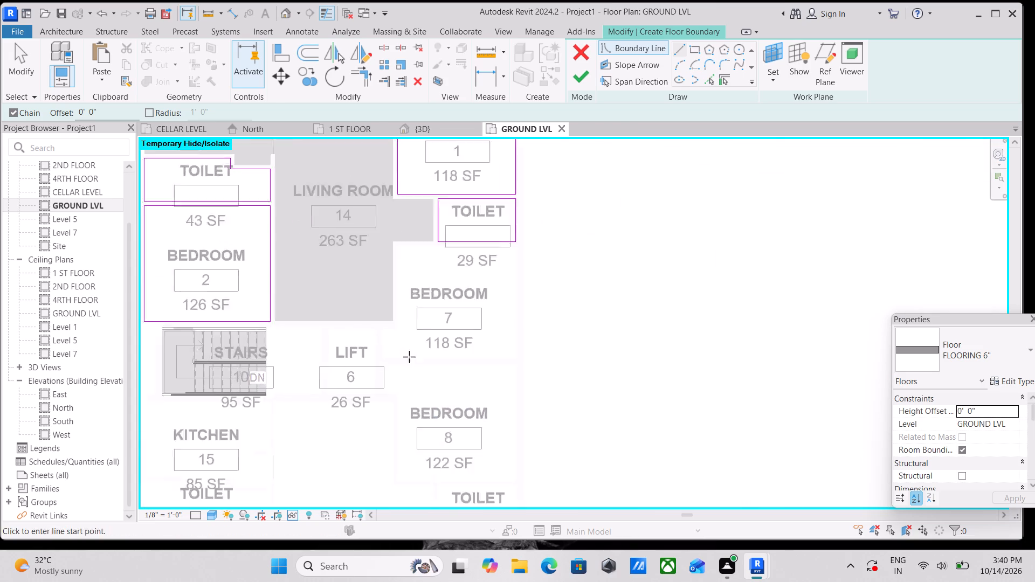
scroll(409, 357, up, 4)
click(373, 357)
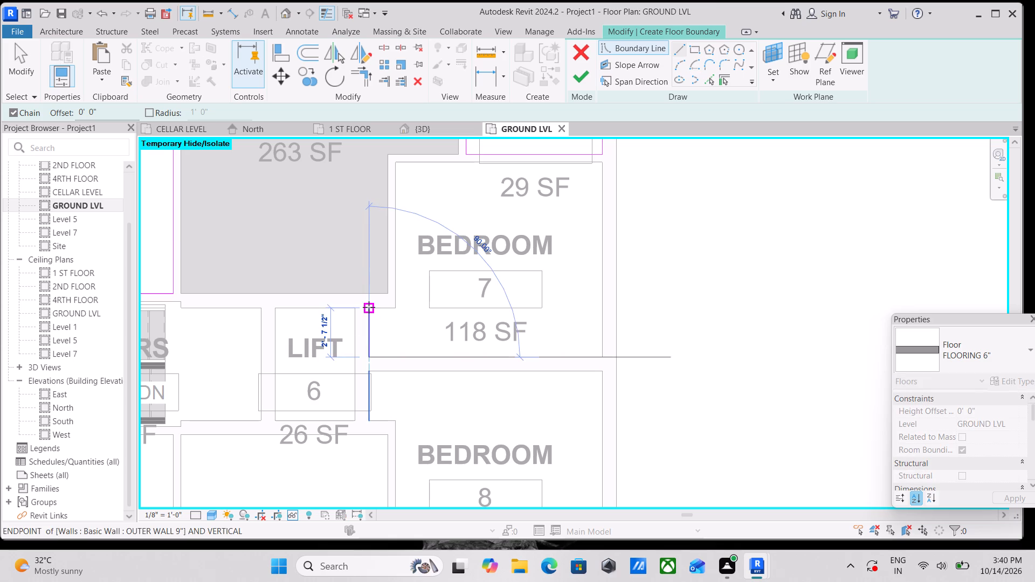
click(369, 307)
click(400, 308)
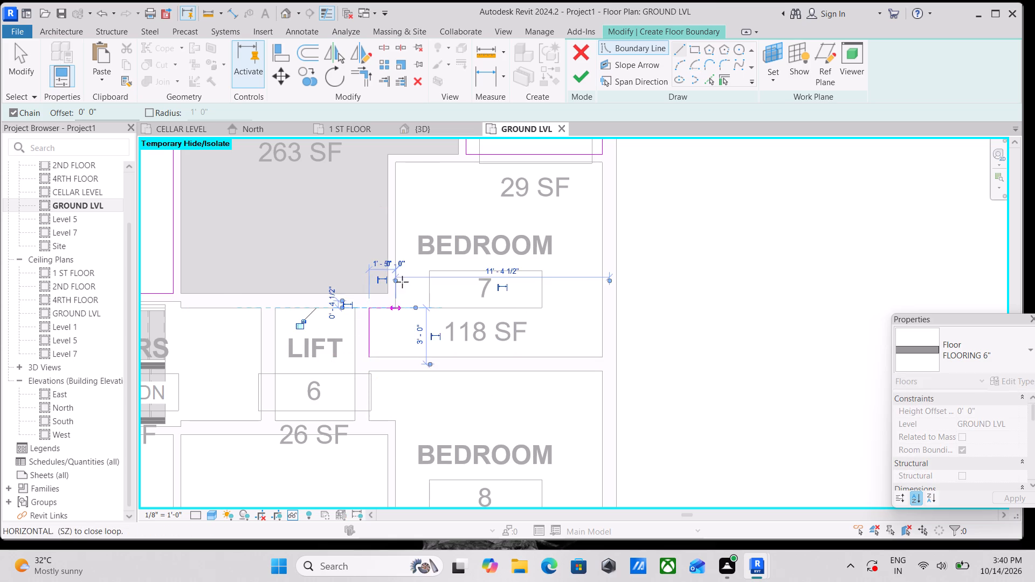
middle_drag(398, 264, 388, 396)
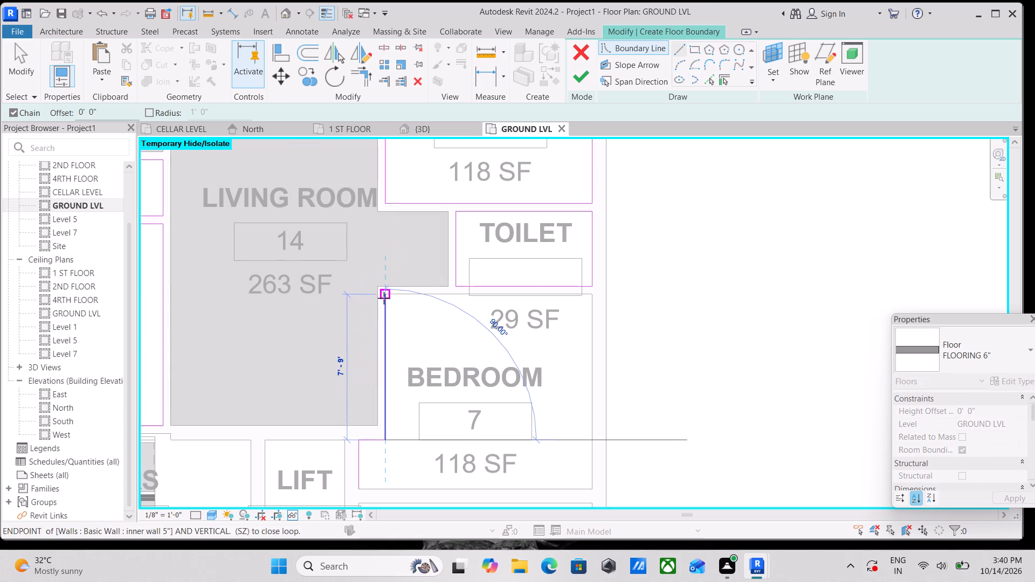
click(384, 297)
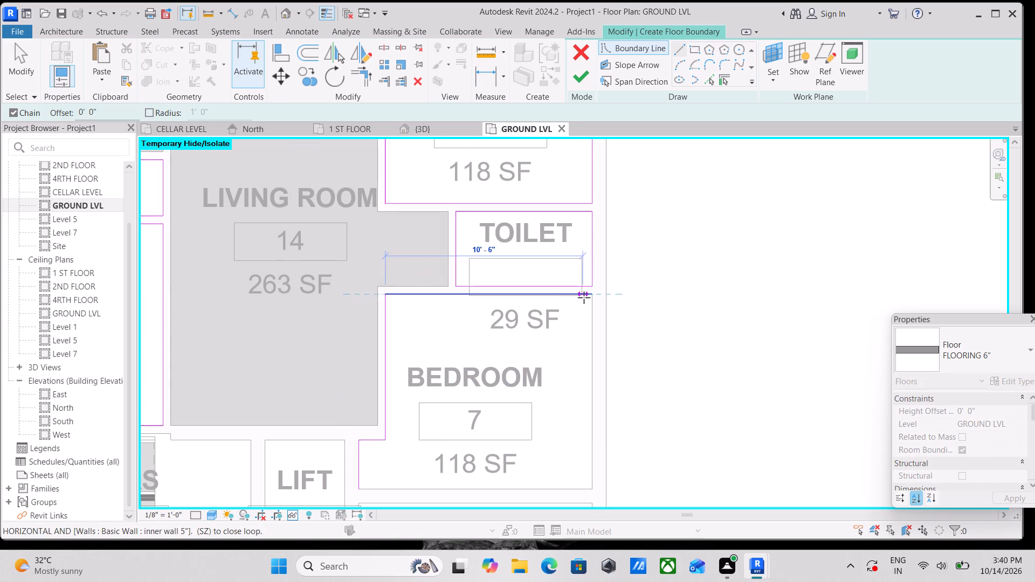
click(592, 295)
middle_drag(589, 351, 561, 271)
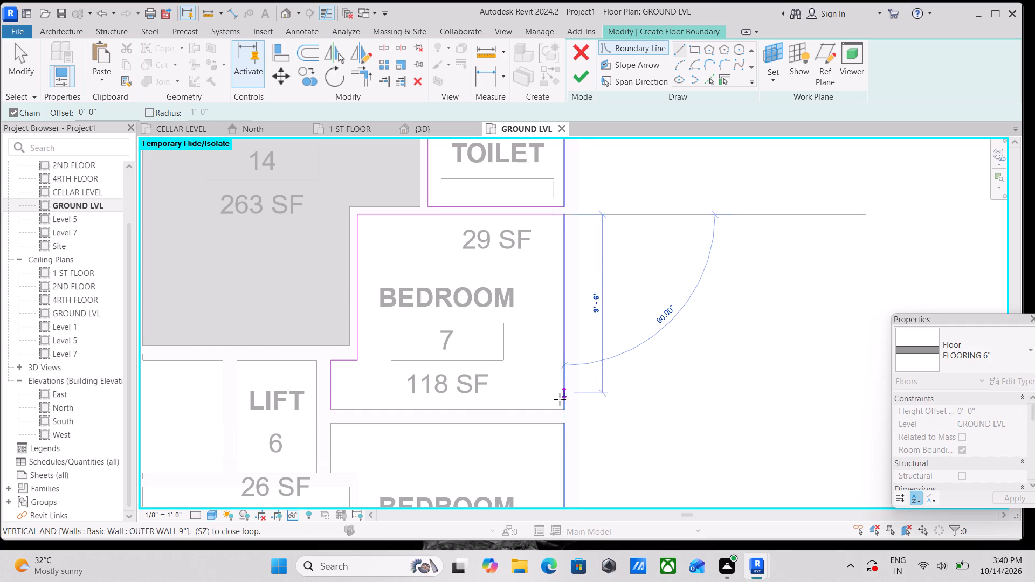
click(564, 410)
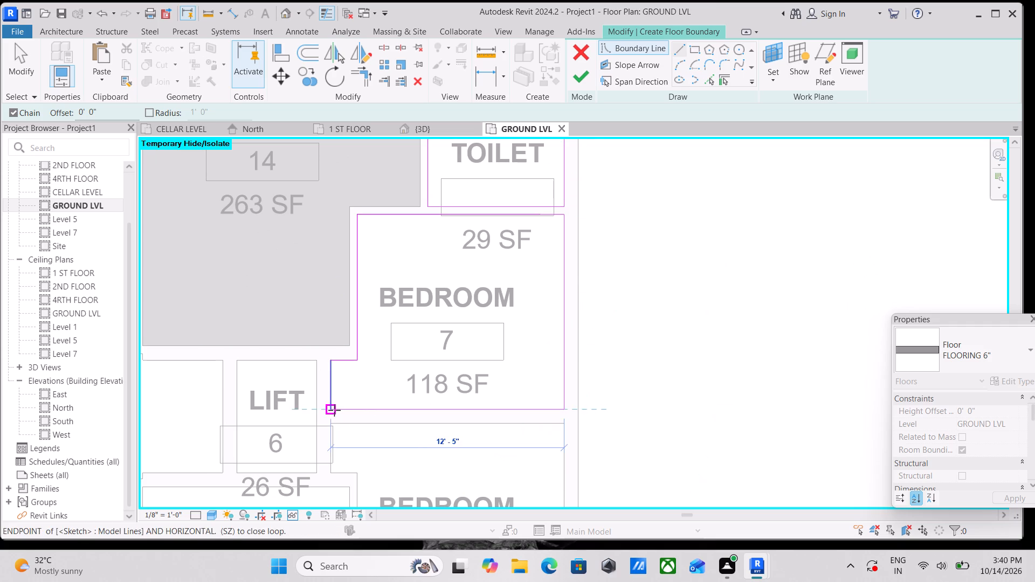
click(334, 410)
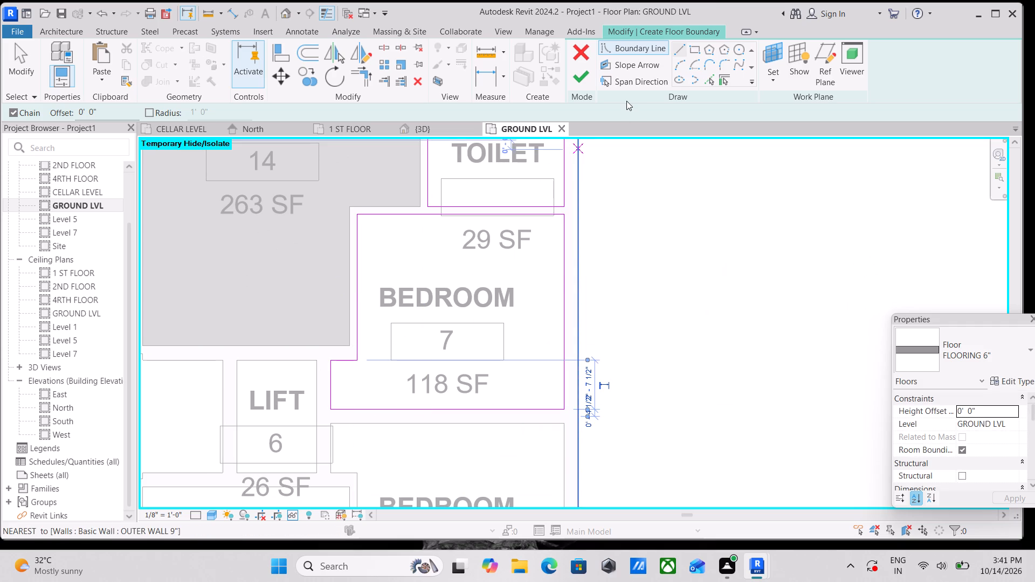
Finish the FLOORING 6" sketch, try attaching the walls to the floor's bottom, and cancel the attachment.
click(582, 70)
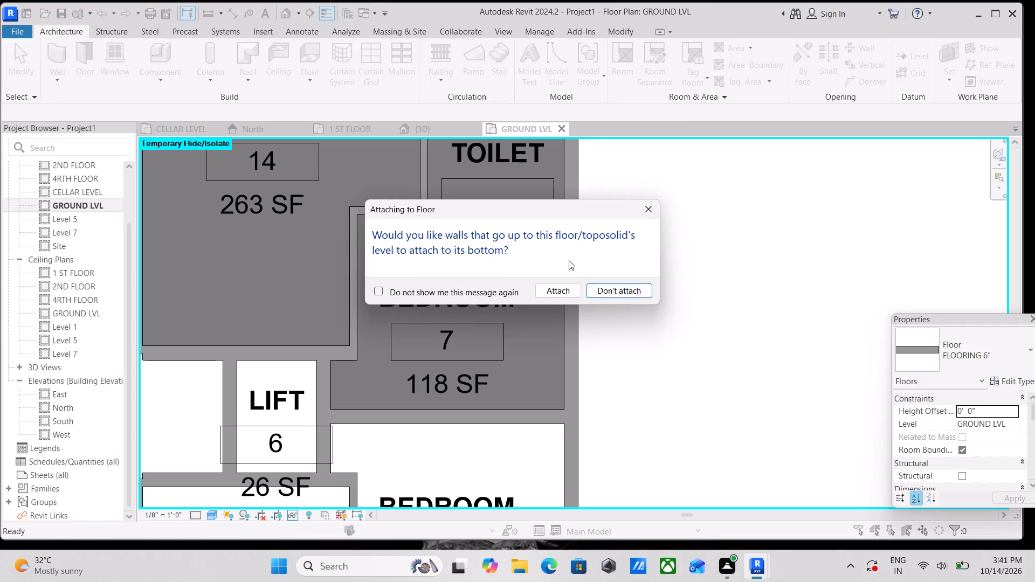
click(569, 287)
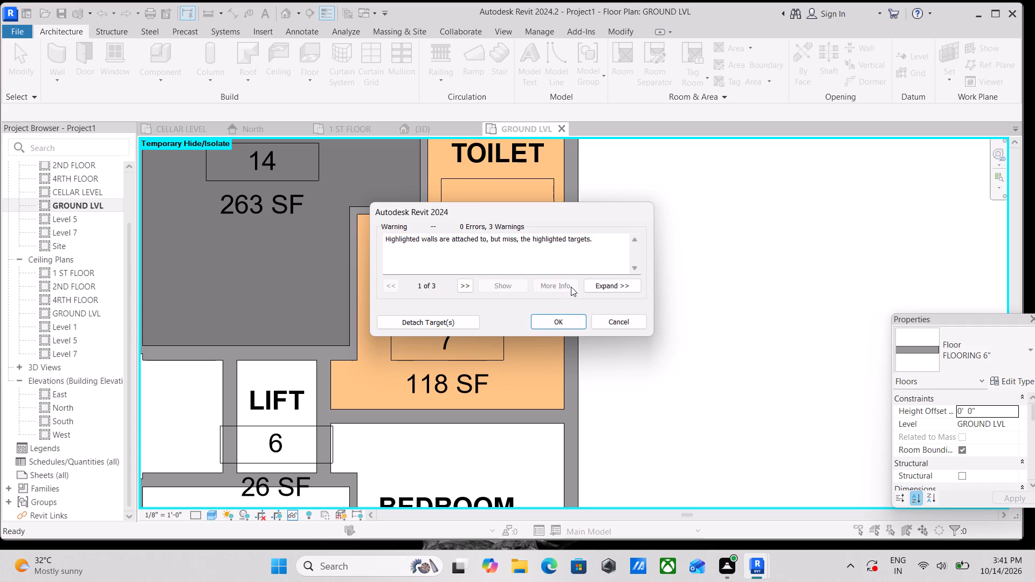
click(630, 327)
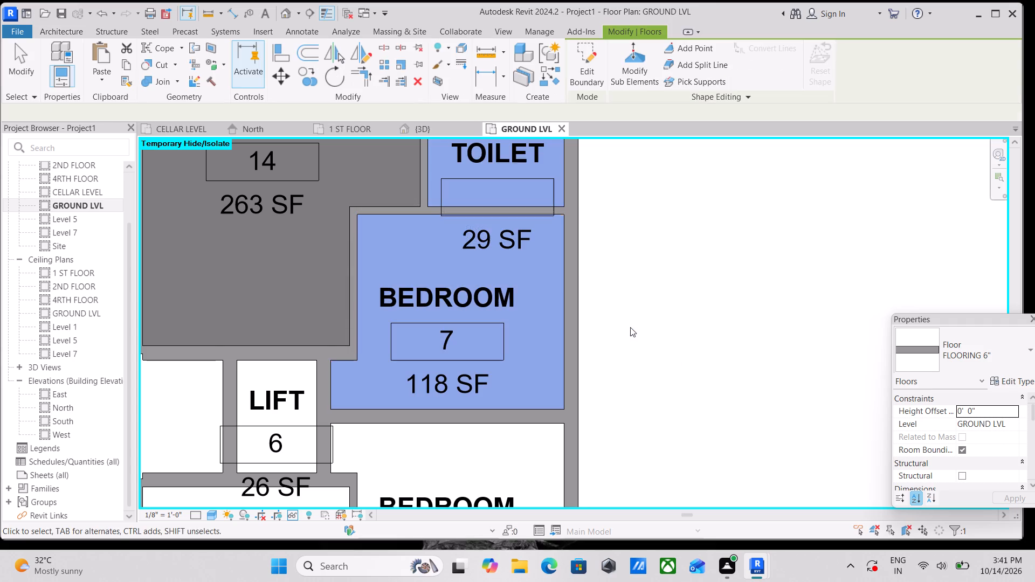
Switch to the {3D} view and examine the new bedroom and toilet floors against the walls and columns from the side and above.
scroll(608, 326, down, 3)
scroll(475, 213, down, 3)
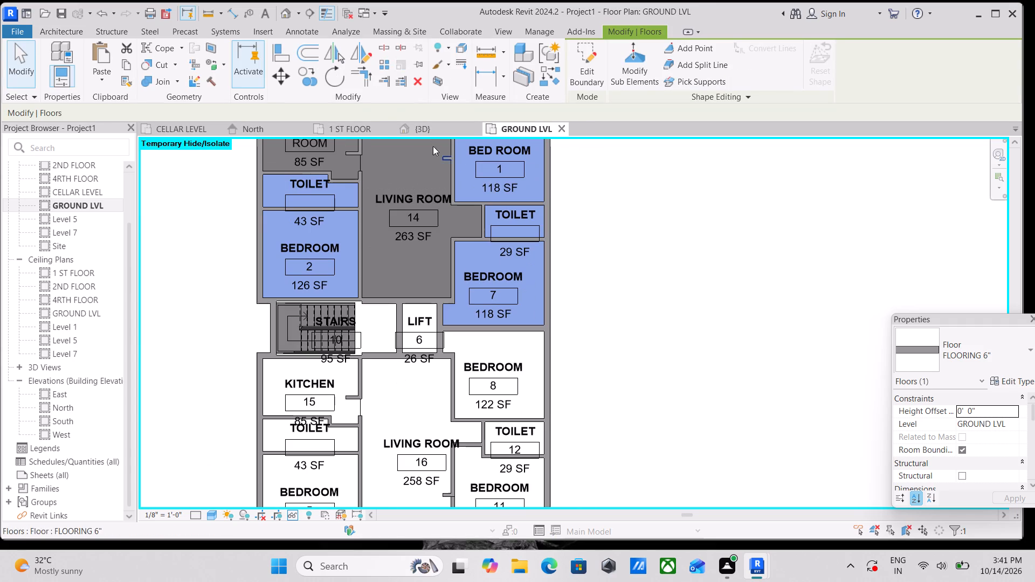
click(426, 130)
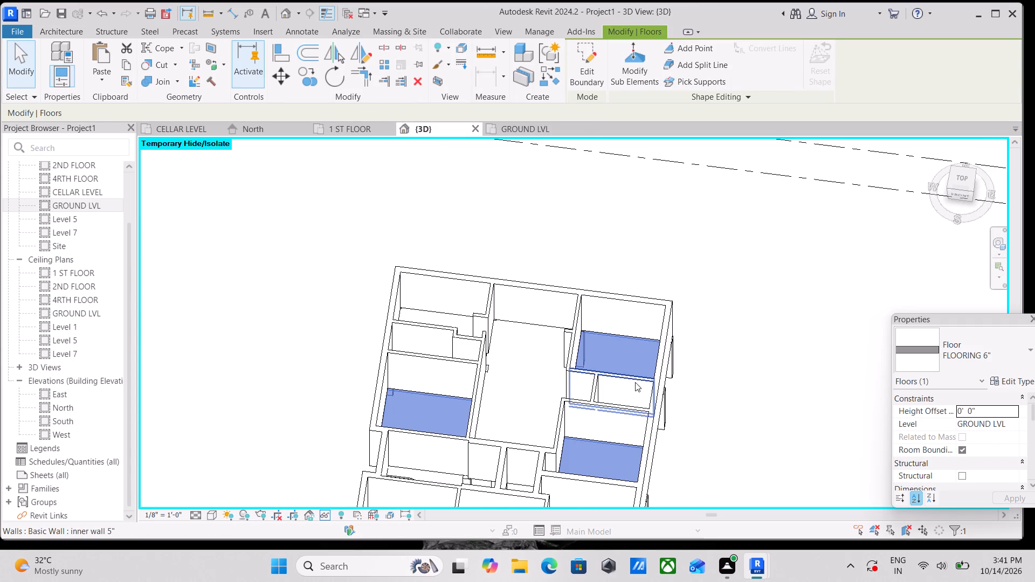
shift+middle_drag(652, 412, 515, 211)
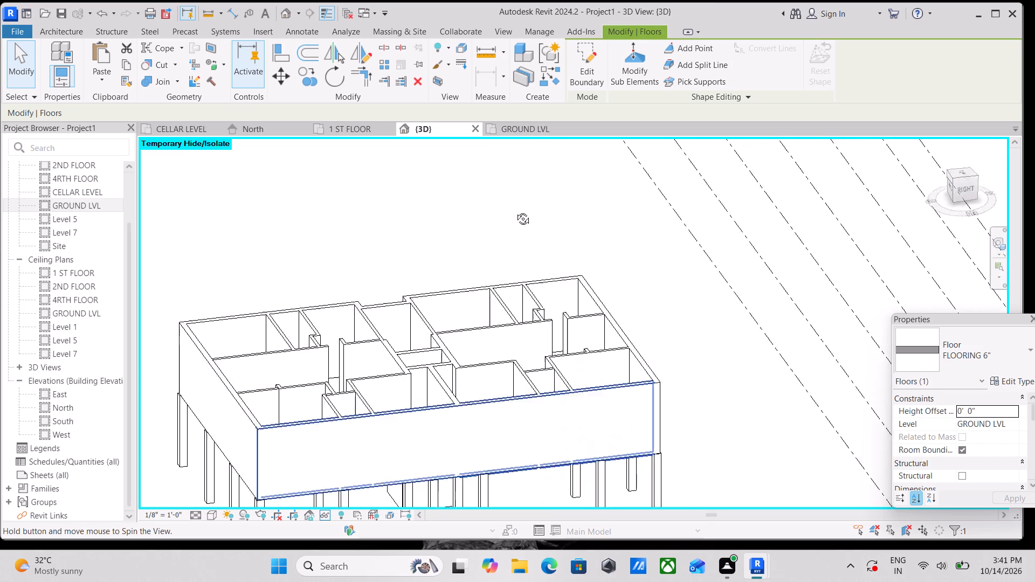
shift+middle_drag(515, 211, 517, 197)
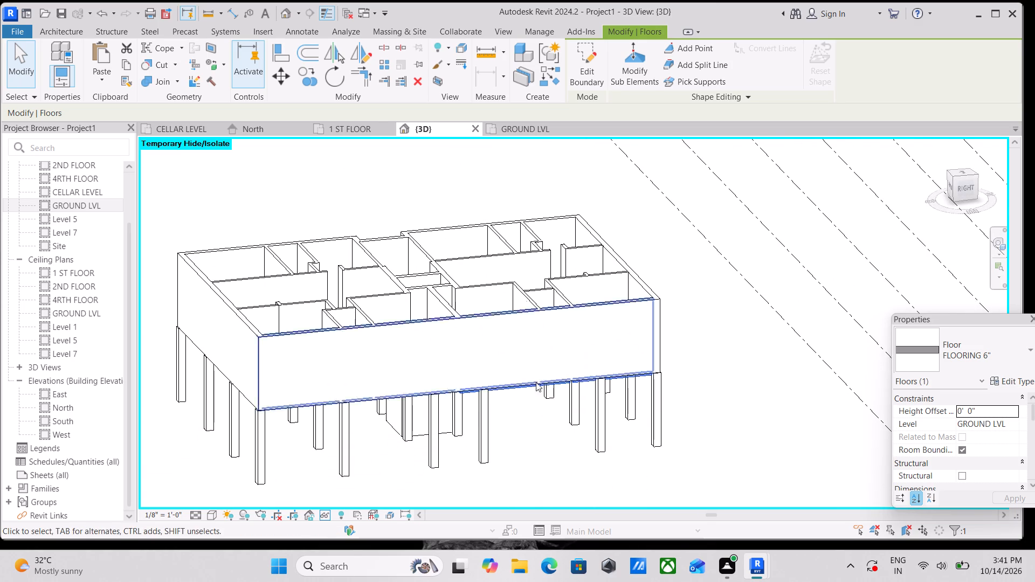
shift+middle_drag(520, 410, 474, 383)
shift+middle_drag(453, 370, 560, 387)
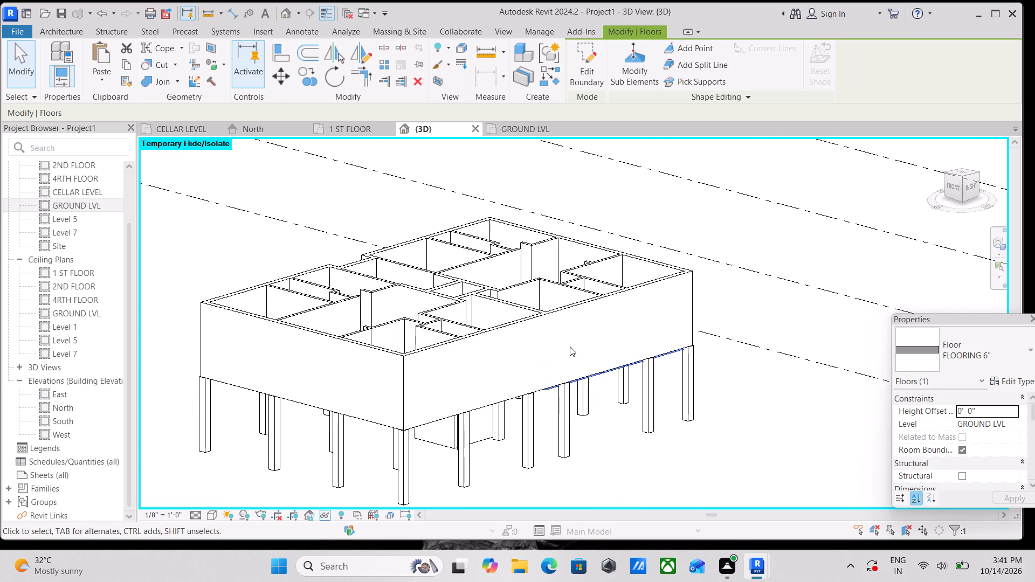
shift+middle_drag(533, 354, 423, 339)
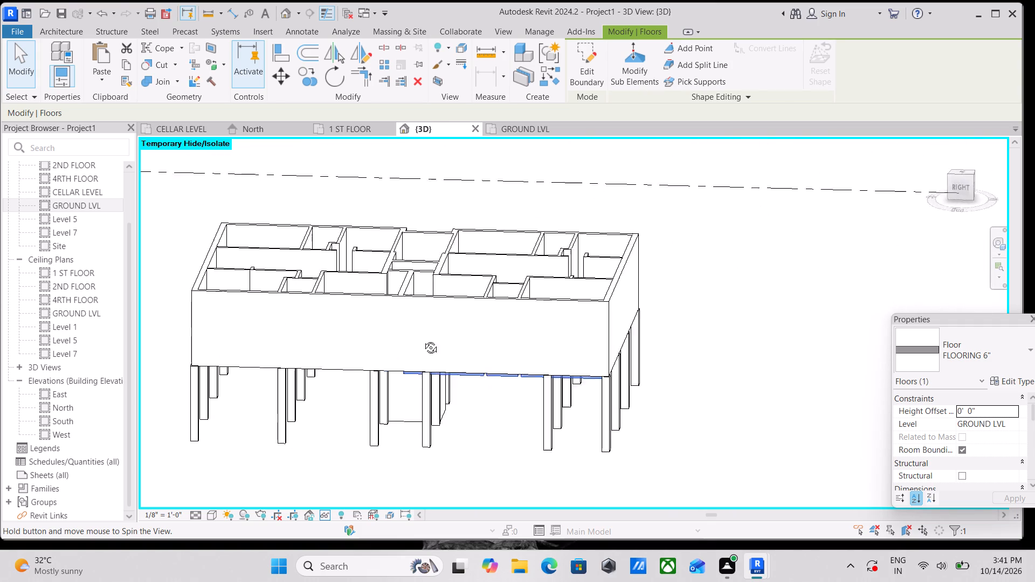
shift+middle_drag(423, 339, 422, 299)
scroll(594, 388, up, 6)
scroll(459, 339, up, 2)
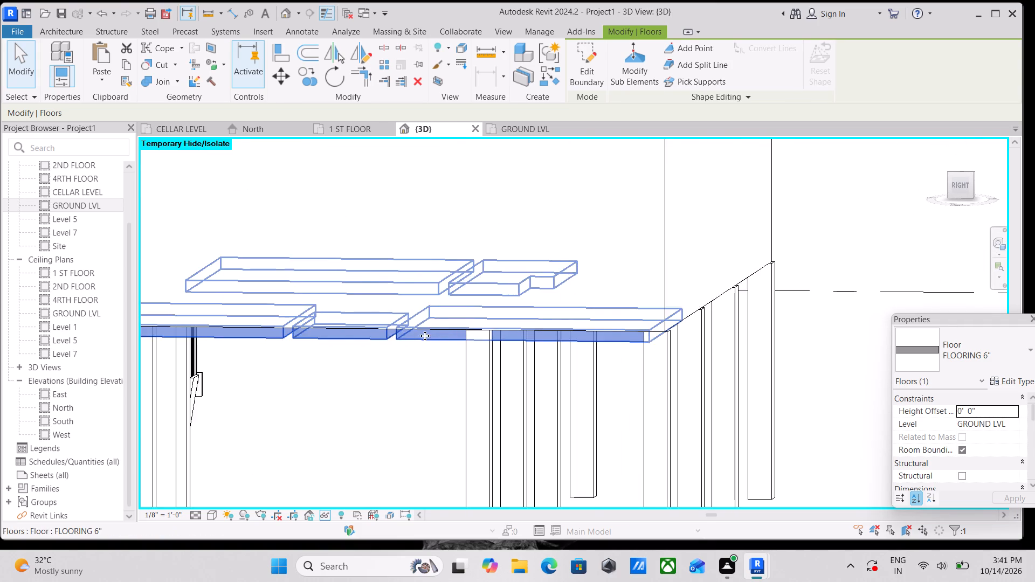
scroll(422, 335, down, 2)
middle_drag(422, 335, 463, 365)
scroll(461, 385, down, 3)
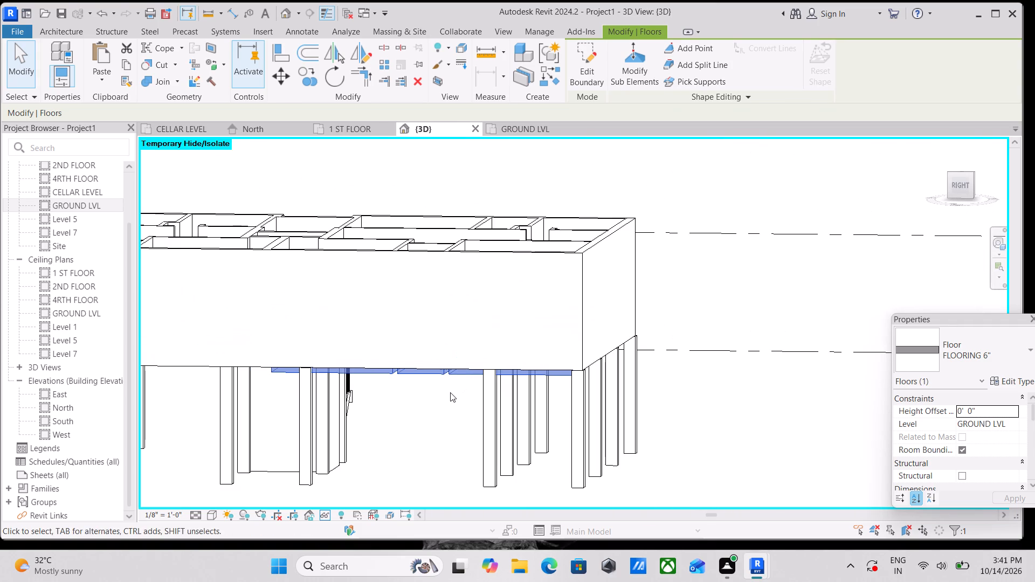
scroll(450, 392, down, 1)
scroll(460, 375, up, 3)
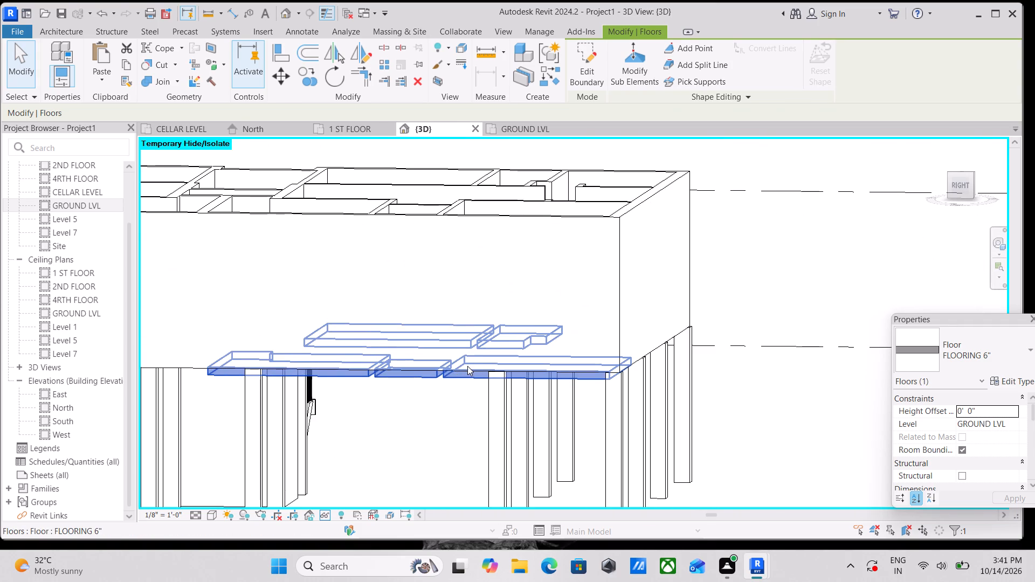
scroll(465, 372, down, 2)
scroll(387, 341, down, 2)
scroll(401, 391, up, 1)
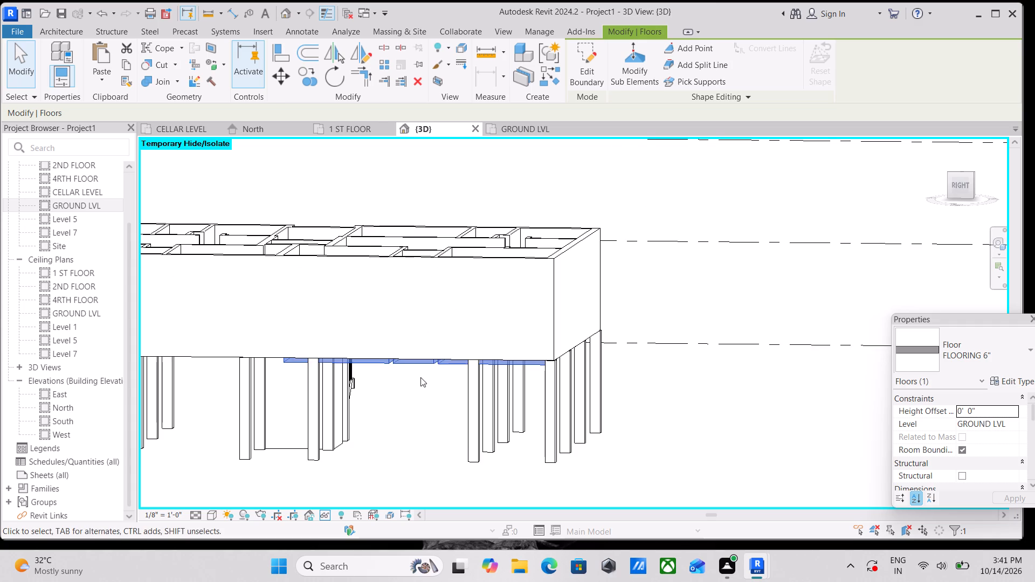
scroll(422, 376, up, 11)
scroll(395, 344, down, 2)
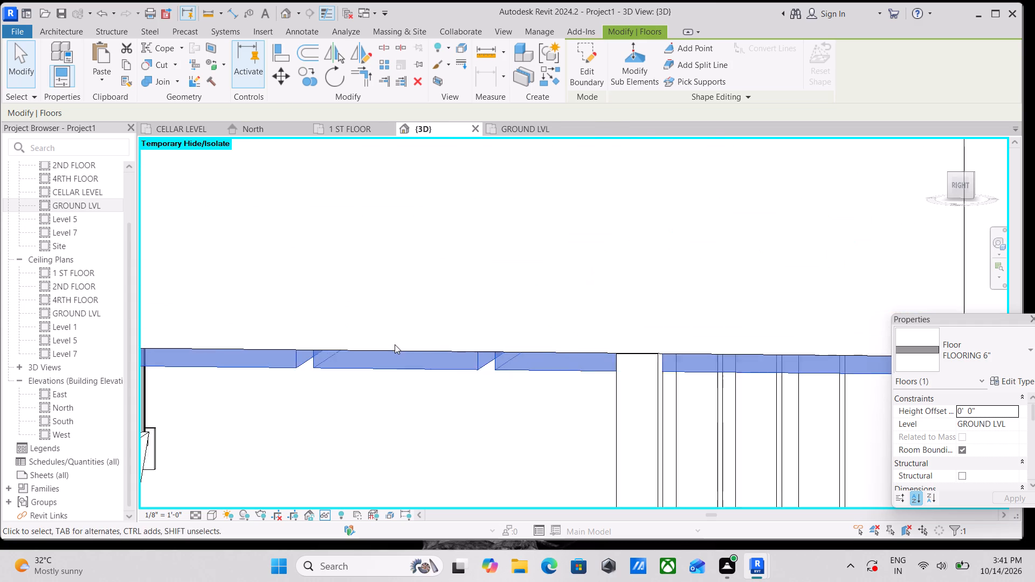
scroll(395, 344, down, 15)
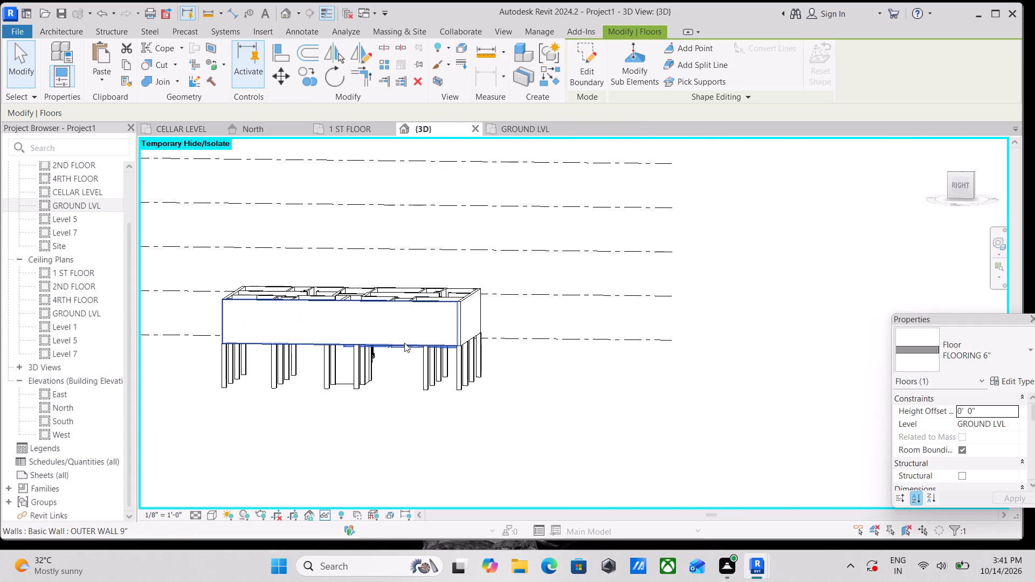
shift+middle_drag(375, 324, 489, 499)
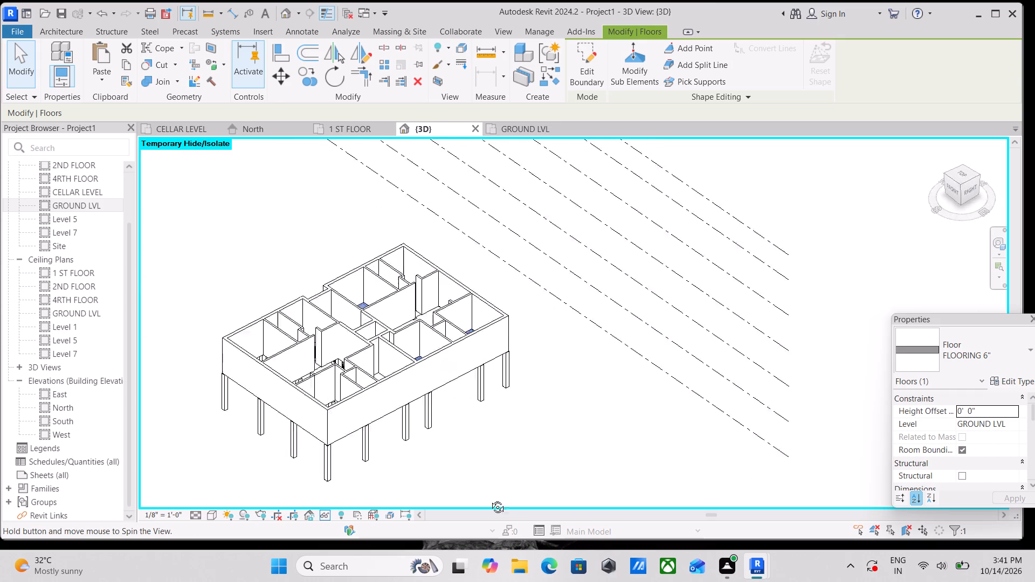
shift+middle_drag(489, 499, 499, 511)
shift+middle_drag(433, 403, 519, 531)
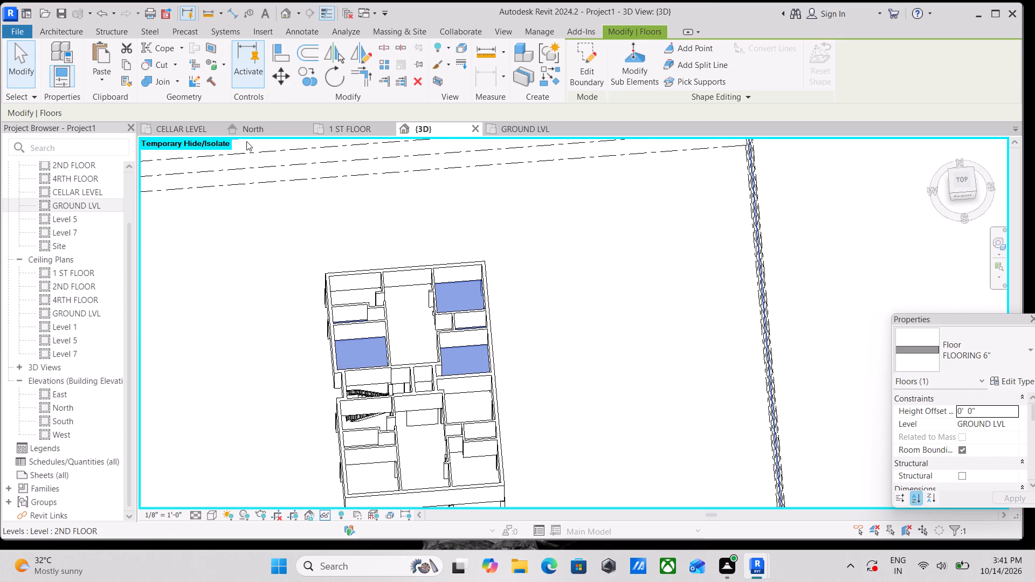
Return to the GROUND LVL plan, deselect the floor, and examine the second apartment's rooms around kitchen 15, living room 16 and bedroom 8.
click(497, 127)
scroll(461, 287, down, 2)
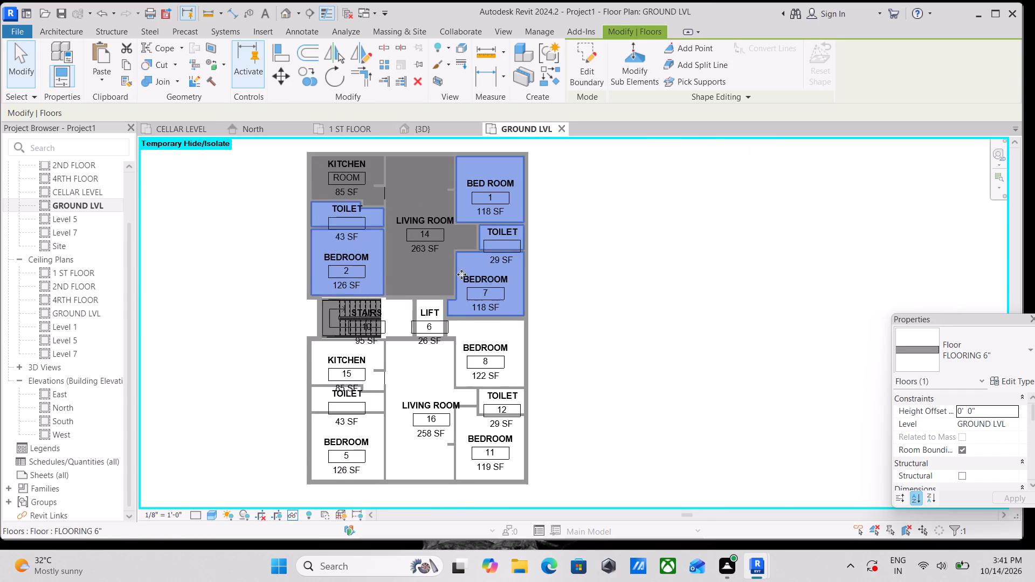
middle_drag(463, 266, 467, 248)
key(Escape)
scroll(403, 316, up, 3)
scroll(454, 285, up, 2)
scroll(460, 275, down, 1)
middle_drag(460, 275, 444, 254)
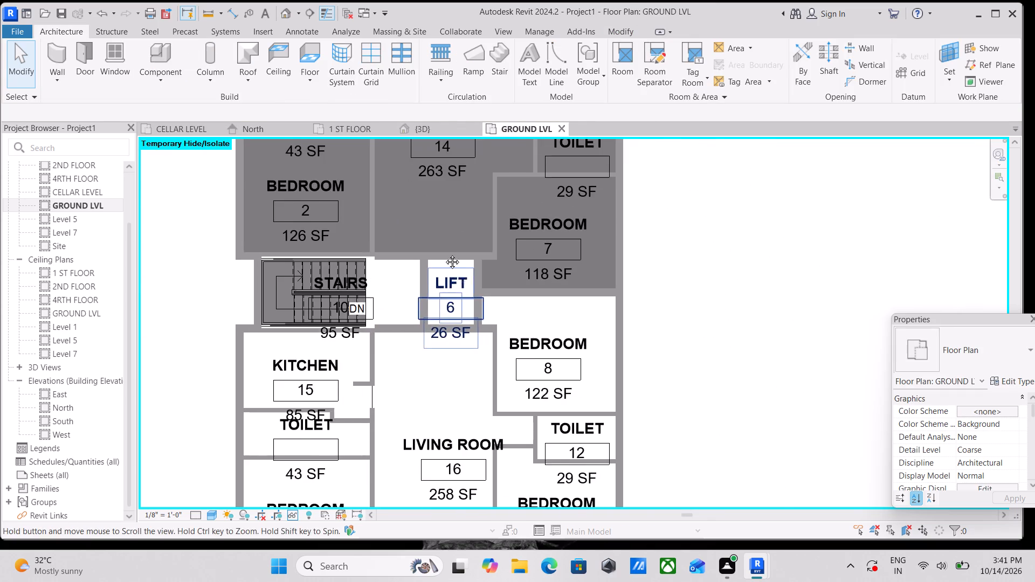
middle_drag(444, 254, 400, 192)
scroll(463, 247, down, 1)
middle_drag(475, 253, 446, 281)
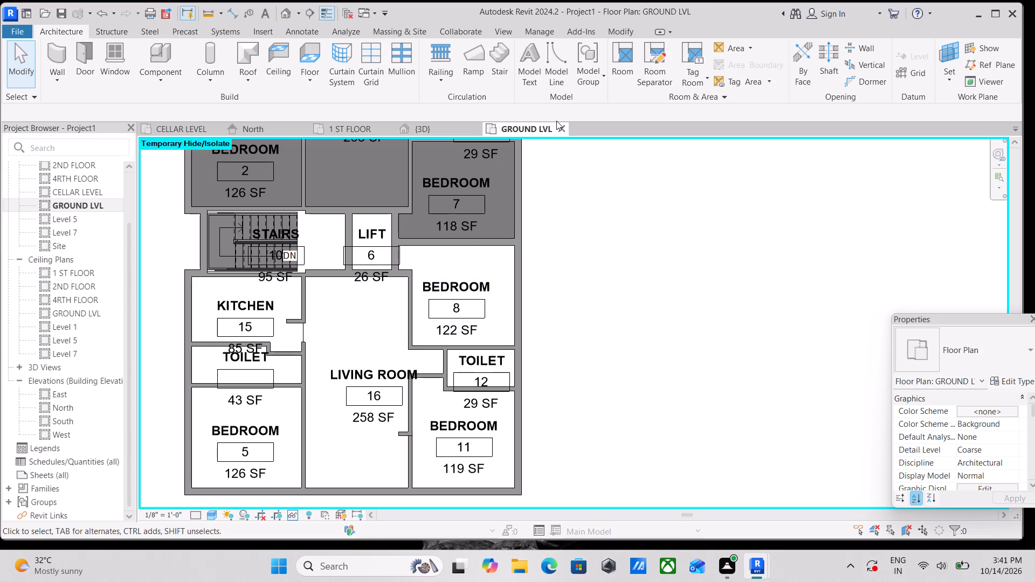
scroll(452, 182, down, 1)
middle_drag(451, 182, 436, 261)
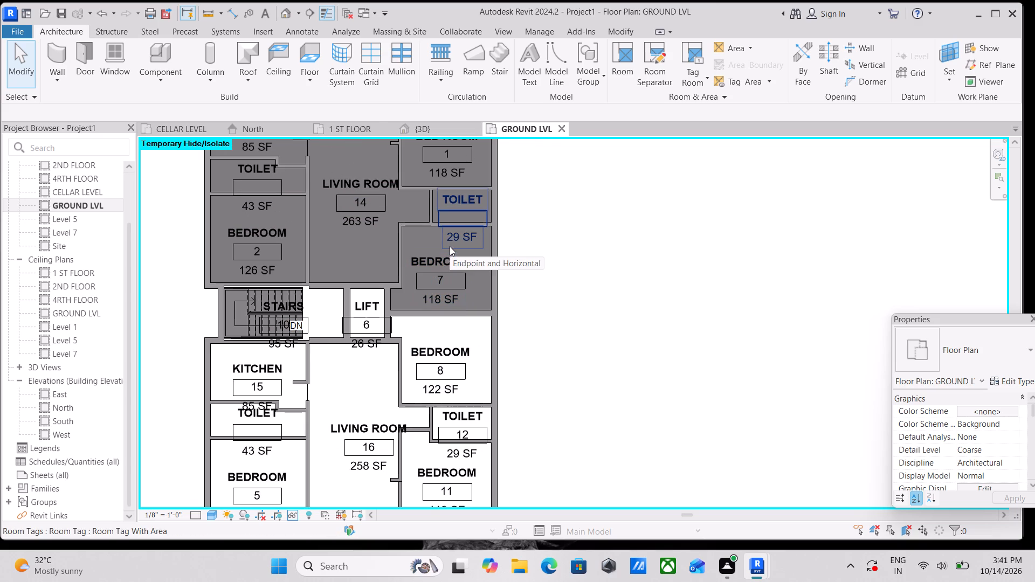
scroll(449, 246, down, 1)
middle_drag(449, 245, 450, 188)
middle_drag(358, 318, 362, 311)
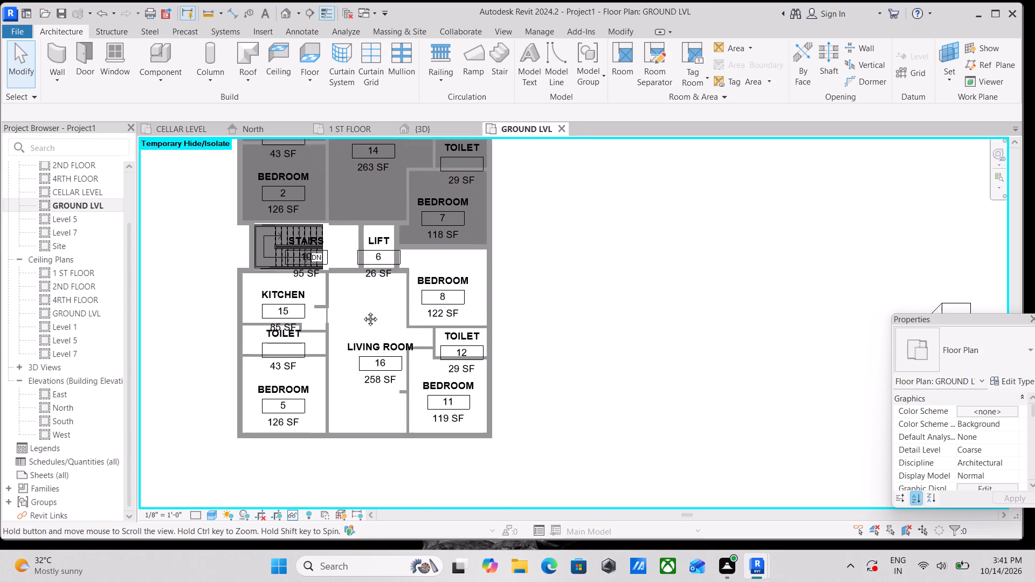
middle_drag(362, 311, 380, 285)
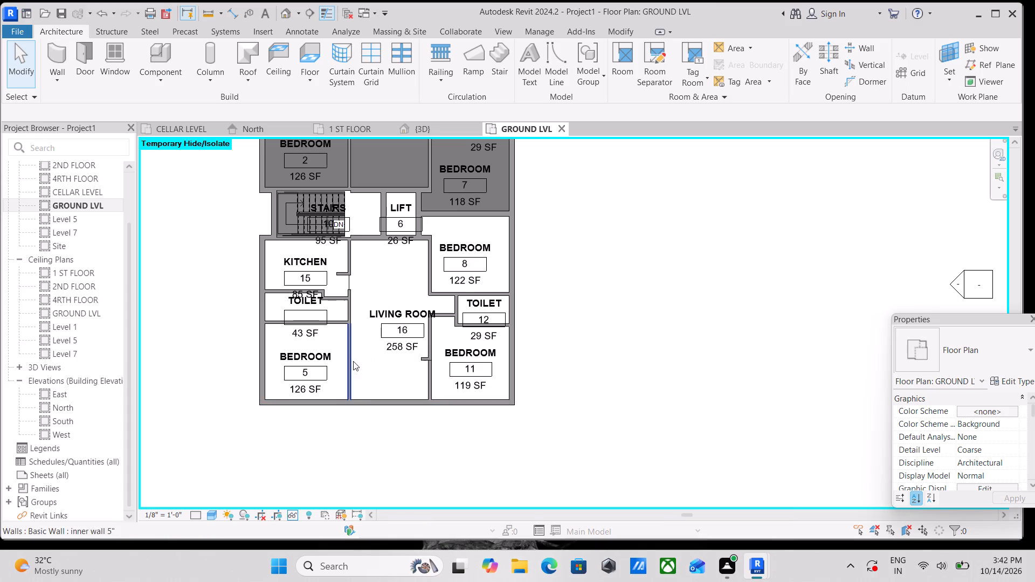
scroll(390, 385, up, 3)
scroll(369, 350, down, 2)
middle_drag(369, 350, 379, 419)
scroll(254, 280, up, 4)
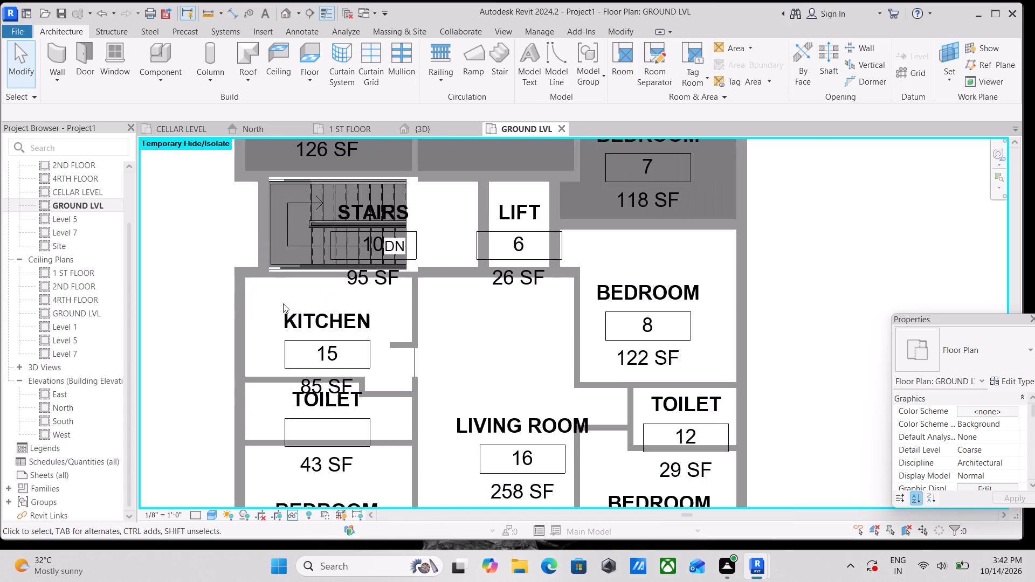
Examine the stairs, lift and kitchen 15 area of the ground-level plan against the already floored first apartment.
scroll(282, 304, up, 1)
middle_drag(282, 304, 286, 368)
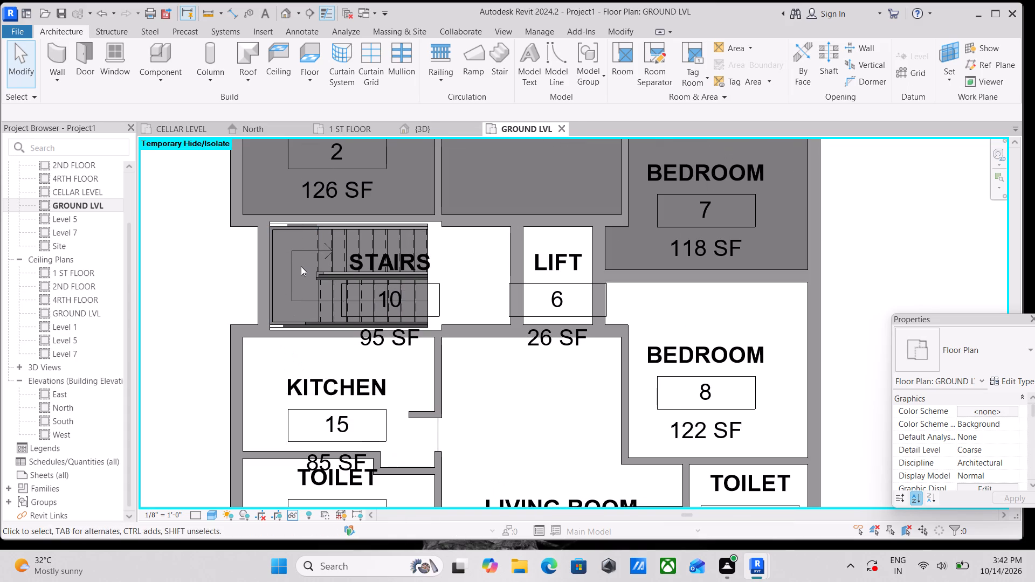
middle_drag(340, 371, 330, 339)
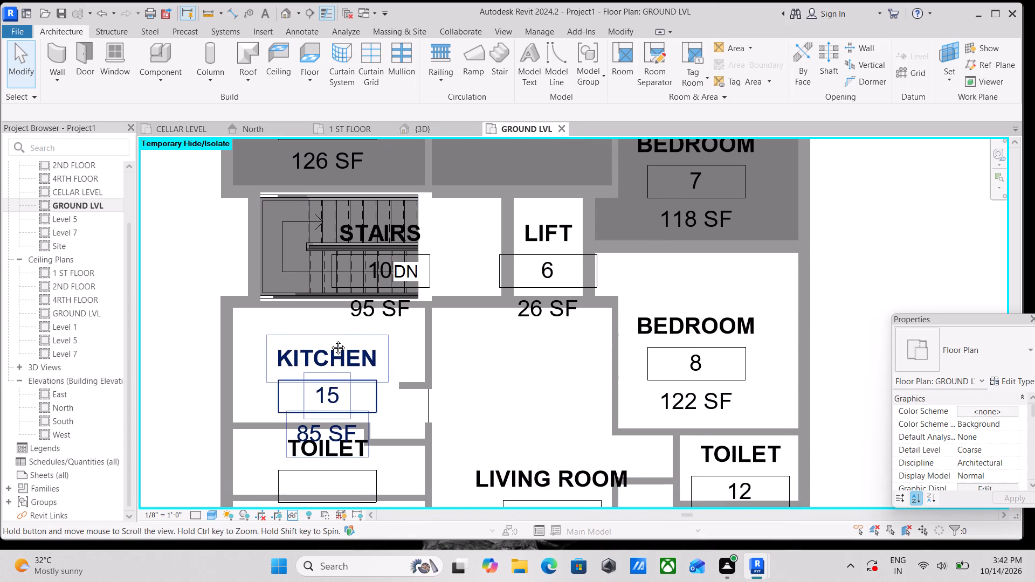
middle_drag(330, 339, 330, 335)
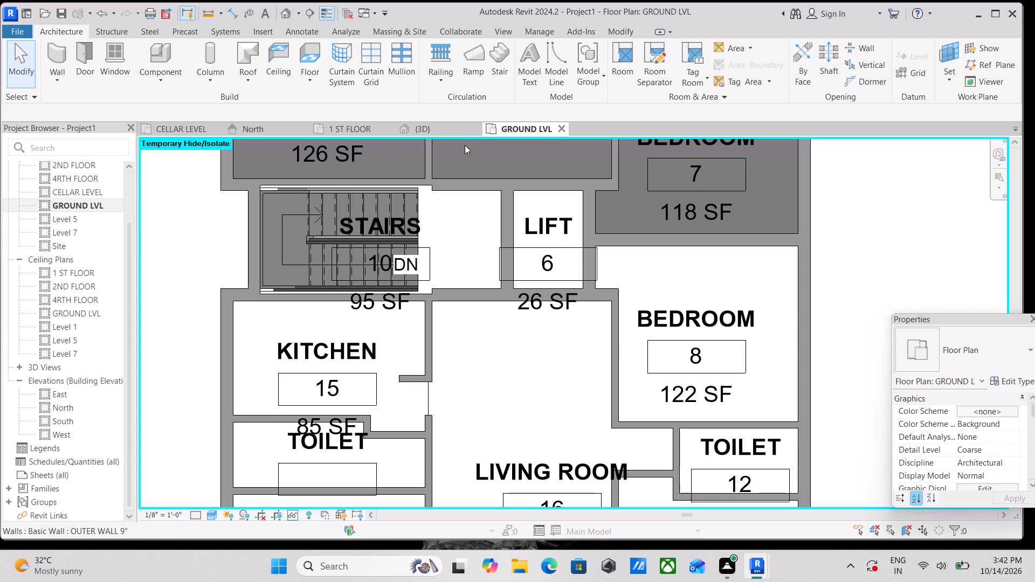
scroll(520, 230, down, 2)
middle_drag(520, 230, 365, 338)
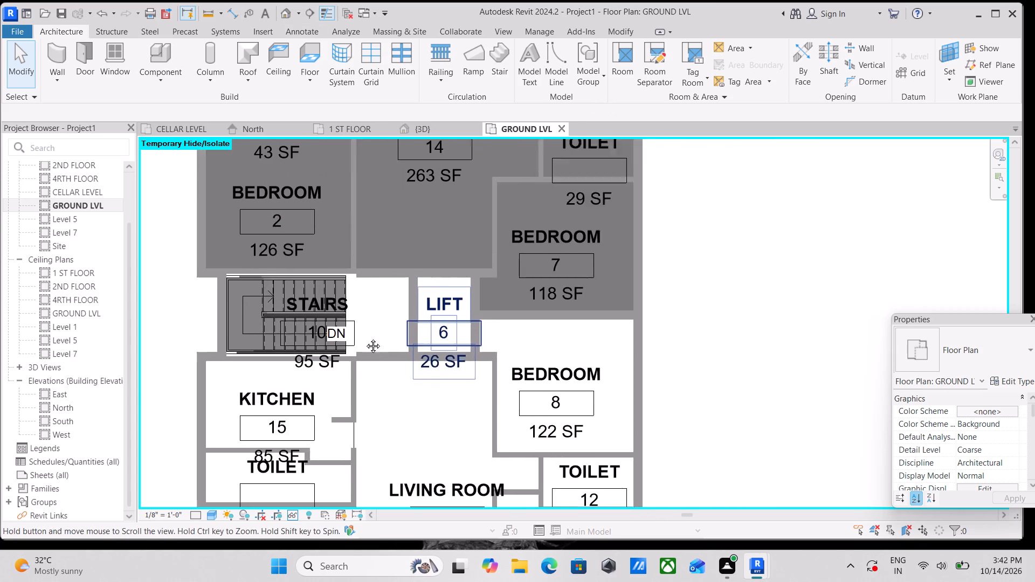
middle_drag(365, 338, 354, 344)
scroll(349, 233, down, 1)
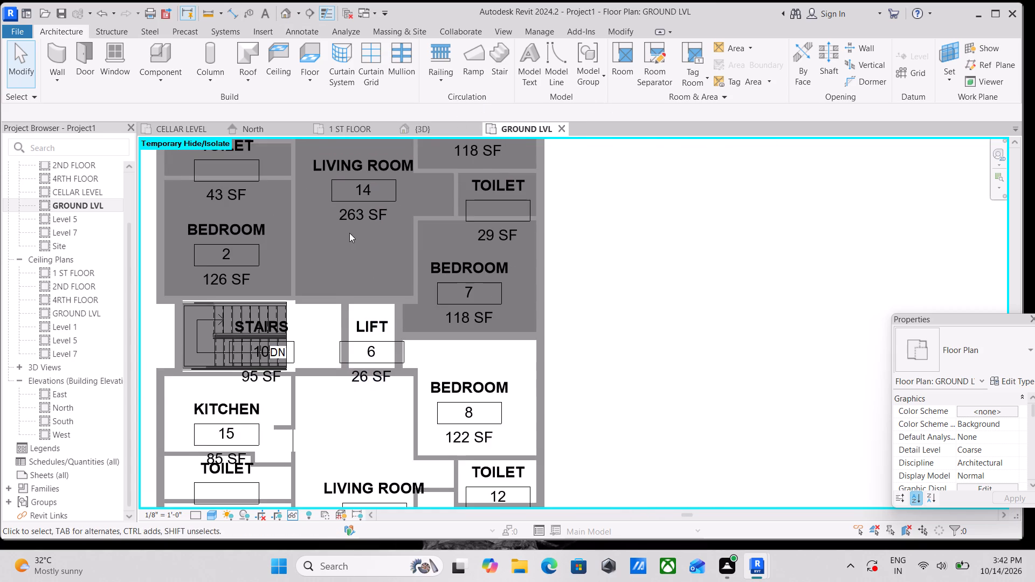
middle_drag(349, 233, 363, 276)
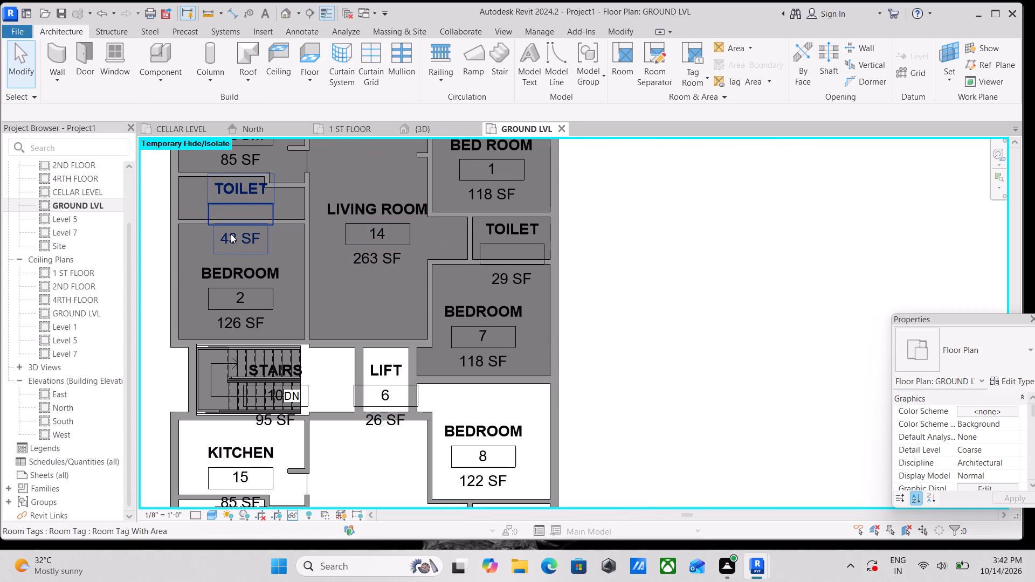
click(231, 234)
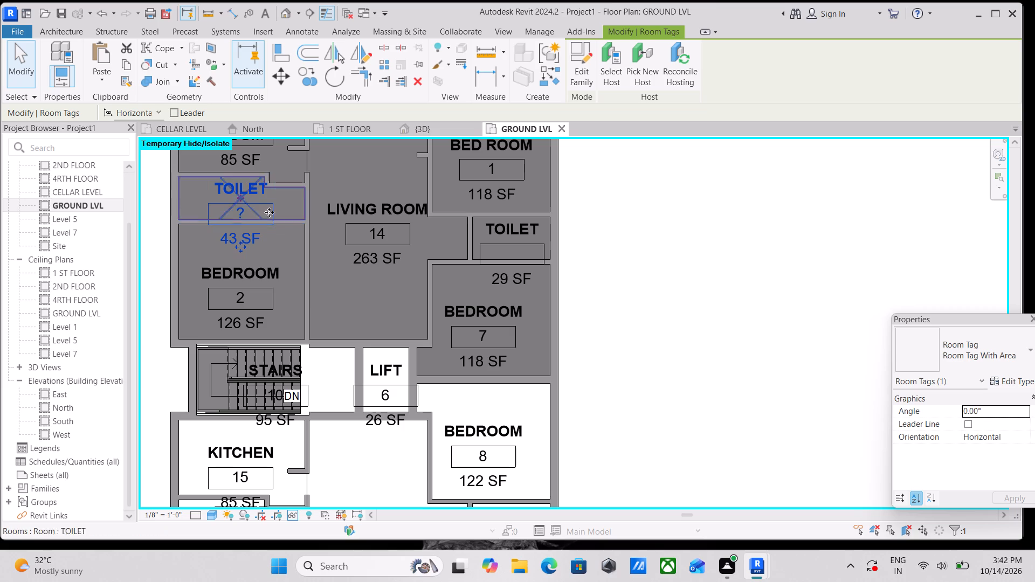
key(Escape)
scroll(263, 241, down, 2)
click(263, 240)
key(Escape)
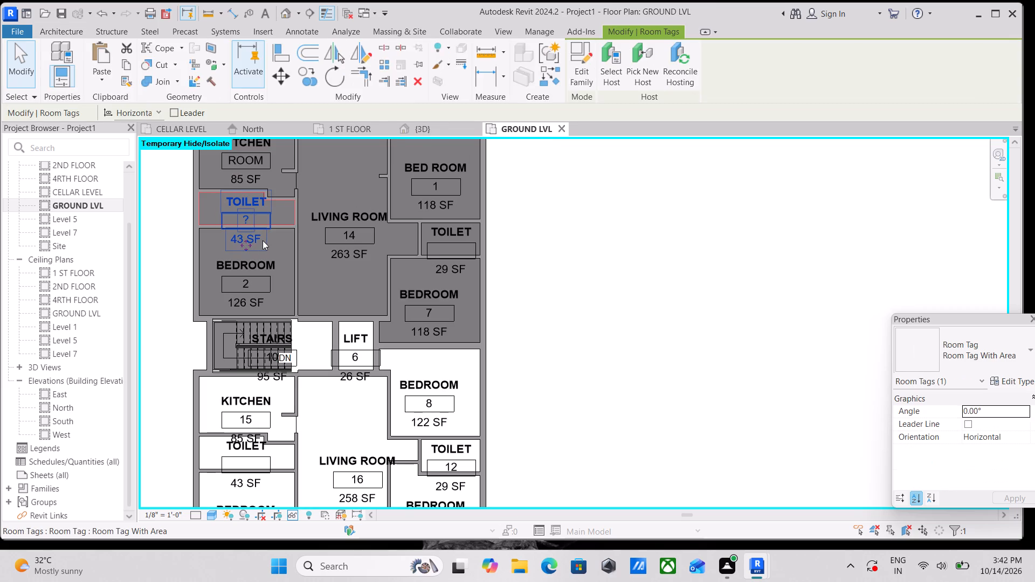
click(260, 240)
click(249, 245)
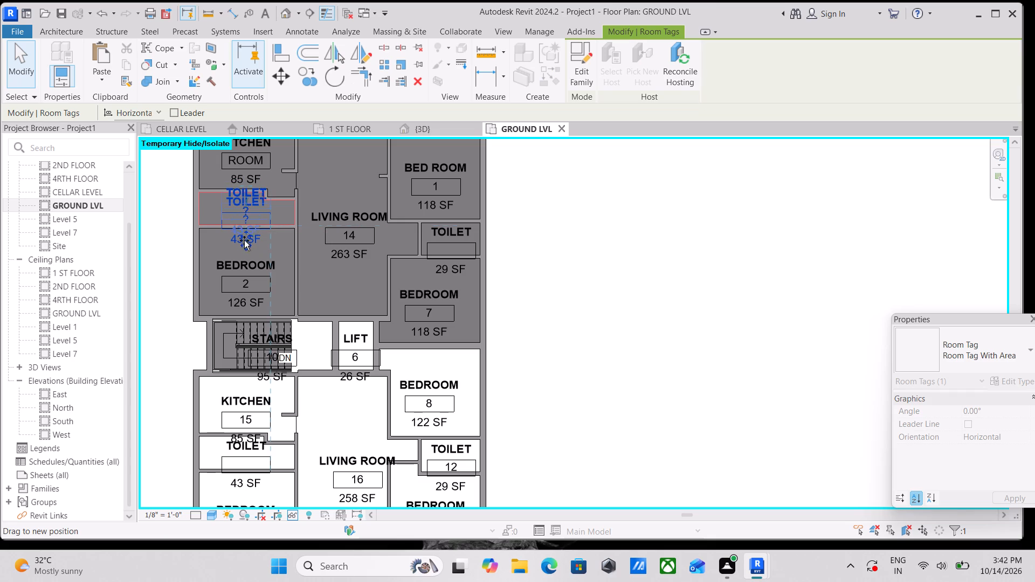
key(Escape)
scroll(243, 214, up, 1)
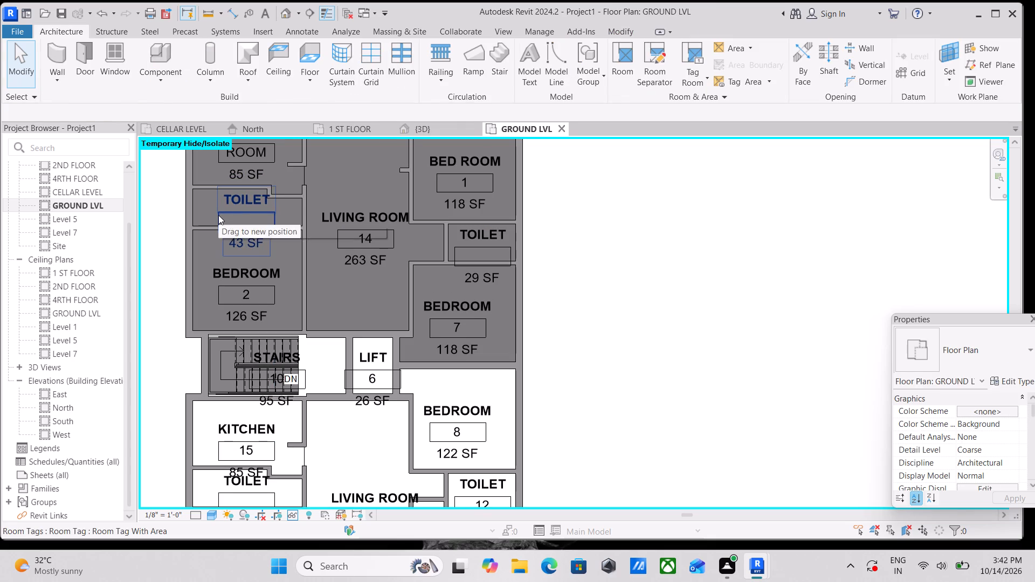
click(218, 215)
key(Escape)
Examine the rooms of the second apartment that still lack floors, from kitchen 15 and bedroom 8 down to bedrooms 5 and 11.
scroll(222, 213, down, 2)
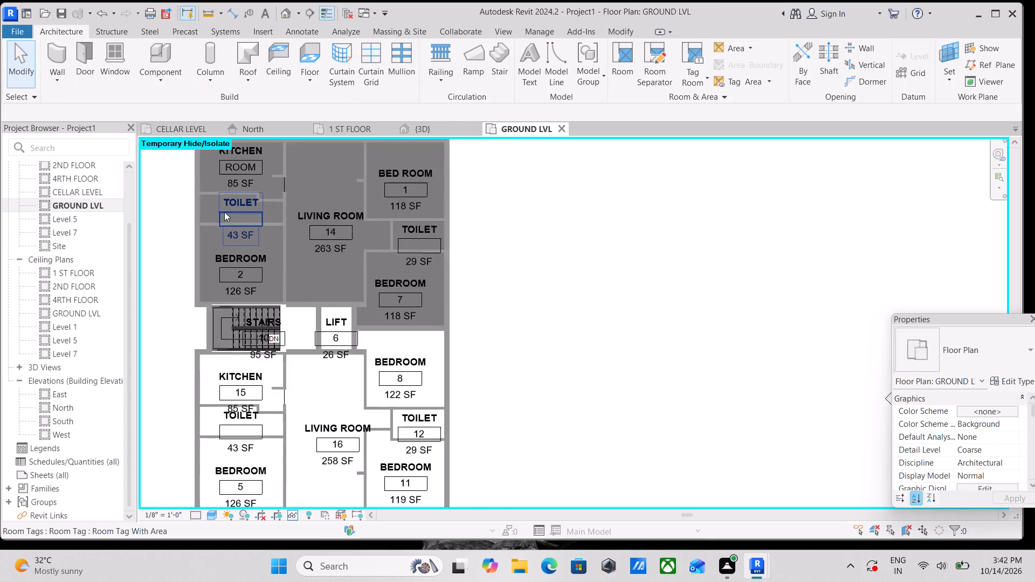
scroll(224, 212, down, 3)
scroll(323, 218, down, 1)
middle_drag(300, 317, 331, 234)
scroll(321, 238, up, 3)
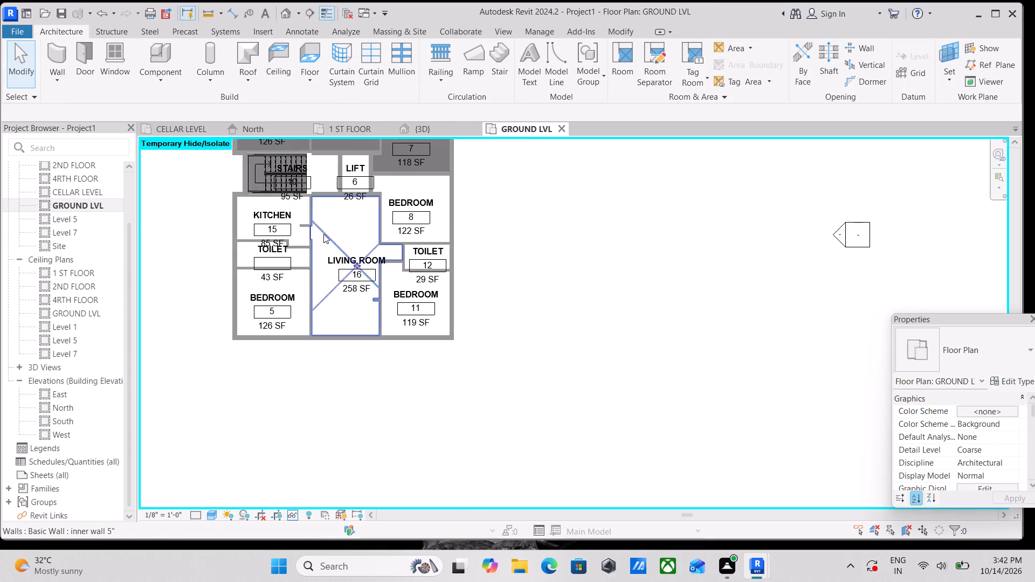
middle_drag(344, 209, 345, 274)
scroll(305, 213, up, 3)
scroll(332, 274, up, 3)
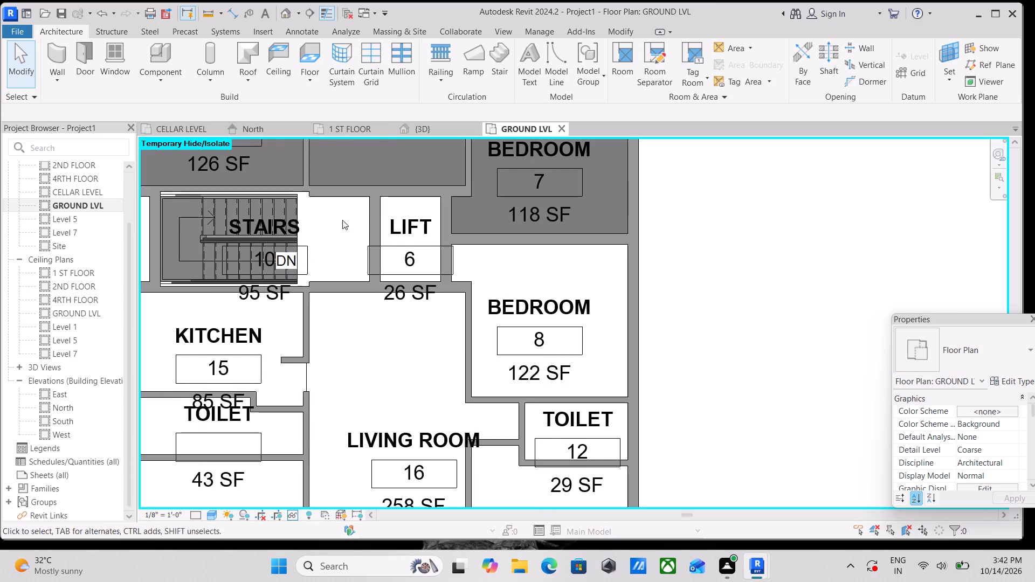
middle_drag(342, 220, 351, 276)
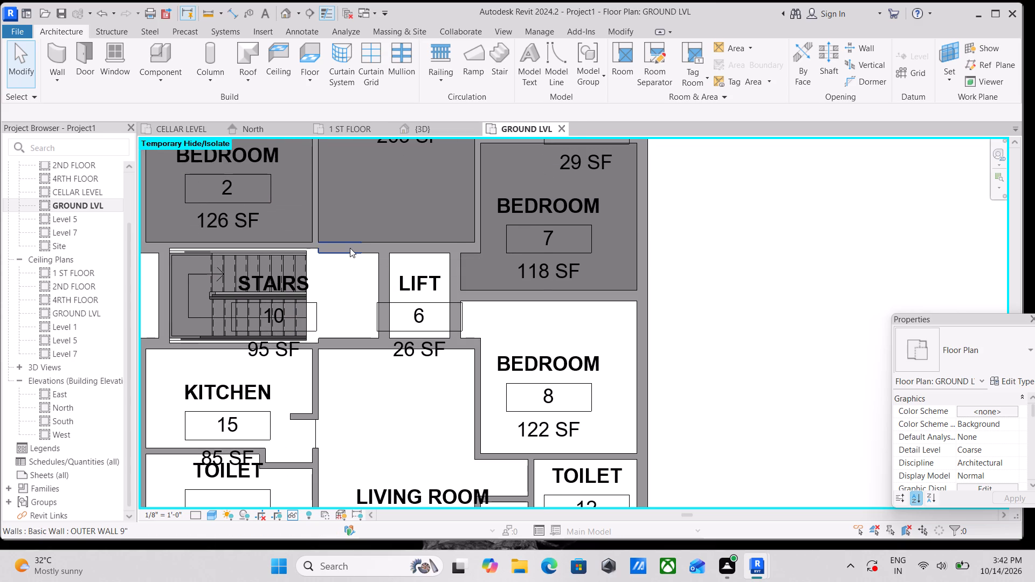
scroll(349, 248, down, 1)
middle_drag(349, 248, 406, 223)
middle_drag(342, 238, 368, 186)
scroll(334, 278, down, 1)
middle_drag(335, 282, 336, 275)
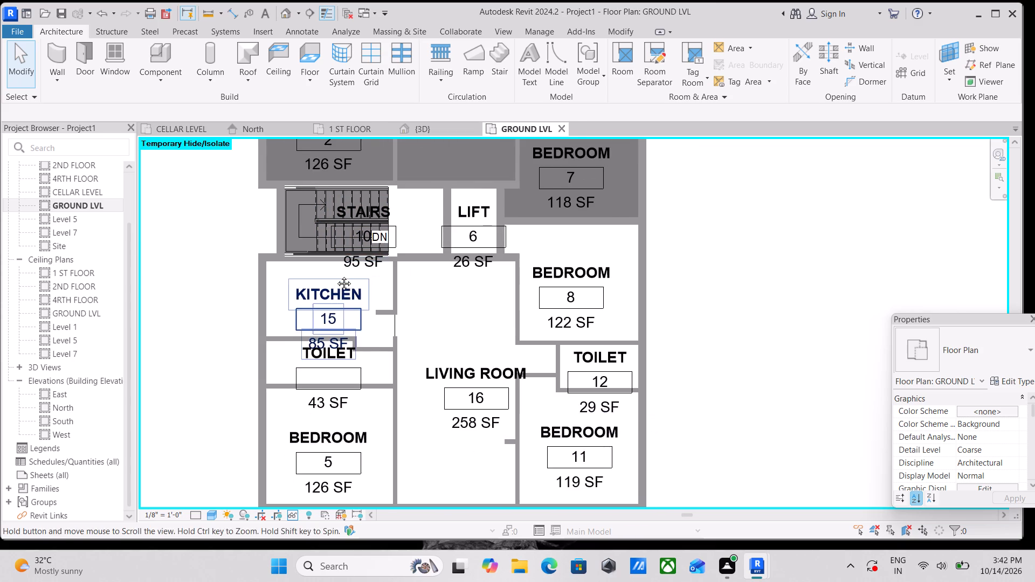
middle_drag(336, 275, 347, 251)
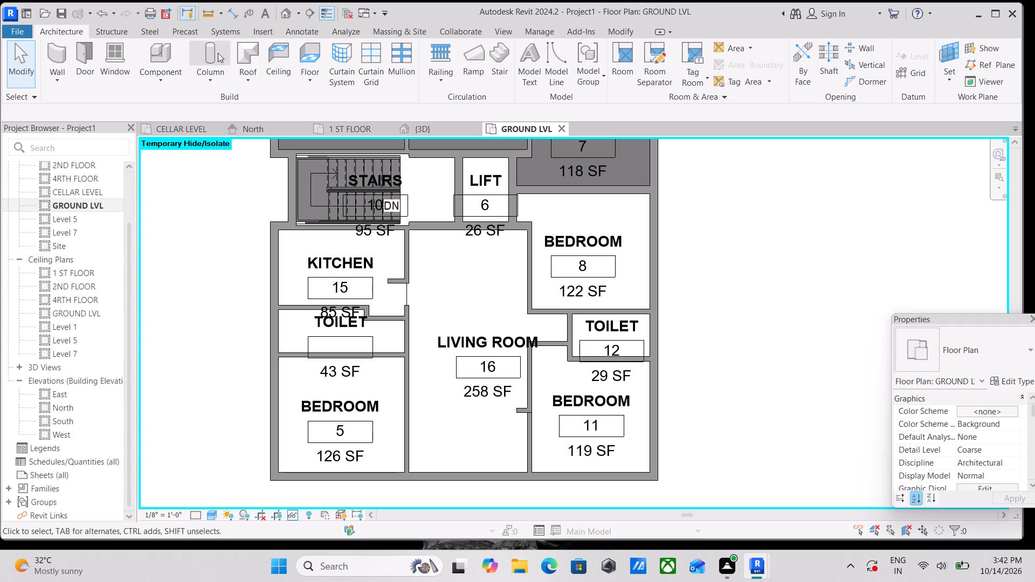
Start a FLOORING 6" floor and draw a closed line boundary around bedroom 11's inner wall faces, stepping around toilet 12, 10'-4 1/2" along the outer side wall.
click(309, 79)
click(336, 105)
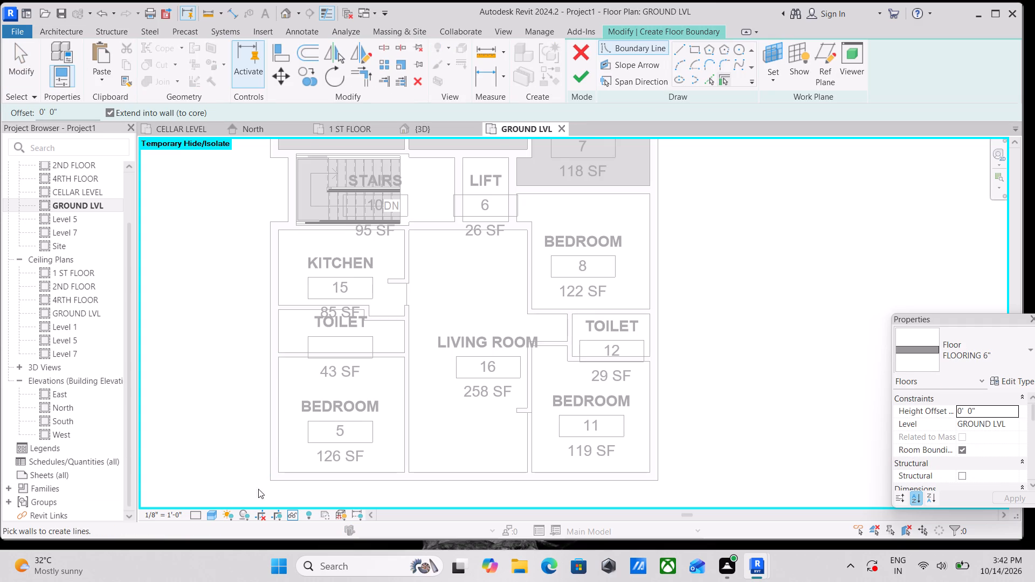
scroll(297, 482, down, 1)
middle_drag(307, 474, 230, 447)
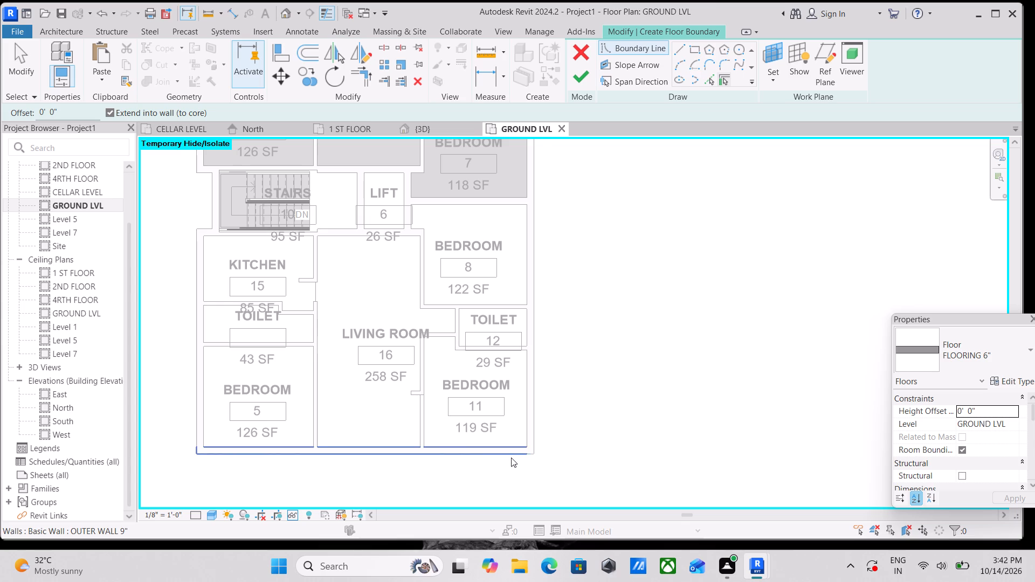
click(682, 50)
scroll(433, 473, up, 3)
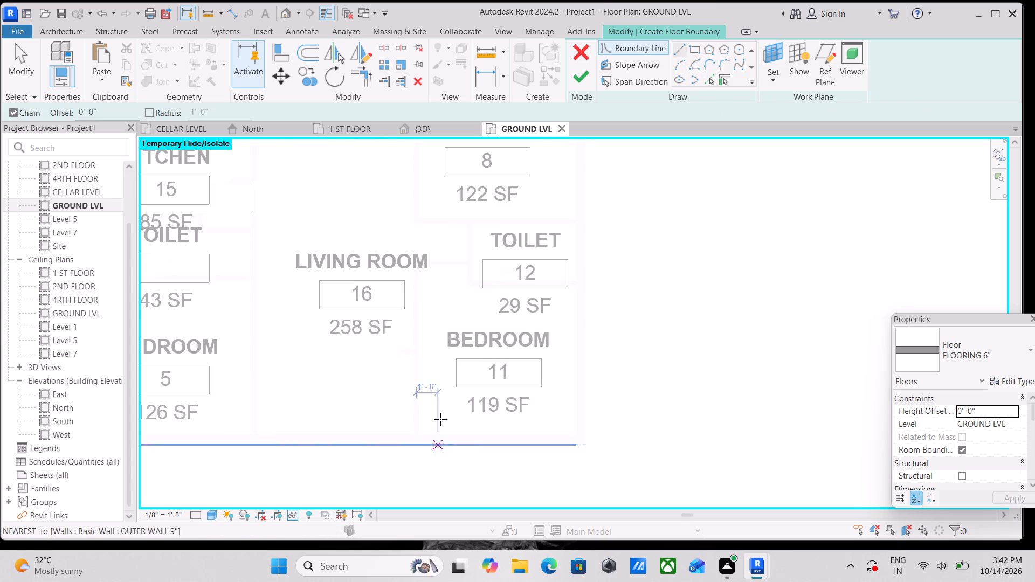
click(420, 434)
middle_drag(426, 278, 397, 348)
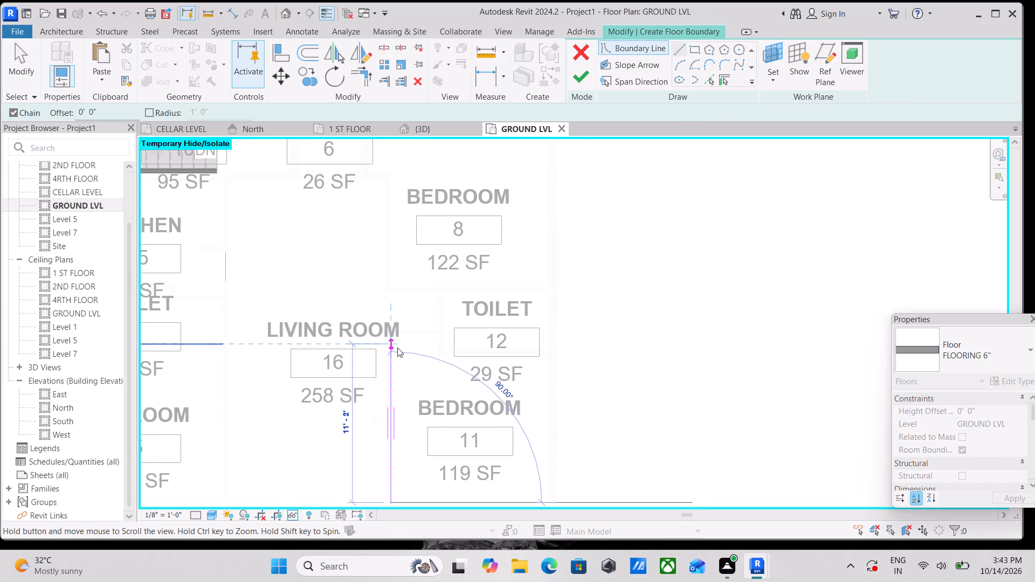
click(392, 337)
click(434, 337)
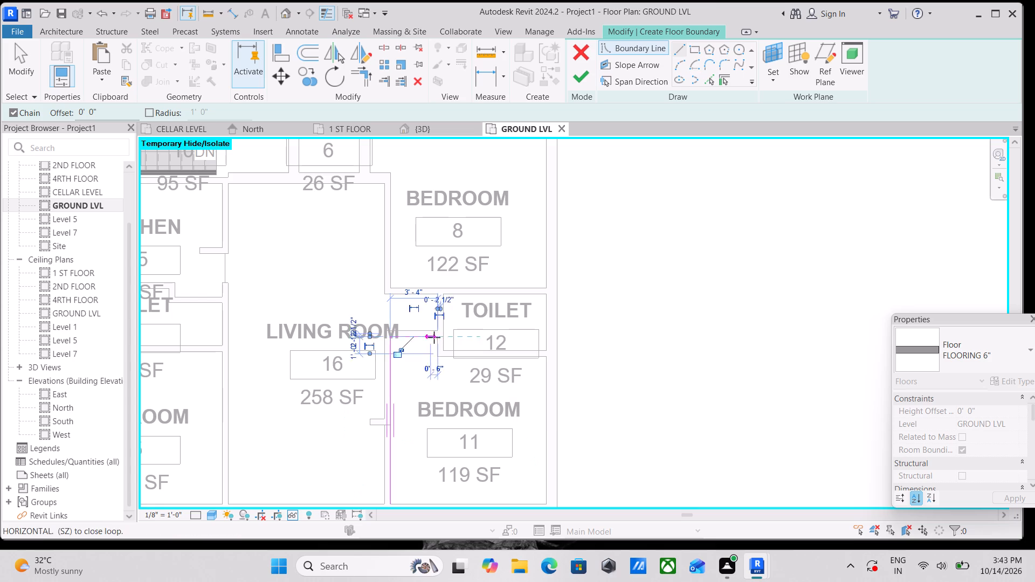
click(439, 356)
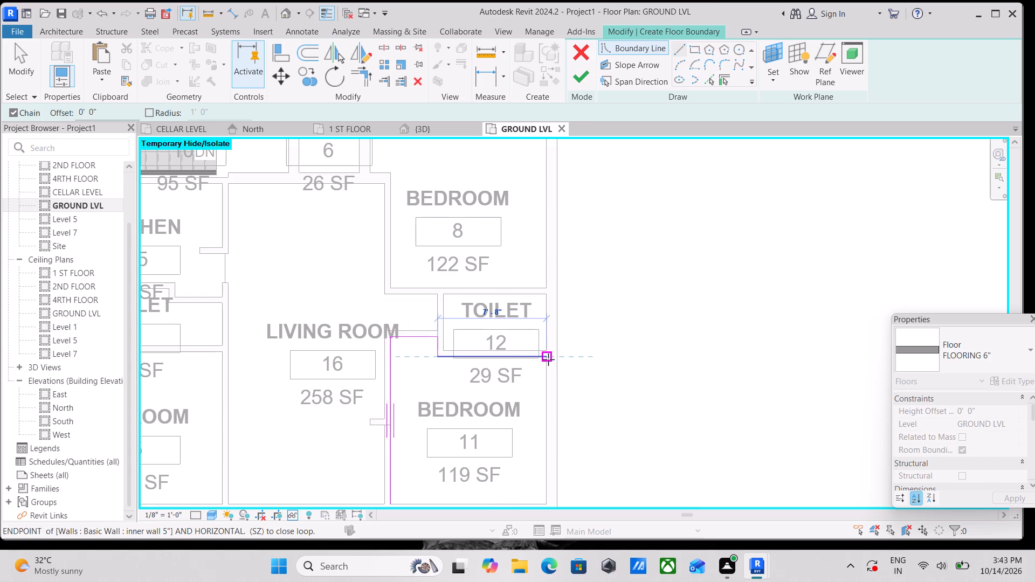
click(543, 360)
middle_drag(541, 400, 515, 238)
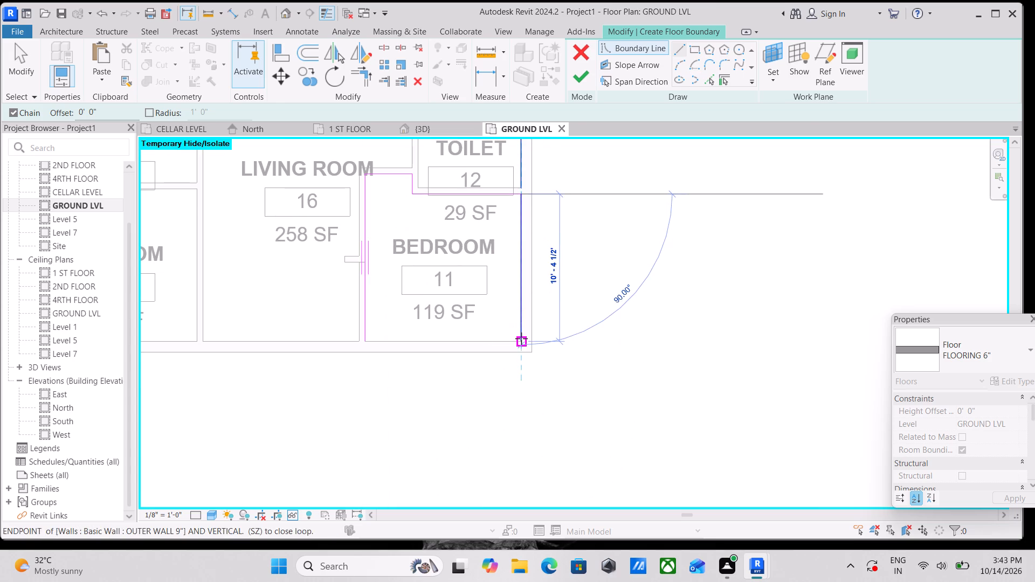
click(521, 339)
click(369, 338)
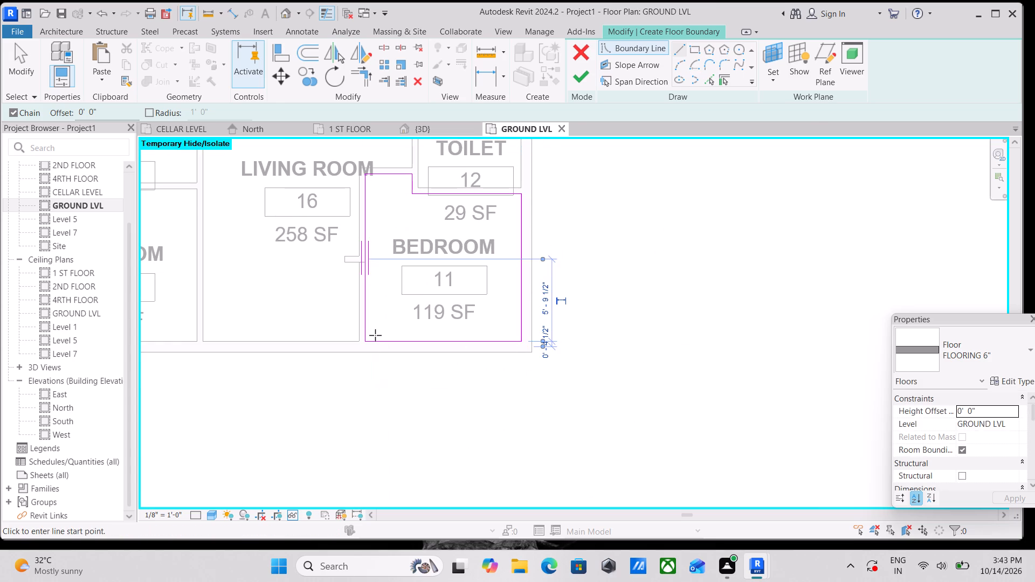
key(Escape)
Draw a closed rectangular line boundary along the inner wall faces of bedroom 5 in the same floor sketch, 10'-9" along the outer side wall.
scroll(286, 341, down, 2)
middle_drag(274, 327, 480, 324)
scroll(365, 315, down, 1)
middle_drag(365, 315, 346, 369)
scroll(278, 279, up, 3)
scroll(316, 311, up, 2)
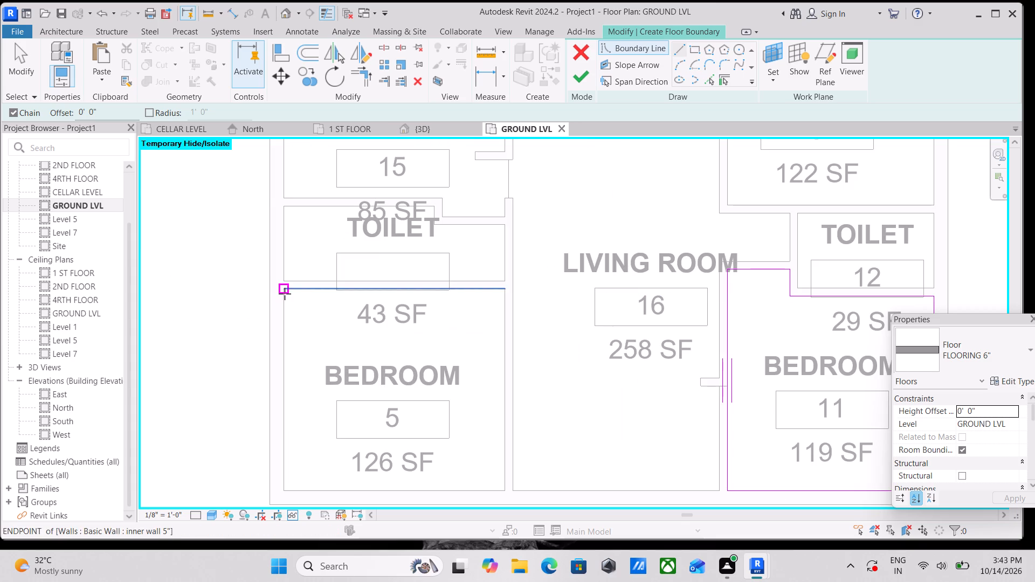
click(285, 292)
middle_drag(289, 386, 288, 250)
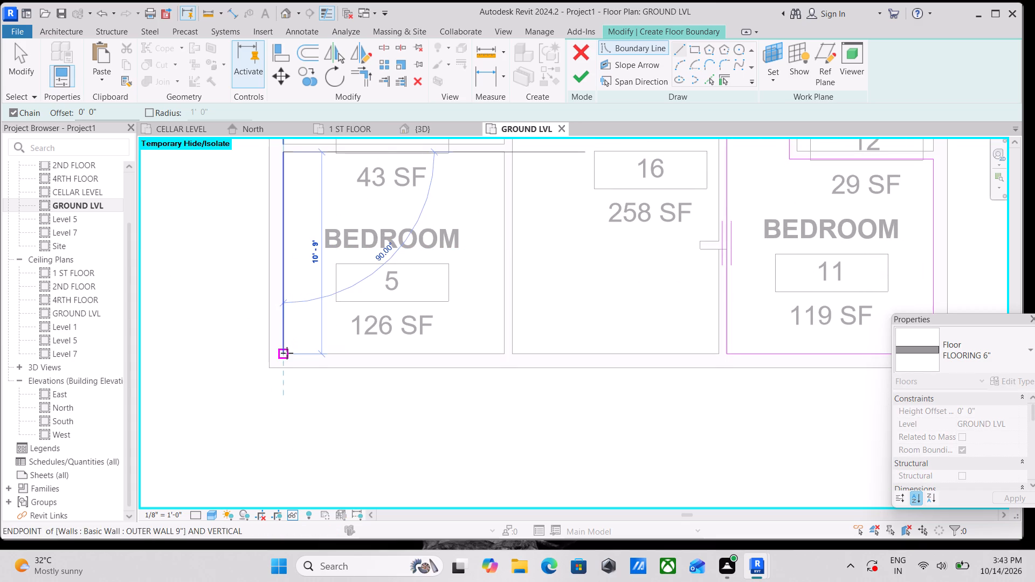
click(287, 353)
click(505, 356)
middle_drag(500, 274, 496, 298)
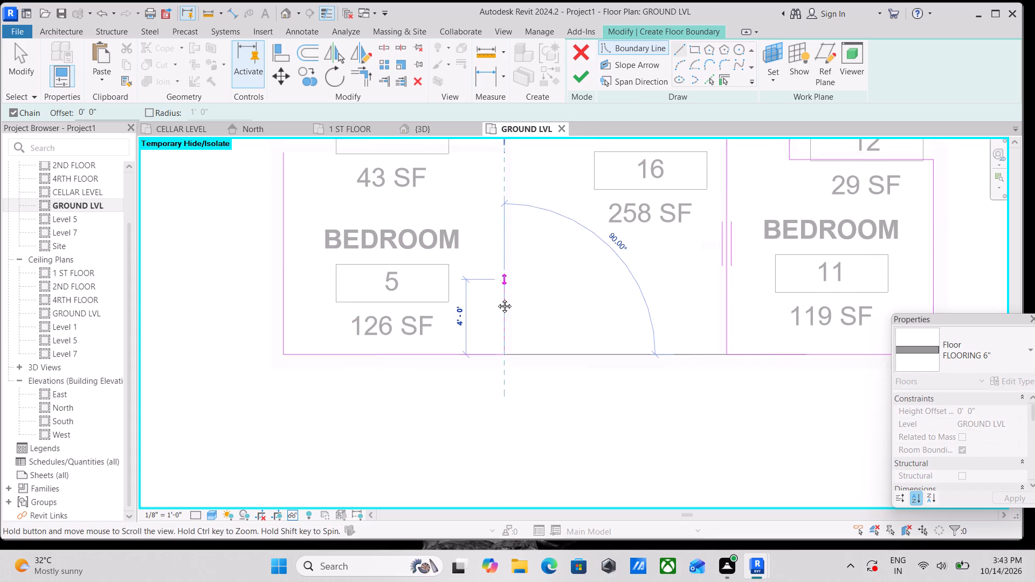
middle_drag(496, 298, 492, 408)
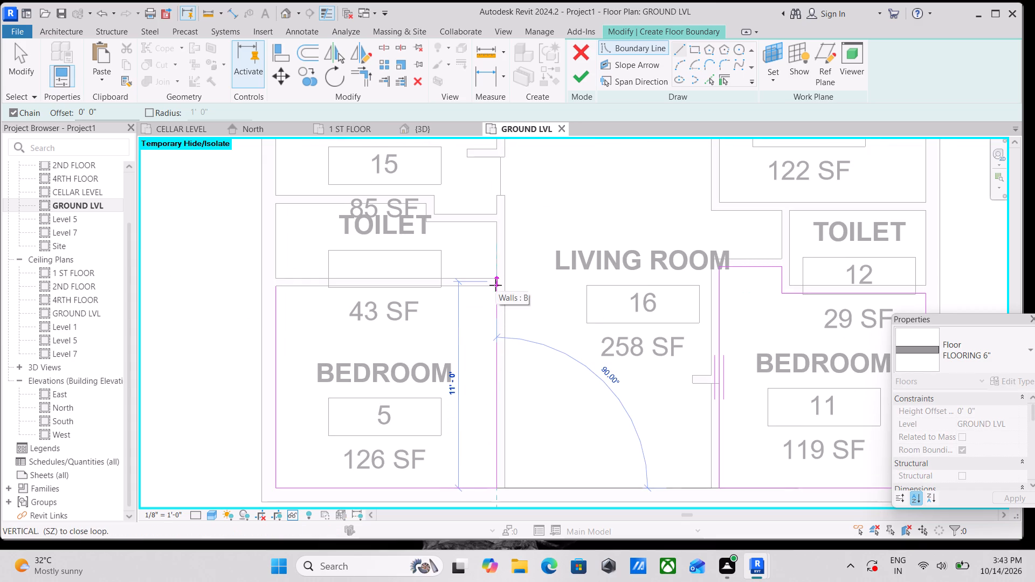
scroll(486, 302, up, 4)
click(502, 275)
middle_drag(318, 279, 513, 286)
click(317, 280)
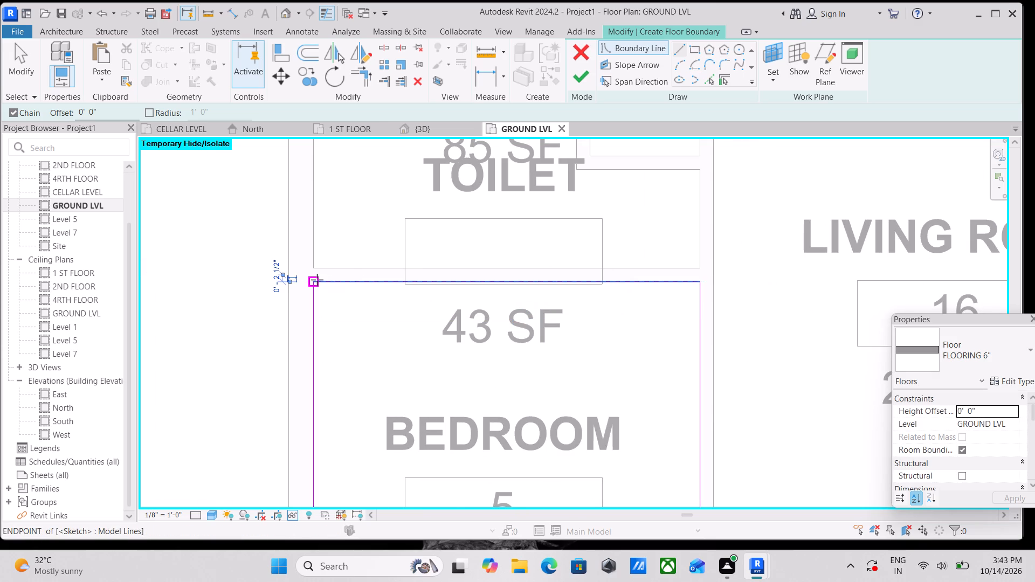
key(Escape)
Draw a closed line boundary around the toilet between kitchen 15 and bedroom 5, 4'-0" along the outer wall with a 3'-9" jog at the living-room end.
scroll(487, 342, down, 7)
middle_drag(533, 343, 314, 334)
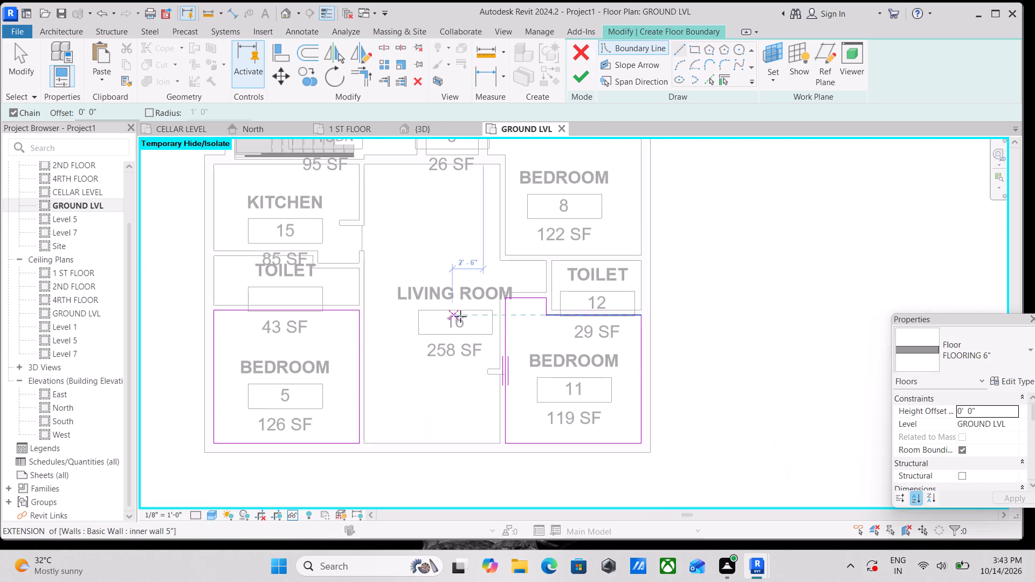
middle_drag(389, 319, 408, 387)
scroll(230, 364, up, 5)
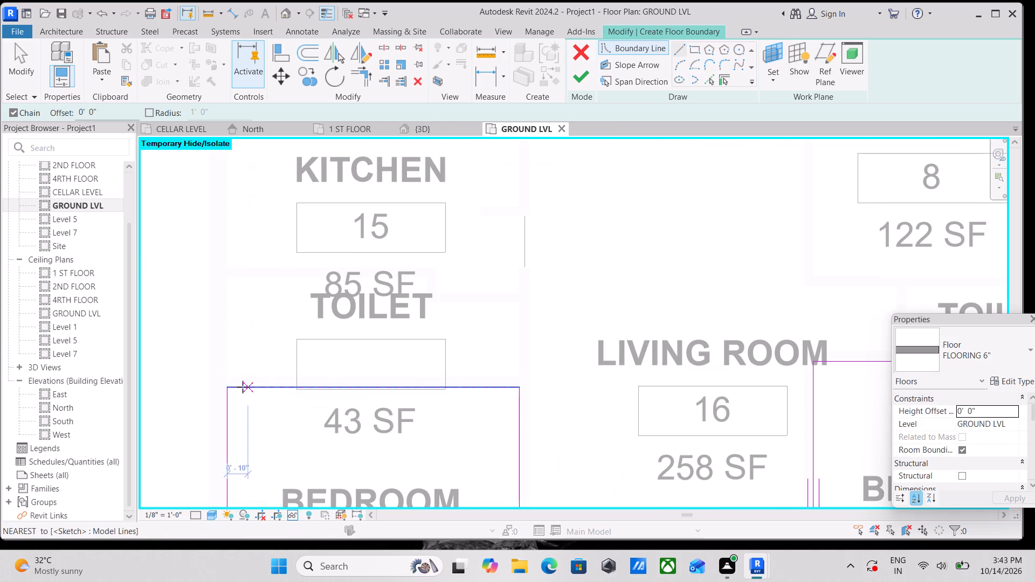
click(230, 373)
middle_drag(395, 375, 227, 387)
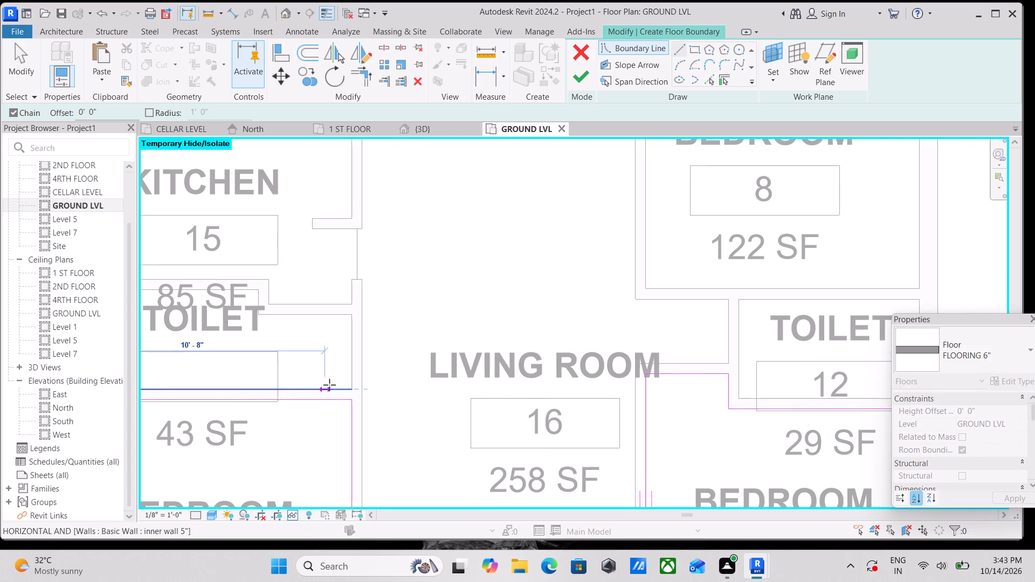
click(352, 389)
click(350, 315)
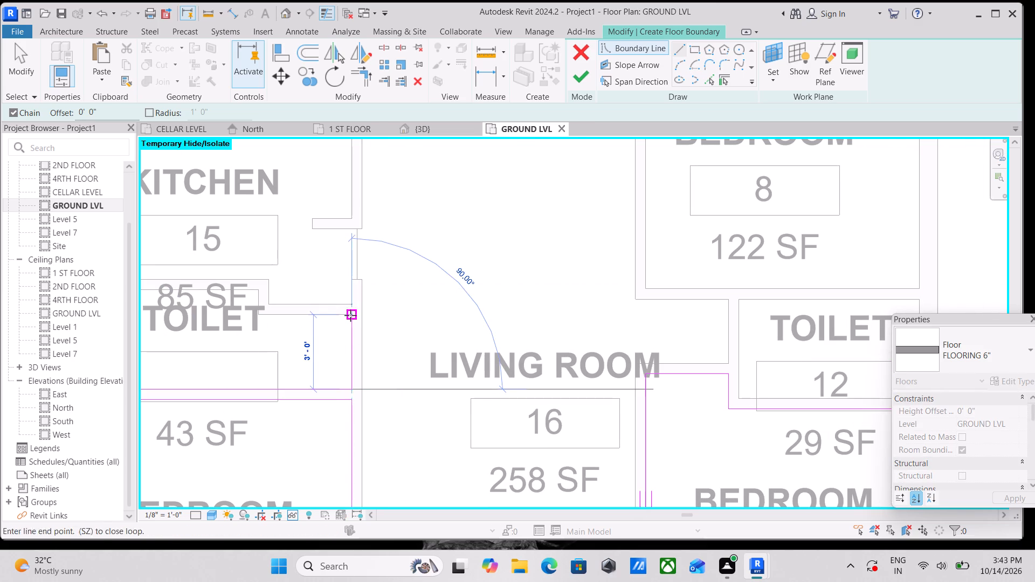
middle_drag(245, 313, 329, 321)
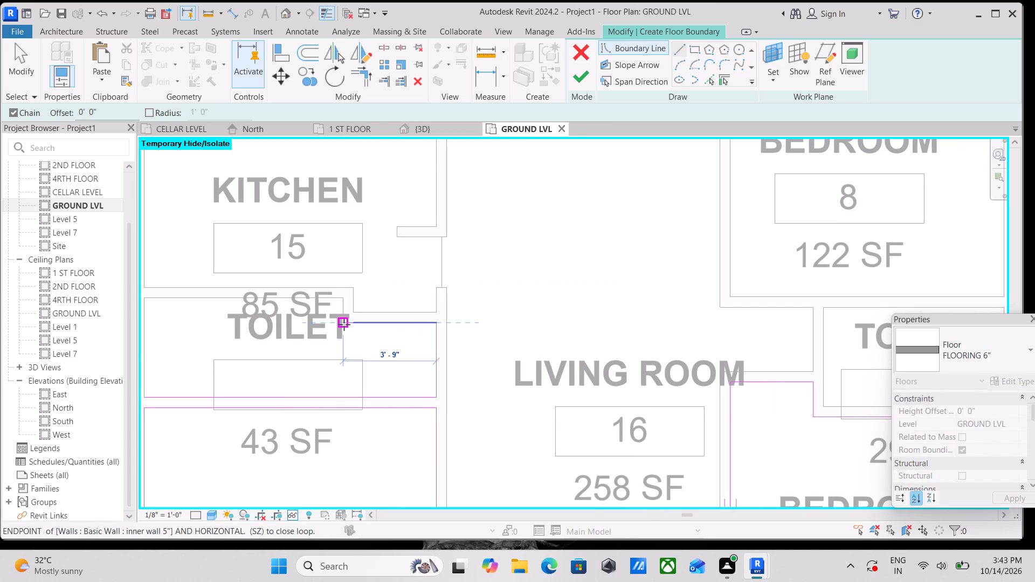
click(344, 324)
click(343, 296)
middle_drag(246, 297, 422, 295)
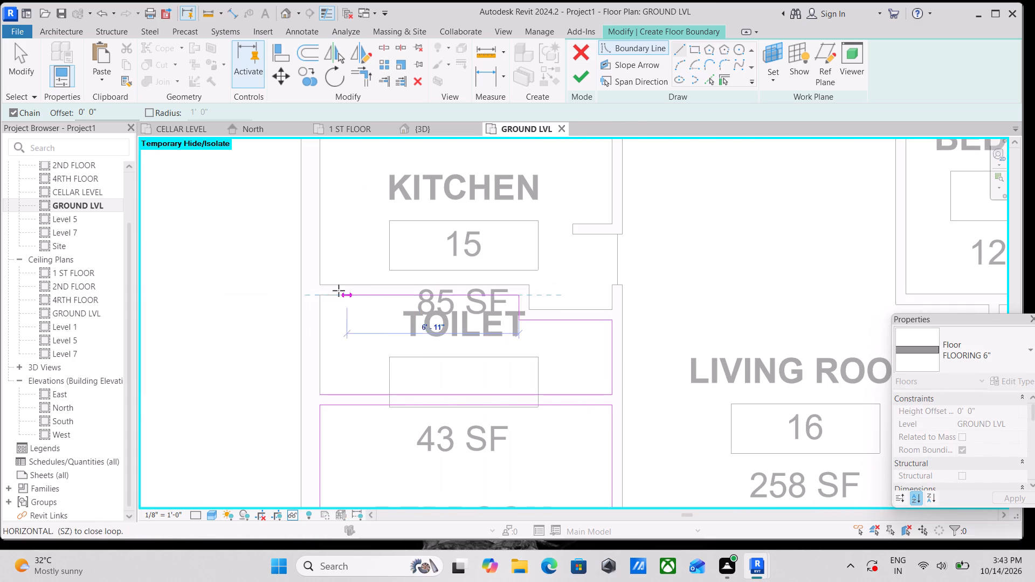
click(323, 292)
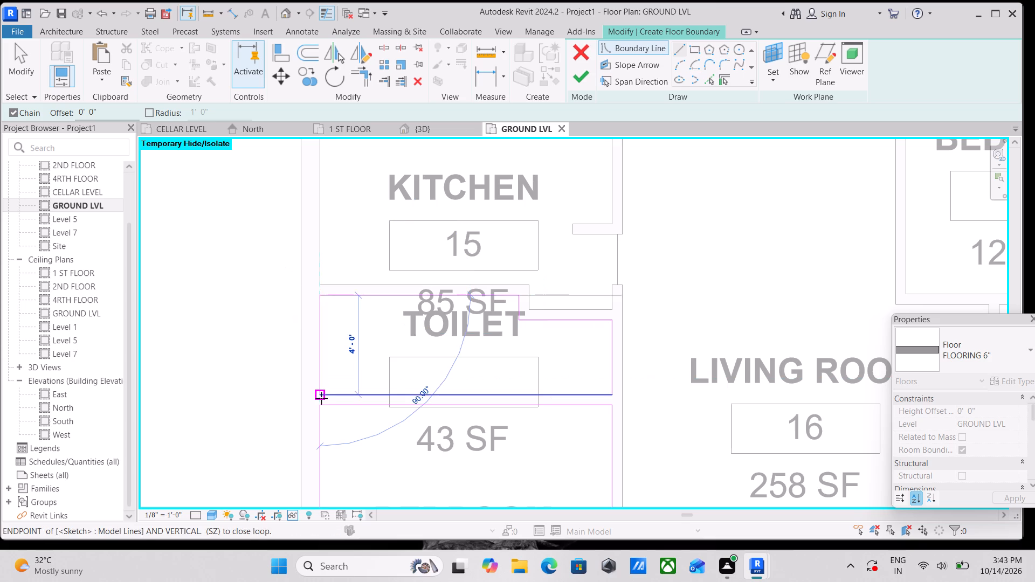
click(321, 396)
Begin living room 16's boundary with an 11'-0" line along the outer wall, continuing up bedroom 11's wall and around the 3'-9" recess beside toilet 12.
scroll(404, 308, down, 2)
middle_drag(404, 308, 191, 299)
middle_drag(419, 289, 291, 329)
scroll(341, 302, down, 2)
middle_drag(341, 302, 346, 344)
scroll(400, 302, down, 1)
middle_drag(400, 302, 412, 242)
middle_drag(384, 363, 384, 362)
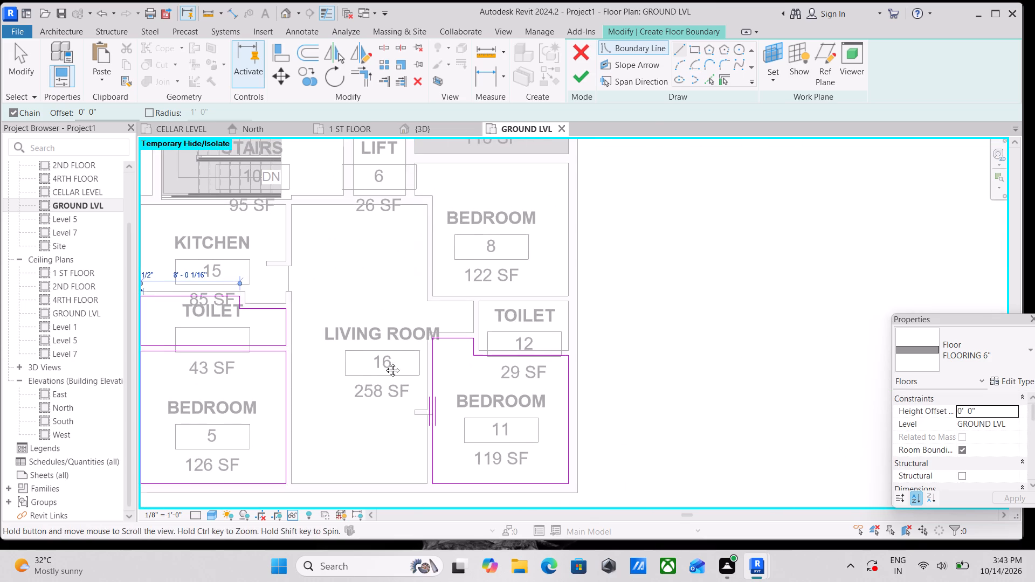
middle_drag(384, 362, 397, 282)
click(308, 404)
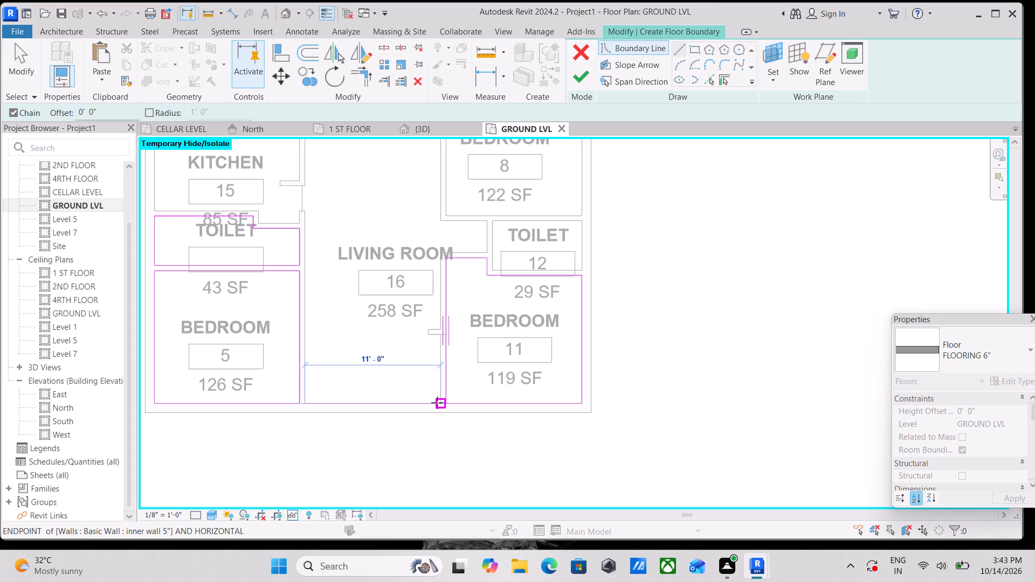
scroll(437, 403, up, 4)
click(439, 403)
scroll(444, 278, down, 1)
middle_drag(444, 278, 429, 383)
middle_drag(428, 285, 426, 358)
scroll(427, 339, up, 2)
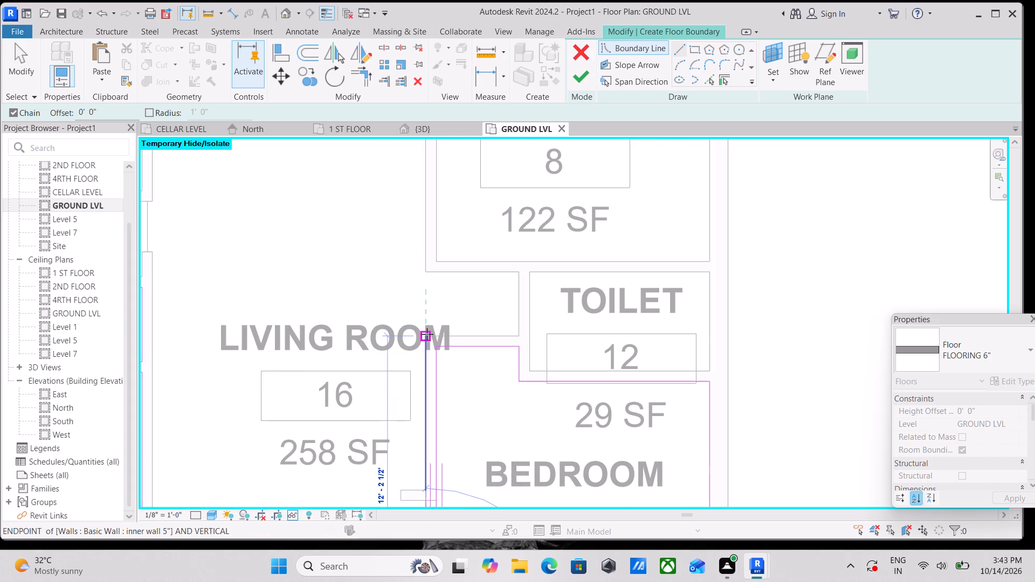
click(426, 339)
click(517, 337)
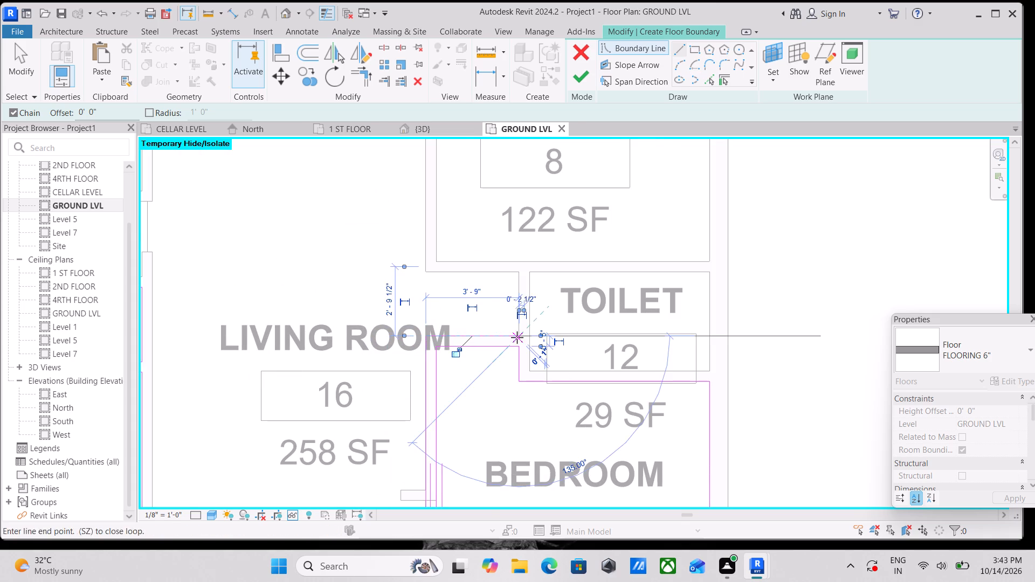
click(519, 273)
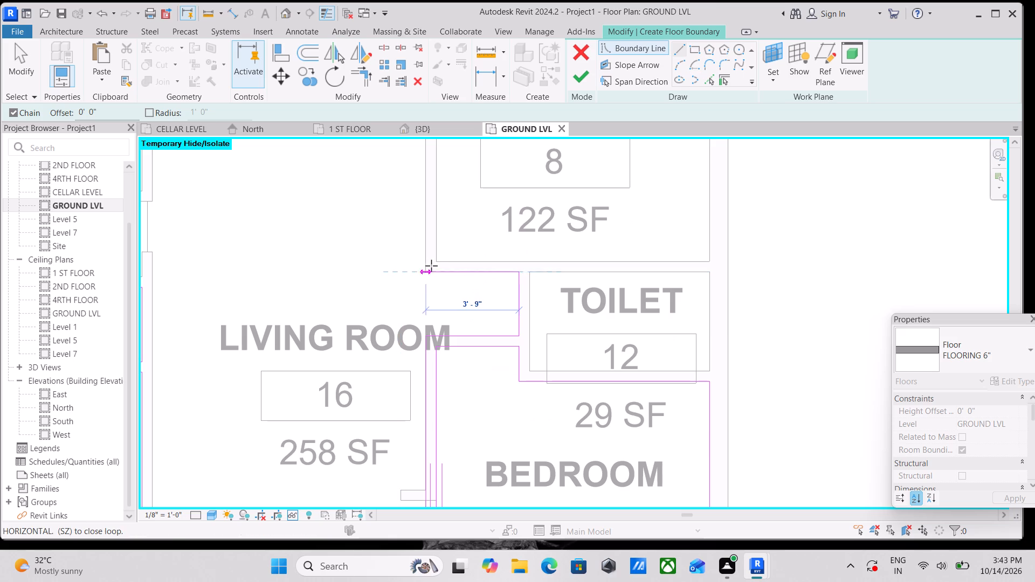
click(426, 271)
Complete the living room 16 loop along bedroom 8's wall, the wall below the lift, and the kitchen, toilet and bedroom 5 side.
middle_drag(423, 231, 415, 399)
scroll(409, 279, down, 2)
middle_drag(409, 279, 415, 343)
click(421, 317)
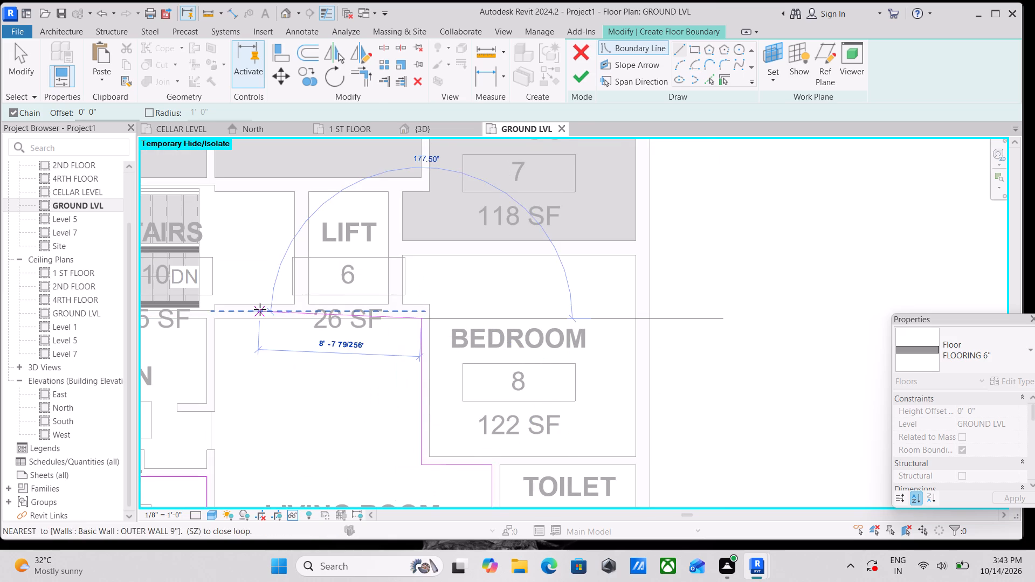
middle_drag(260, 309, 321, 309)
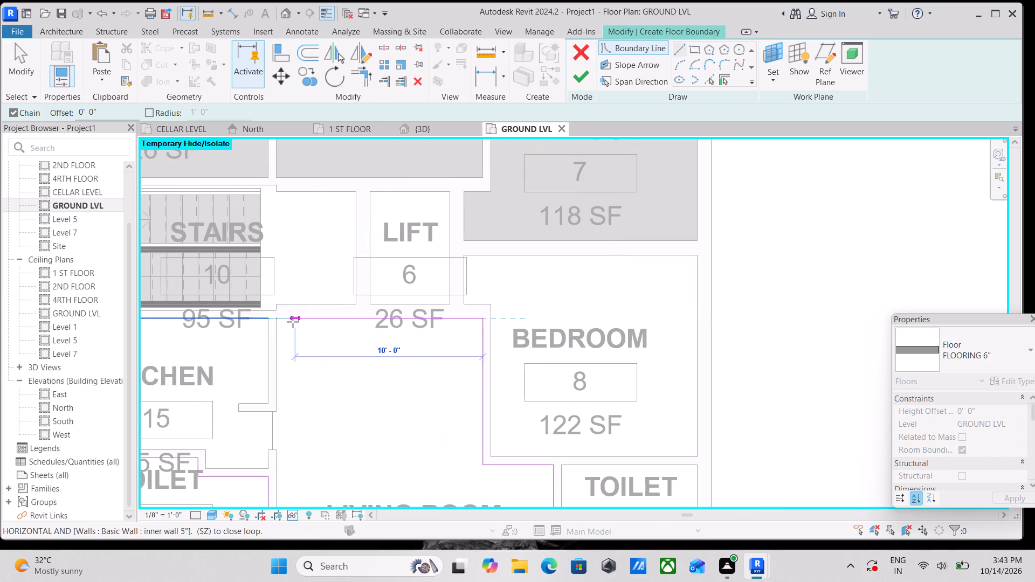
click(279, 320)
middle_drag(279, 407, 275, 210)
scroll(266, 357, down, 1)
middle_drag(266, 357, 291, 187)
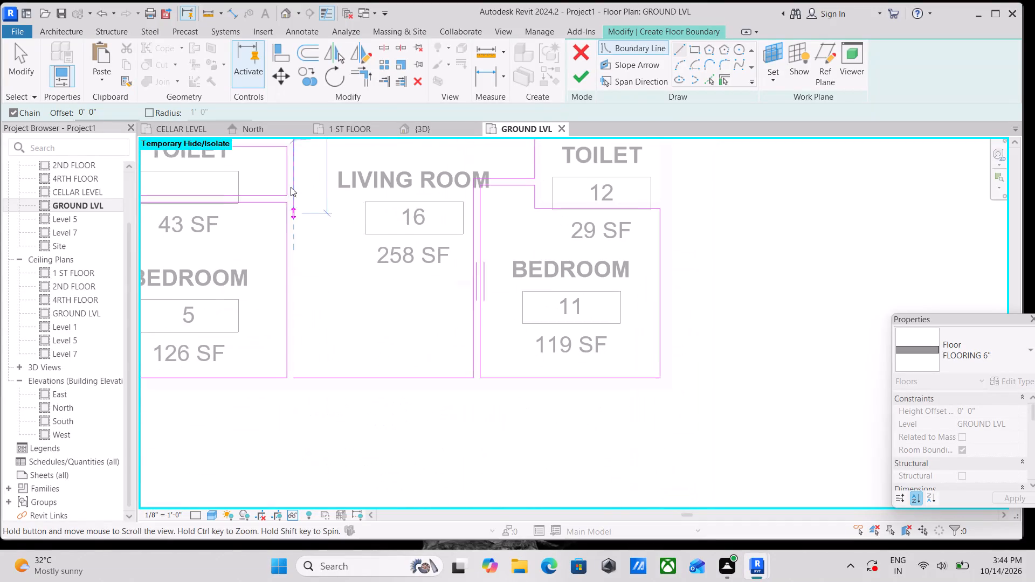
middle_drag(291, 187, 290, 190)
click(296, 351)
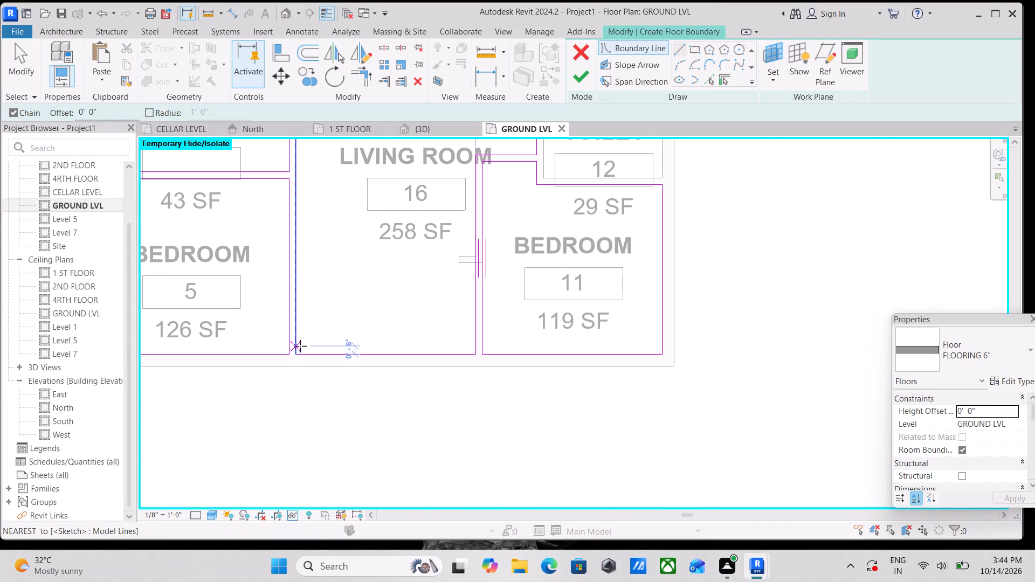
key(Escape)
Shorten the living room's kitchen-side boundary line to 15'-7" so it ends at the lower jamb of the kitchen 15 opening.
scroll(344, 288, down, 3)
middle_drag(344, 288, 347, 400)
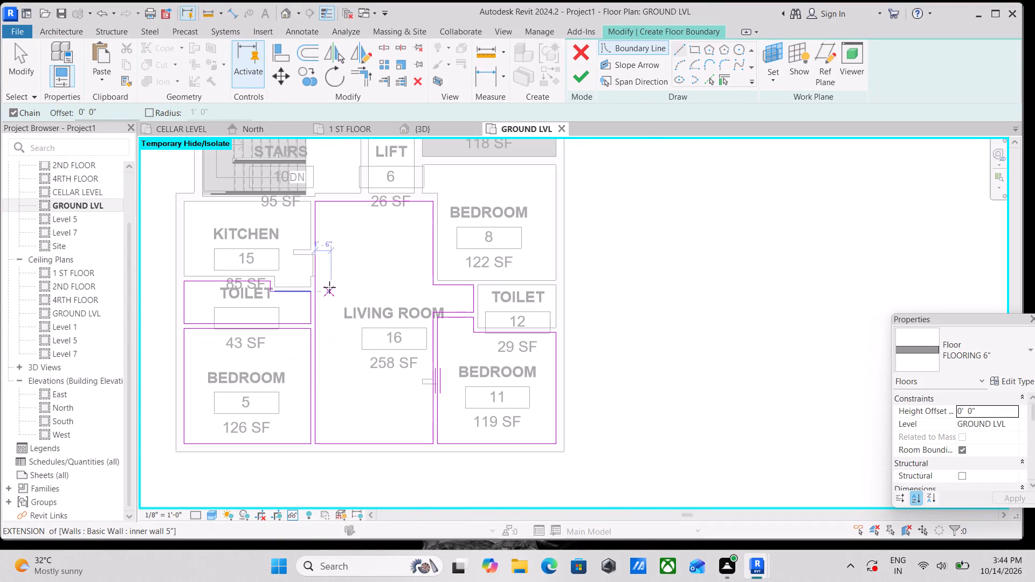
scroll(331, 272, up, 5)
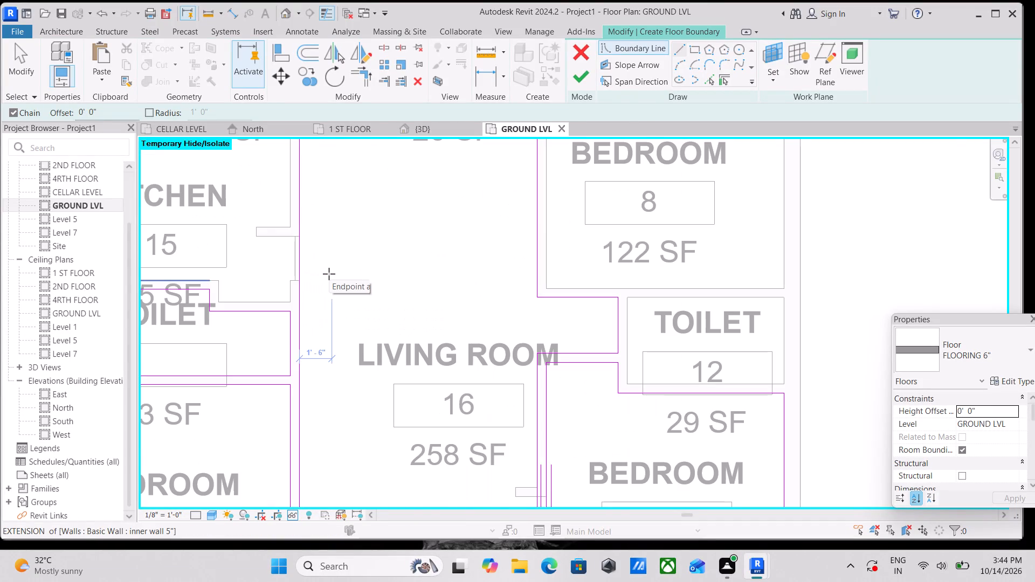
key(Escape)
scroll(315, 280, up, 2)
key(Escape)
click(292, 250)
scroll(298, 246, down, 2)
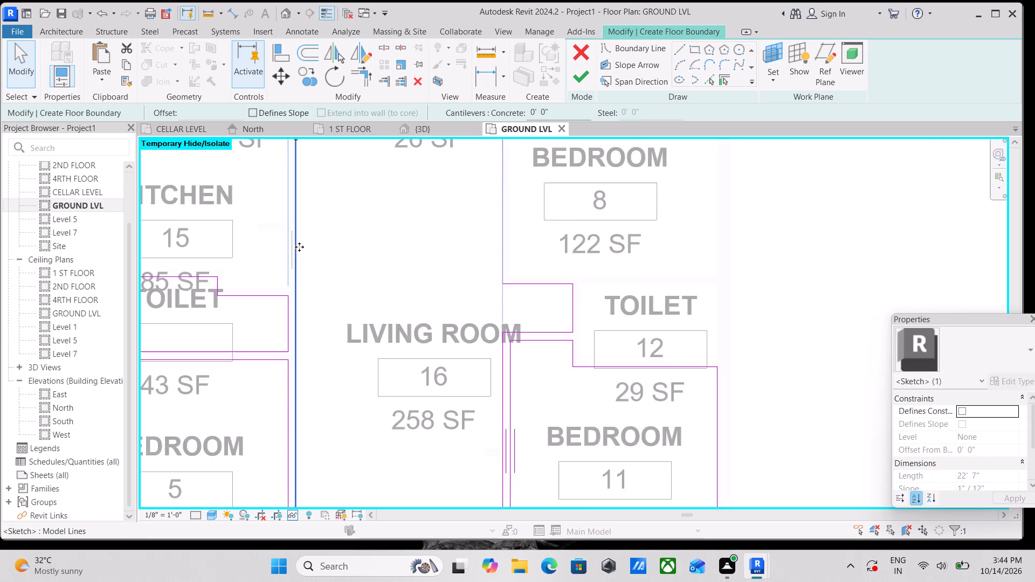
scroll(299, 247, down, 4)
middle_drag(319, 250, 321, 332)
drag(307, 257, 306, 343)
scroll(306, 343, up, 4)
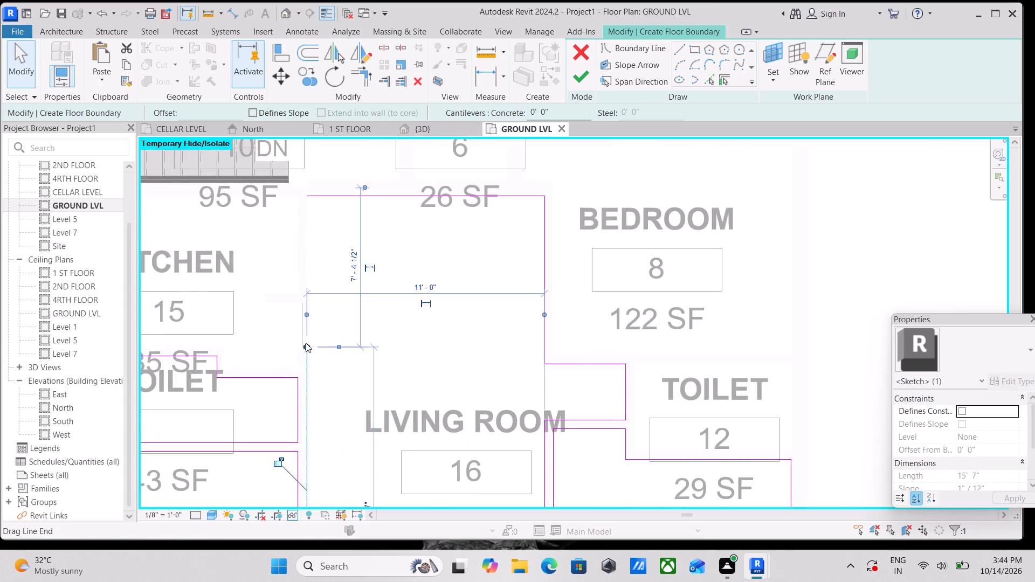
scroll(319, 338, up, 3)
scroll(325, 341, down, 2)
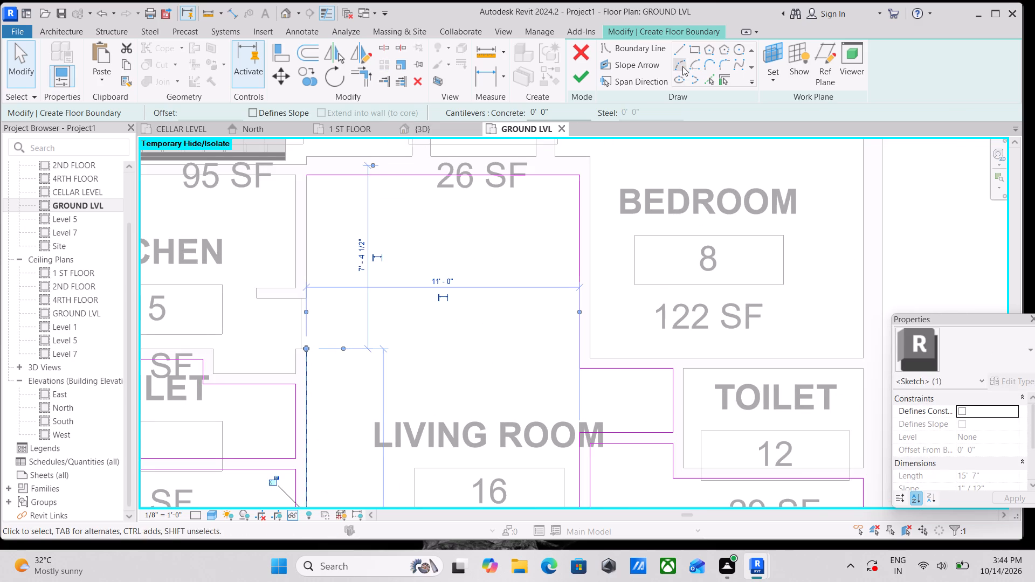
Draw boundary lines from the lower kitchen jamb around the wall end, 3'-4" along the toilet wall, up the 1'-0" jog and on to the outer wall.
click(685, 46)
scroll(306, 372, up, 2)
middle_drag(299, 376, 428, 378)
scroll(425, 360, up, 2)
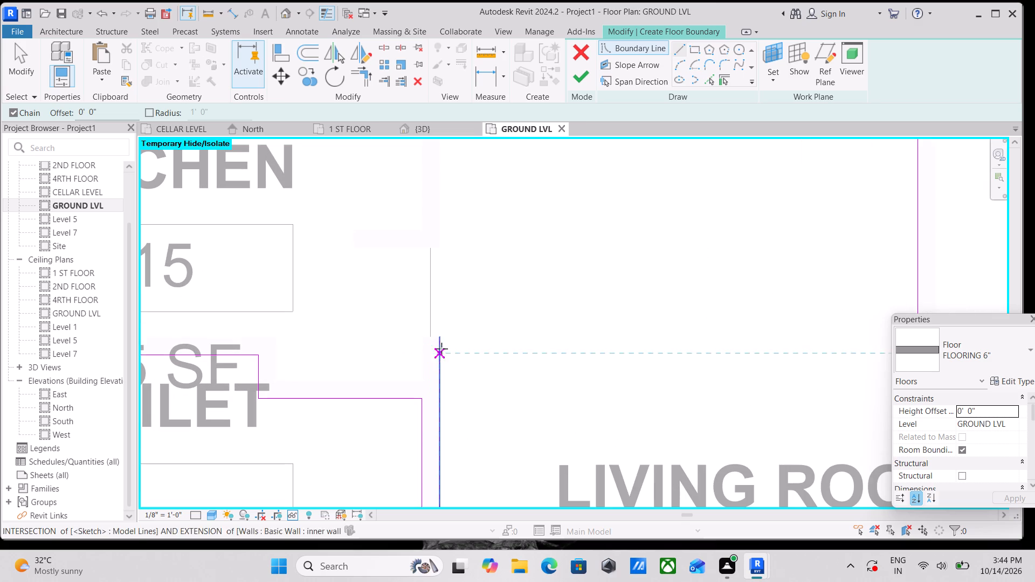
click(442, 337)
click(425, 338)
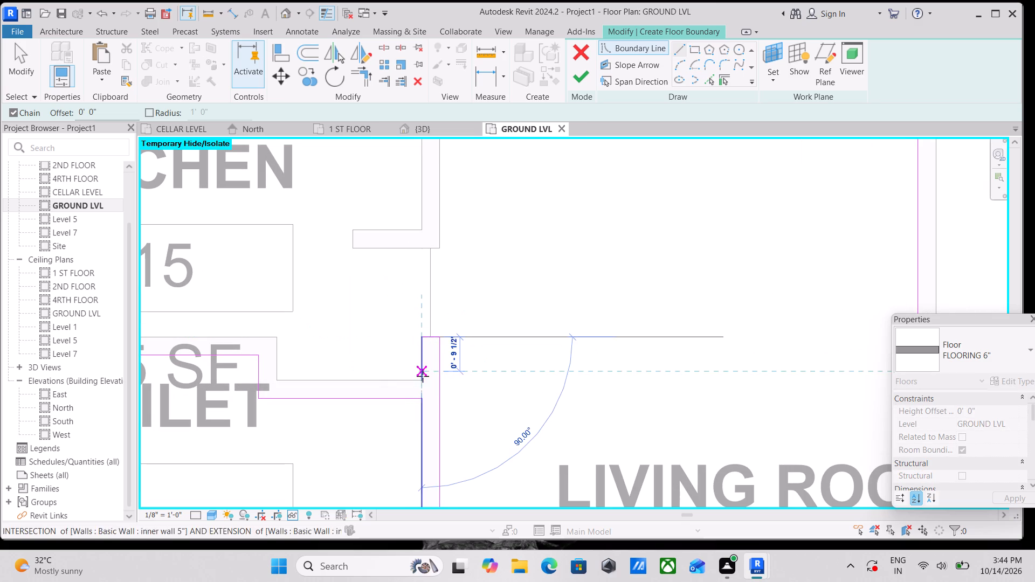
click(422, 380)
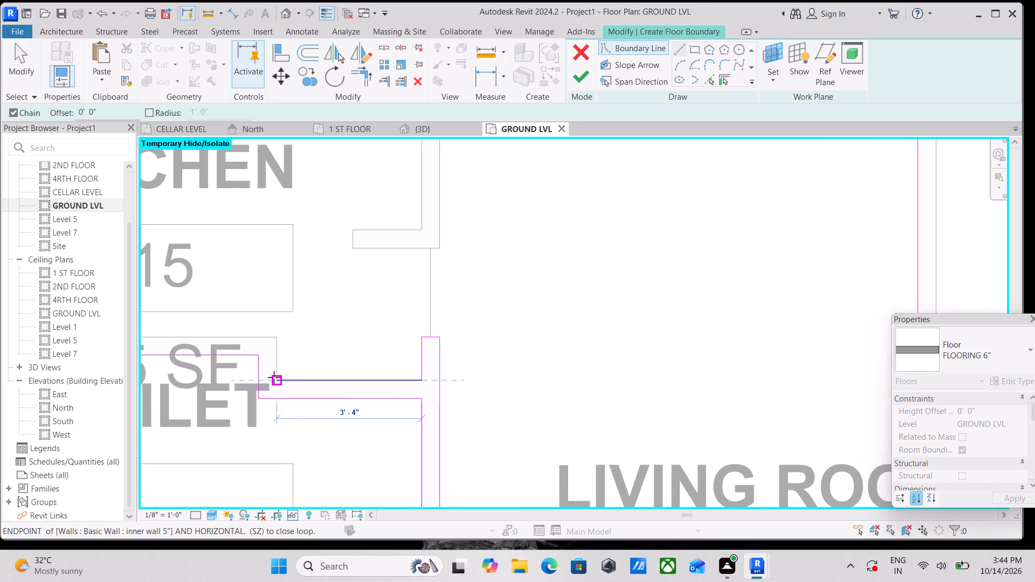
click(275, 378)
click(279, 341)
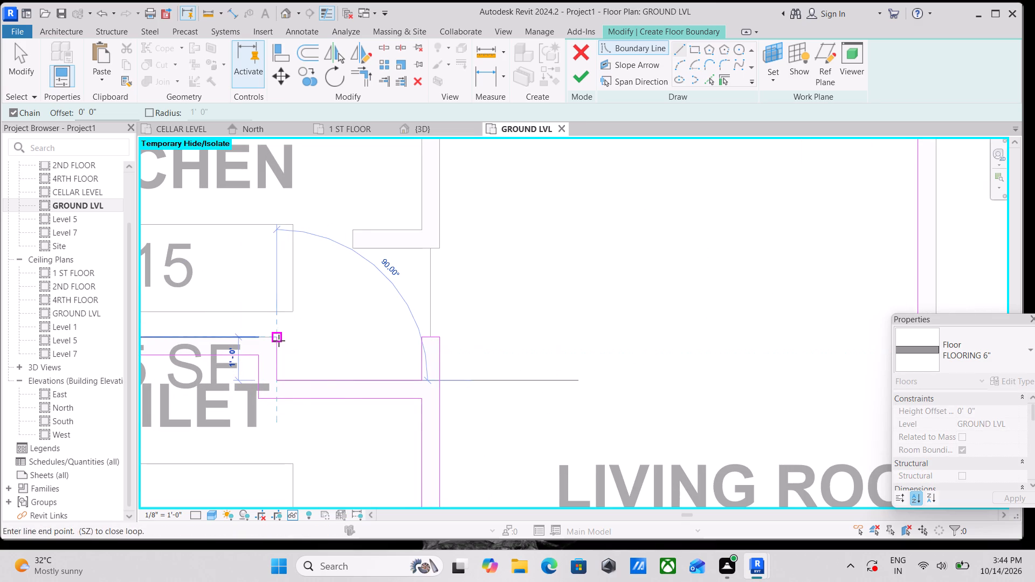
middle_drag(239, 338, 439, 309)
middle_drag(273, 309, 481, 323)
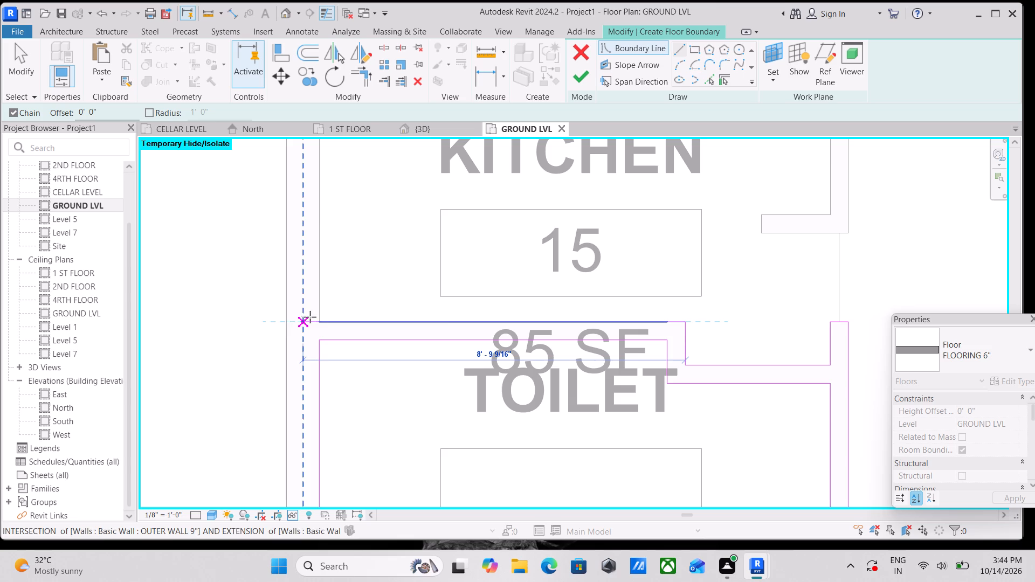
click(319, 320)
Continue the boundary around kitchen 15 and its 2'-0" wall stub, then 4'-11 1/2" up to living room 16's corner, joining both rooms in one loop.
middle_drag(313, 244, 300, 431)
scroll(330, 257, down, 2)
middle_drag(330, 257, 308, 340)
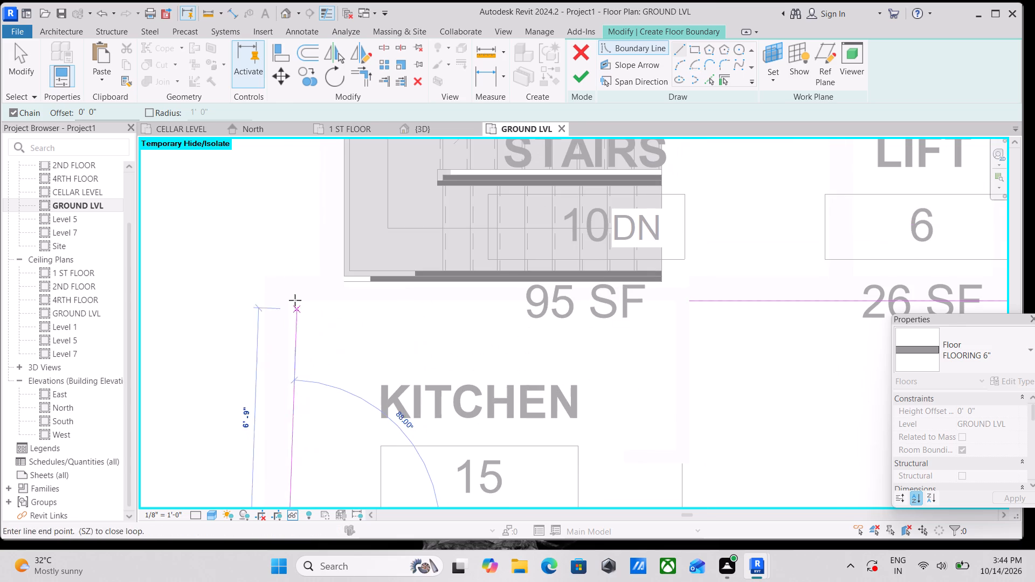
click(289, 305)
middle_drag(414, 322, 135, 320)
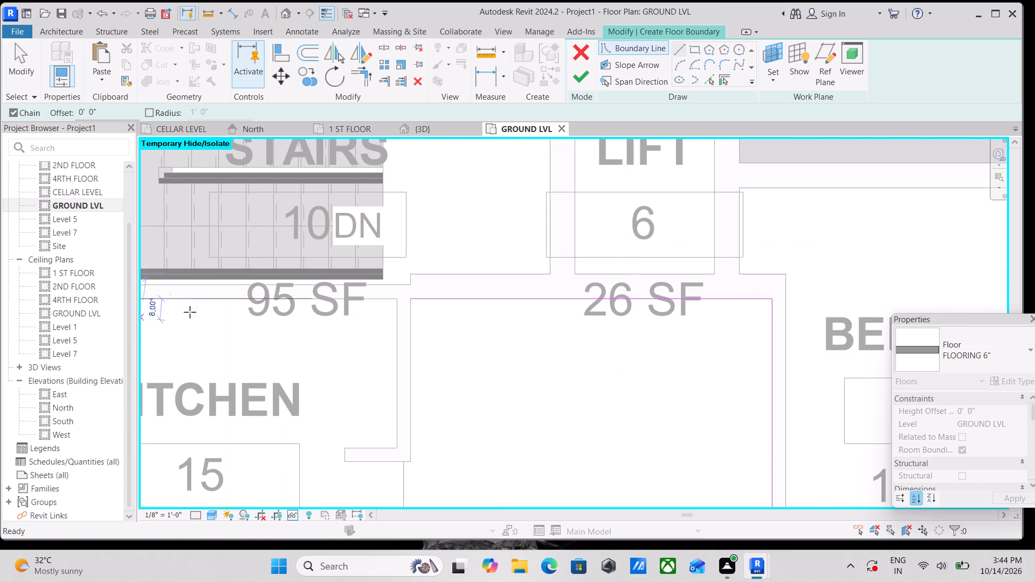
click(396, 302)
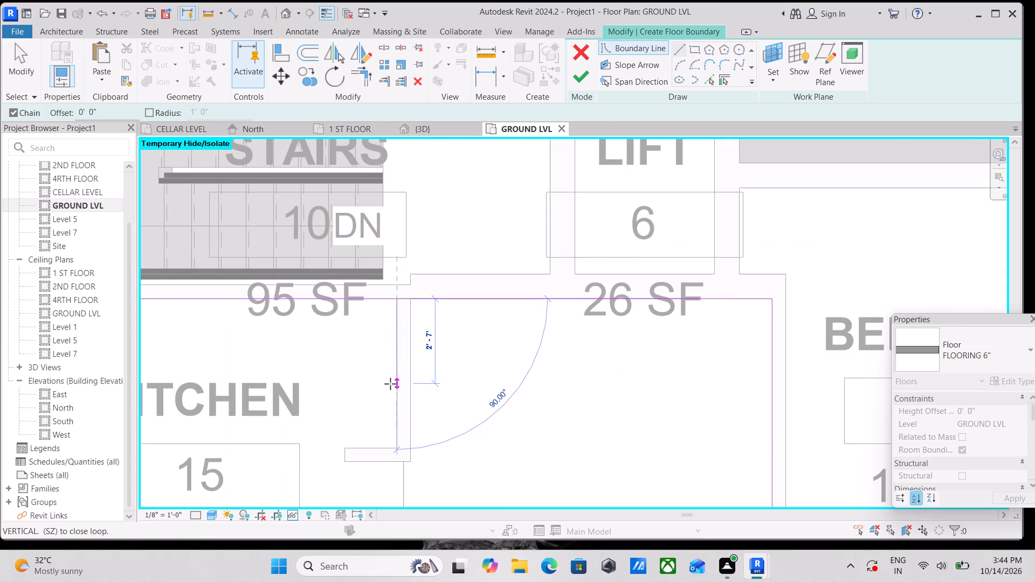
middle_drag(390, 384, 390, 288)
click(399, 351)
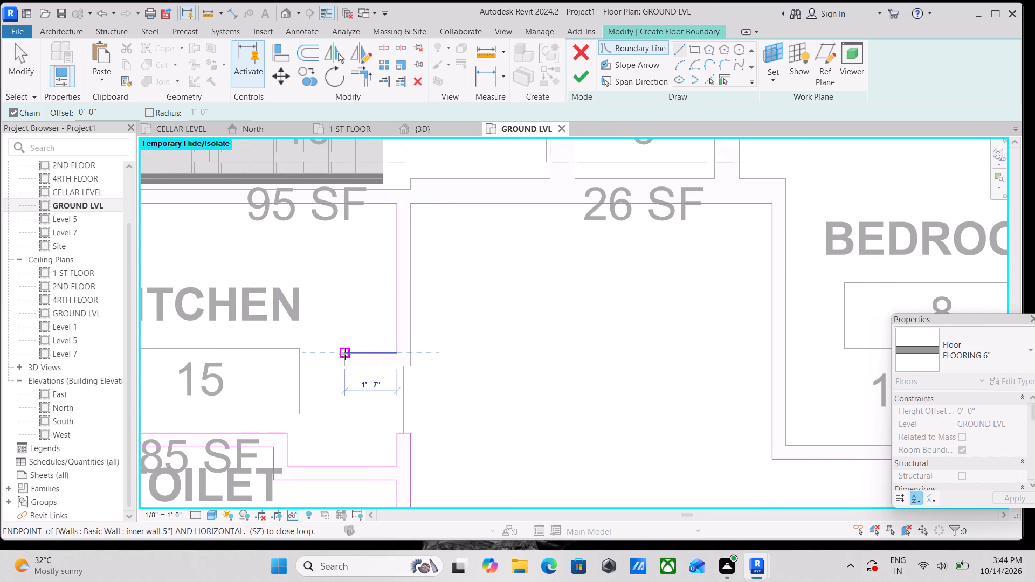
click(345, 354)
click(346, 369)
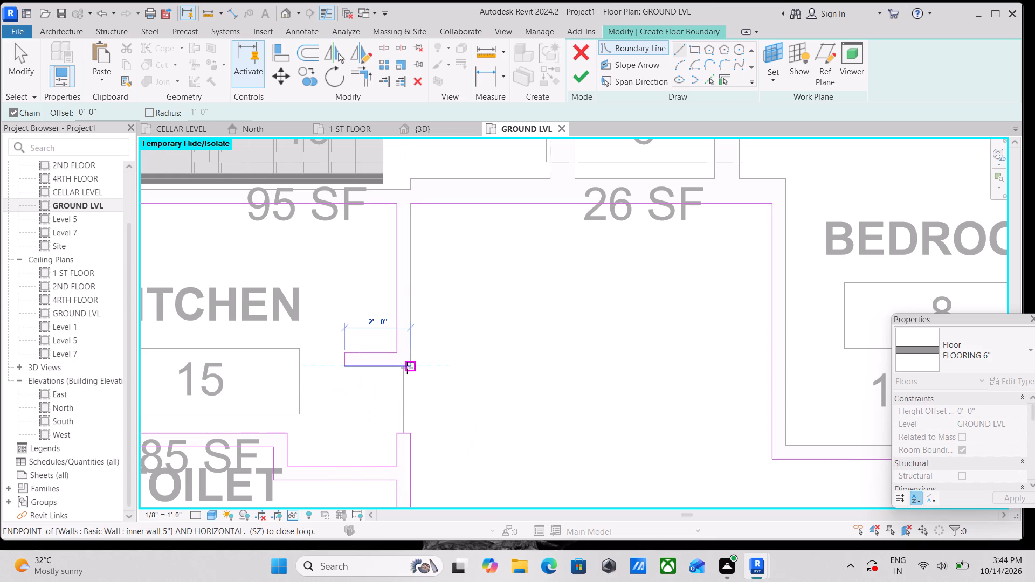
scroll(405, 365, down, 3)
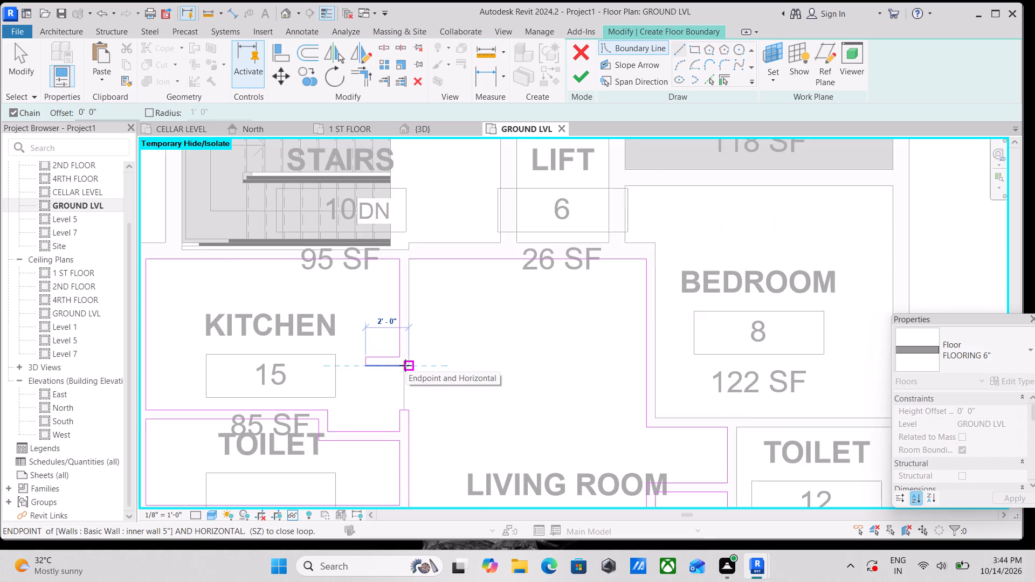
scroll(405, 365, down, 1)
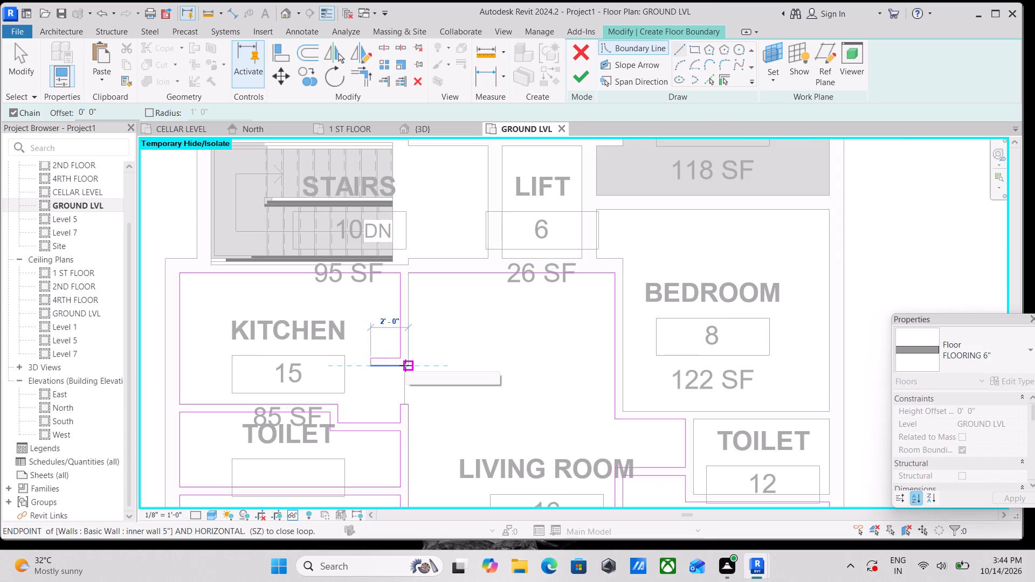
click(405, 365)
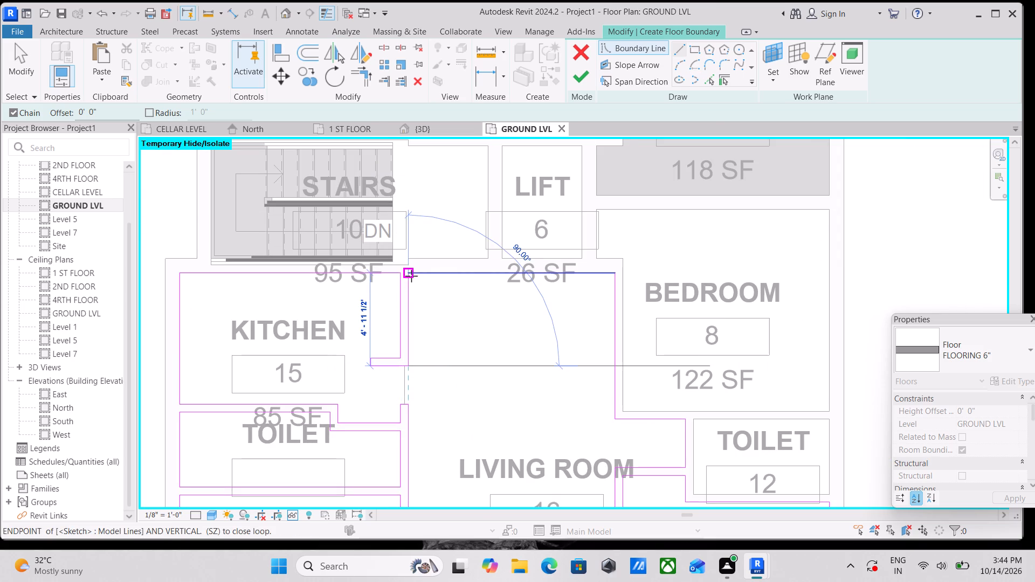
click(411, 276)
key(Escape)
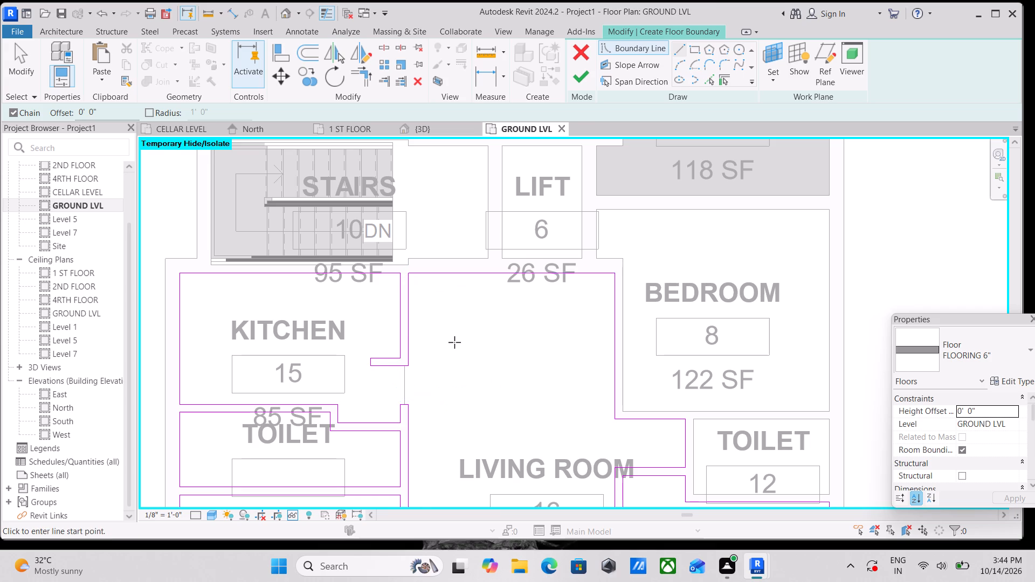
Start bedroom 8's floor boundary at its inner corner near the lift, running down the living room wall and along the toilet 12 wall to the outer wall.
scroll(456, 343, down, 3)
middle_drag(456, 343, 419, 248)
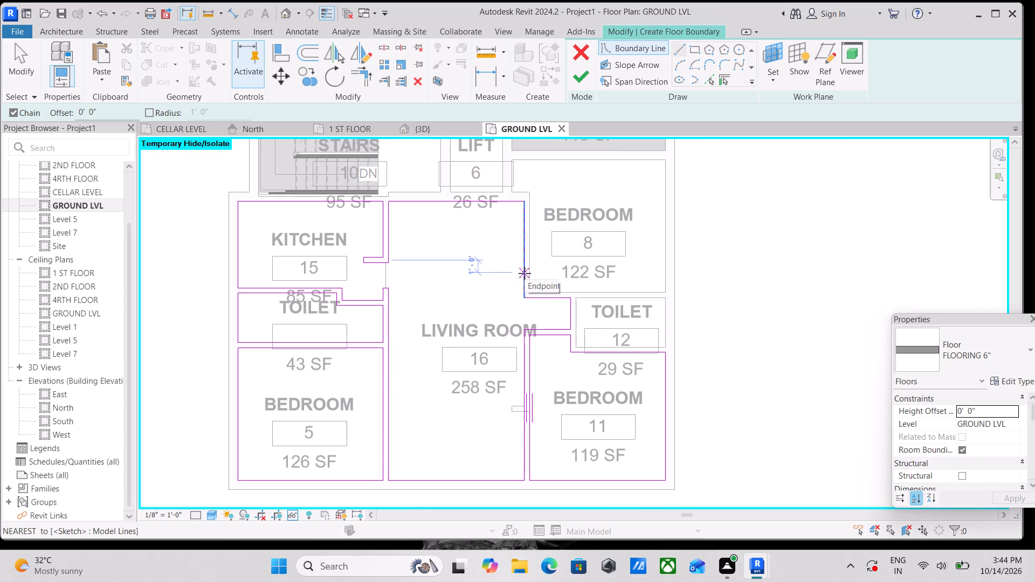
middle_drag(506, 278, 349, 343)
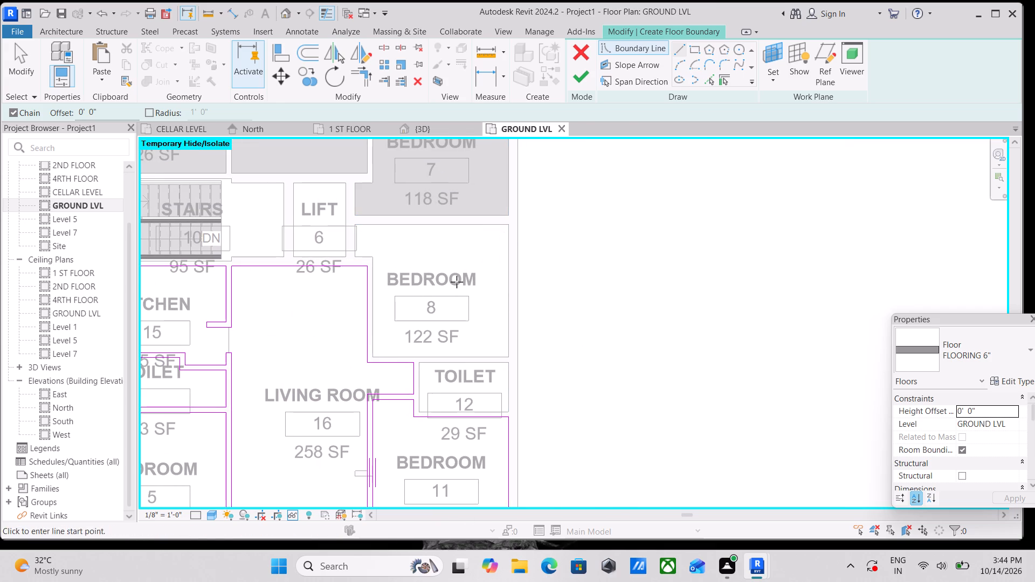
middle_drag(457, 282, 444, 338)
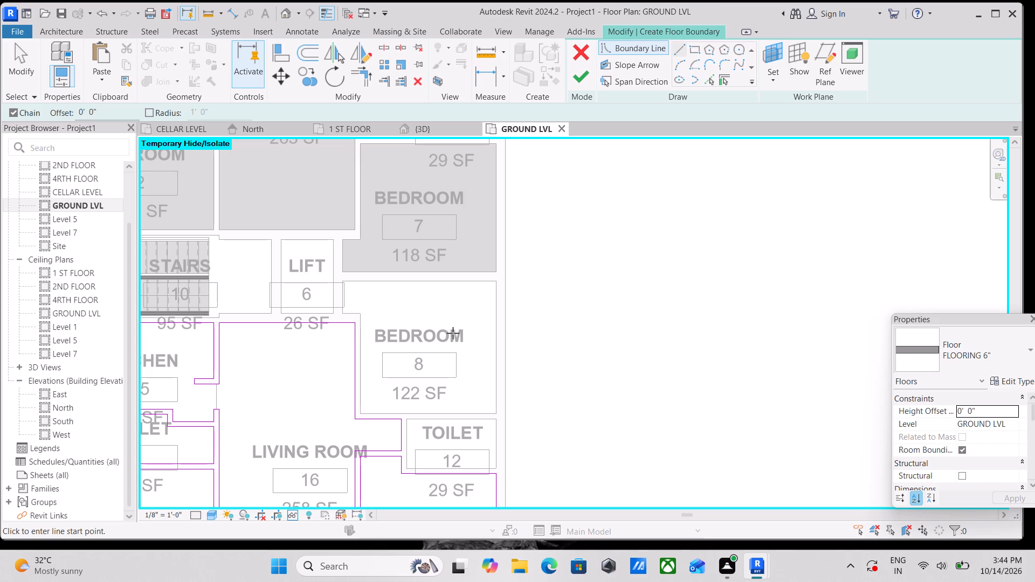
middle_drag(403, 334, 422, 322)
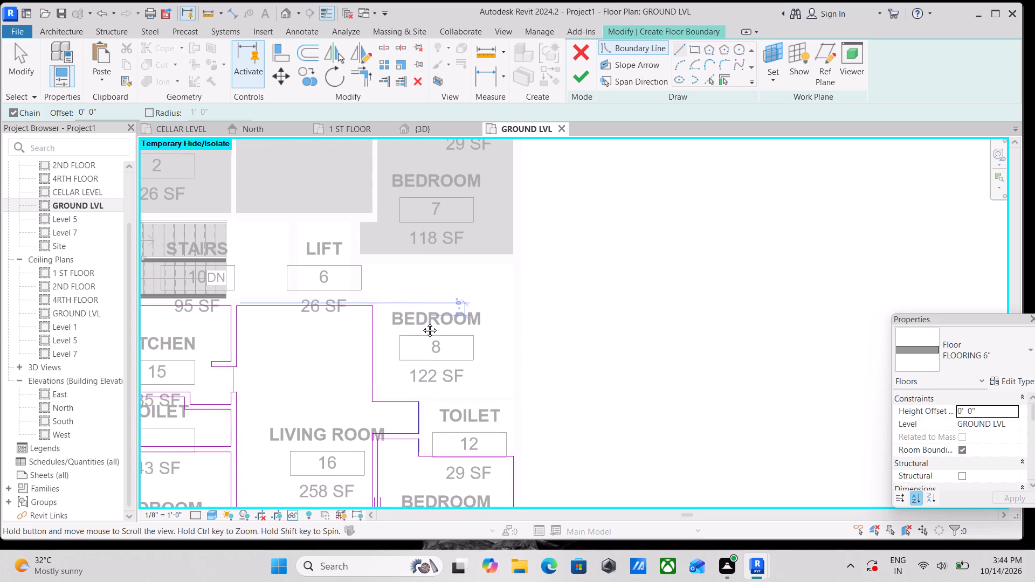
middle_drag(422, 322, 424, 351)
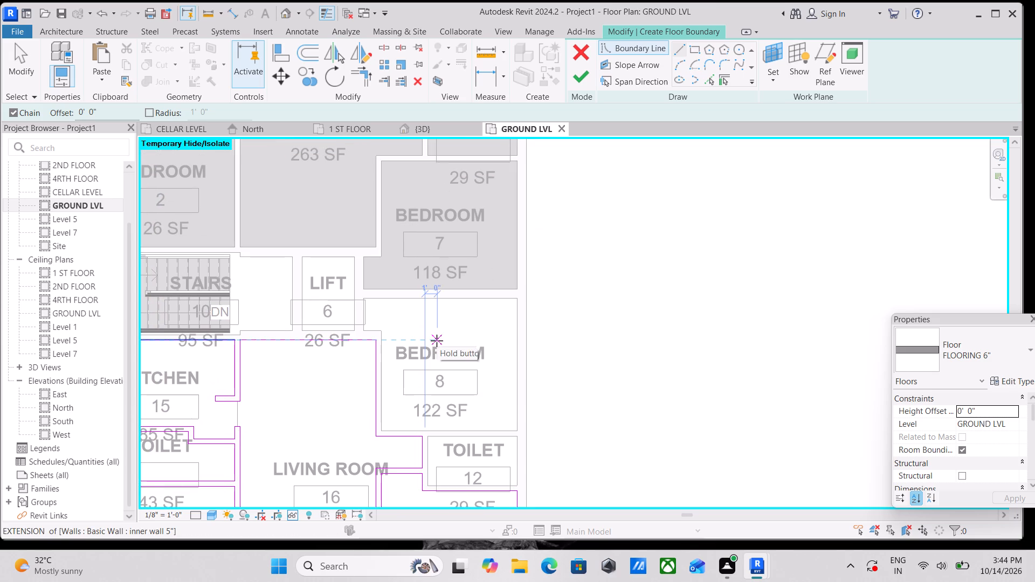
click(382, 334)
key(Escape)
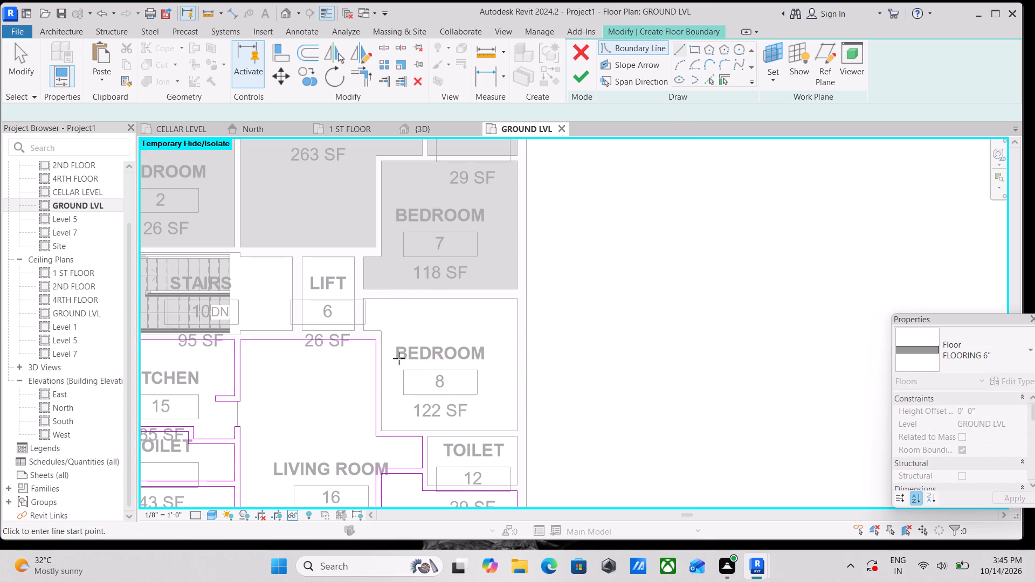
scroll(382, 334, up, 7)
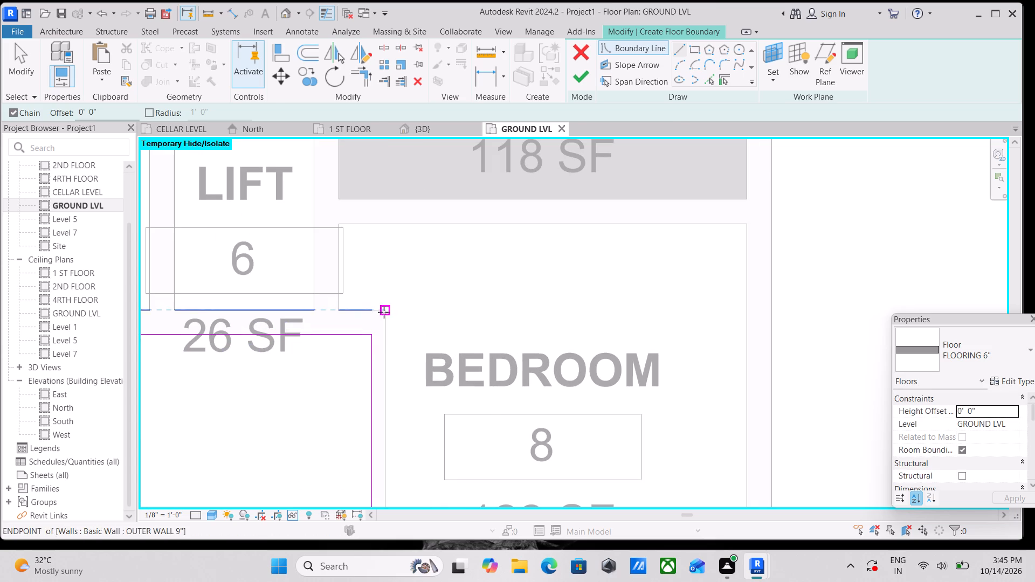
click(384, 310)
scroll(417, 502, down, 2)
middle_drag(414, 497, 349, 260)
scroll(341, 351, down, 1)
middle_drag(341, 351, 339, 324)
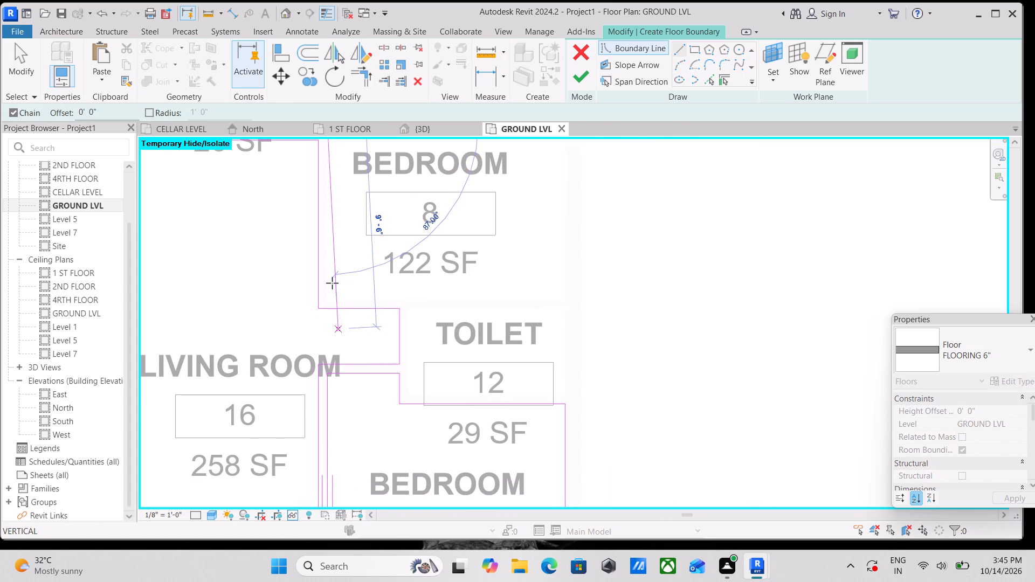
click(327, 298)
middle_drag(443, 295, 294, 335)
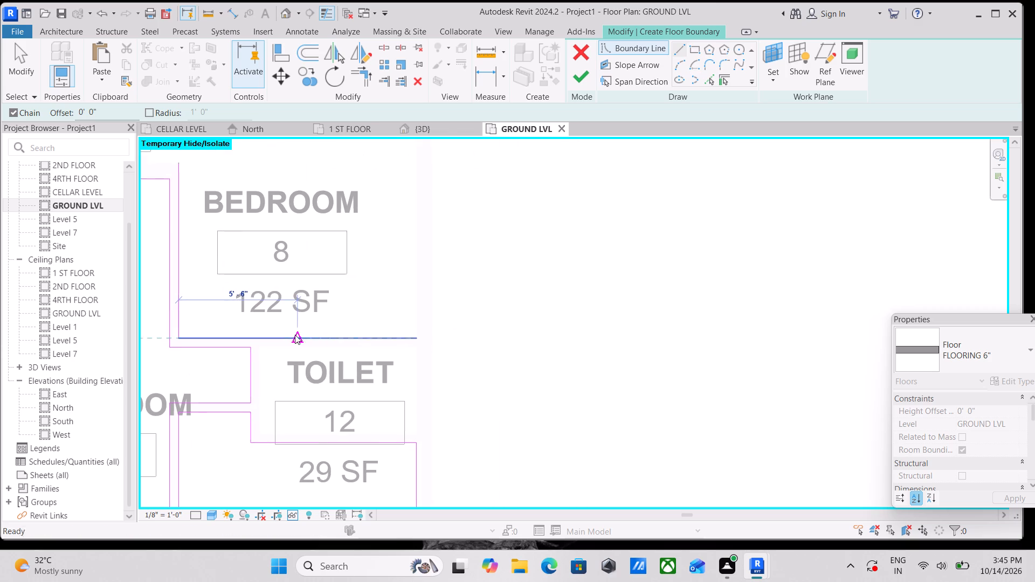
click(417, 337)
Close bedroom 8's loop up the outer wall, along bedroom 7's wall, 2'-7 1/2" down beside the lift and back to the starting corner.
middle_drag(405, 285, 417, 456)
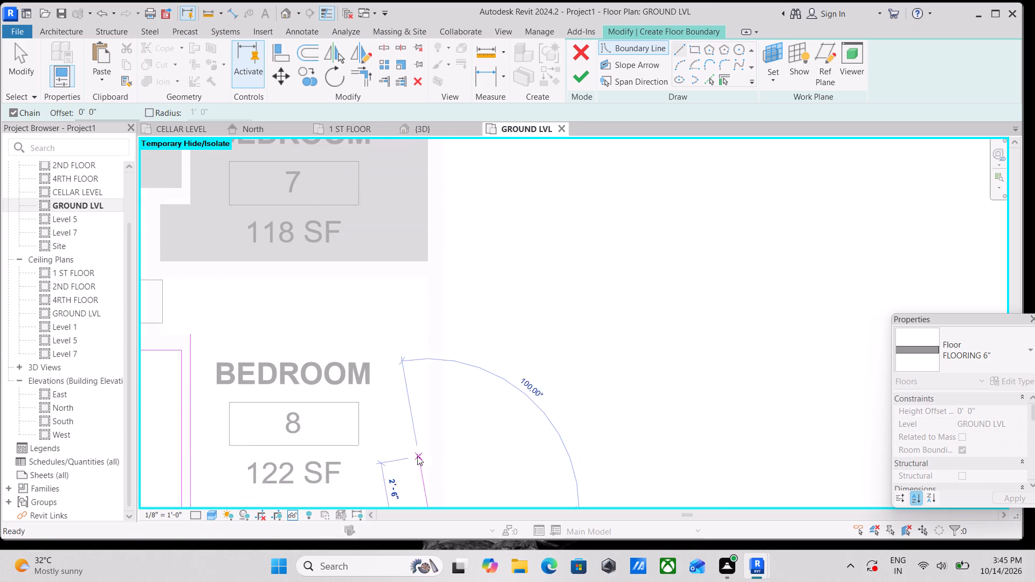
click(429, 279)
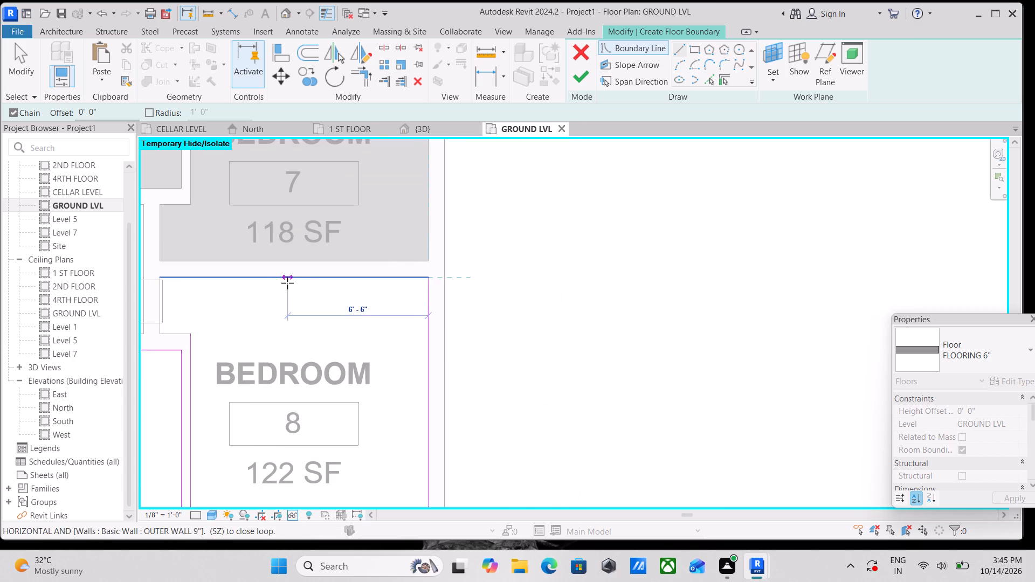
middle_drag(287, 283, 394, 276)
click(266, 269)
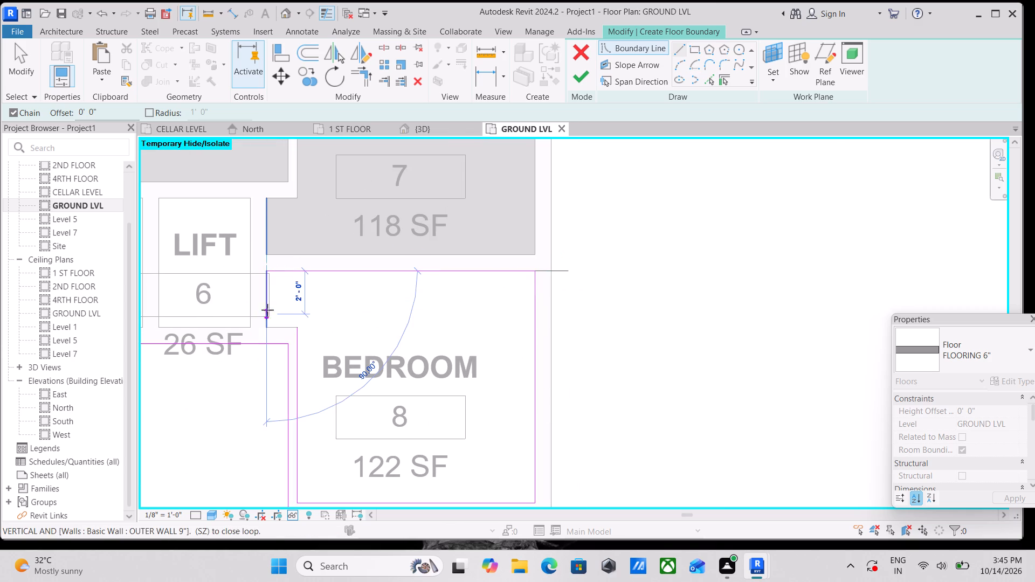
click(268, 325)
click(296, 328)
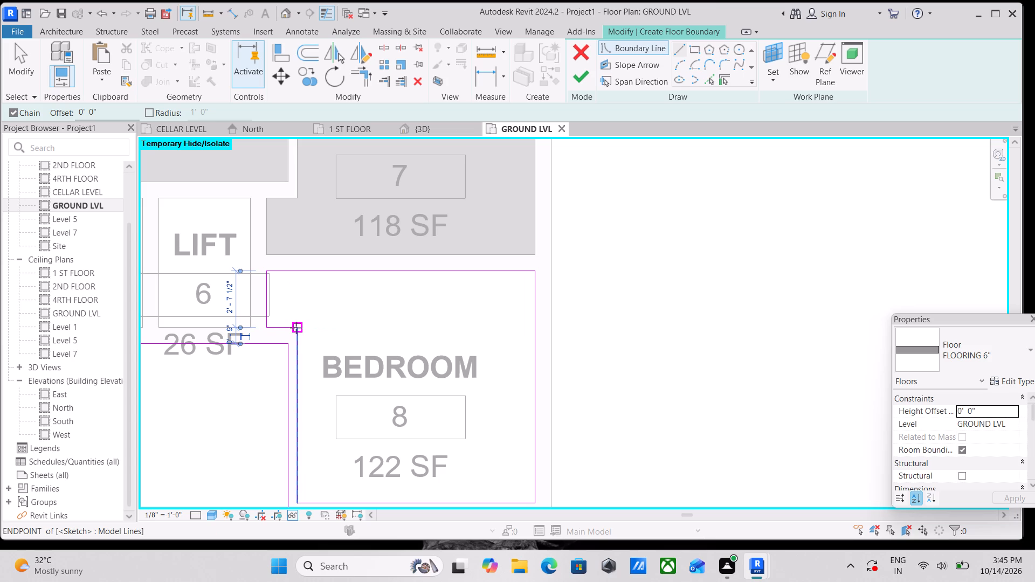
key(Escape)
Draw a boundary line along the stair's open edge, spanning the lobby from the upper wall to the lower wall.
scroll(347, 335, down, 7)
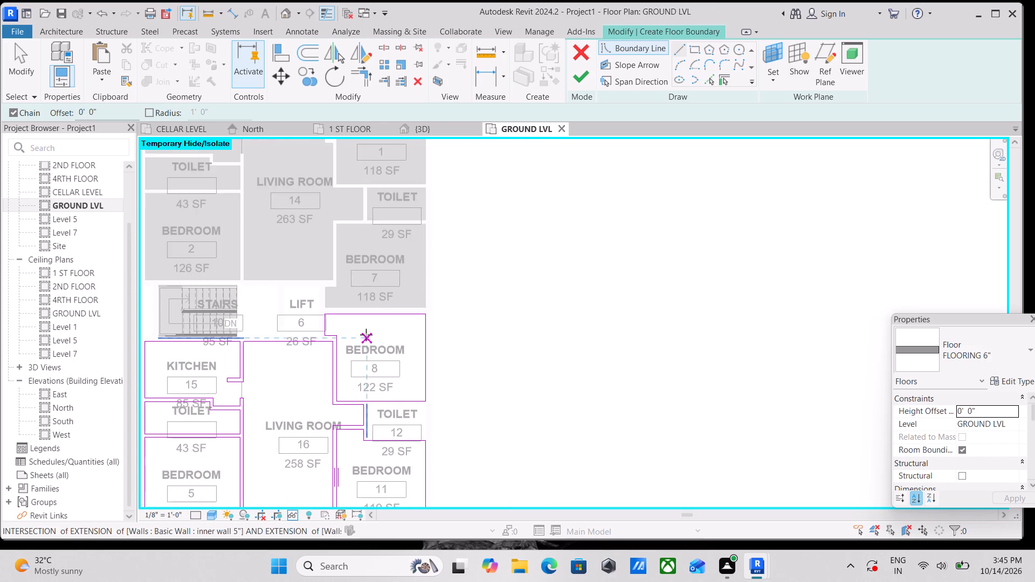
scroll(366, 334, down, 2)
middle_drag(366, 336, 348, 400)
scroll(281, 366, up, 4)
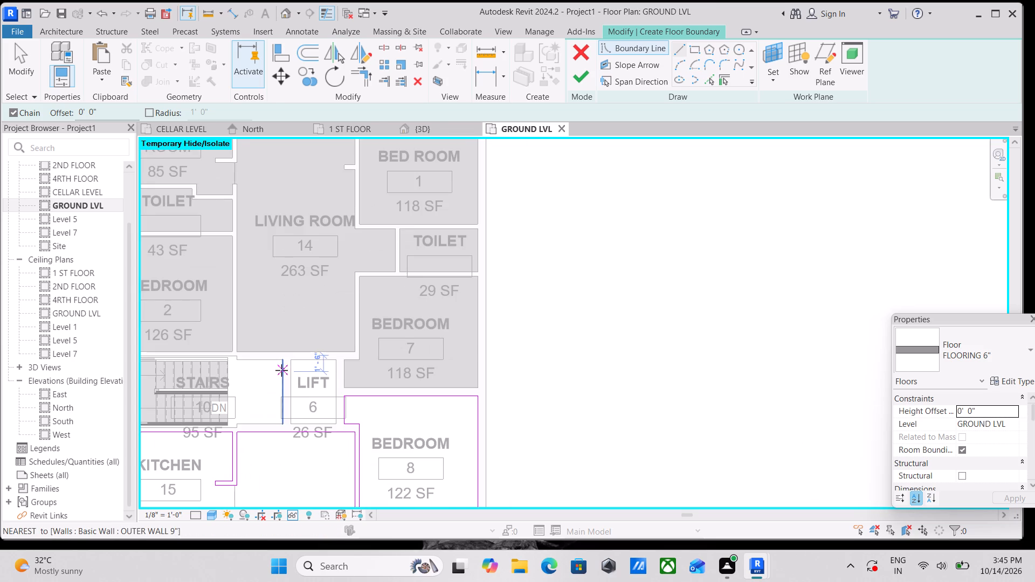
scroll(290, 370, down, 3)
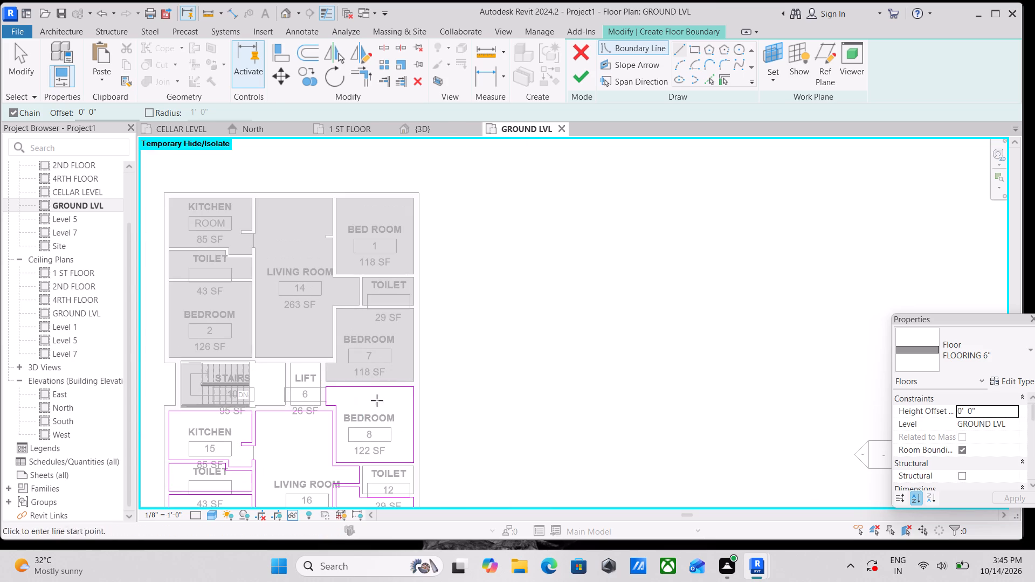
scroll(258, 355, up, 7)
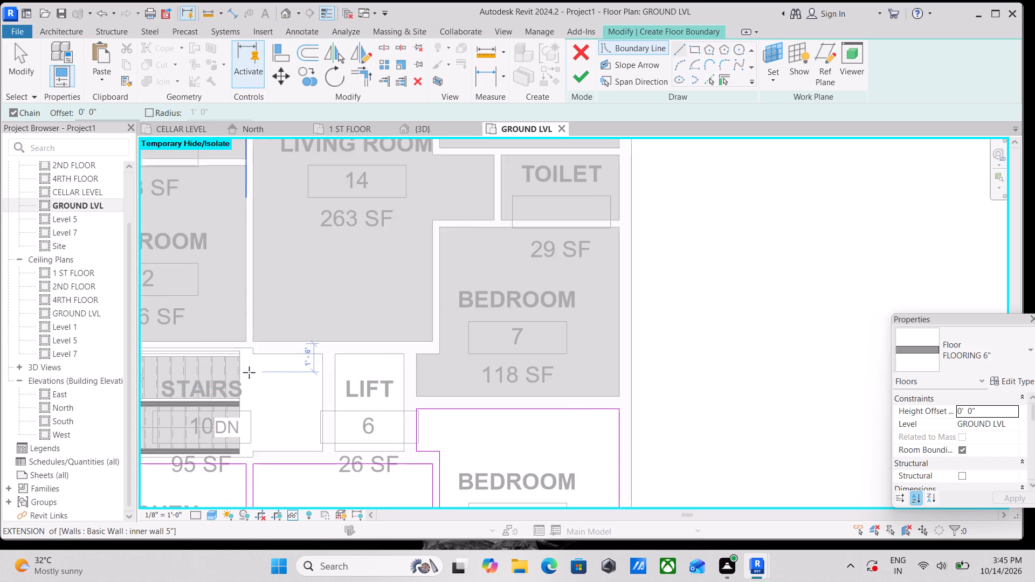
scroll(249, 372, up, 2)
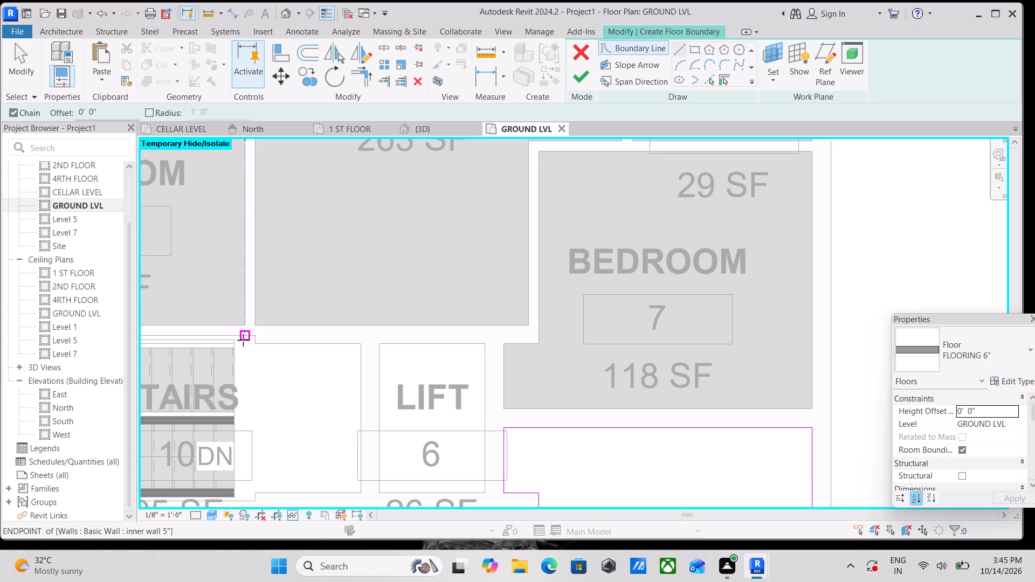
click(243, 340)
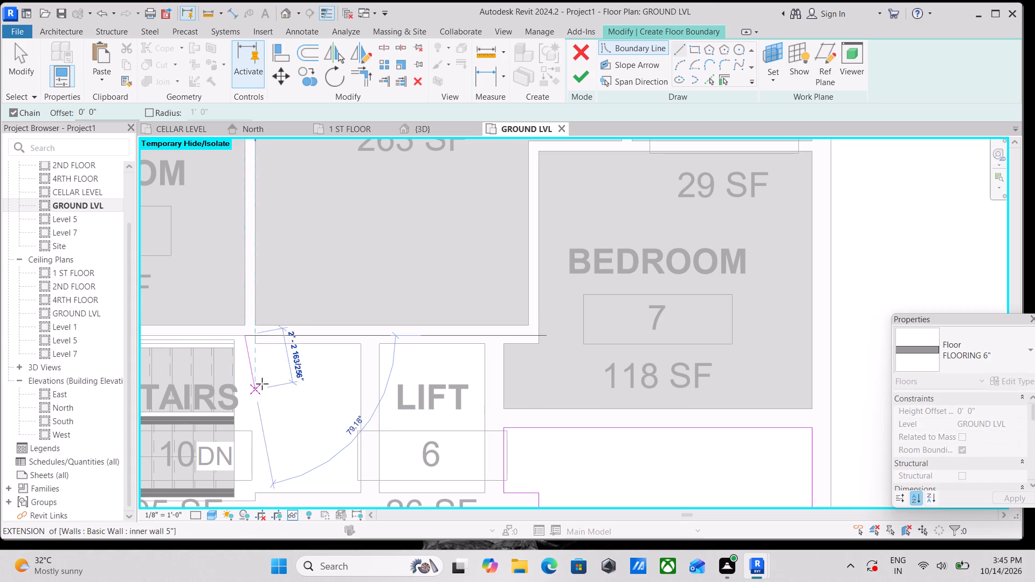
key(Escape)
scroll(215, 351, up, 3)
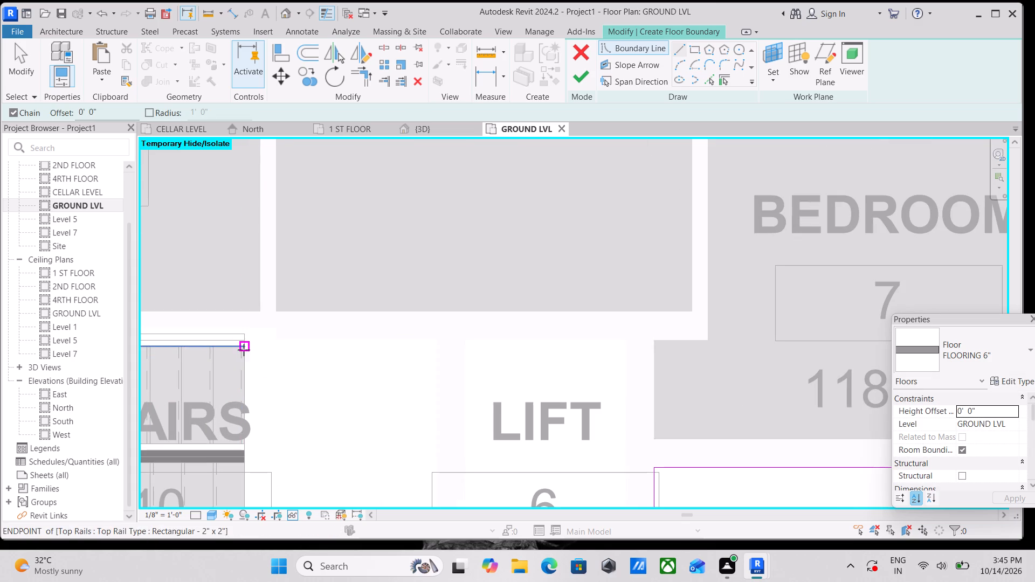
click(245, 334)
middle_drag(251, 401, 251, 387)
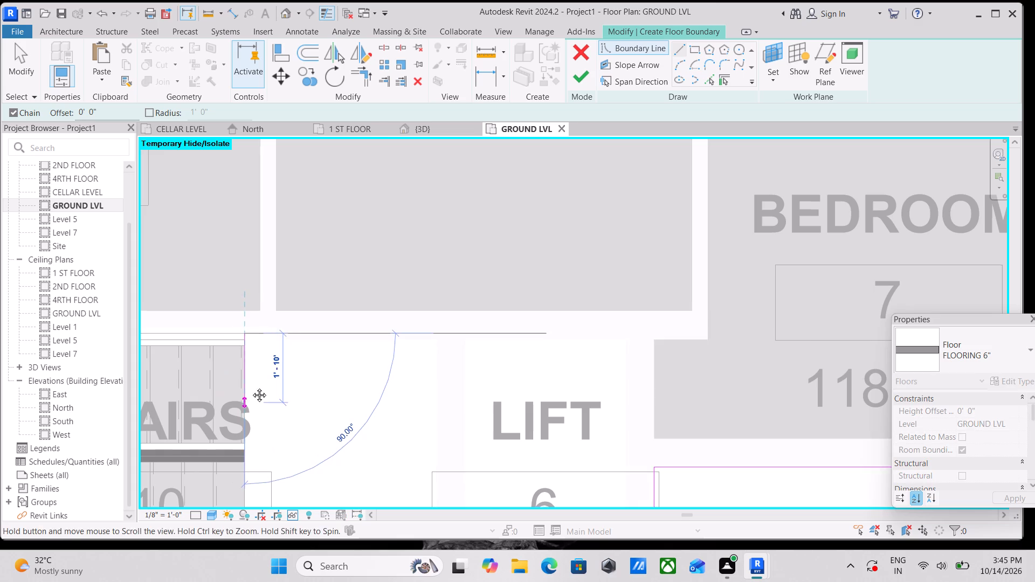
middle_drag(251, 387, 245, 247)
scroll(238, 400, down, 1)
middle_drag(238, 400, 240, 374)
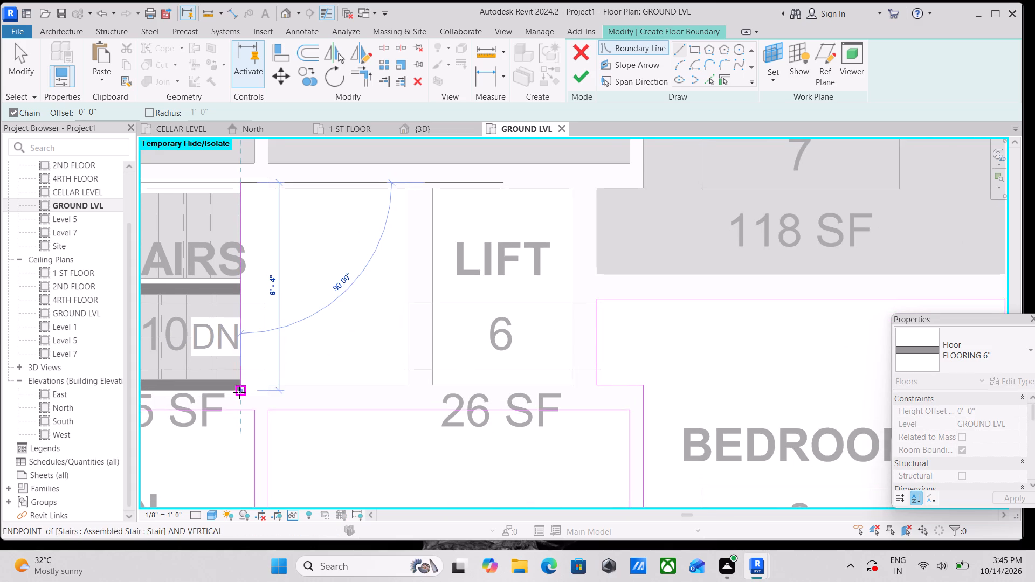
click(241, 397)
Complete the lobby loop with the 0'-10" wall jogs, the lower wall, 6'-0" up the lift wall and the upper wall back to the stair edge.
click(266, 397)
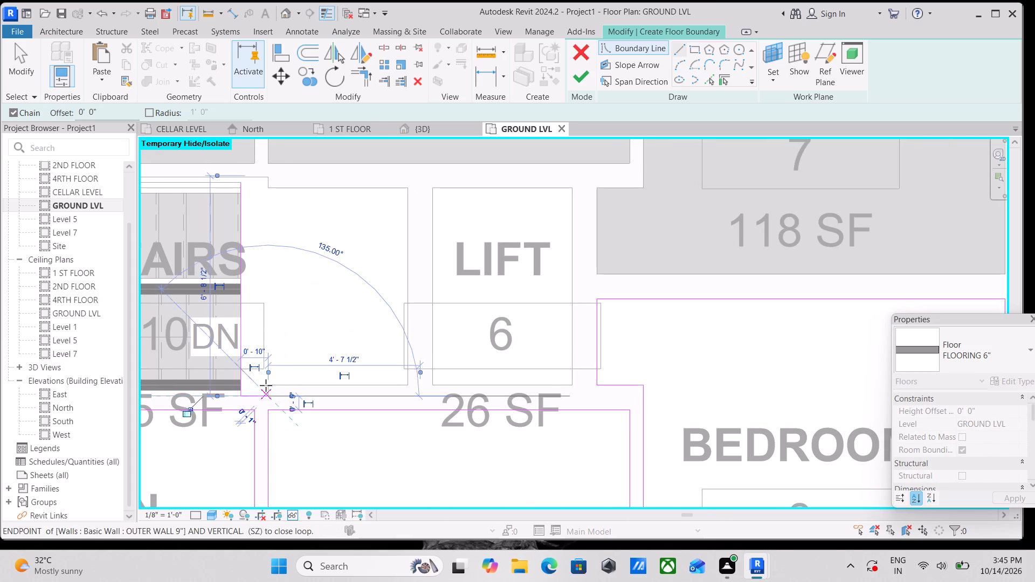
click(267, 385)
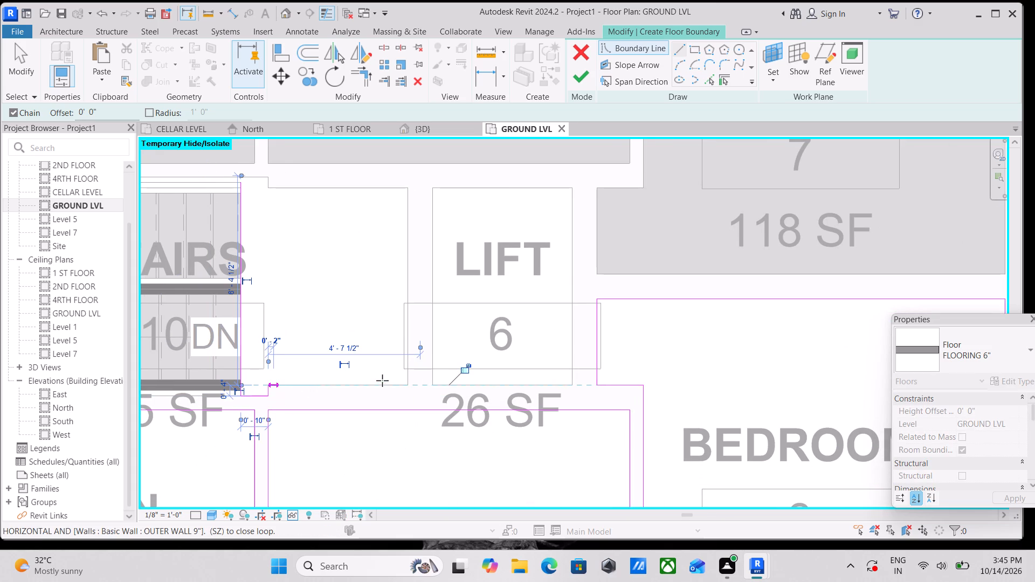
click(405, 385)
middle_drag(406, 266, 396, 394)
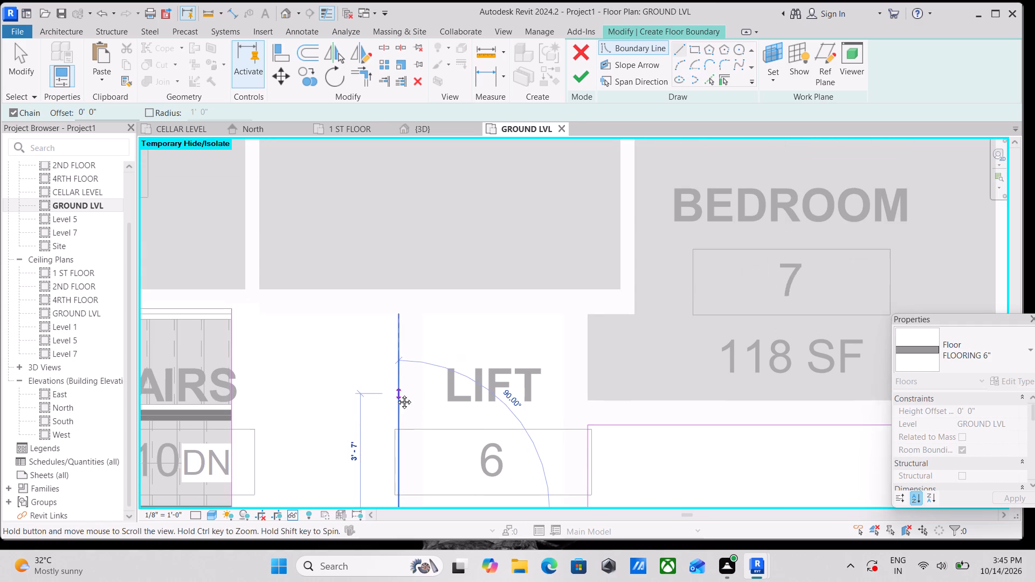
click(398, 315)
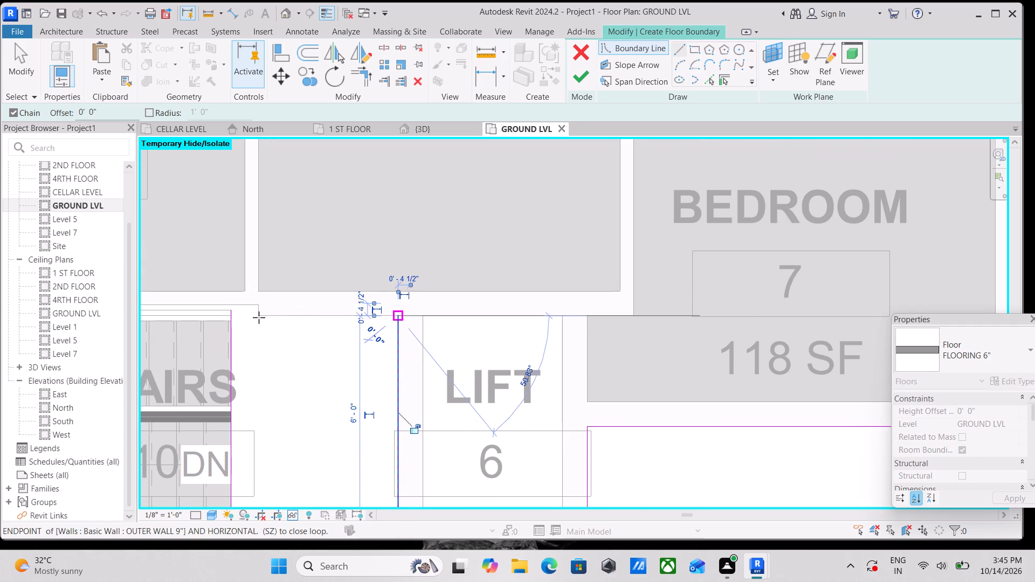
click(259, 316)
click(259, 307)
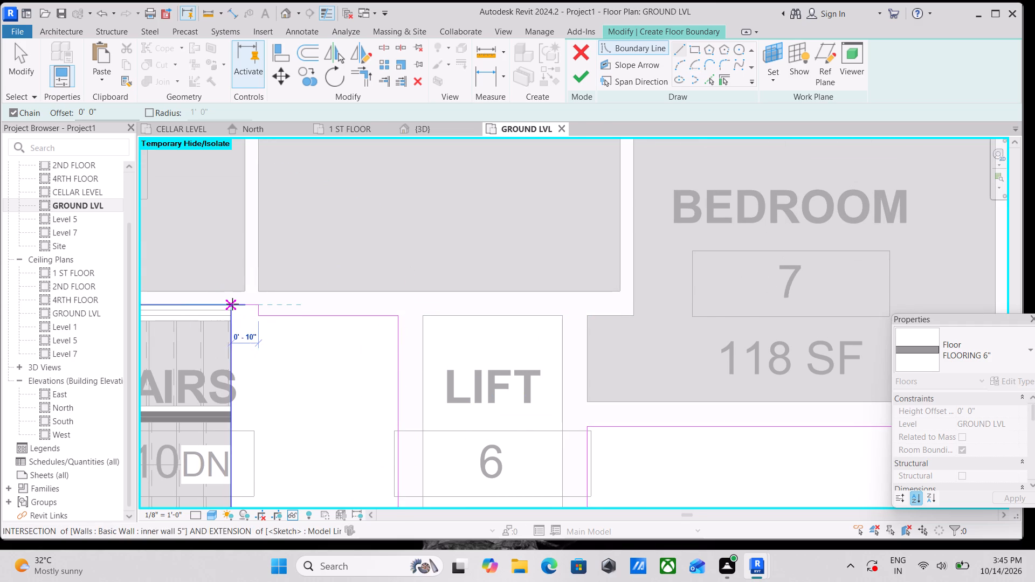
scroll(232, 304, up, 7)
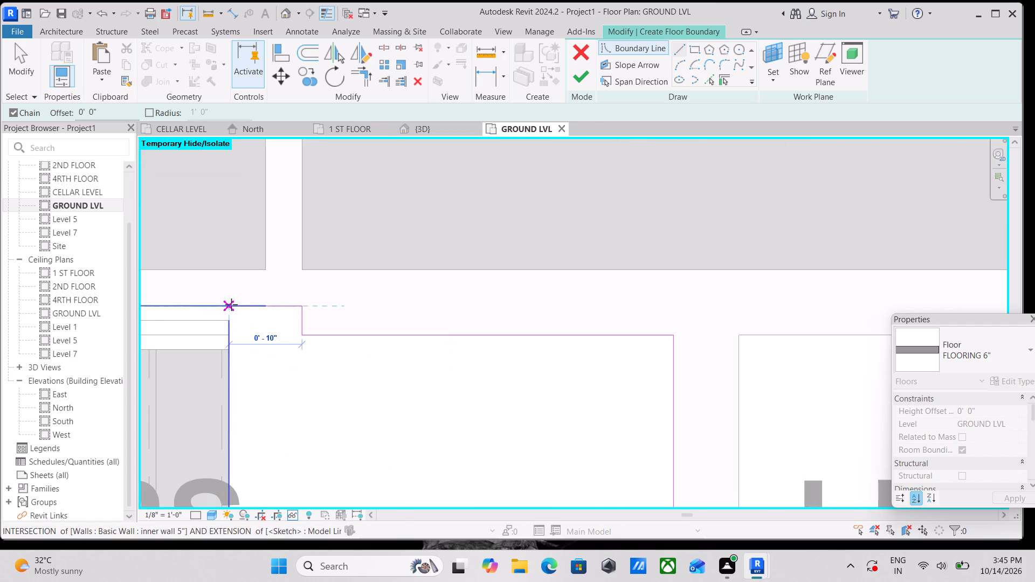
click(231, 304)
click(229, 317)
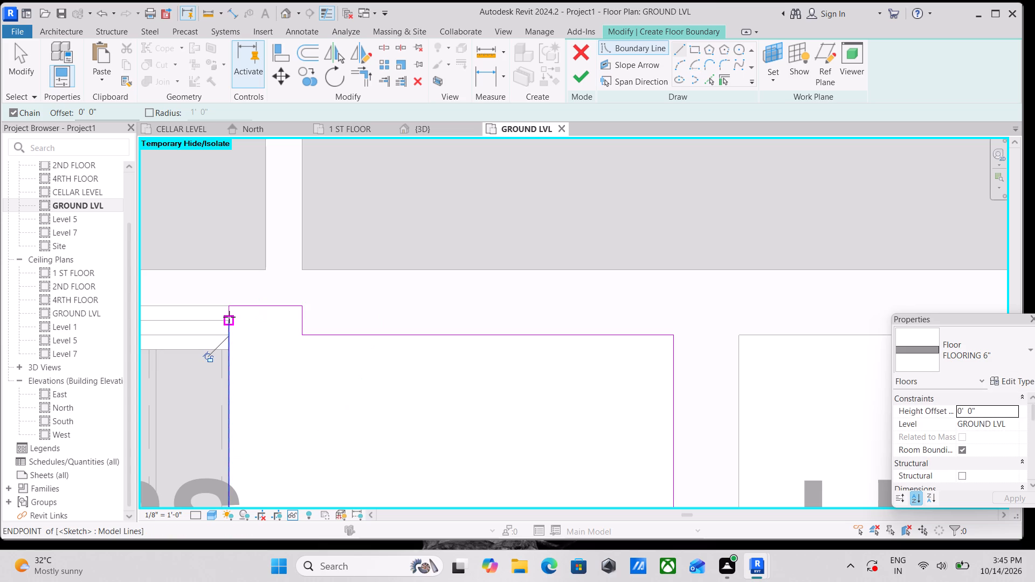
key(Escape)
Finish the FLOORING 6" floor sketch without attaching the walls to the floor's bottom, and clear the selection.
scroll(458, 269, down, 4)
scroll(536, 289, down, 7)
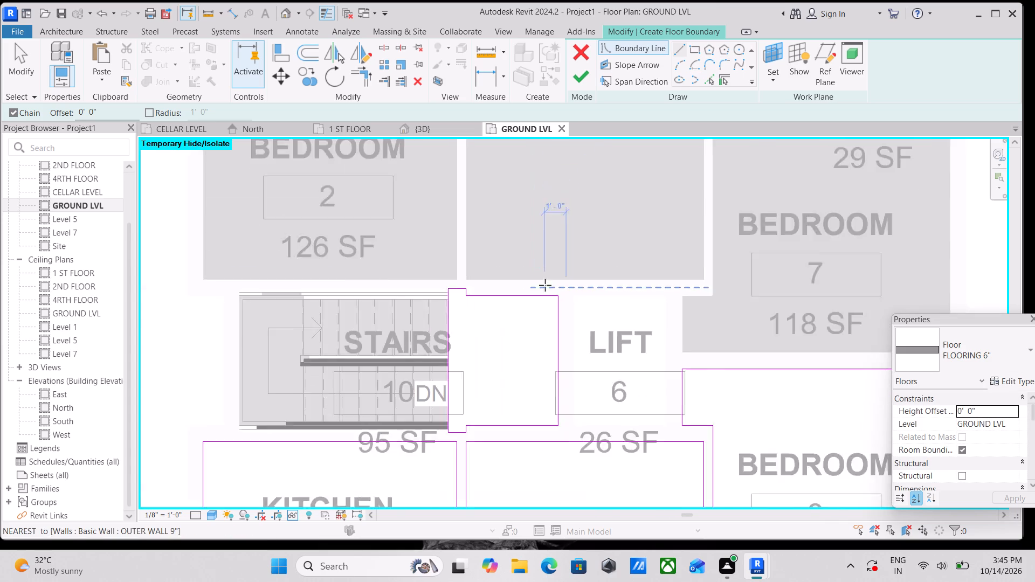
middle_drag(545, 285, 426, 335)
click(582, 82)
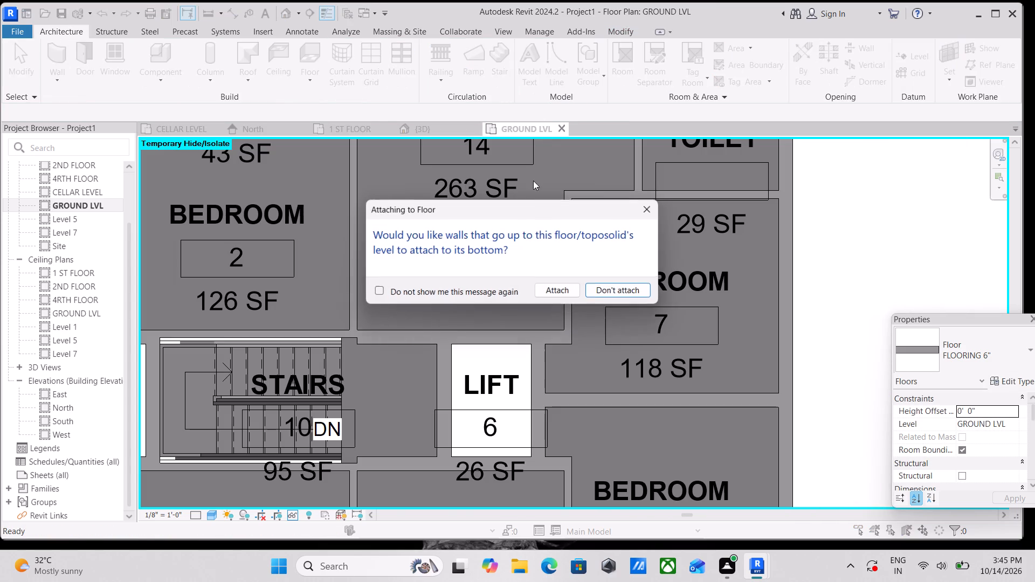
click(617, 290)
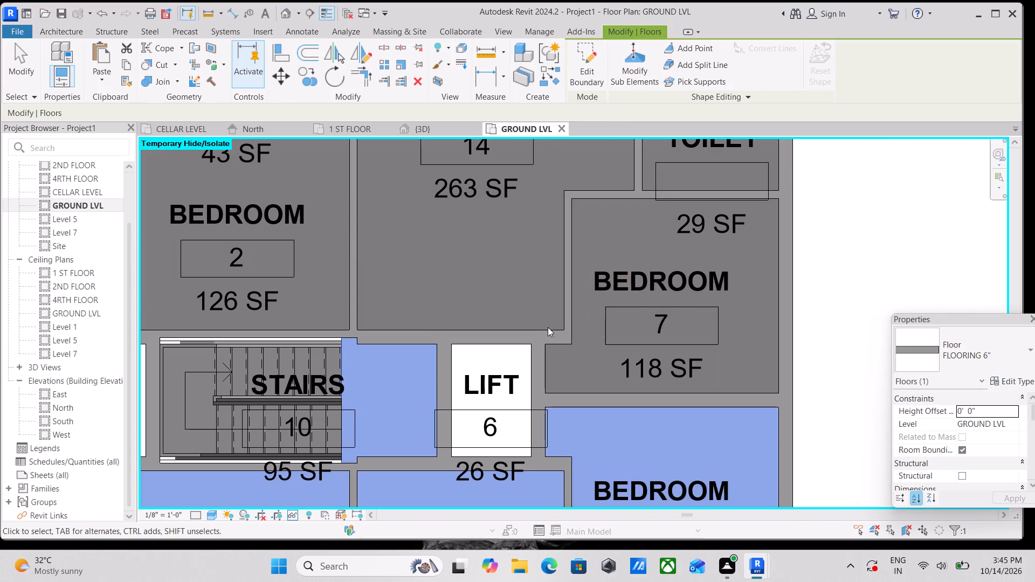
scroll(542, 328, down, 3)
scroll(500, 373, down, 2)
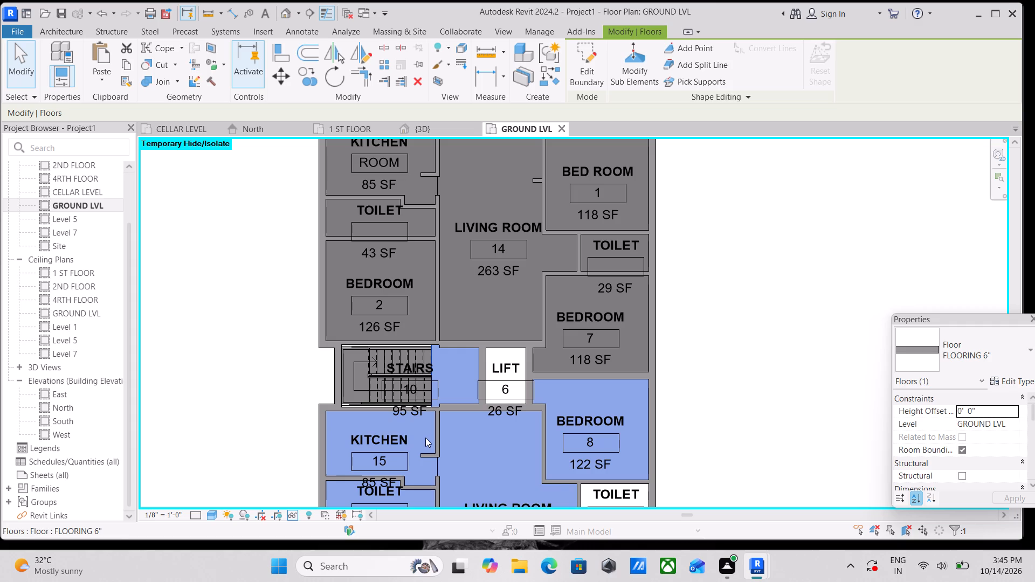
key(Escape)
Examine the ground-level floors in the plan and from several angles in the 3D view.
scroll(475, 392, down, 4)
middle_drag(486, 427, 465, 357)
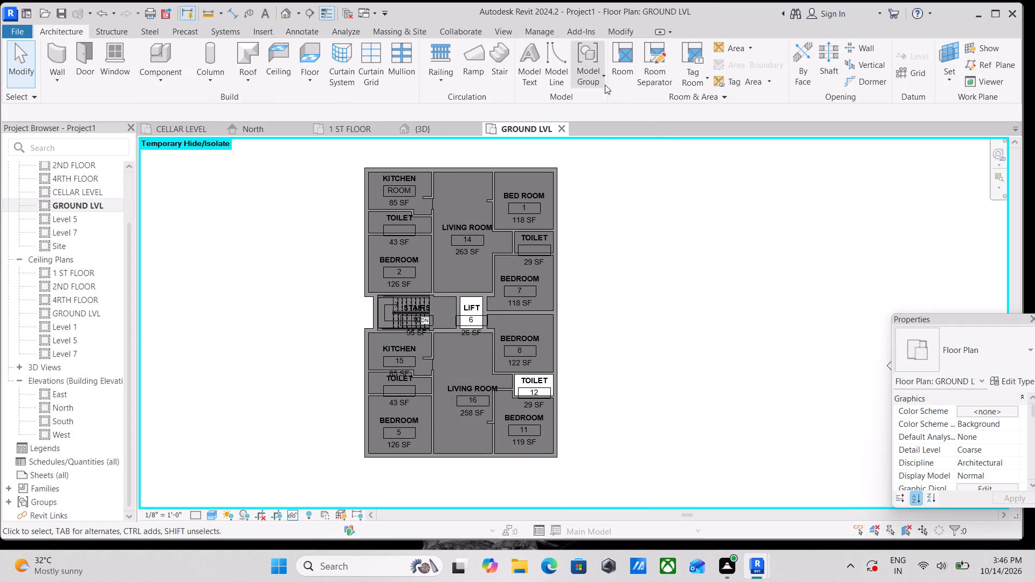
click(430, 132)
scroll(554, 285, down, 1)
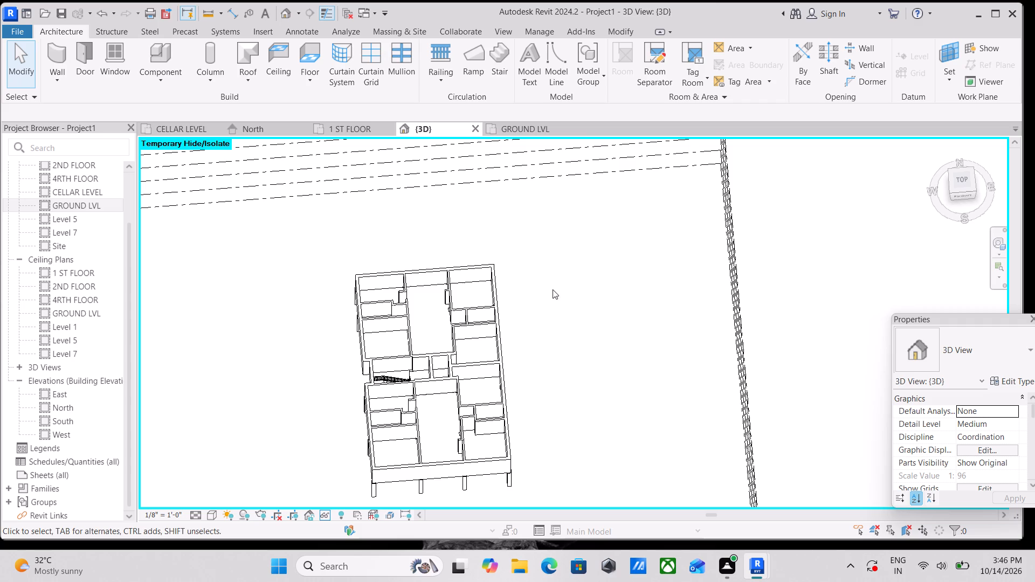
shift+middle_drag(501, 493, 680, 244)
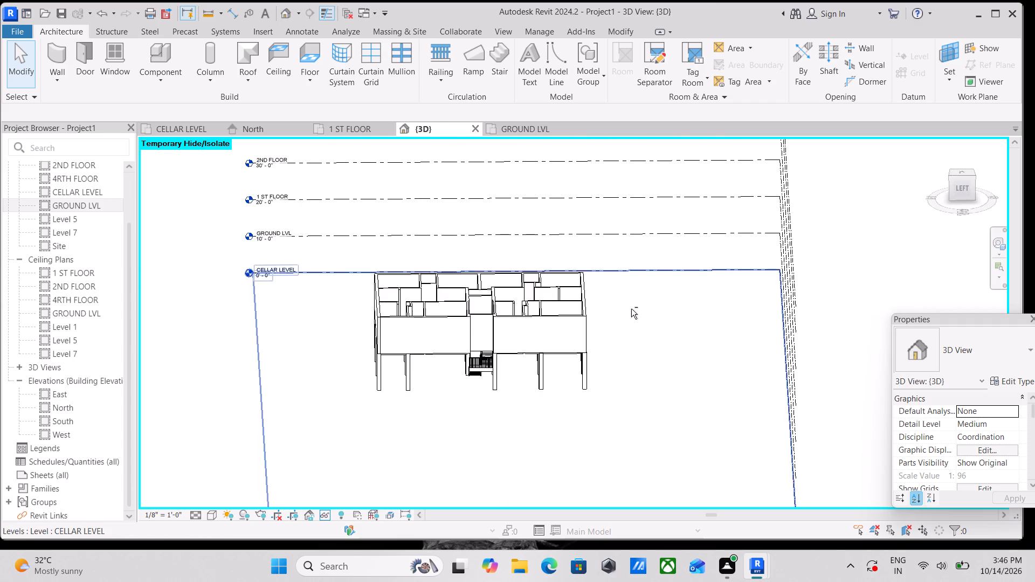
shift+middle_drag(629, 310, 404, 406)
shift+middle_drag(418, 390, 256, 321)
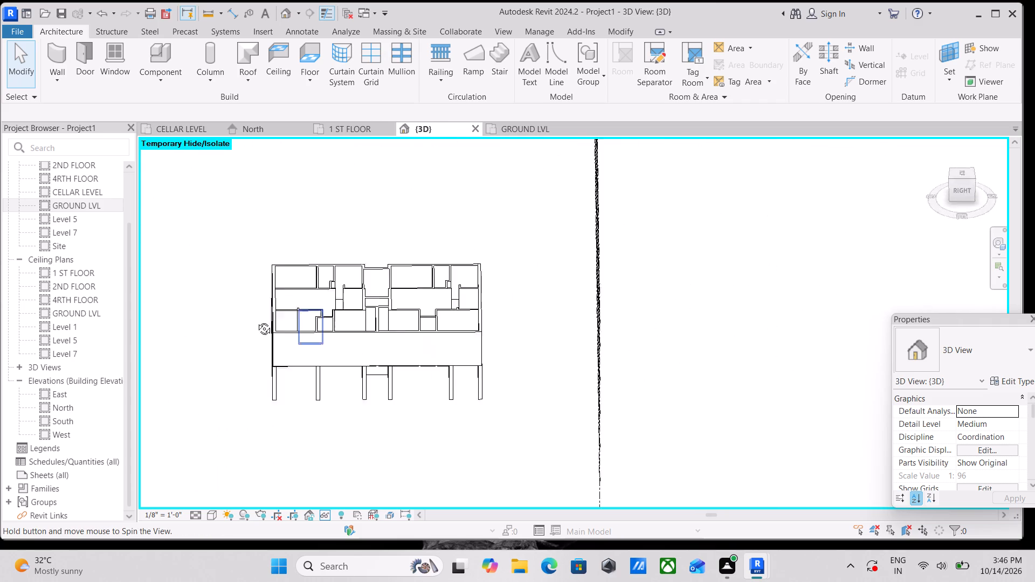
shift+middle_drag(256, 321, 466, 361)
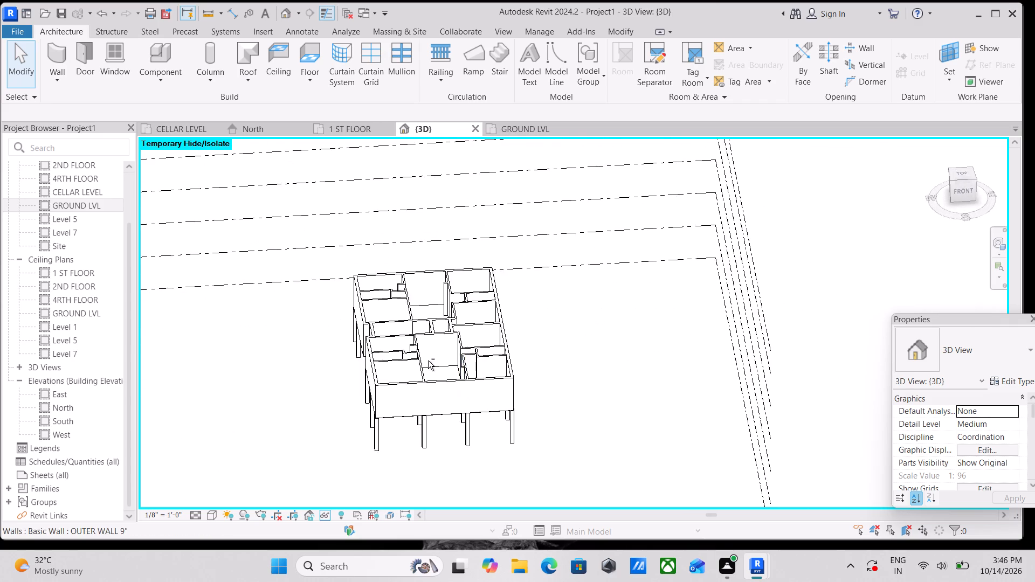
shift+middle_drag(428, 361, 396, 425)
scroll(396, 387, up, 9)
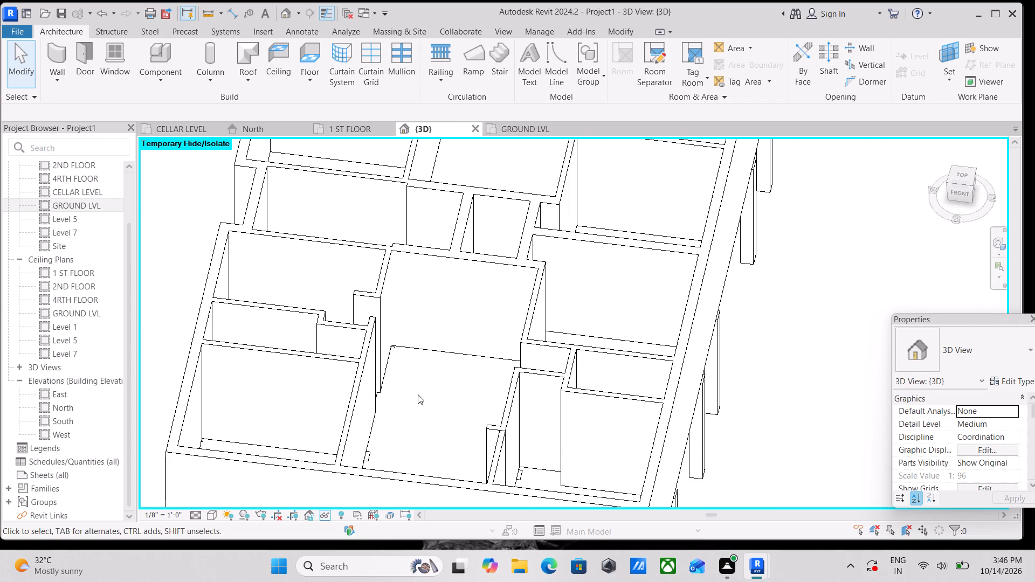
shift+middle_drag(418, 394, 407, 445)
scroll(427, 419, down, 2)
shift+middle_drag(427, 419, 389, 463)
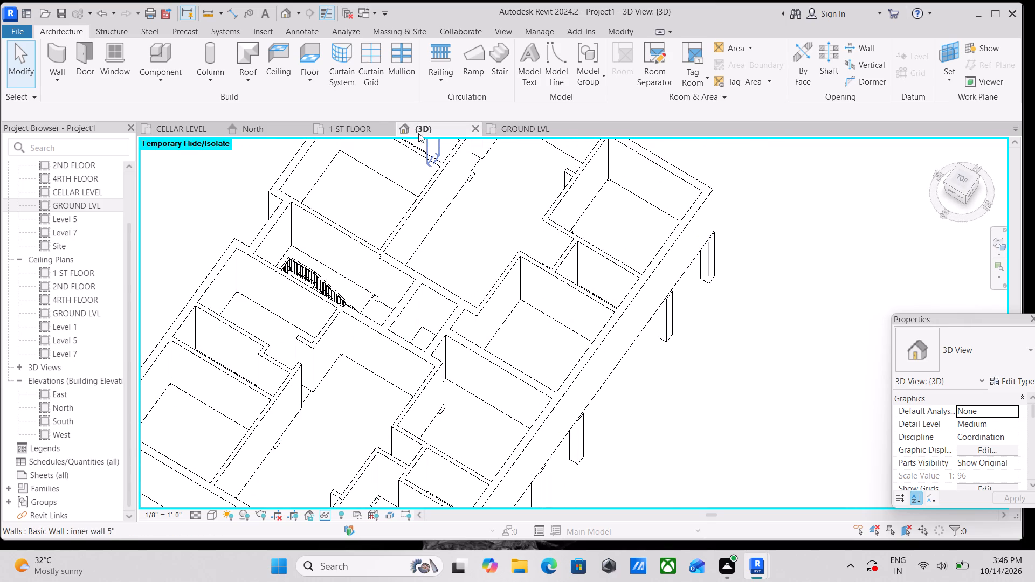
Examine floor coverage on the GROUND LVL plan, checking the toilet between bed room 1 and bedroom 7 and its walls.
click(372, 129)
click(252, 132)
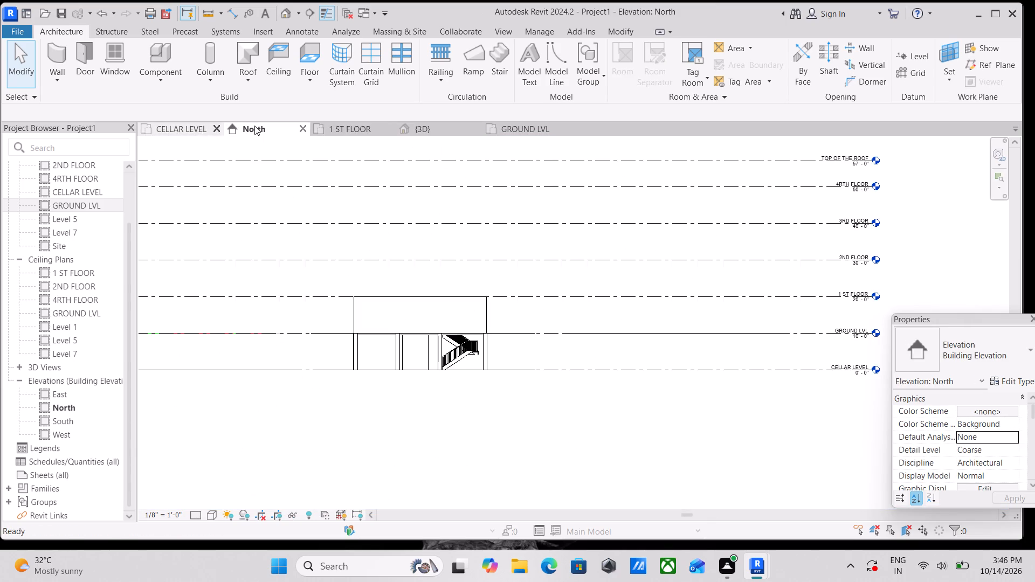
click(490, 127)
scroll(536, 247, up, 1)
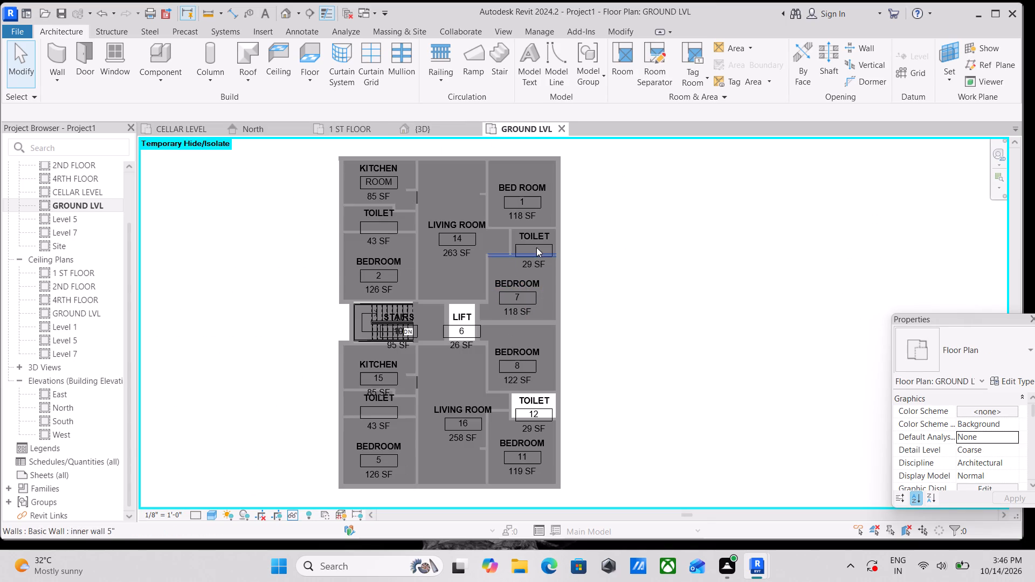
scroll(539, 244, up, 1)
click(540, 239)
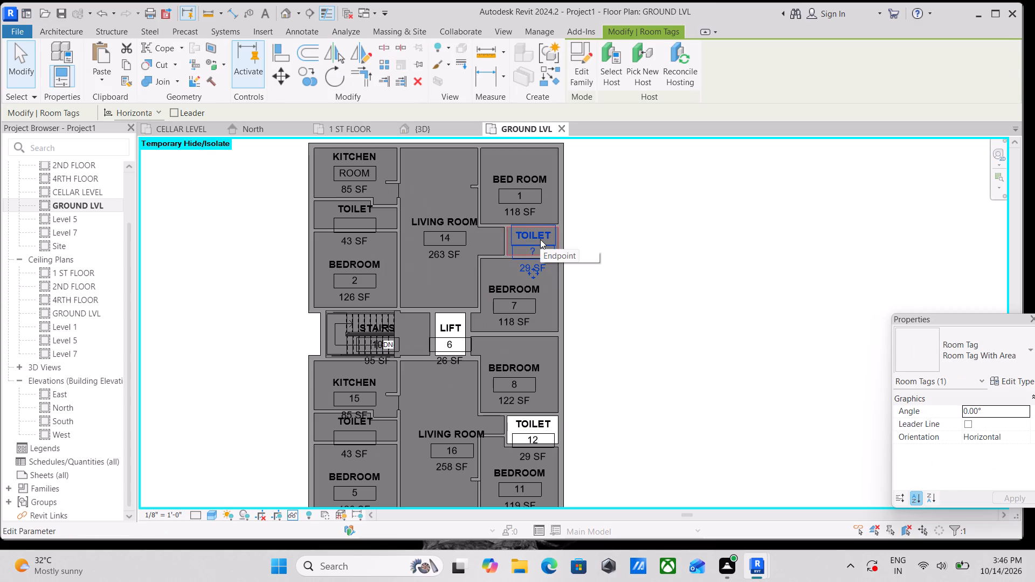
scroll(540, 239, up, 7)
scroll(469, 259, up, 2)
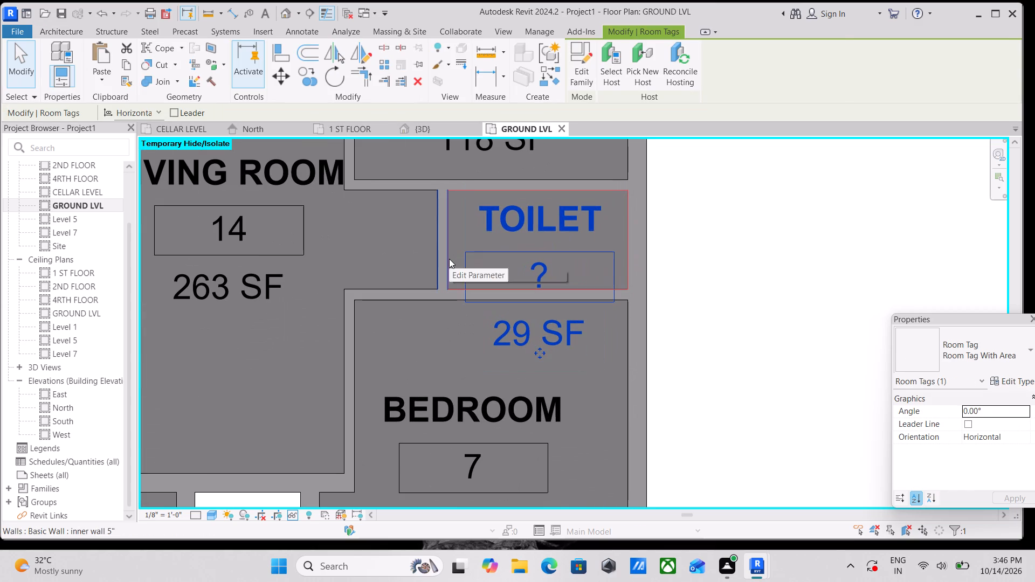
click(449, 259)
scroll(449, 259, down, 5)
key(Escape)
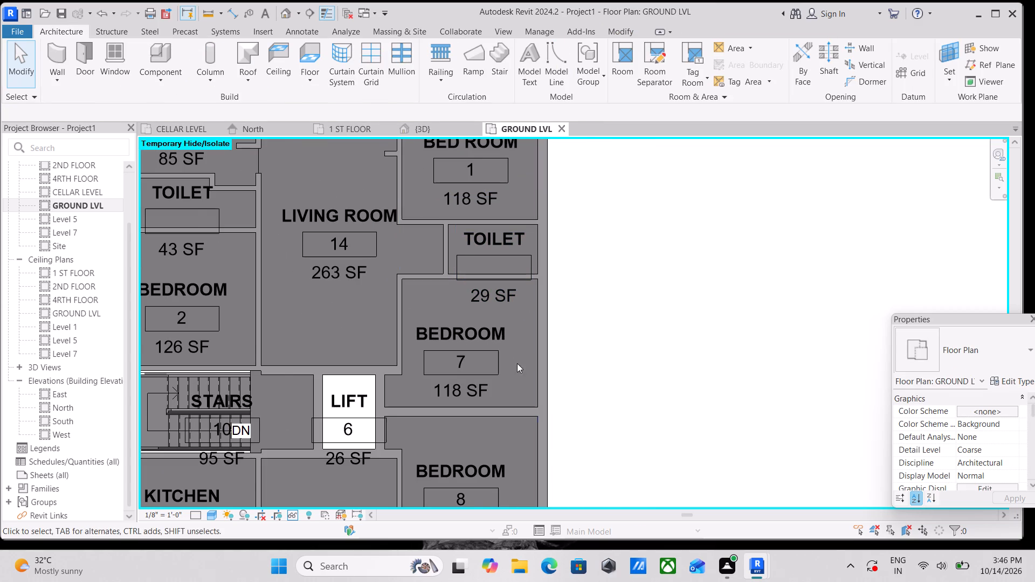
scroll(509, 367, down, 4)
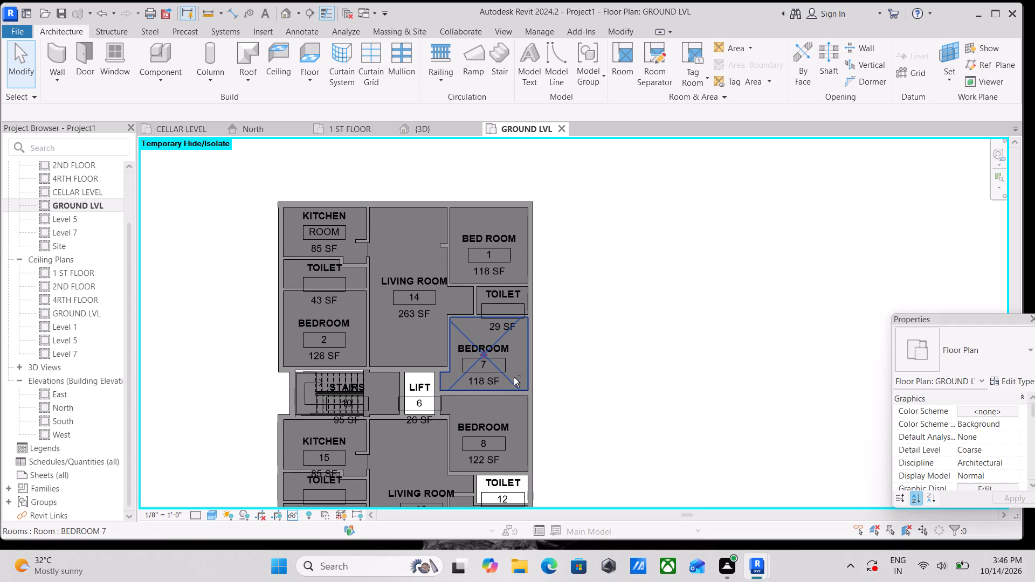
shift+middle_drag(514, 377, 522, 340)
middle_drag(532, 374, 555, 324)
scroll(549, 338, down, 1)
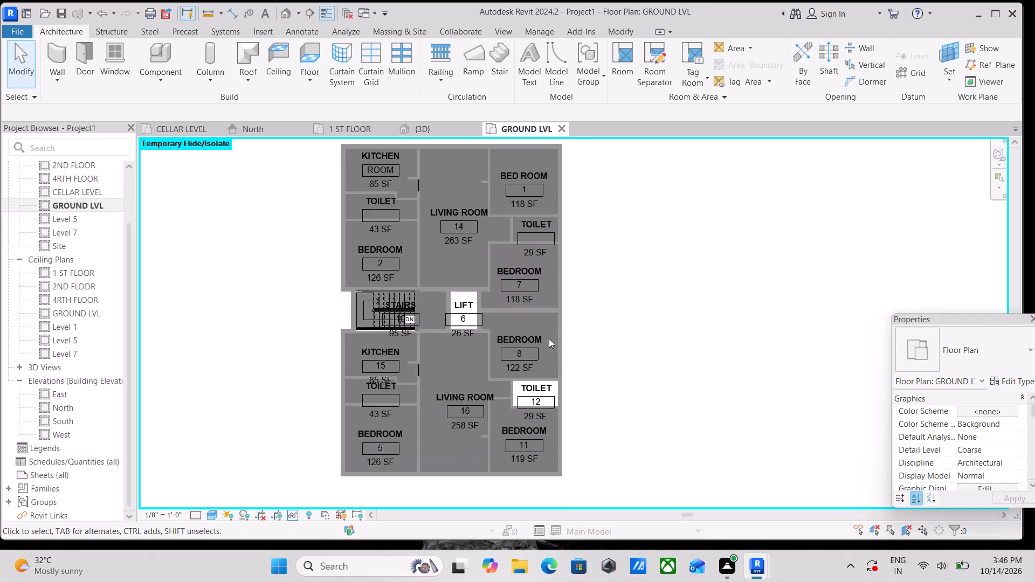
scroll(549, 338, down, 2)
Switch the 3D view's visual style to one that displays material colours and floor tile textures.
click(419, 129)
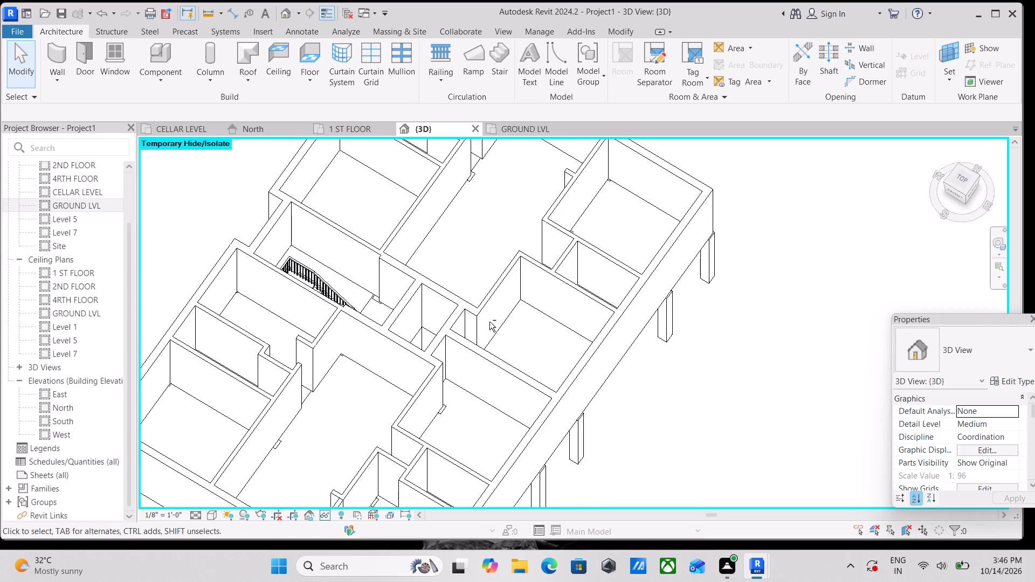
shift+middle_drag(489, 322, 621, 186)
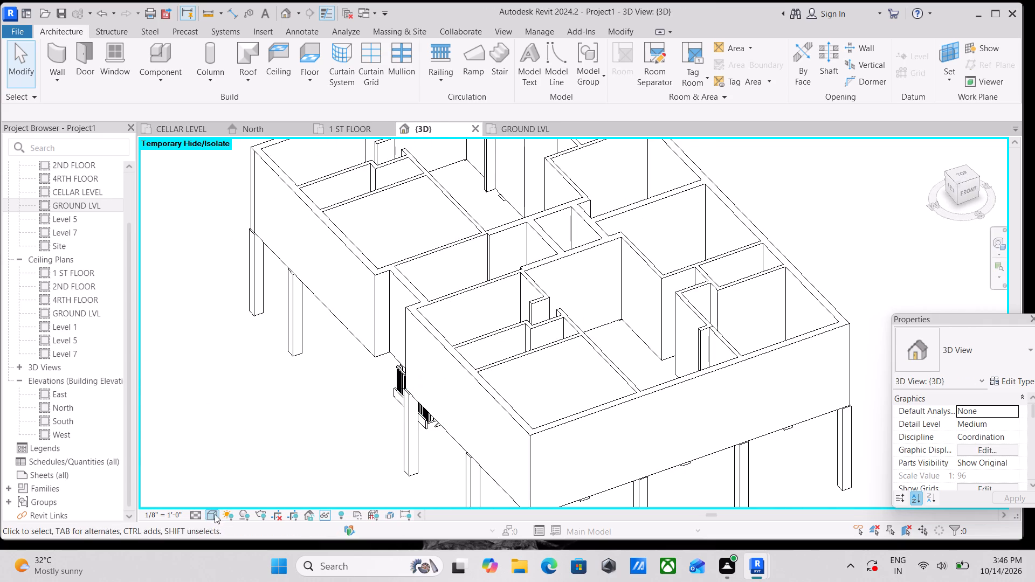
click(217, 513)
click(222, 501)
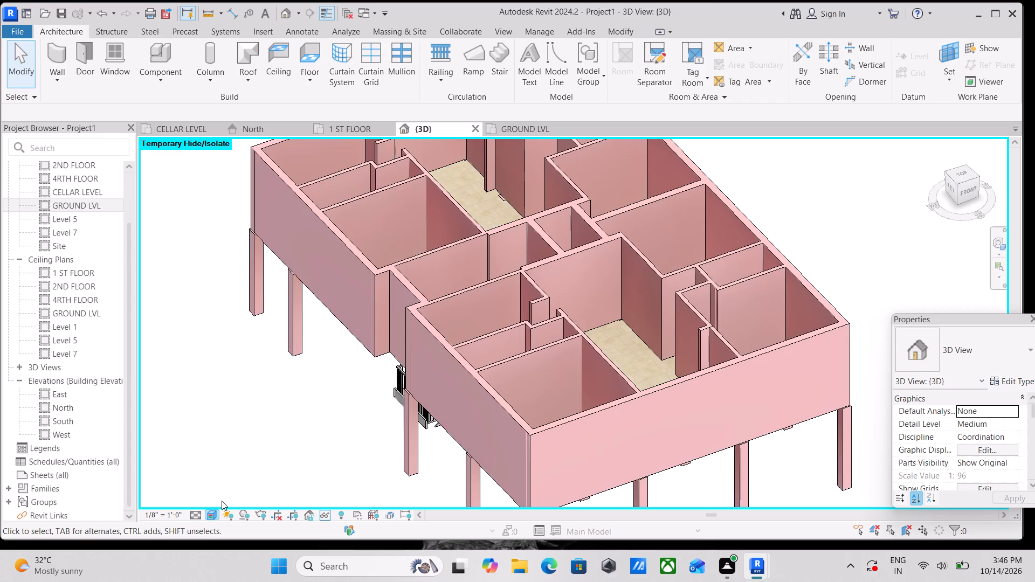
Examine the tiled living room floors of both apartments in 3D, especially where the inner walls meet the floor.
scroll(620, 488, up, 1)
scroll(705, 315, up, 2)
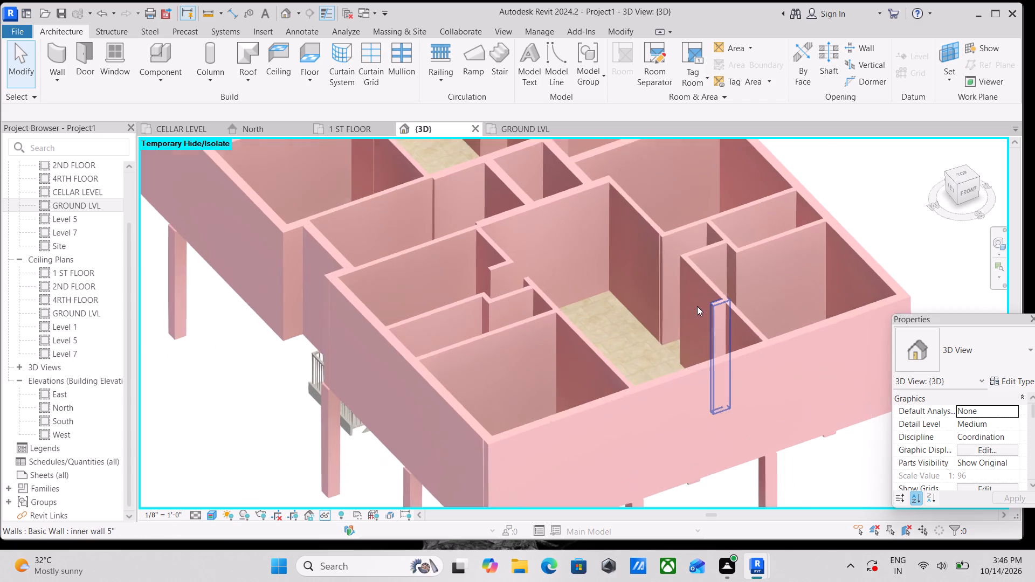
scroll(697, 306, up, 1)
scroll(645, 328, up, 12)
middle_drag(705, 378, 580, 440)
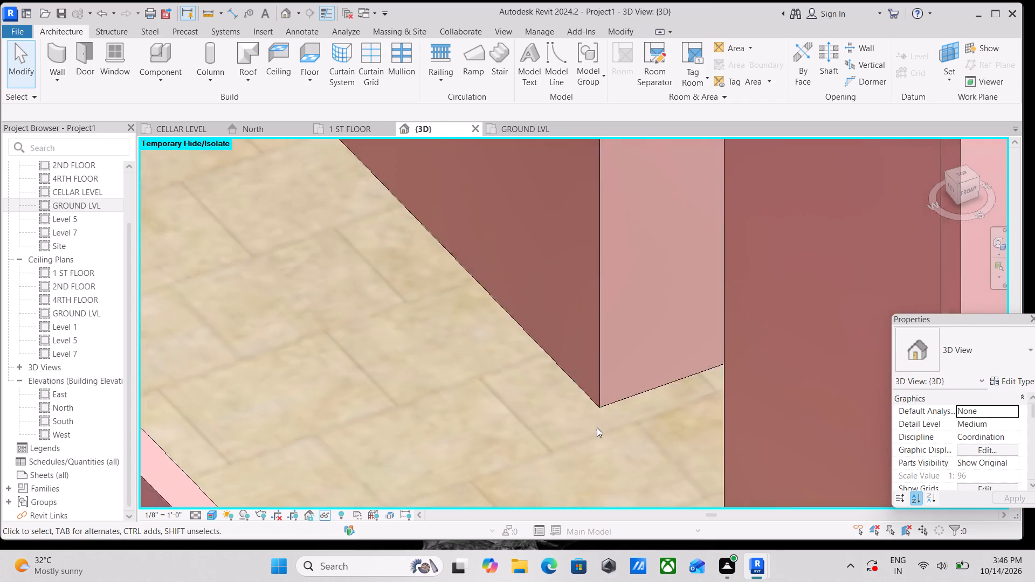
scroll(599, 426, up, 9)
scroll(603, 403, down, 18)
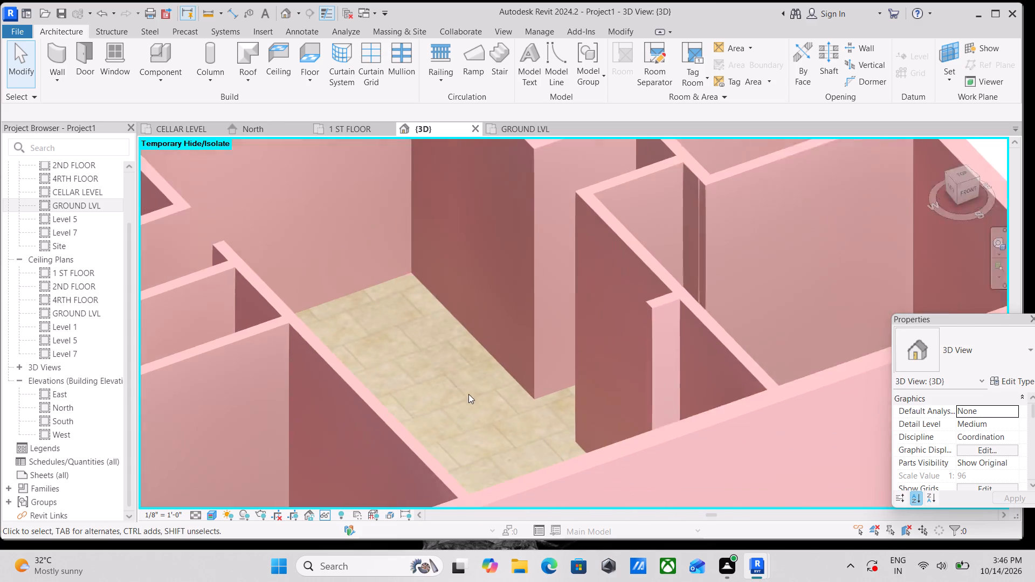
scroll(468, 394, down, 5)
scroll(467, 386, up, 1)
middle_drag(467, 386, 422, 529)
scroll(420, 452, down, 2)
middle_drag(420, 453, 446, 519)
scroll(284, 386, up, 4)
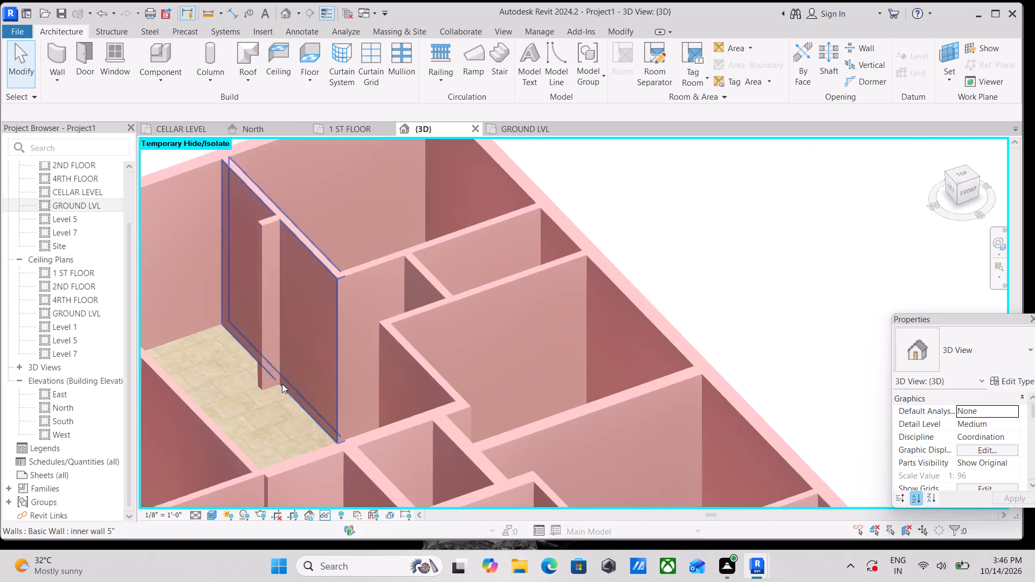
scroll(237, 389, up, 2)
scroll(237, 389, down, 3)
middle_drag(238, 389, 427, 352)
scroll(360, 366, down, 2)
middle_drag(362, 363, 369, 359)
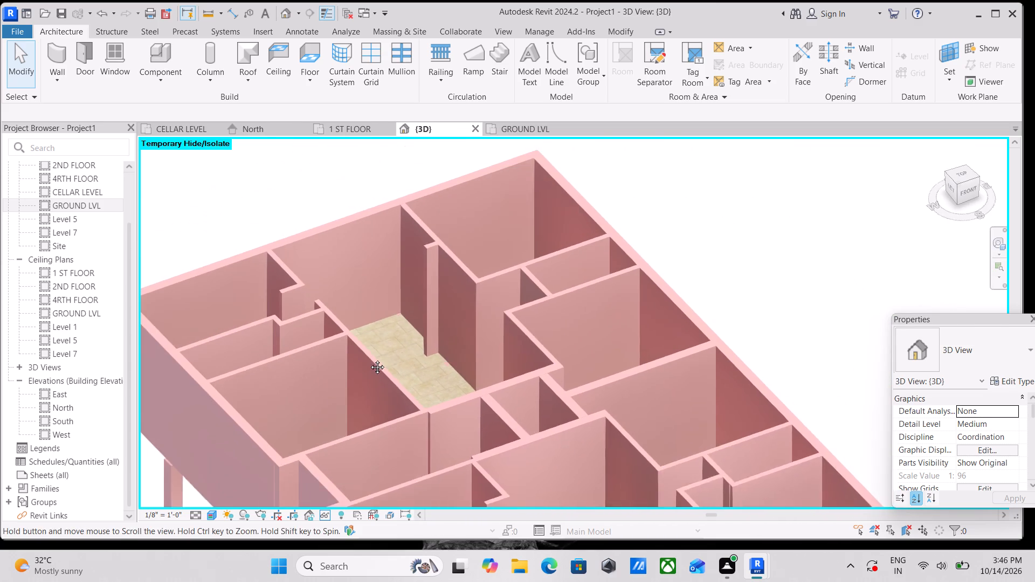
middle_drag(369, 359, 494, 342)
scroll(274, 414, up, 5)
scroll(570, 337, down, 2)
middle_drag(570, 337, 275, 398)
scroll(473, 357, down, 3)
middle_drag(485, 356, 346, 399)
scroll(342, 399, up, 12)
scroll(386, 386, down, 9)
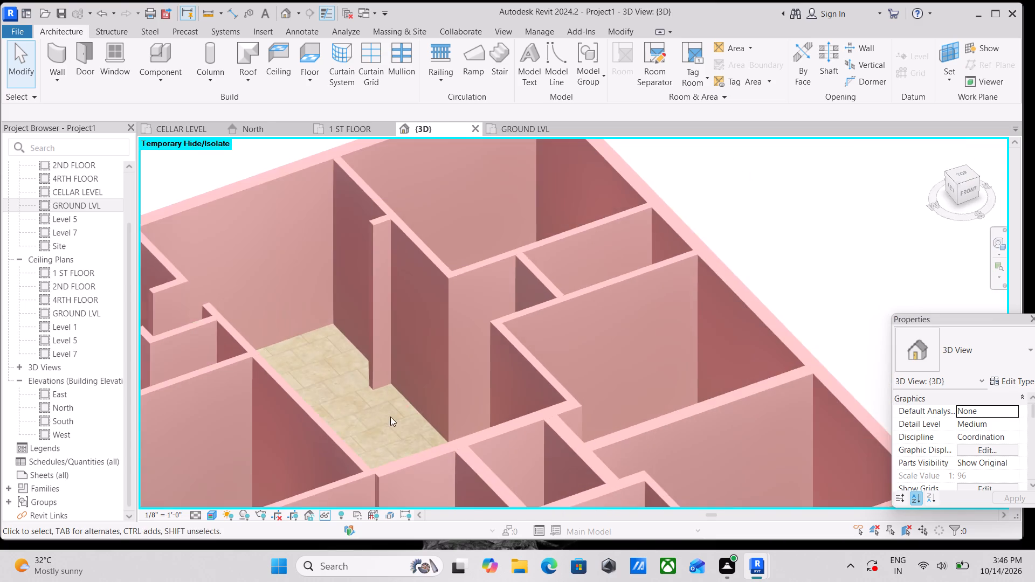
scroll(390, 417, down, 7)
middle_drag(394, 425, 389, 289)
scroll(499, 444, up, 3)
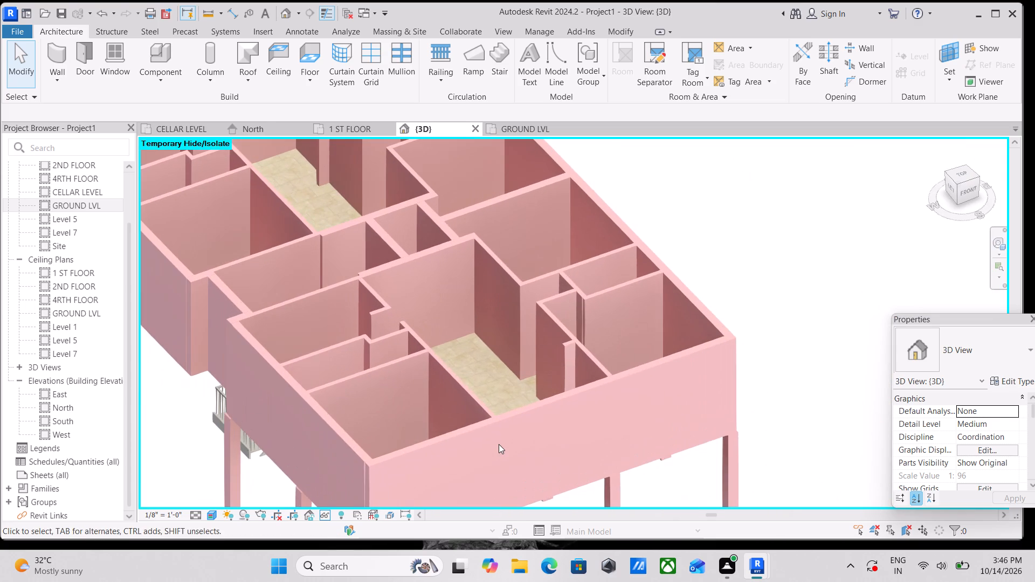
scroll(500, 439, up, 3)
scroll(555, 348, up, 10)
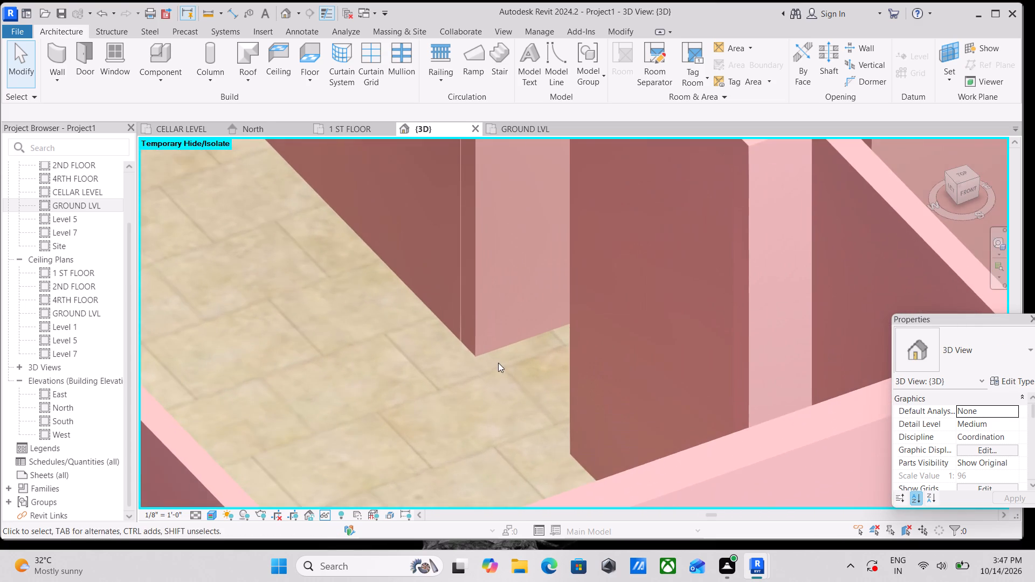
scroll(501, 364, down, 13)
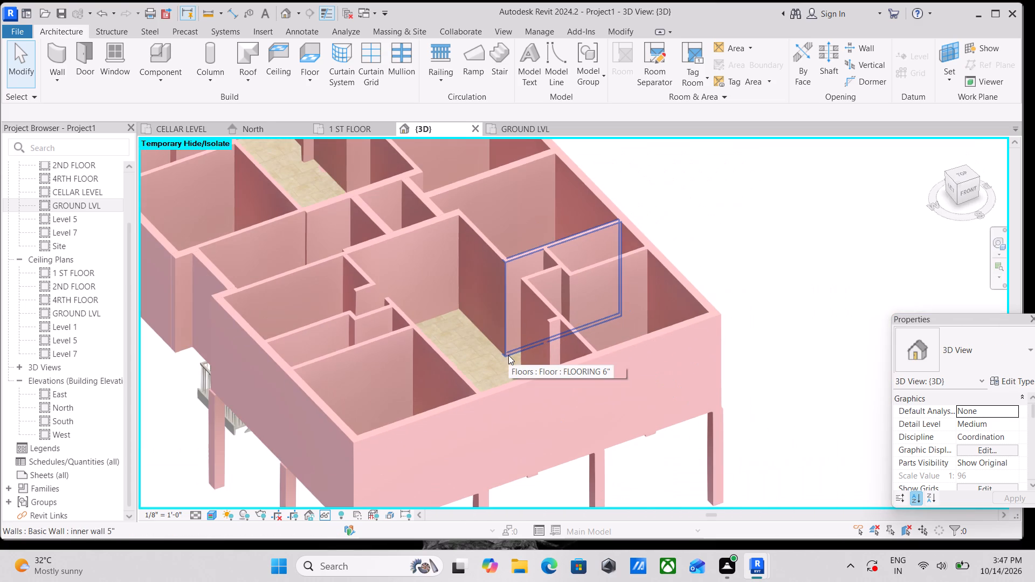
Inspect the floor coverage of the bedrooms, toilets, lobby and lift shaft from above in 3D.
shift+middle_drag(507, 344, 445, 504)
shift+middle_drag(413, 351, 418, 376)
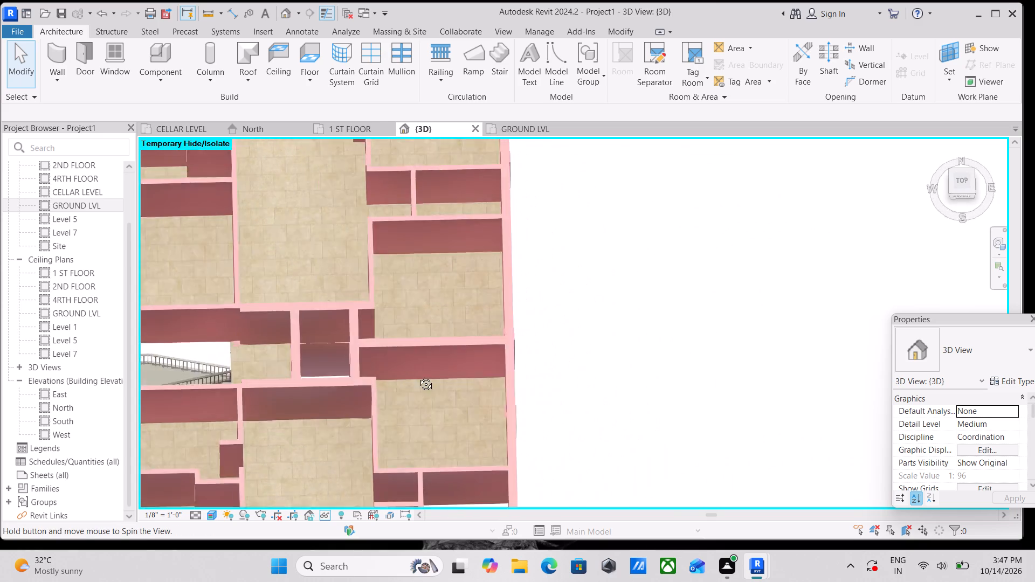
shift+middle_drag(418, 376, 449, 352)
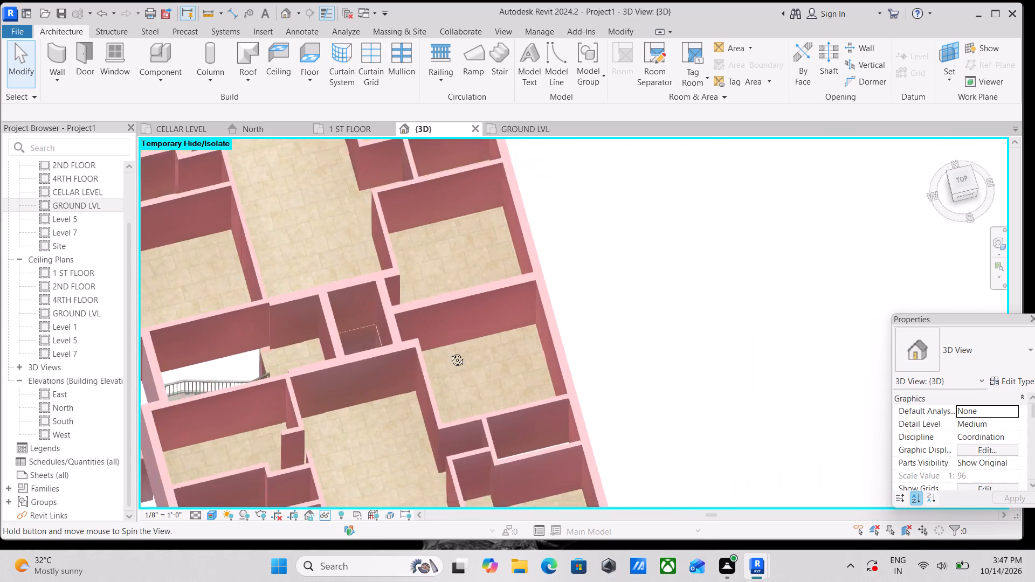
shift+middle_drag(449, 352, 384, 342)
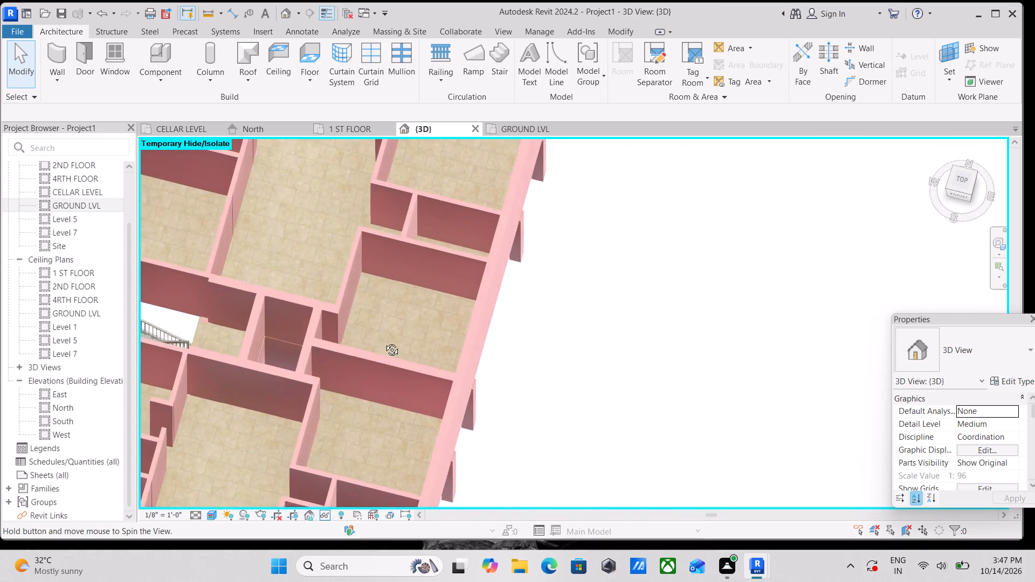
shift+middle_drag(384, 342, 384, 337)
middle_drag(403, 303, 484, 370)
middle_drag(455, 343, 501, 422)
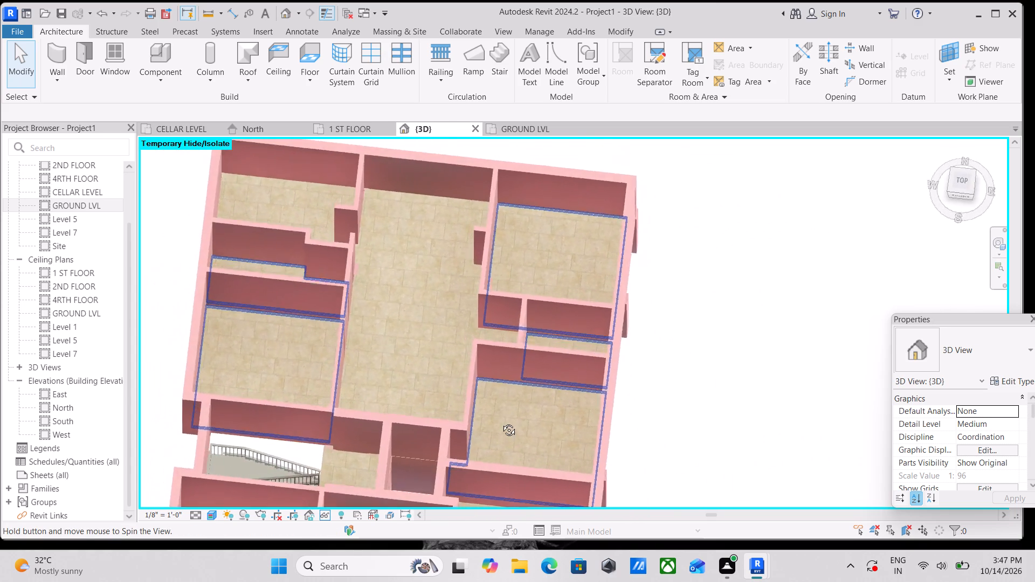
middle_drag(501, 422, 513, 436)
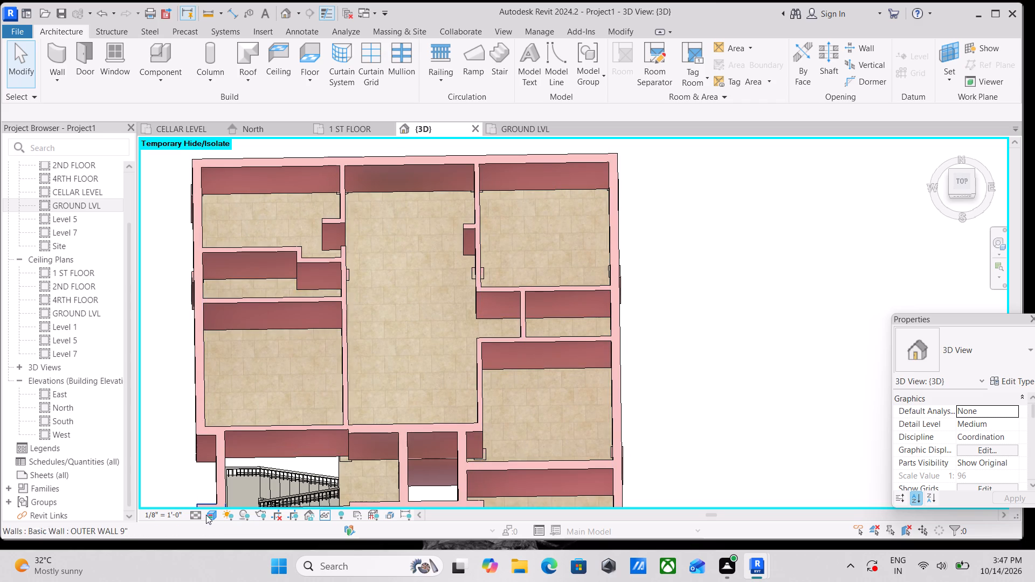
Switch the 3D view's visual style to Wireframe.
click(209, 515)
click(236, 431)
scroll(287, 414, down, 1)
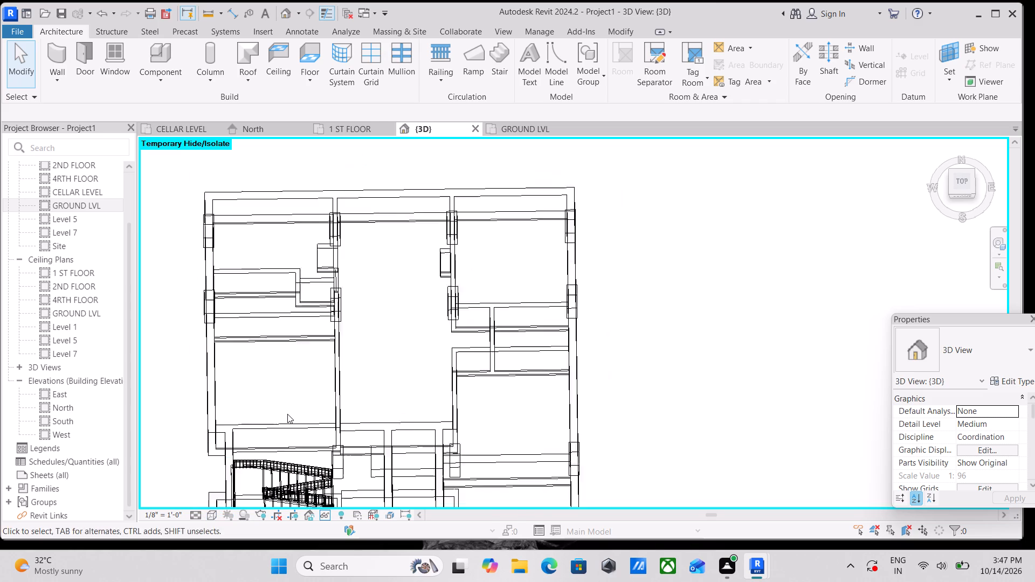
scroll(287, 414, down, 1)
Set the 3D view's visual style to Hidden Line and check the floor edges against the apartment walls.
click(213, 516)
click(218, 452)
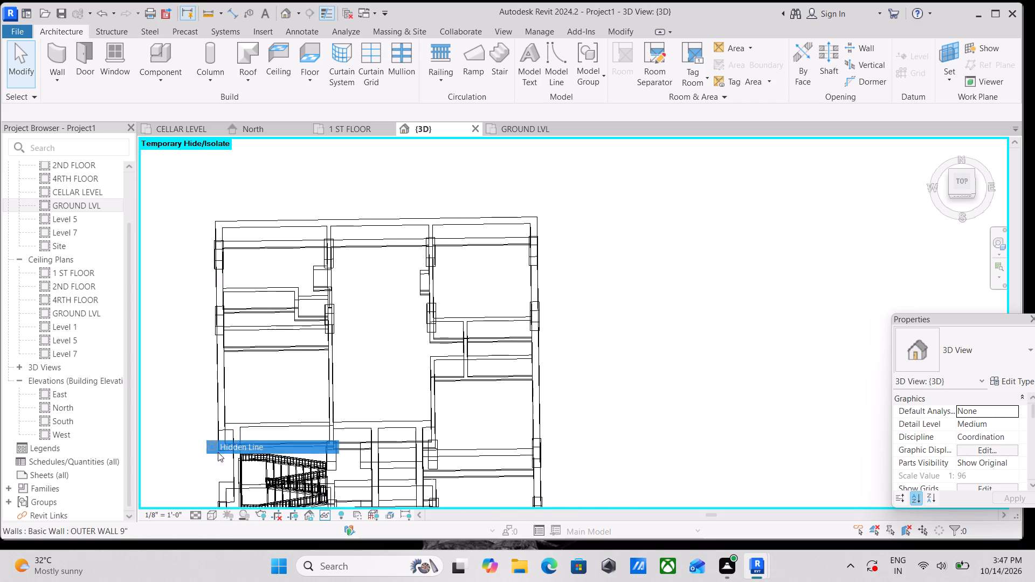
shift+scroll(314, 431, down, 1)
shift+middle_drag(314, 431, 419, 456)
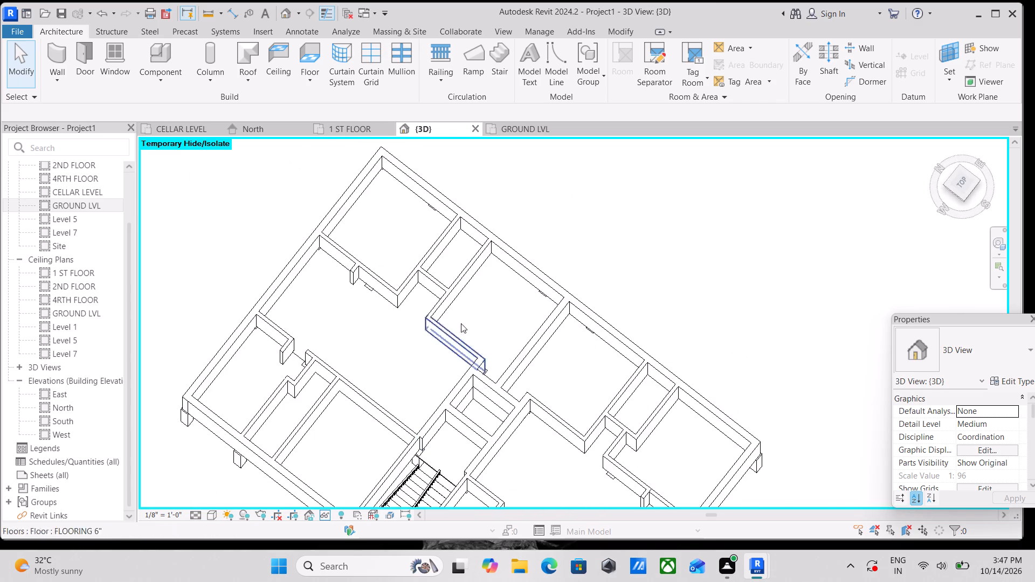
scroll(466, 304, up, 3)
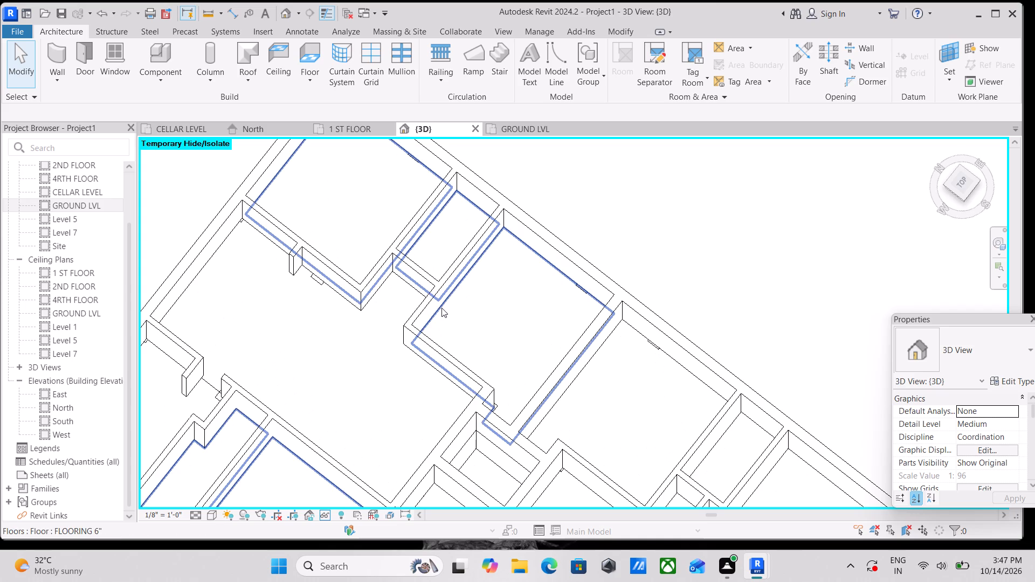
Return to the GROUND LVL floor plan and examine the floor coverage around the stairs, lift, living room 14 and bedroom 7.
scroll(505, 312, down, 2)
middle_drag(505, 312, 458, 332)
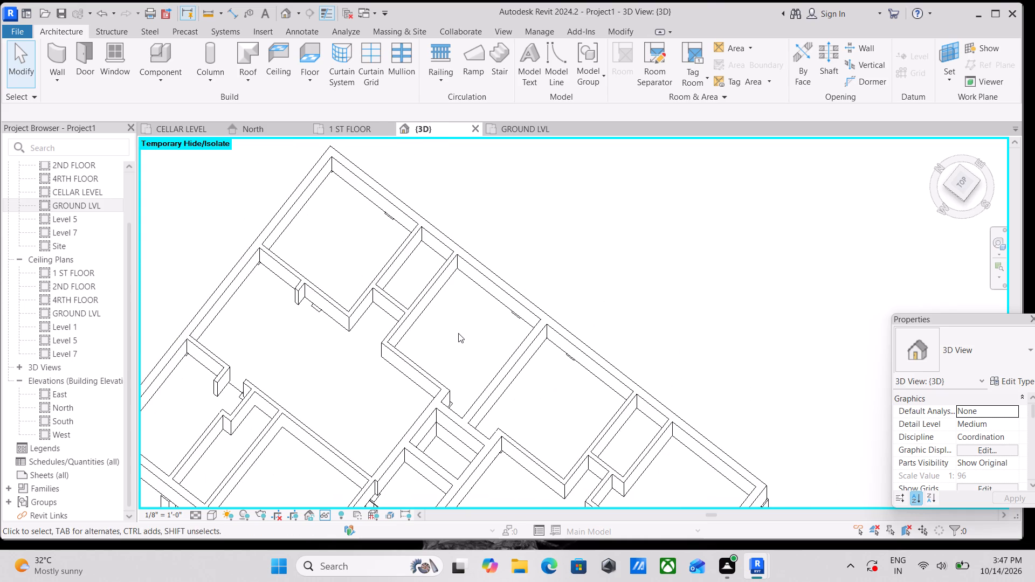
scroll(458, 333, down, 1)
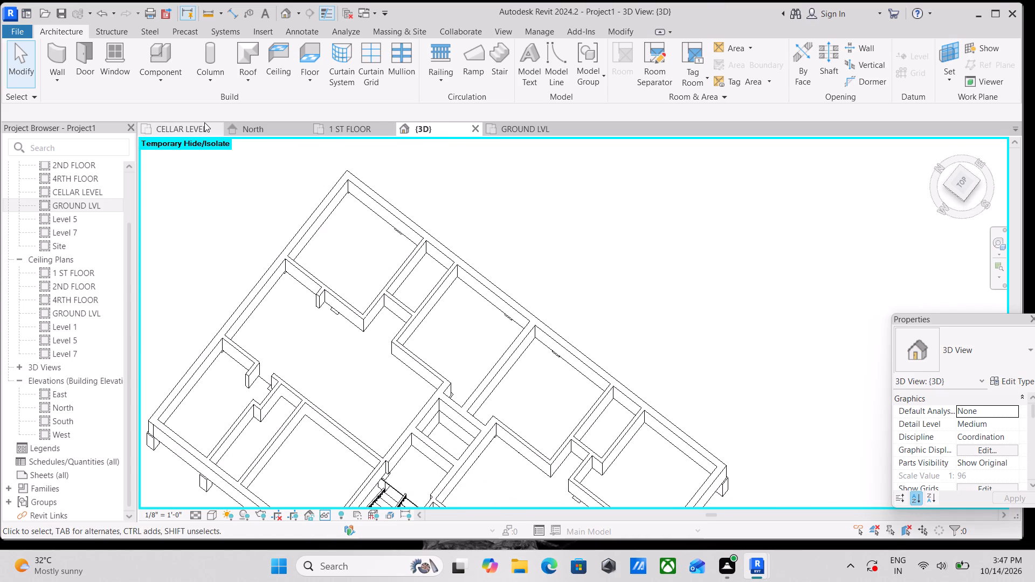
click(346, 131)
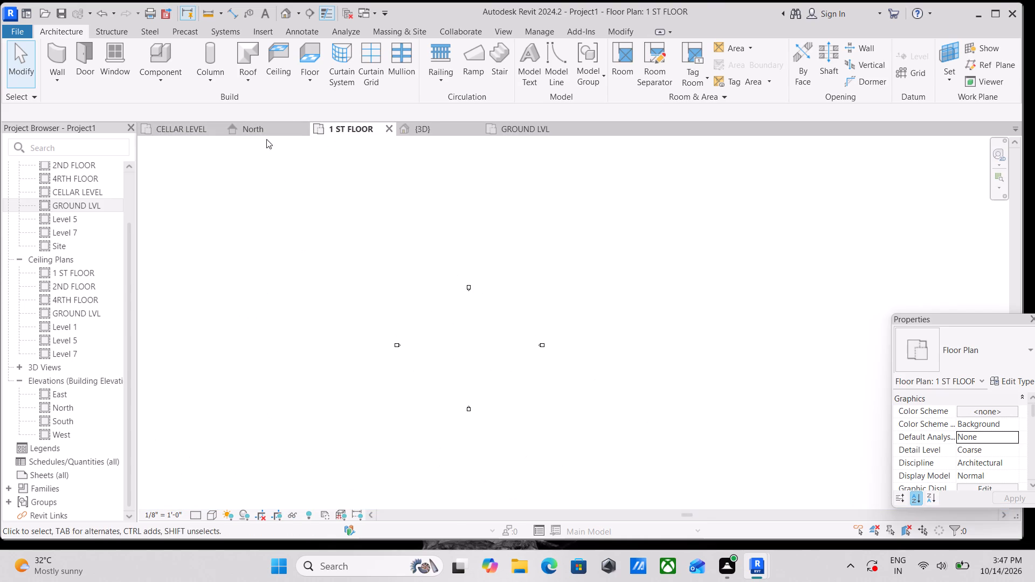
click(201, 131)
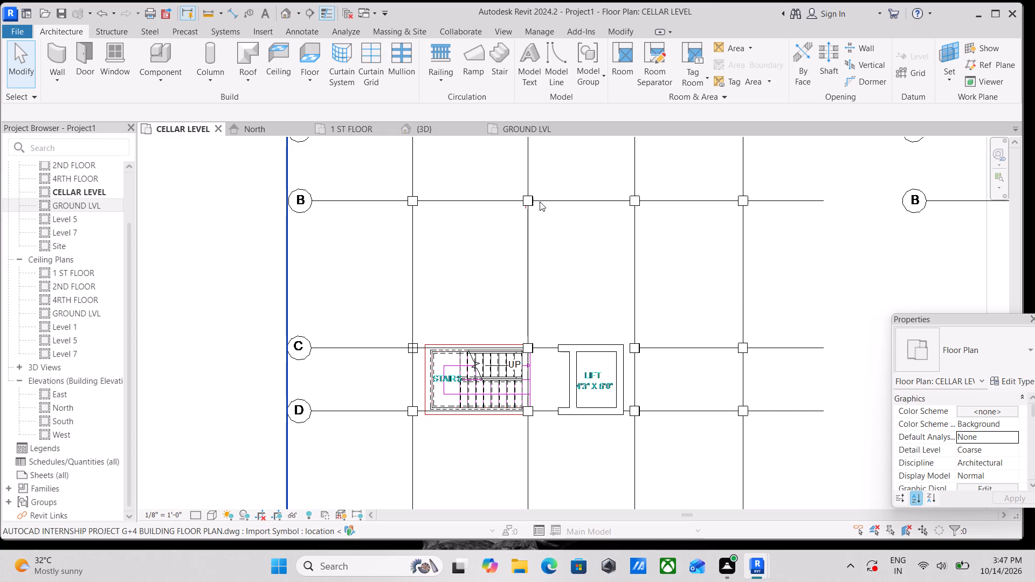
double_click(511, 128)
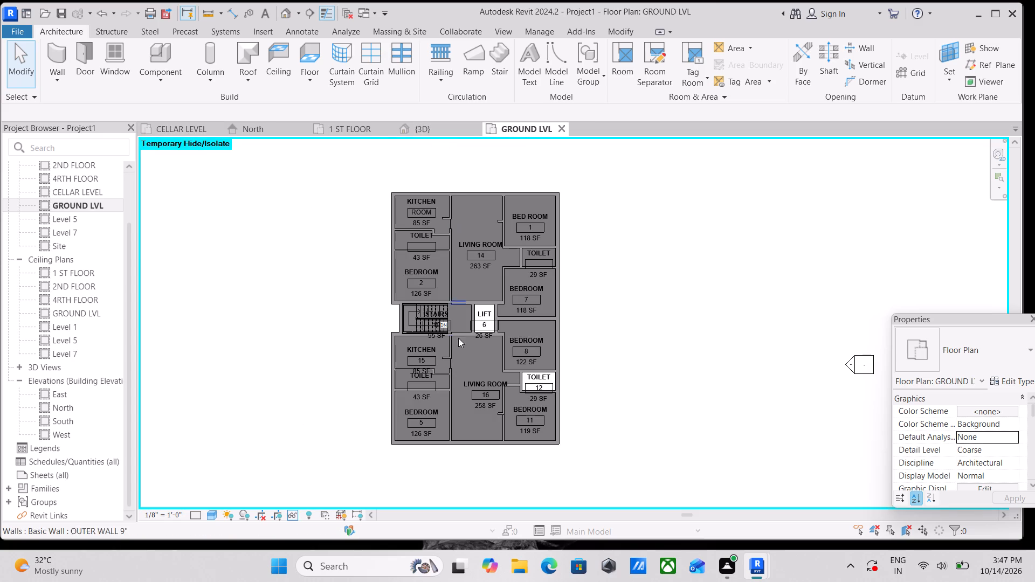
shift+middle_drag(452, 381, 412, 412)
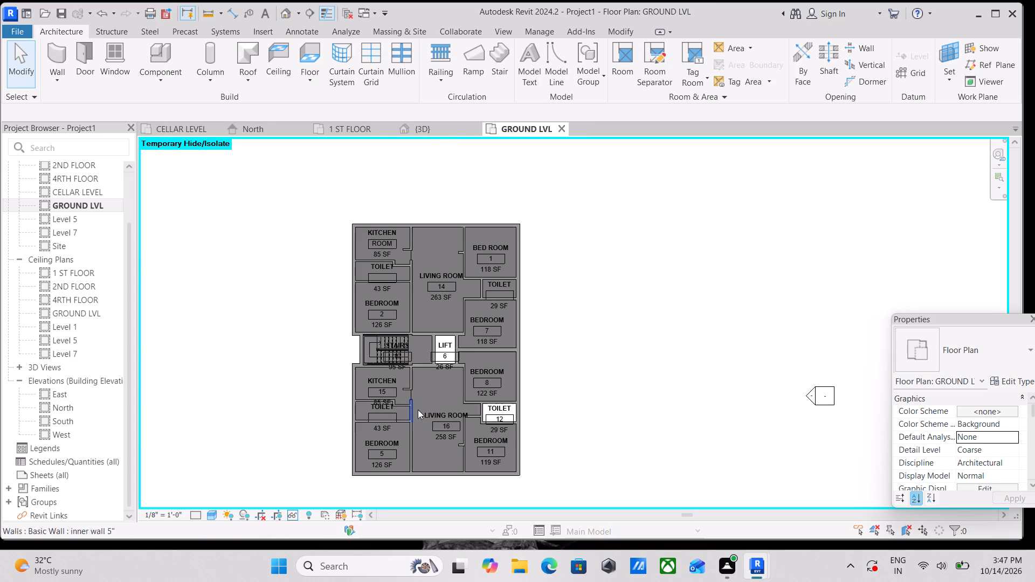
scroll(430, 410, up, 5)
middle_drag(414, 339, 370, 409)
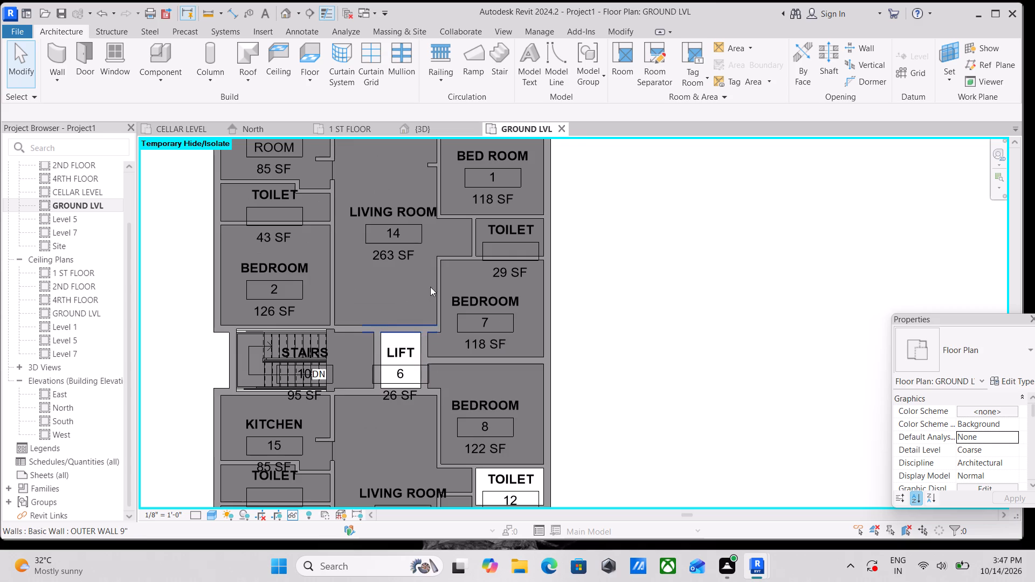
middle_drag(430, 287, 406, 414)
scroll(461, 414, up, 4)
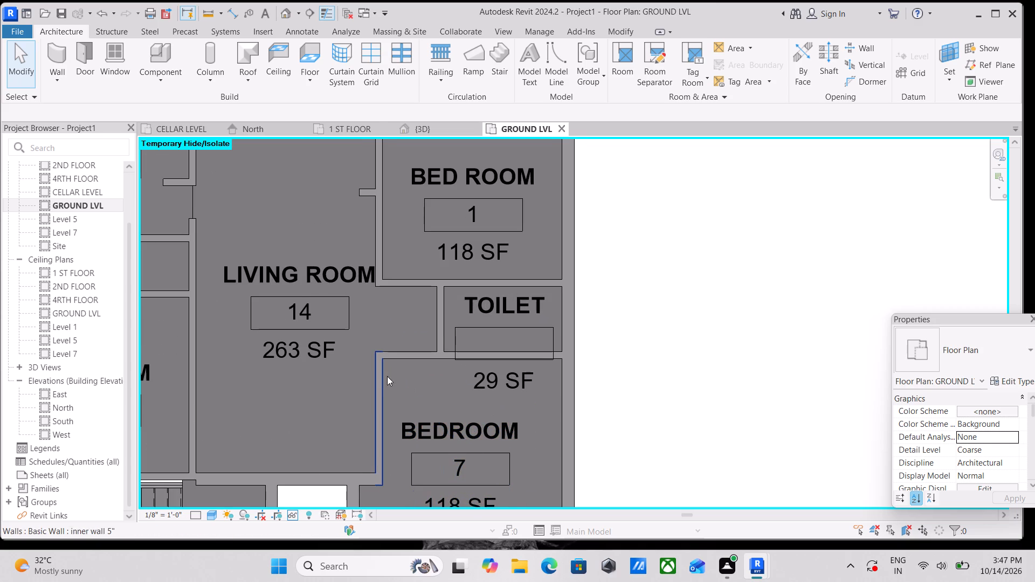
middle_drag(403, 386, 405, 344)
scroll(402, 356, down, 1)
middle_drag(401, 360, 389, 401)
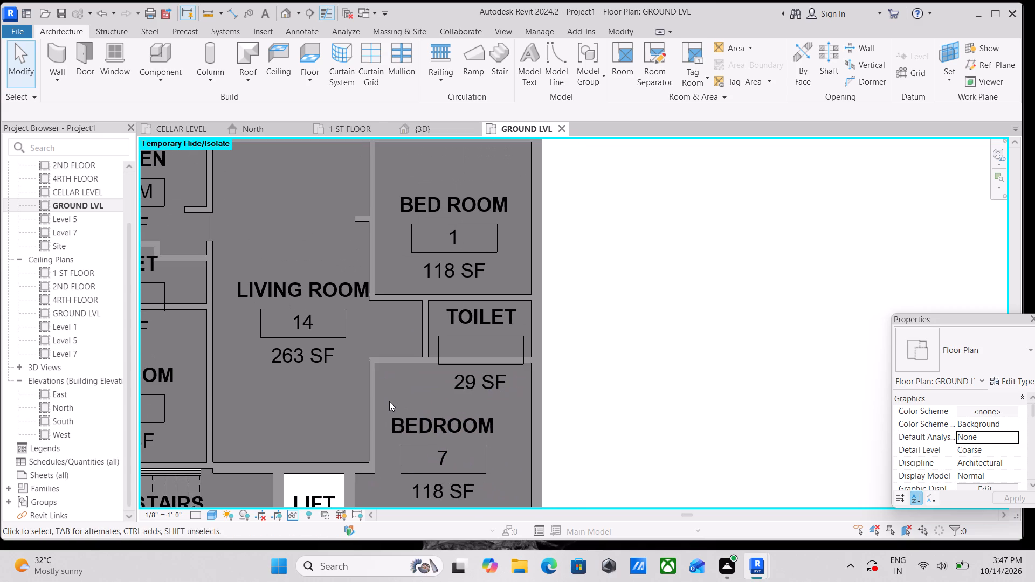
Examine the floor coverage and wall edges of the kitchen, toilets, living room 14 and bedrooms in the apartment above the stairs in plan.
middle_drag(332, 353, 347, 465)
middle_drag(316, 315, 360, 338)
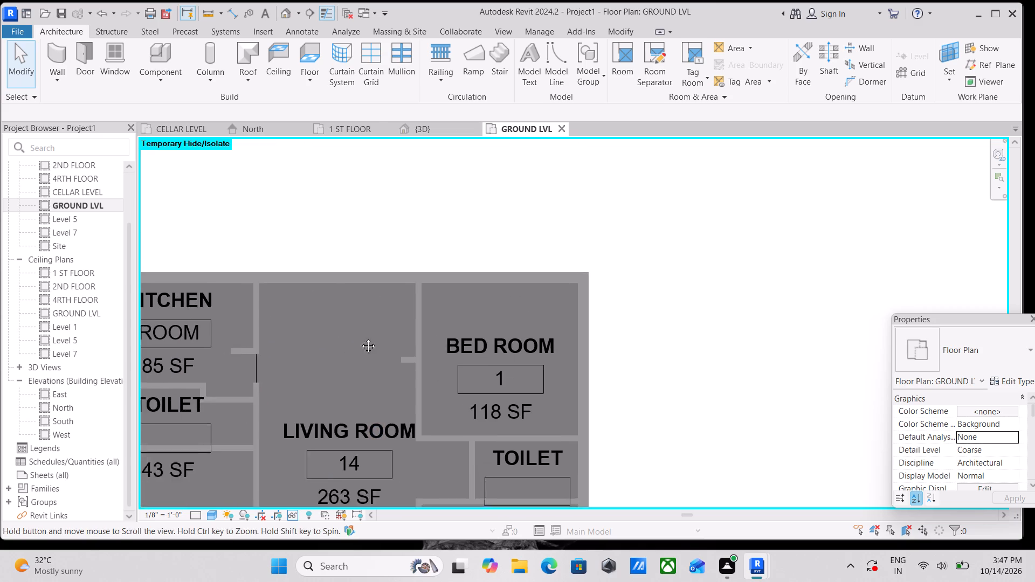
middle_drag(360, 338, 361, 337)
middle_drag(341, 332, 471, 353)
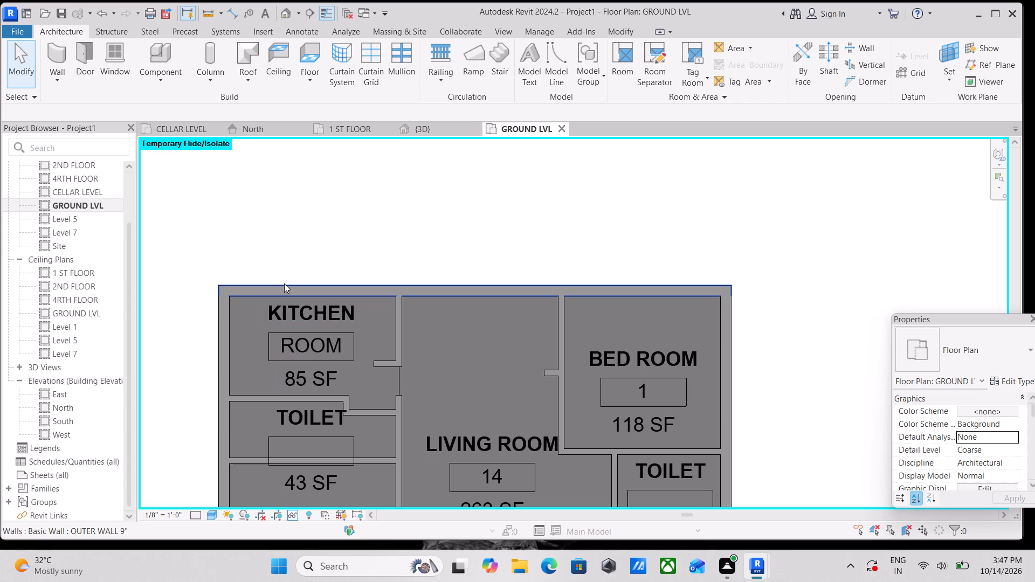
scroll(275, 335, up, 2)
scroll(280, 350, down, 1)
middle_drag(280, 350, 256, 278)
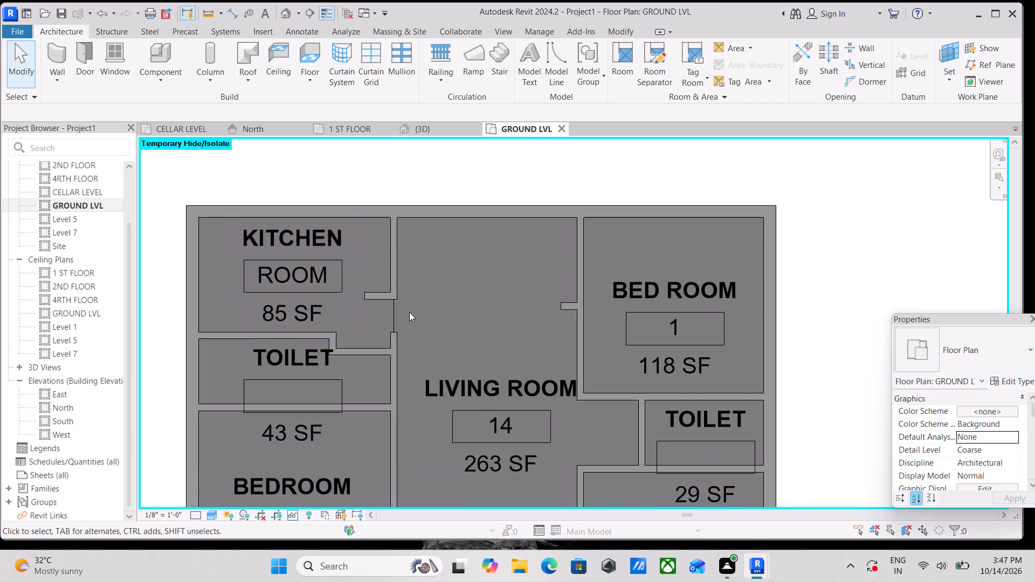
scroll(412, 311, down, 1)
middle_drag(412, 311, 336, 341)
scroll(336, 341, down, 1)
middle_drag(336, 341, 329, 354)
middle_drag(353, 348, 358, 343)
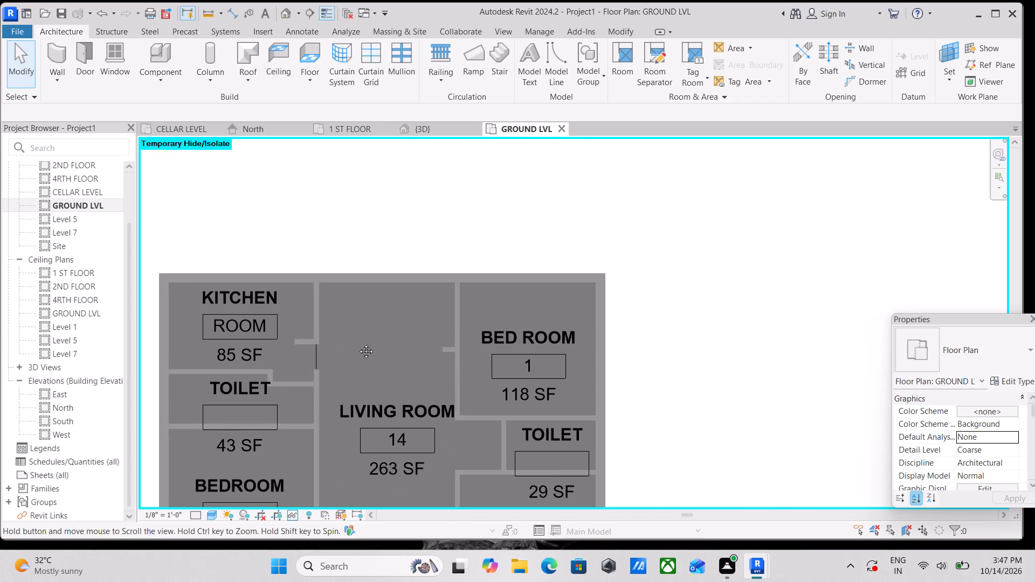
middle_drag(358, 343, 397, 316)
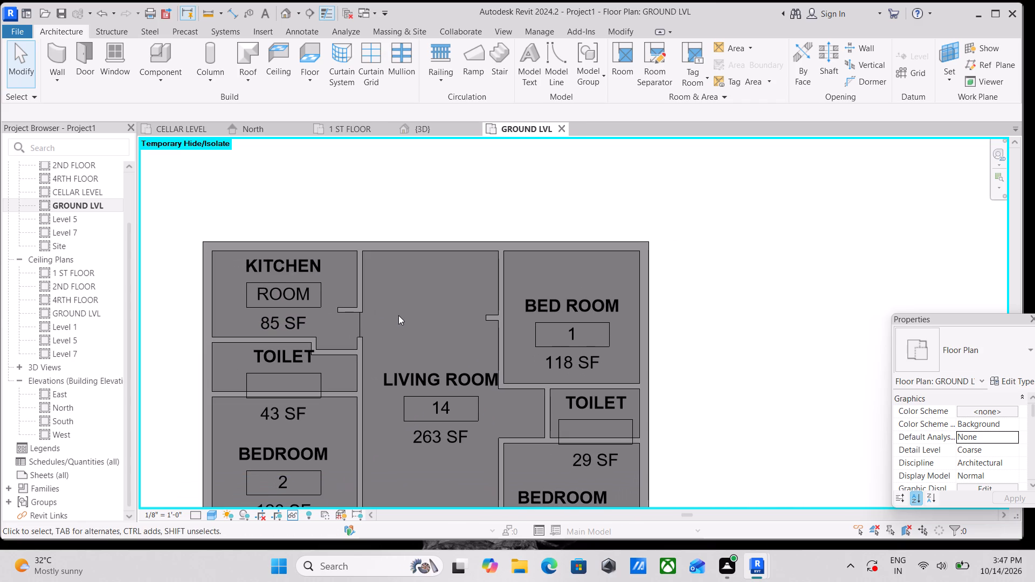
scroll(438, 315, down, 1)
middle_drag(438, 315, 438, 302)
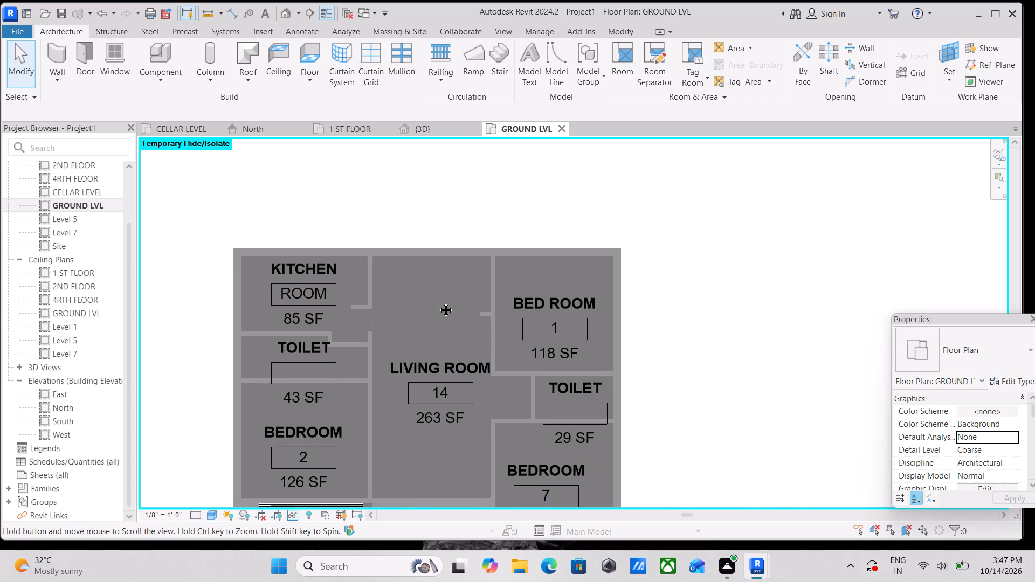
middle_drag(438, 302, 418, 271)
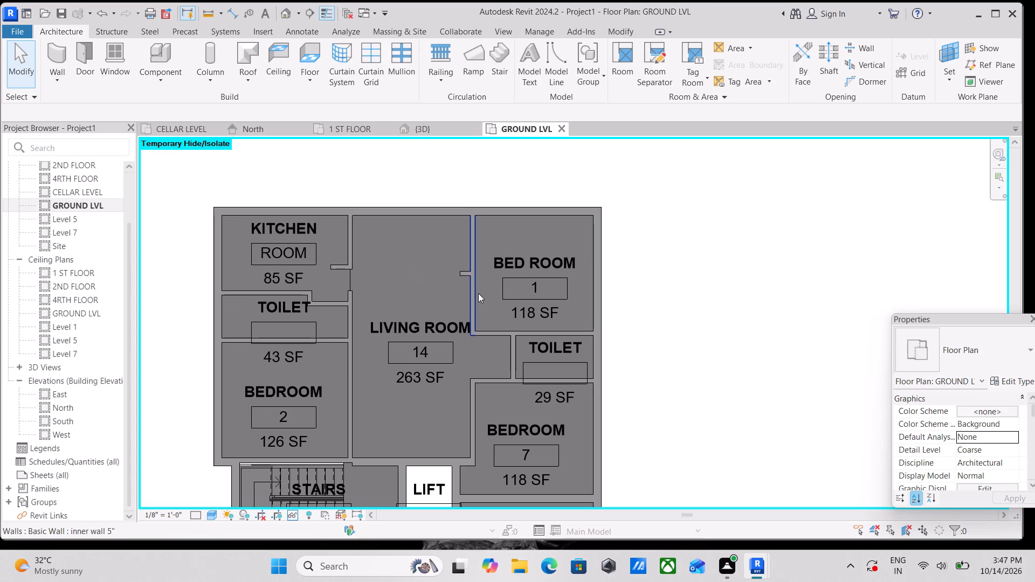
scroll(385, 246, down, 2)
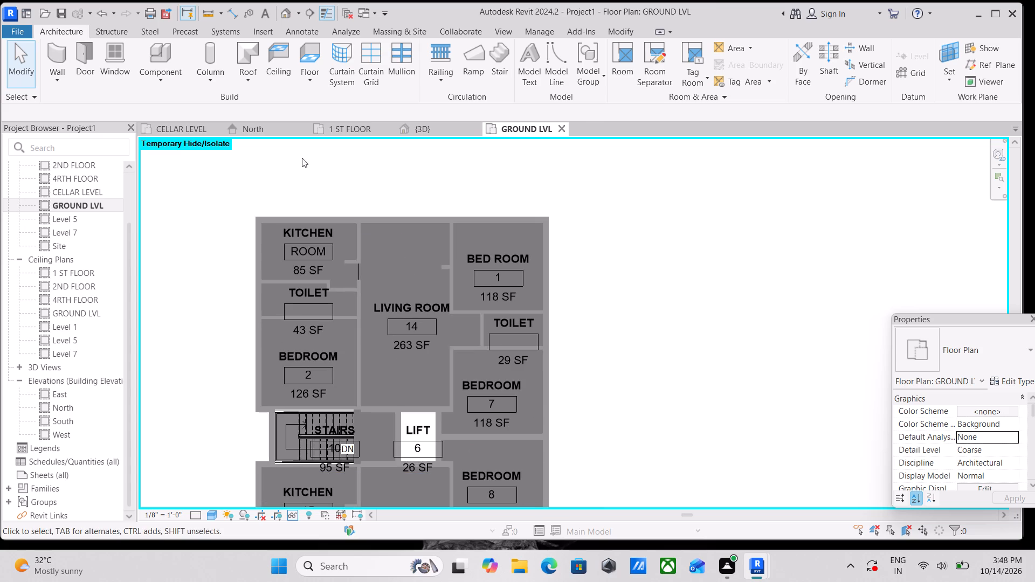
In the 3D view, select the FLOORING 6" floor of the bedrooms and toilets and open its structure layer's MARBLE FLOORING material.
click(416, 135)
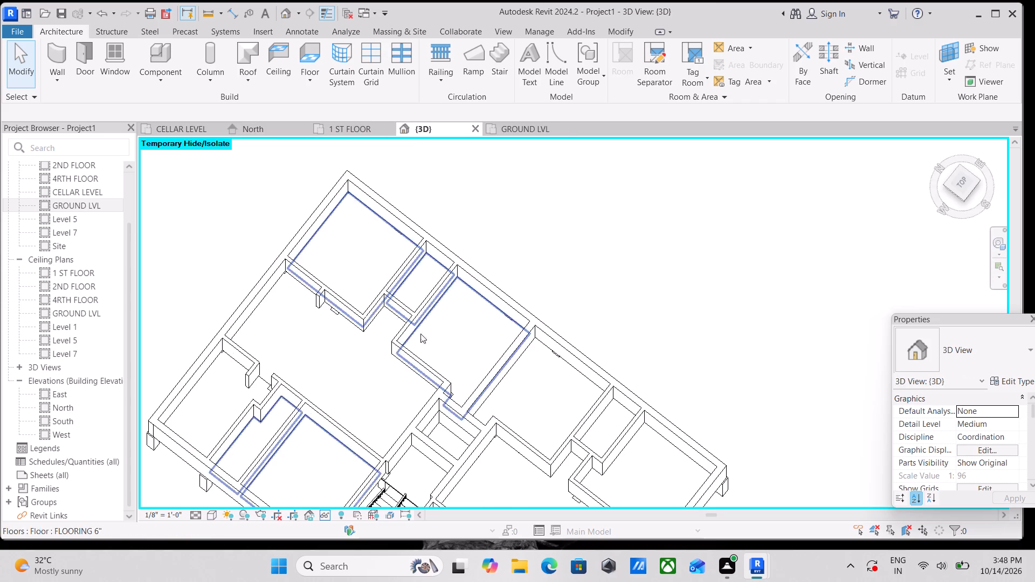
shift+middle_drag(398, 451, 463, 339)
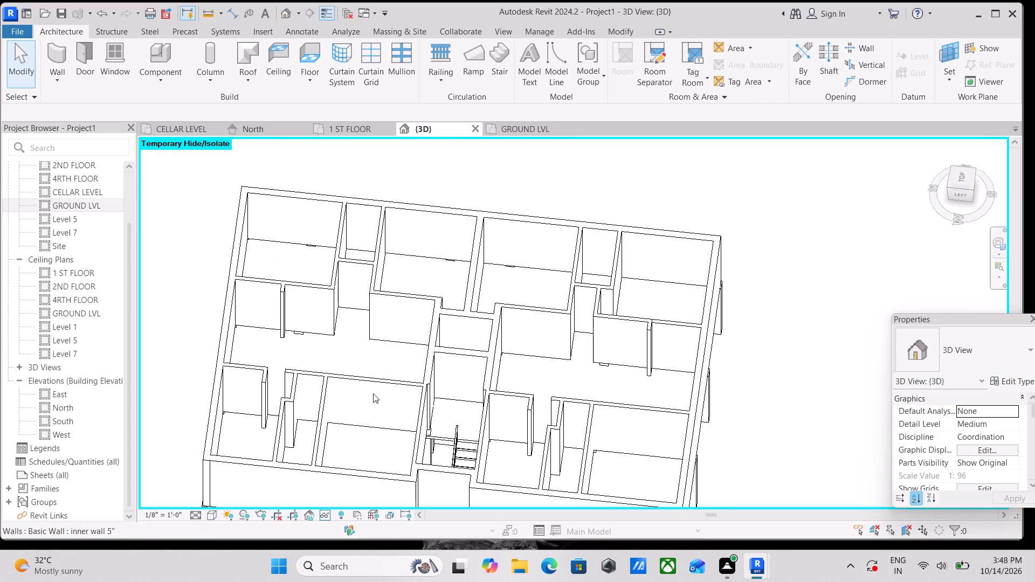
click(356, 429)
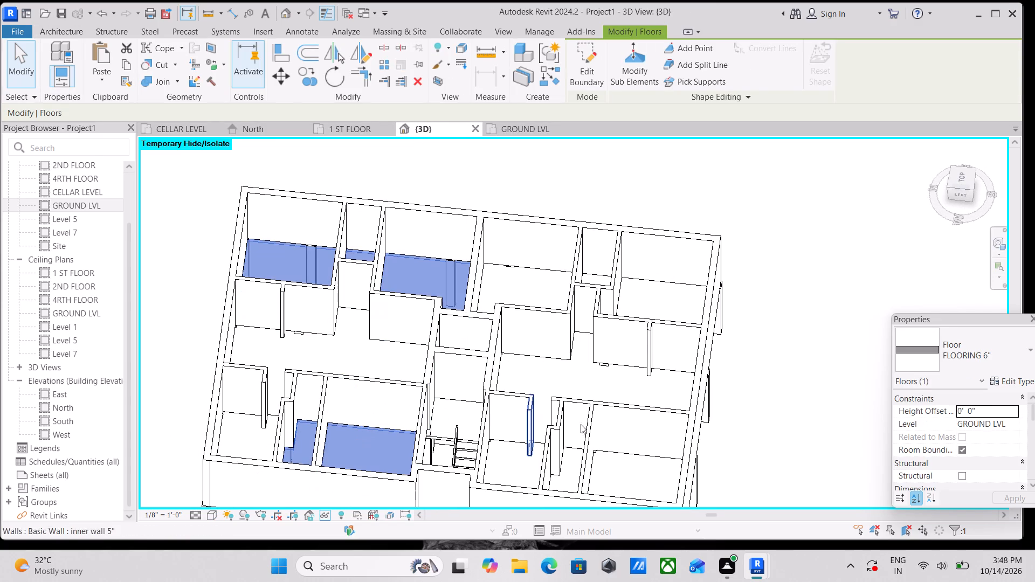
scroll(1010, 415, down, 2)
scroll(1010, 415, up, 3)
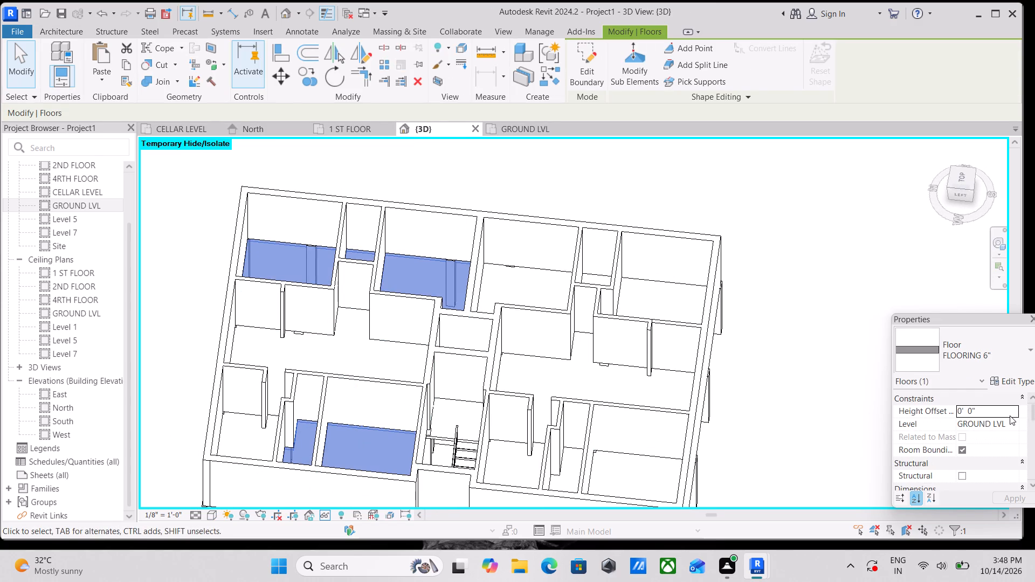
scroll(1010, 415, up, 3)
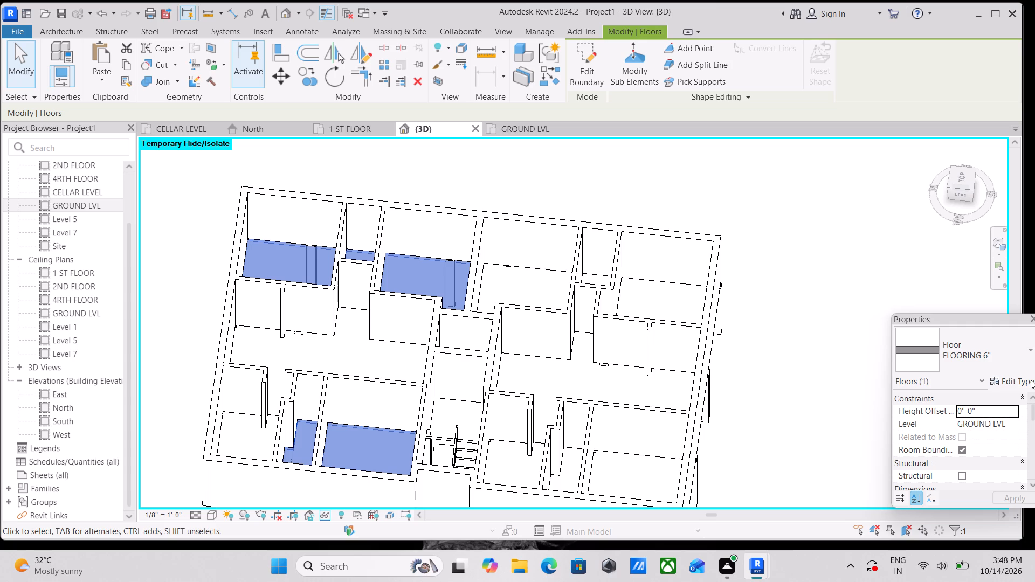
click(1031, 380)
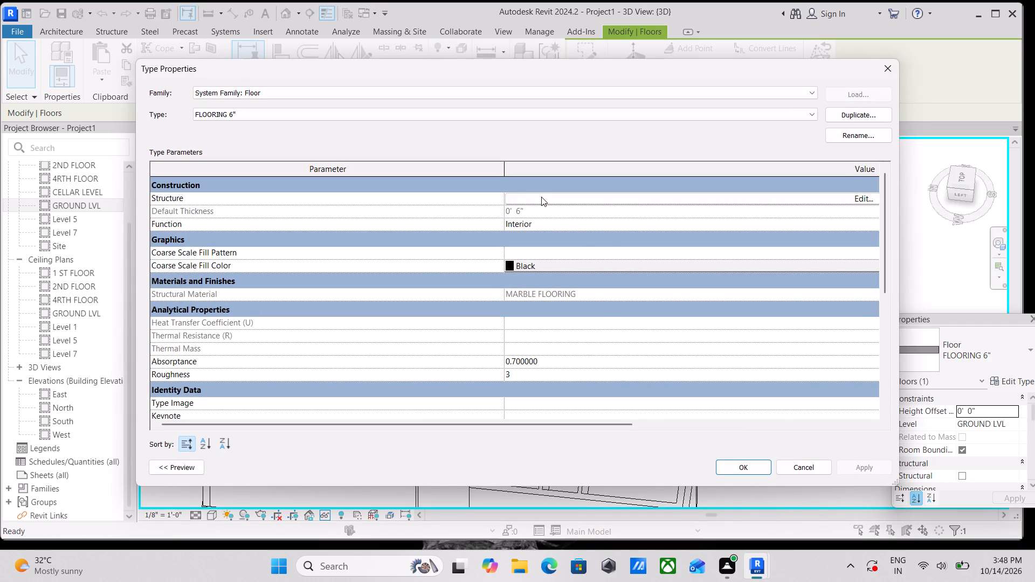
click(548, 197)
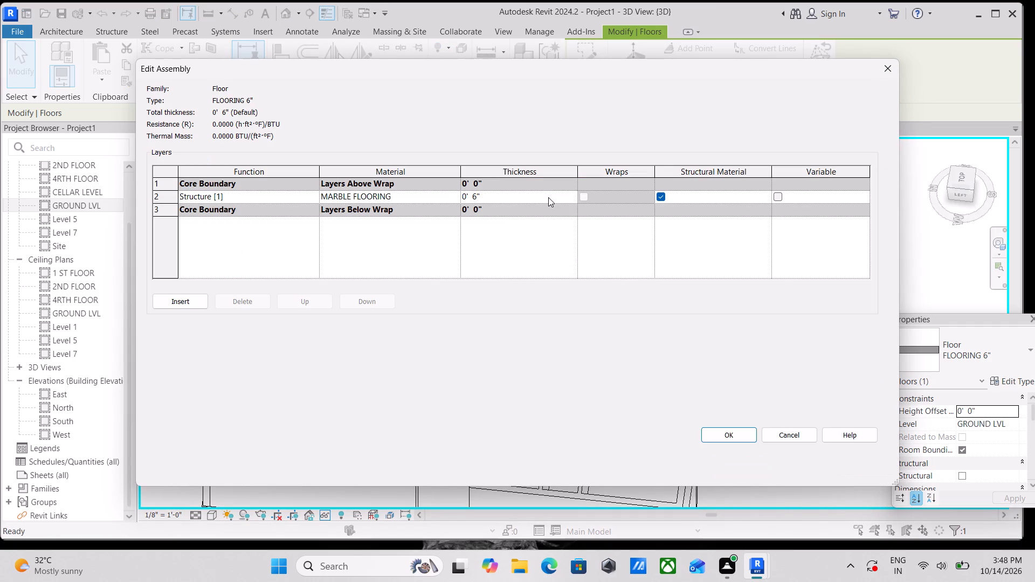
click(395, 192)
click(455, 198)
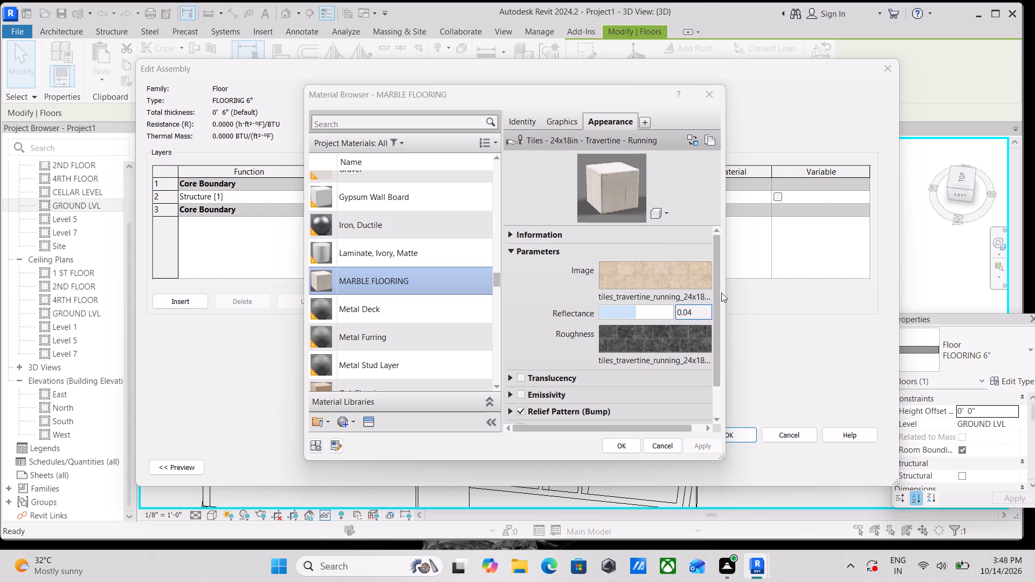
Inspect the MARBLE FLOORING appearance settings, including the travertine texture image, preview options, asset information and parameters.
scroll(557, 372, down, 2)
scroll(536, 381, up, 3)
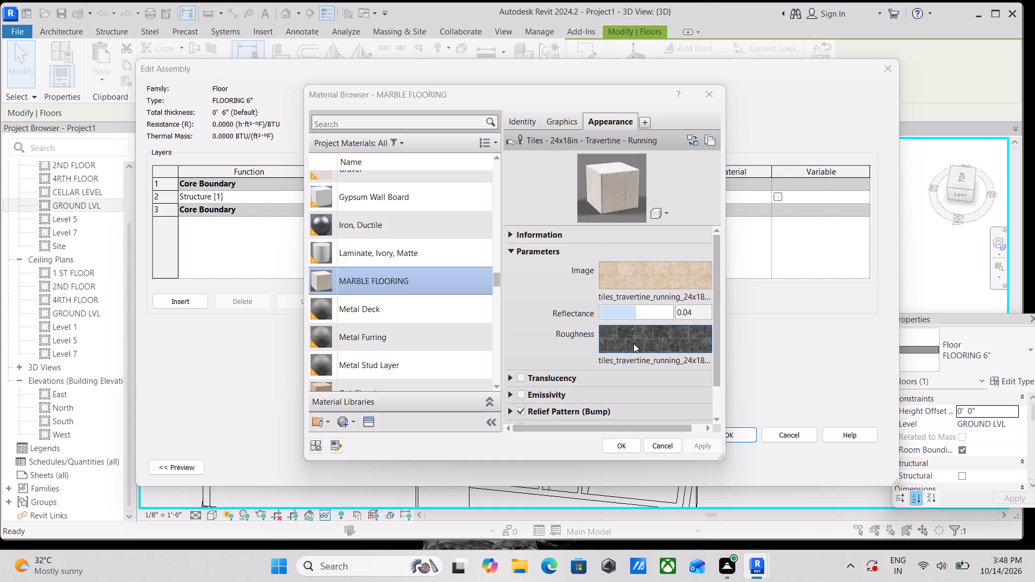
click(625, 275)
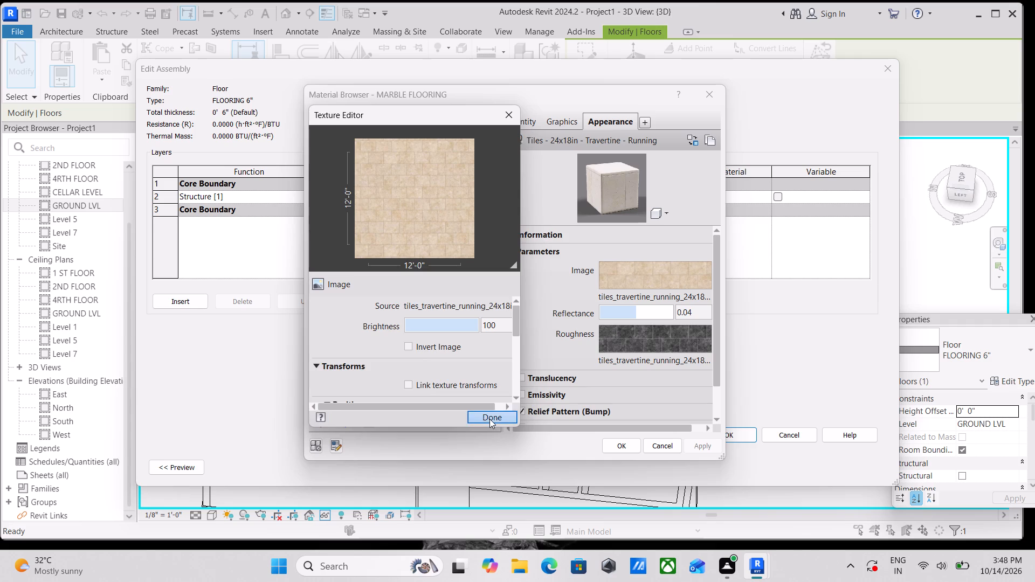
click(489, 419)
click(663, 218)
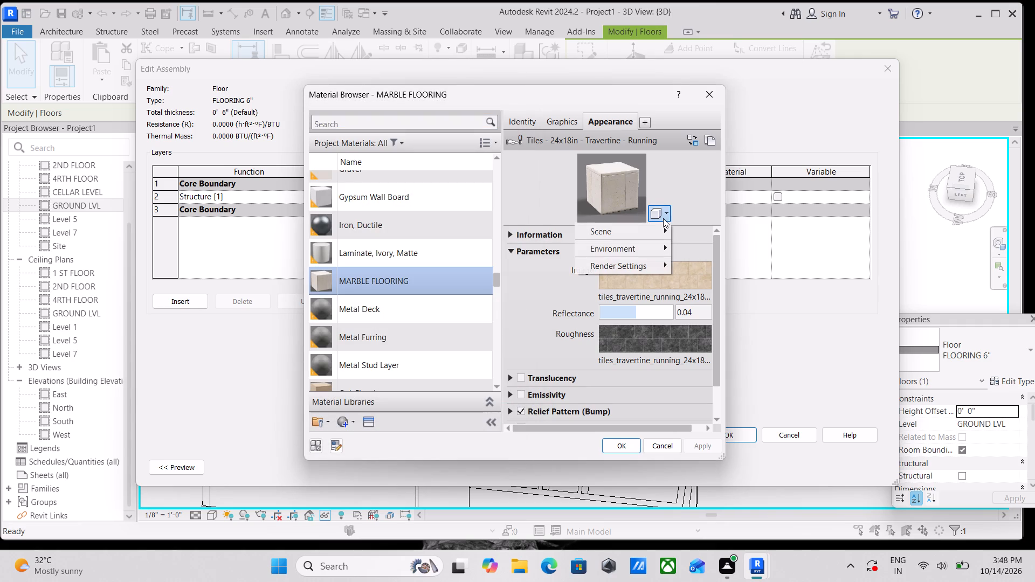
click(507, 231)
click(508, 232)
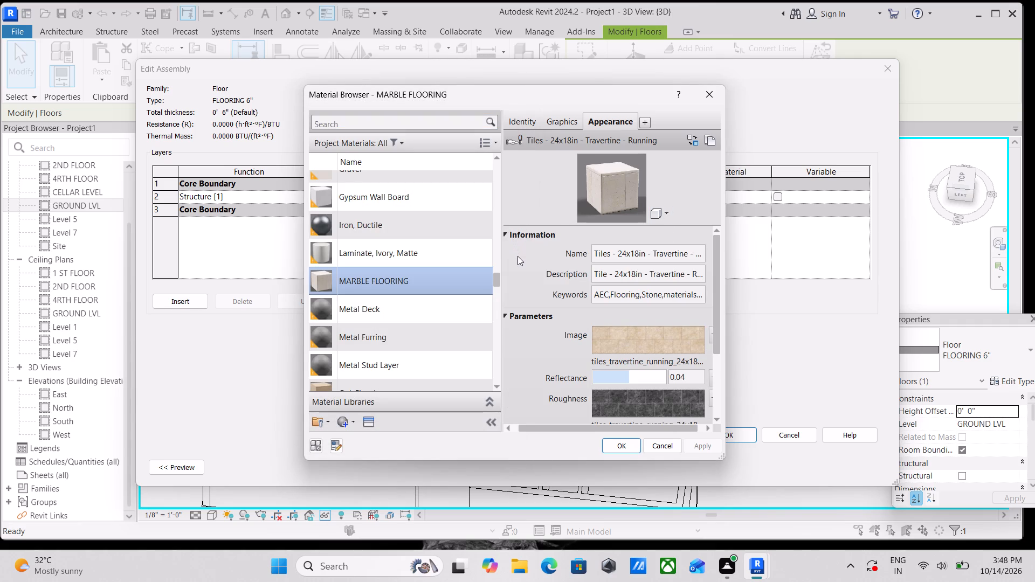
click(508, 233)
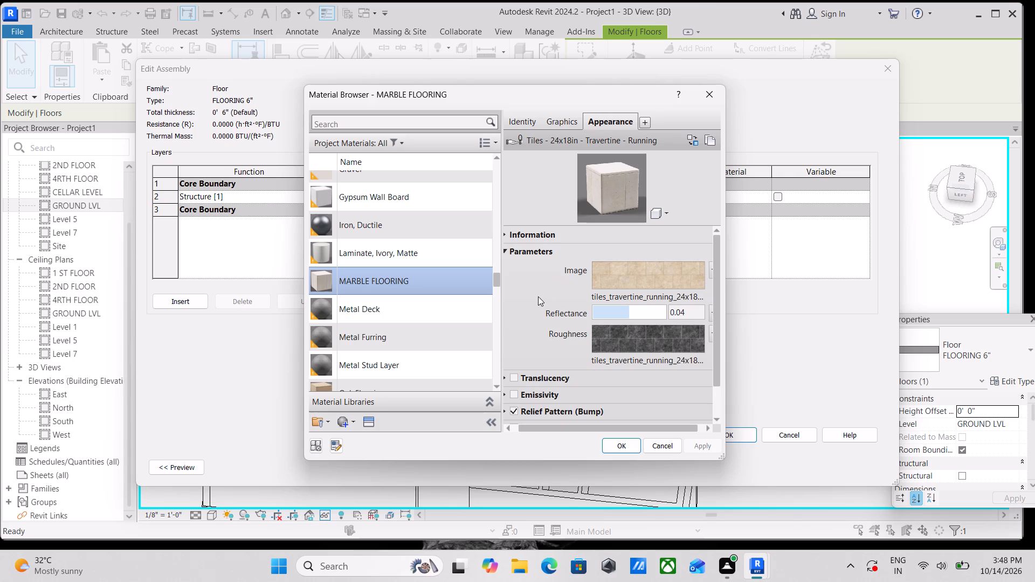
scroll(563, 377, down, 3)
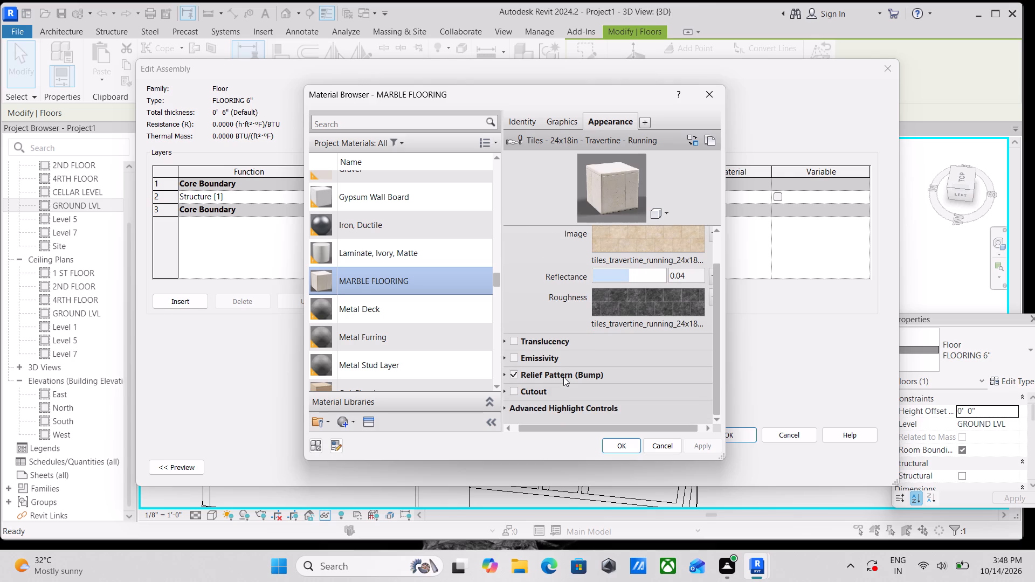
Enable Cutout in the MARBLE FLOORING appearance without selecting an image file.
click(515, 392)
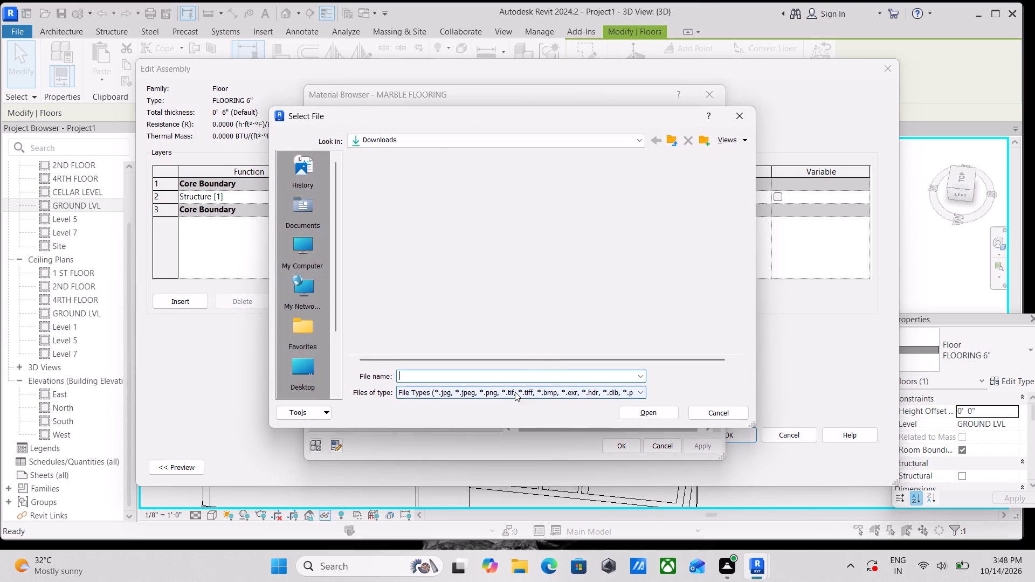
click(734, 119)
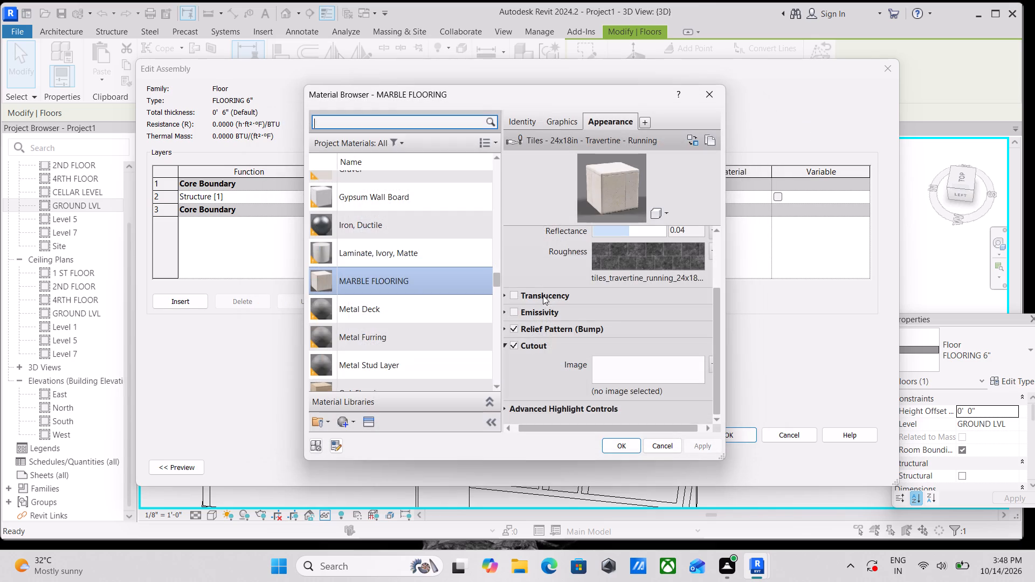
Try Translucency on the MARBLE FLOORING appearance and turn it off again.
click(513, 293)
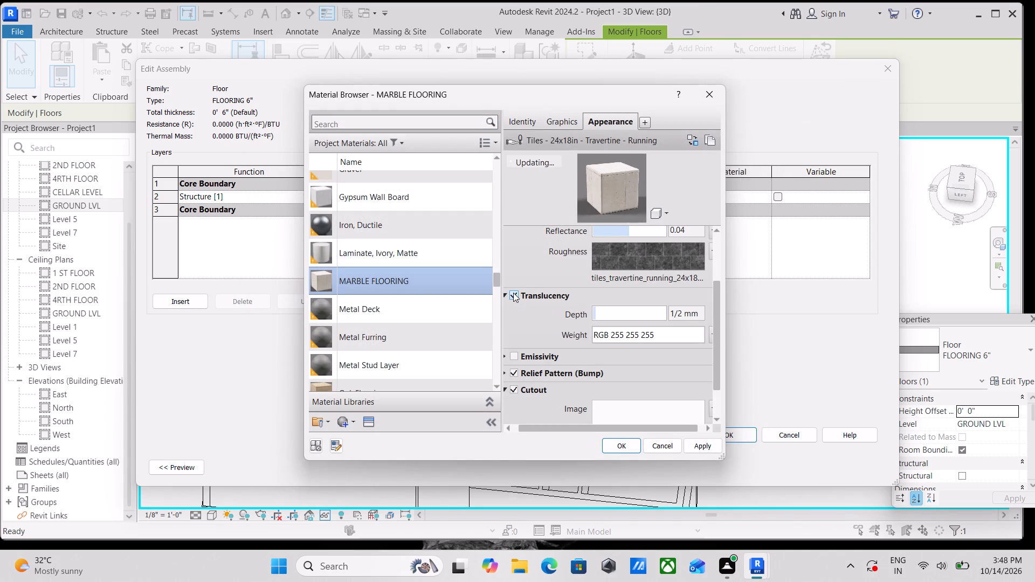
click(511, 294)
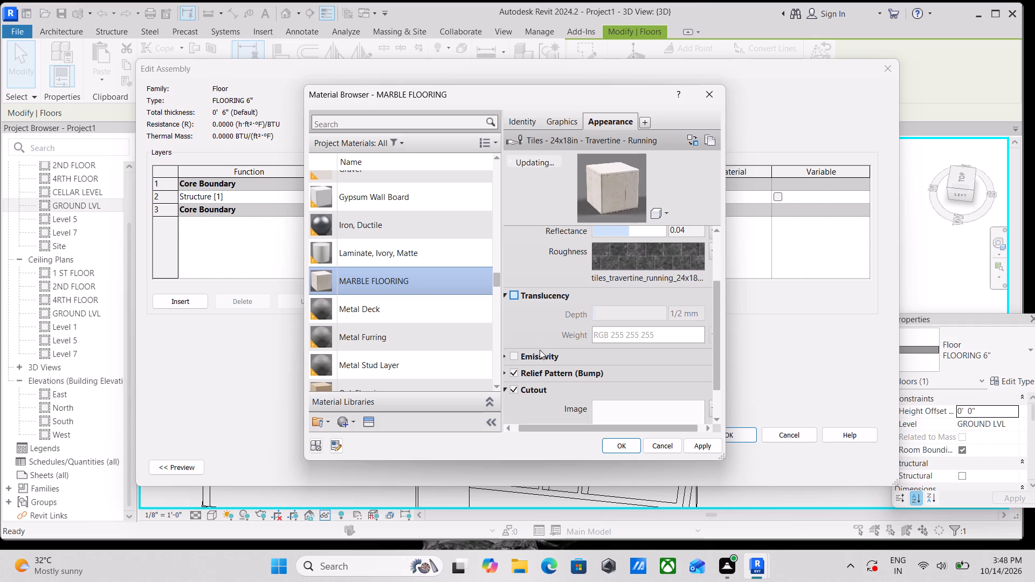
Review the MARBLE FLOORING material's appearance, graphics and identity settings, including its shading, surface patterns and cut patterns.
scroll(513, 372, down, 7)
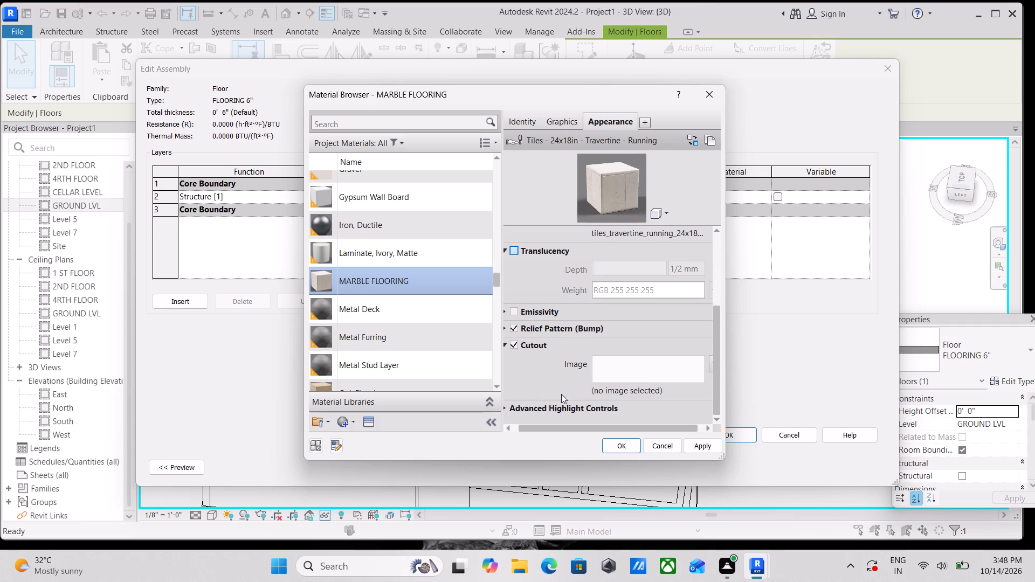
scroll(615, 394, up, 9)
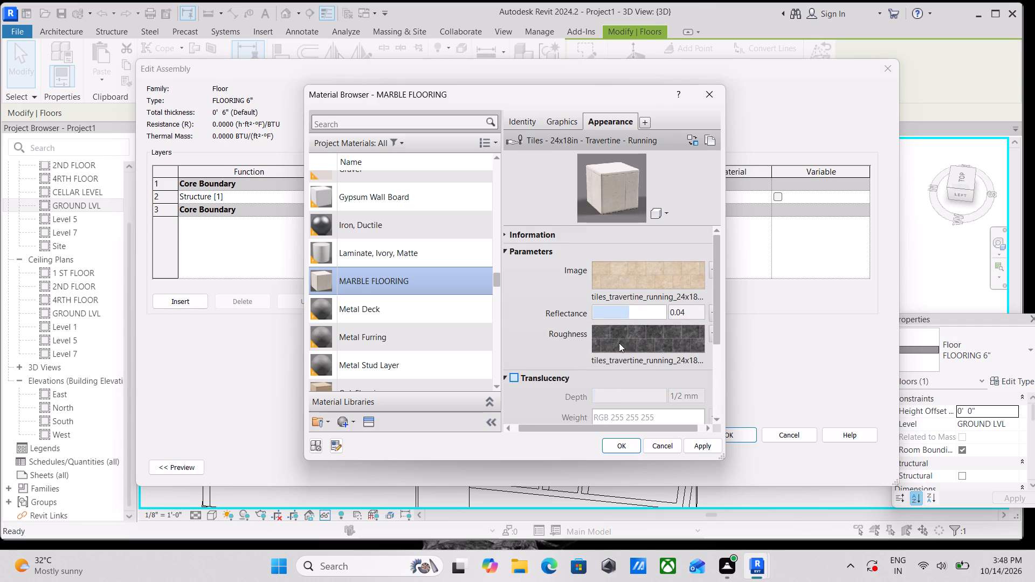
scroll(619, 343, up, 1)
click(558, 118)
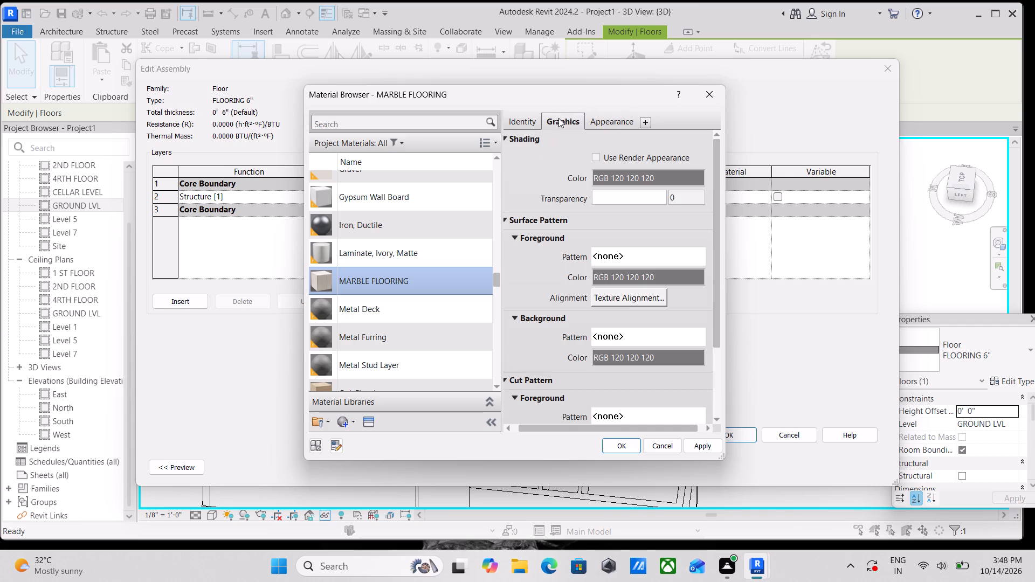
click(515, 119)
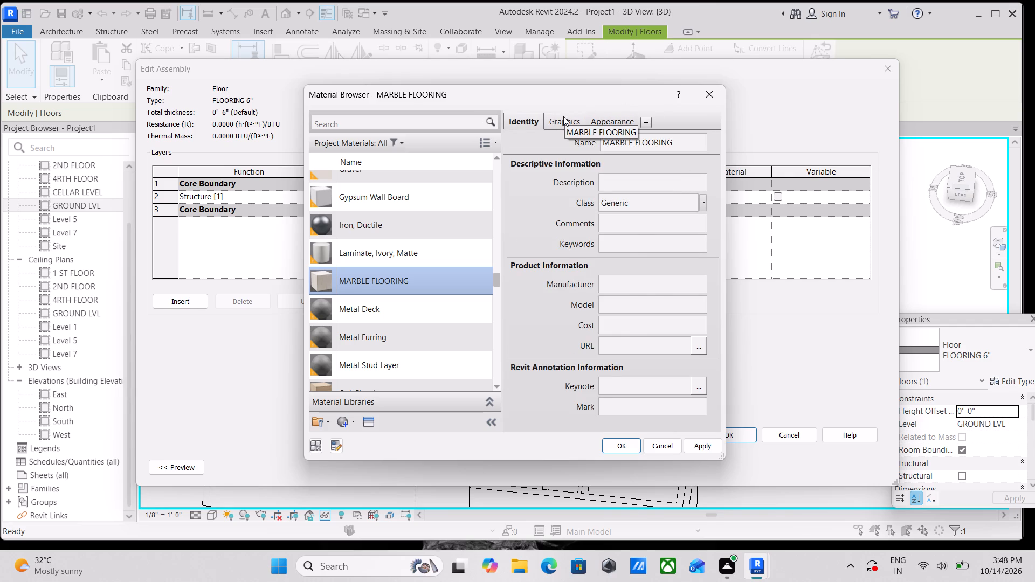
click(563, 116)
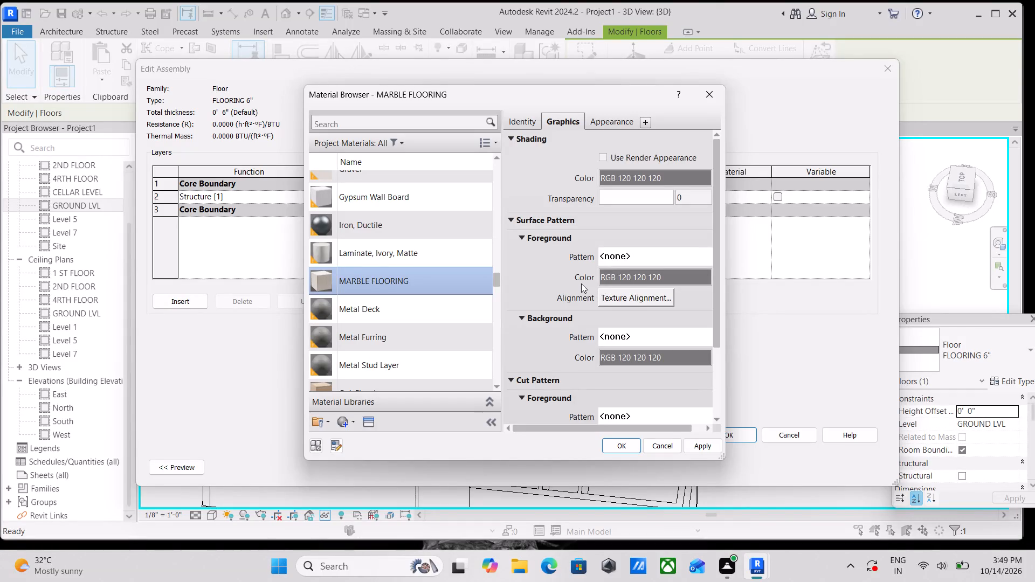
scroll(581, 283, down, 2)
scroll(617, 334, down, 4)
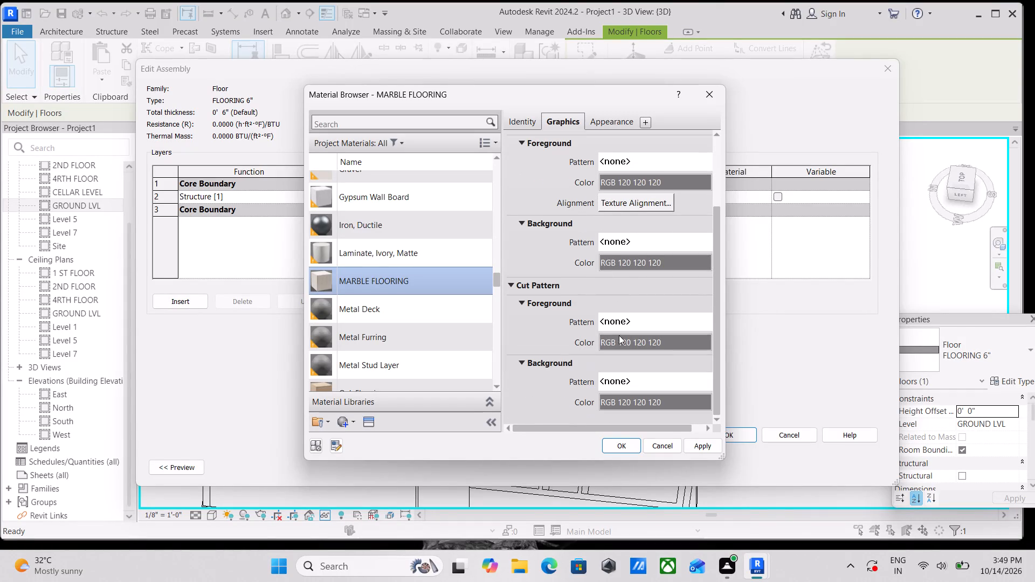
scroll(619, 335, up, 3)
click(617, 118)
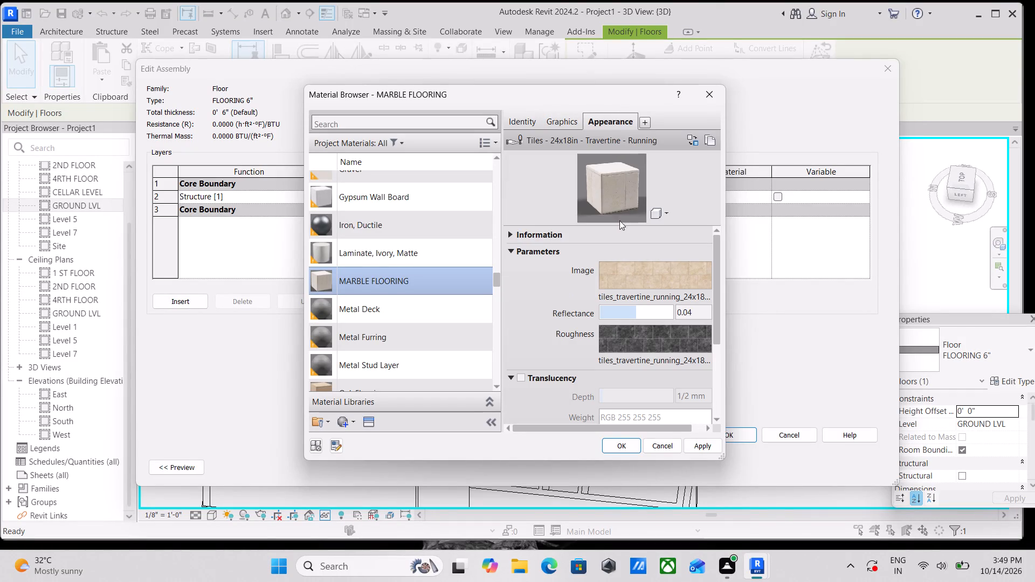
scroll(528, 308, down, 2)
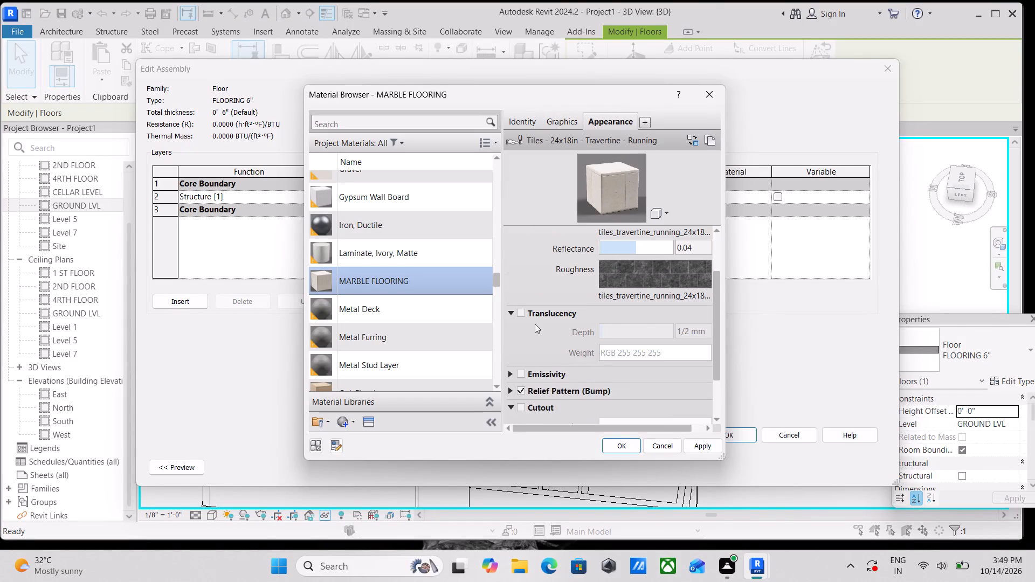
scroll(535, 324, down, 5)
scroll(527, 372, down, 3)
scroll(554, 410, up, 2)
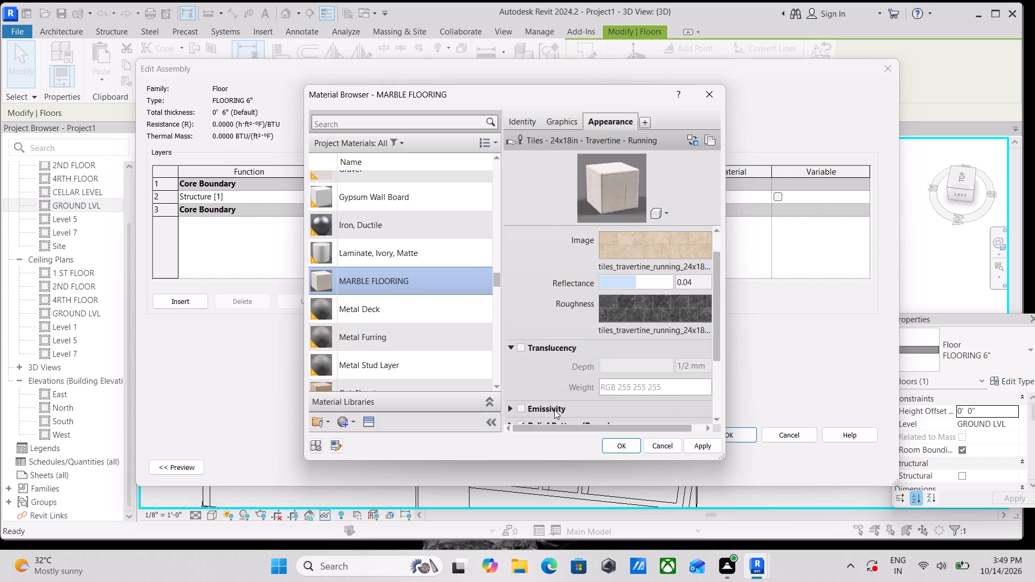
scroll(554, 410, up, 7)
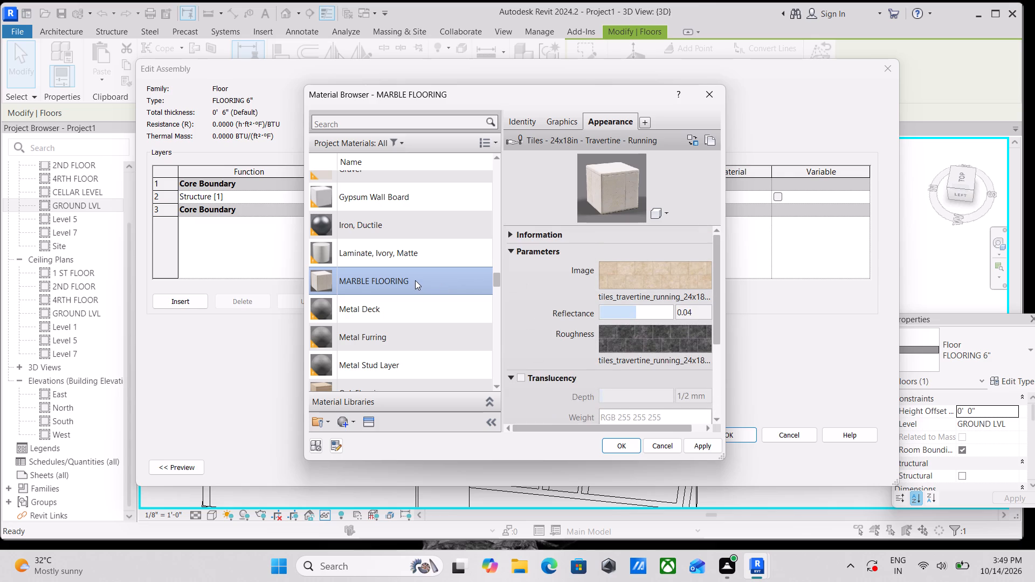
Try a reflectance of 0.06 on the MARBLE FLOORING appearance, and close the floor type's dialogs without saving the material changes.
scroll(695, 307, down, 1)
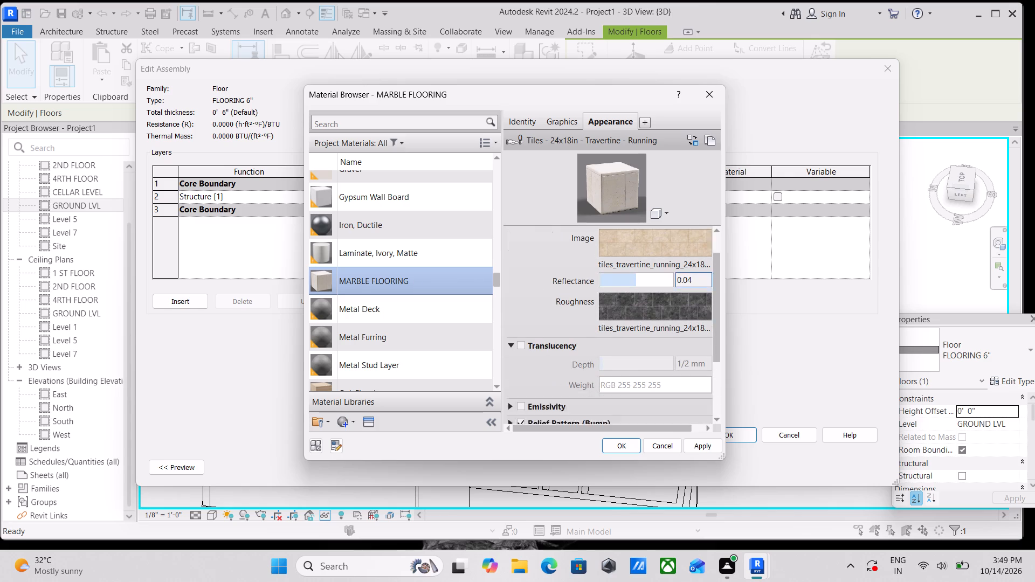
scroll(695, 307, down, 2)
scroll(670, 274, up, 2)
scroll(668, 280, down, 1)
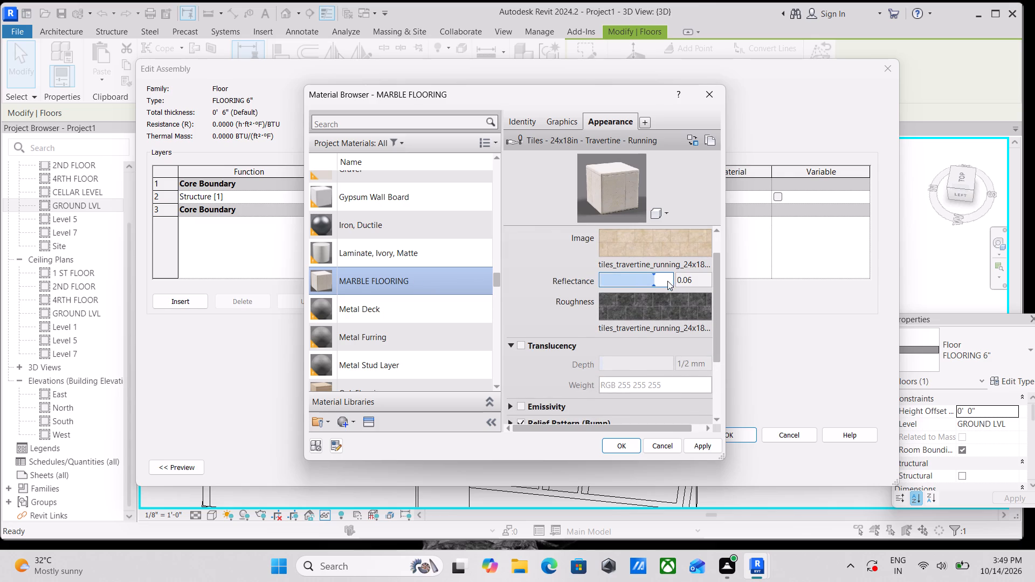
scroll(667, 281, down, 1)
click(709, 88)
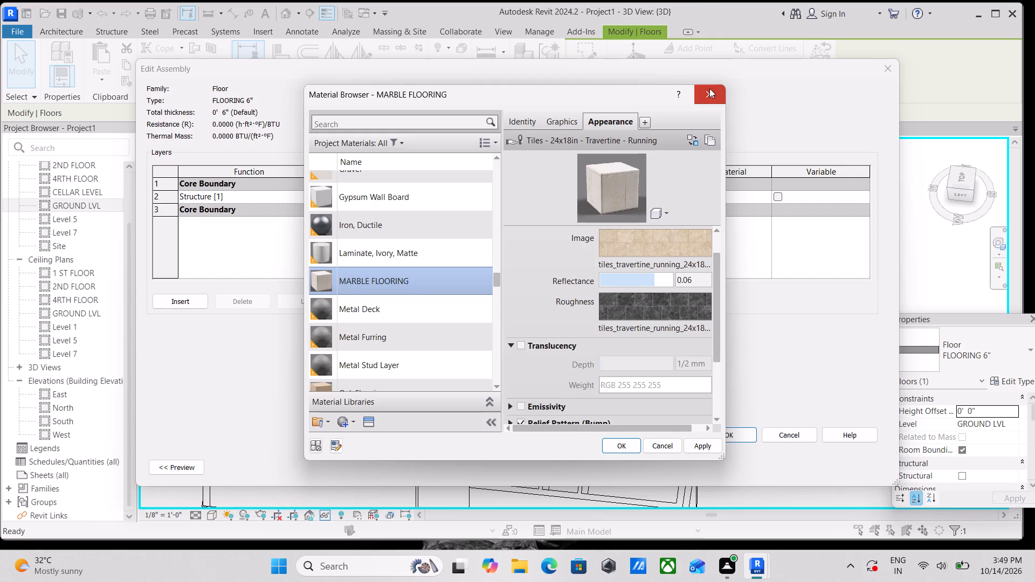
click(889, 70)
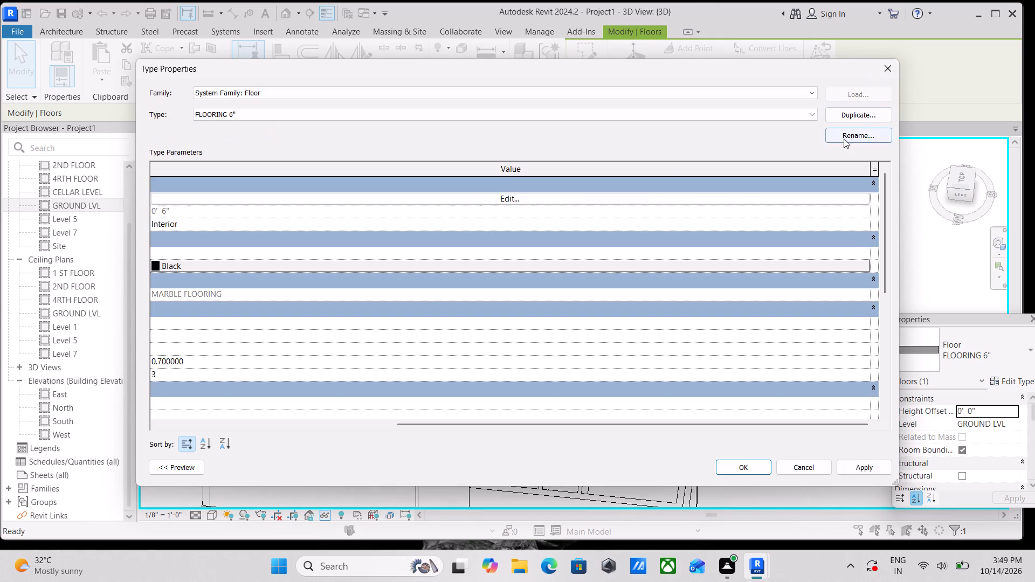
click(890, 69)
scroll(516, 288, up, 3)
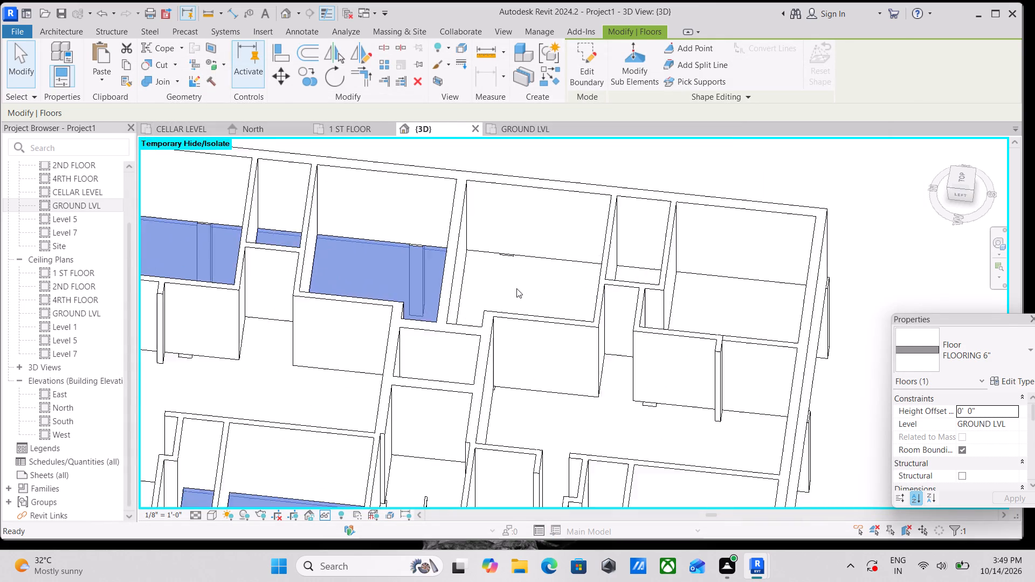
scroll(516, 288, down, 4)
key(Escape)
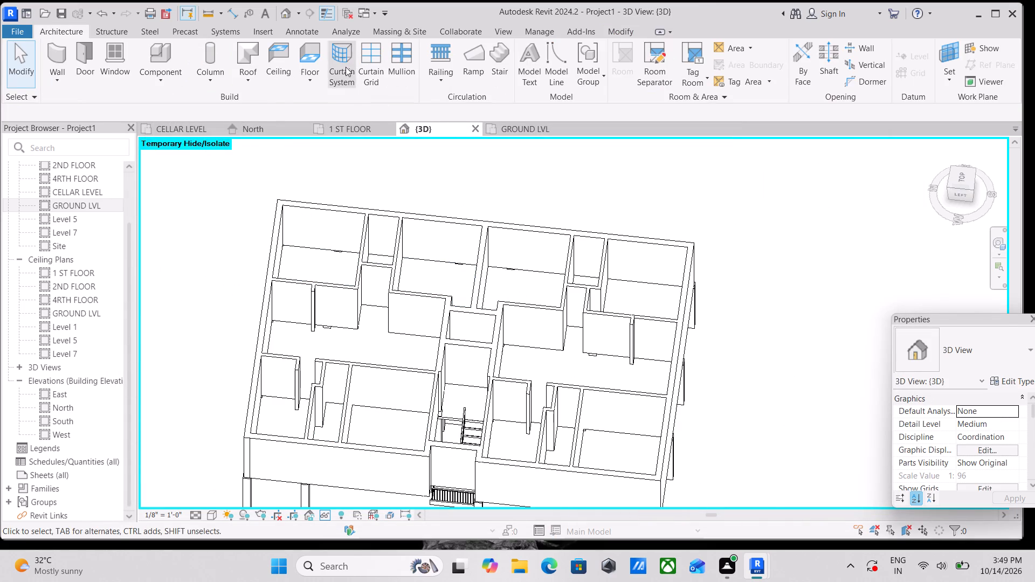
Examine the GROUND LVL floor plan around the bedrooms and toilets for rooms without flooring.
click(340, 130)
click(503, 126)
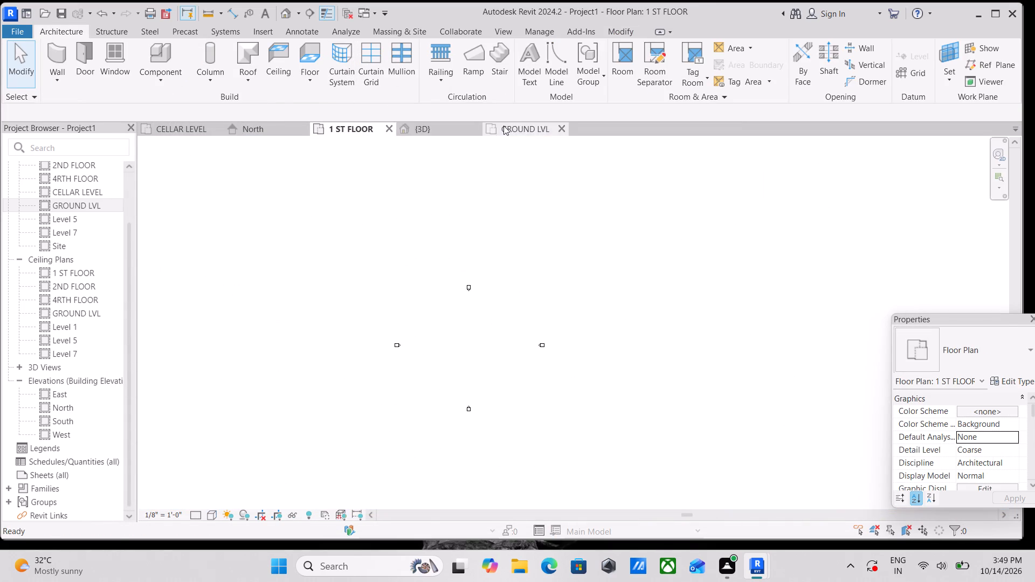
scroll(503, 126, down, 4)
middle_drag(537, 281, 553, 161)
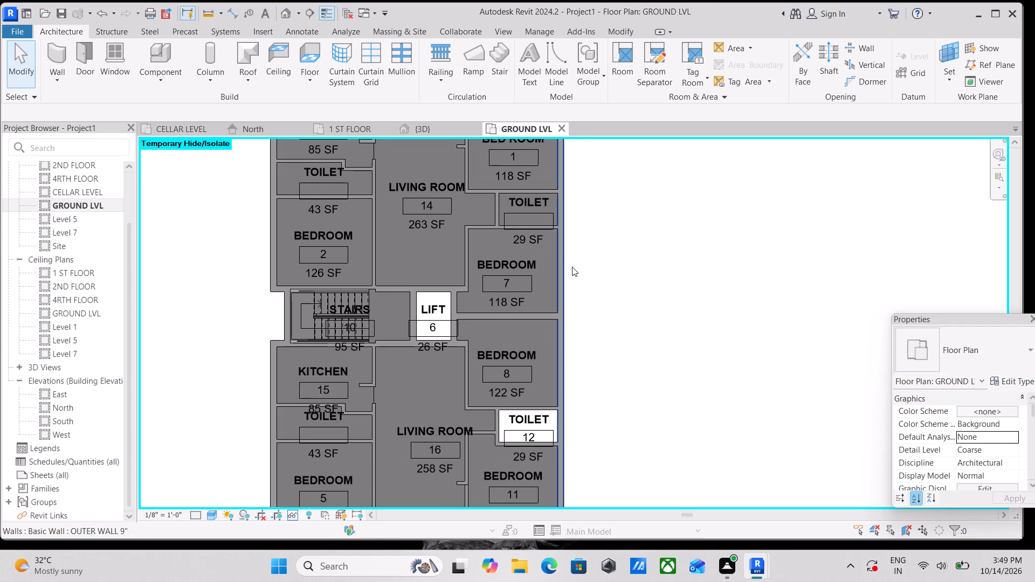
middle_drag(577, 295, 584, 200)
scroll(544, 342, up, 3)
middle_drag(515, 286, 515, 317)
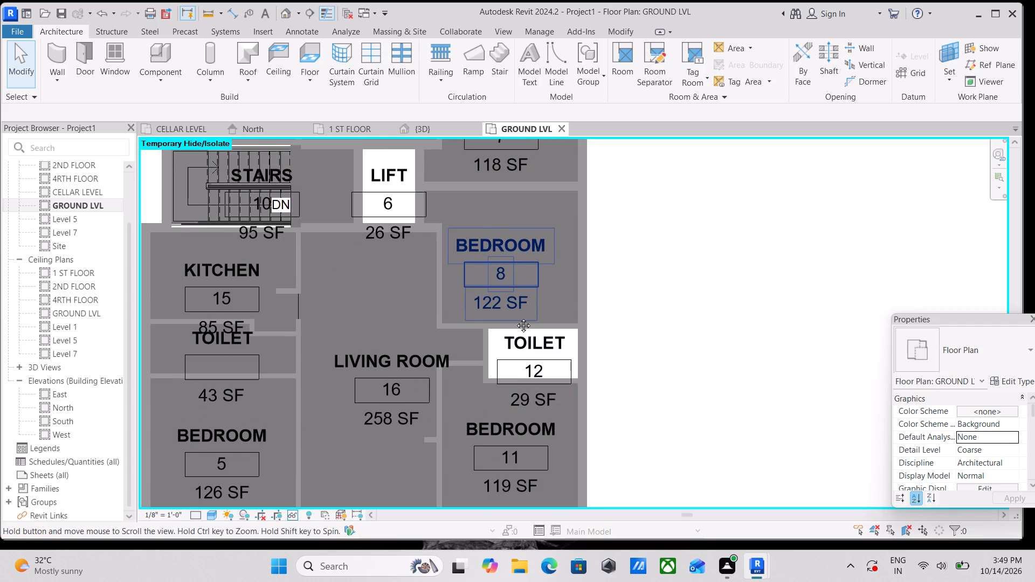
middle_drag(515, 317, 515, 318)
middle_drag(525, 281, 522, 298)
scroll(516, 227, down, 1)
middle_drag(516, 227, 511, 248)
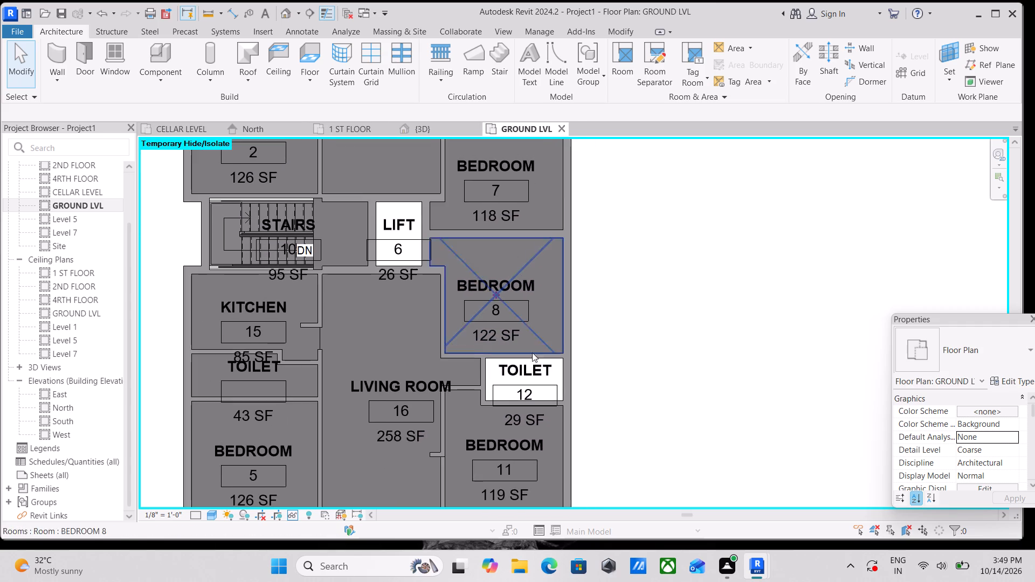
scroll(533, 356, up, 6)
middle_drag(522, 394, 488, 346)
scroll(438, 299, up, 3)
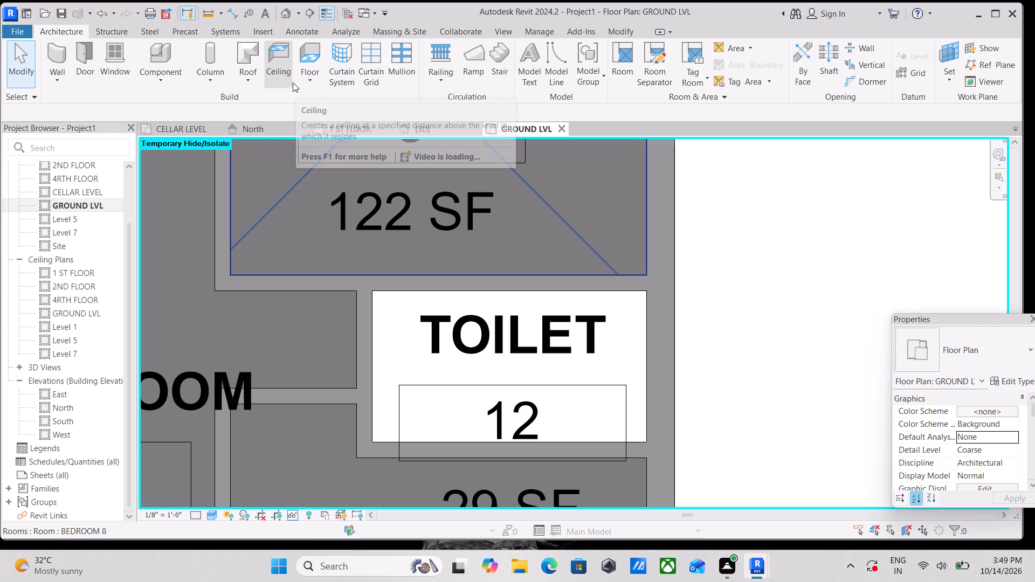
Start an architectural floor for TOILET 12 and duplicate the FLOORING 6" type as bathroom tiles.
click(316, 80)
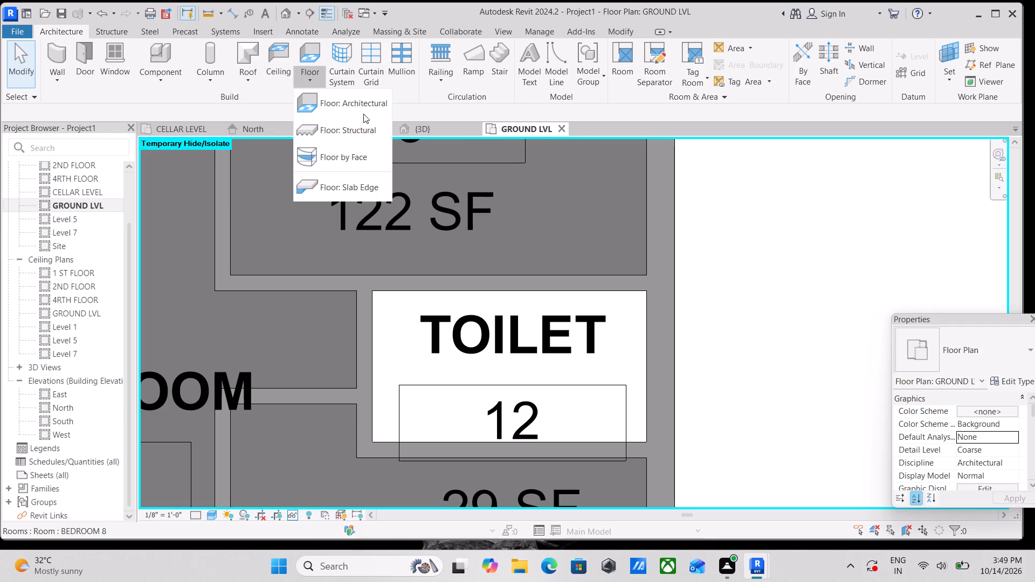
click(364, 104)
scroll(487, 353, down, 2)
middle_drag(484, 351, 424, 285)
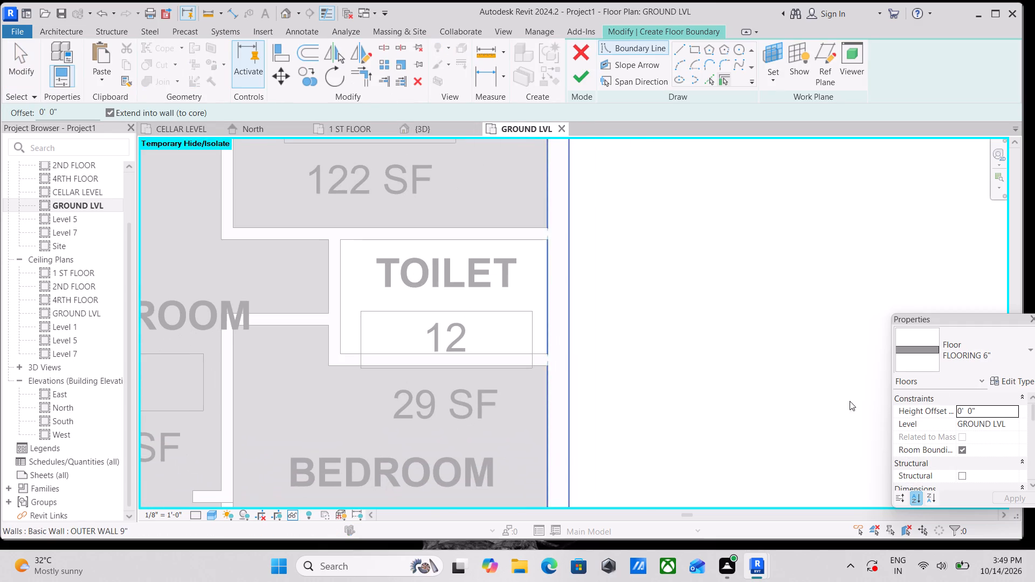
click(1001, 383)
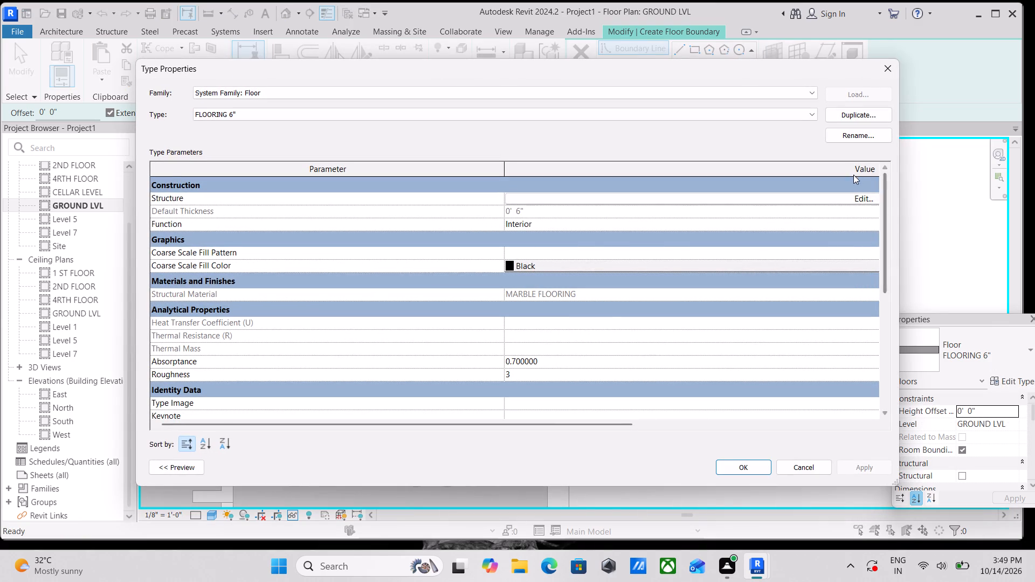
click(846, 117)
key(BackSpace)
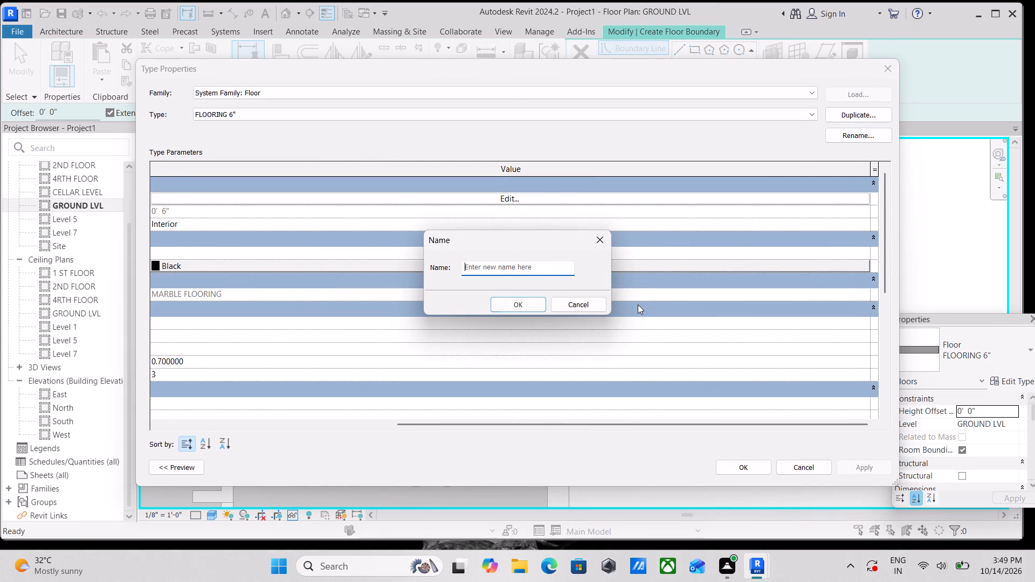
text(bath)
text(roo)
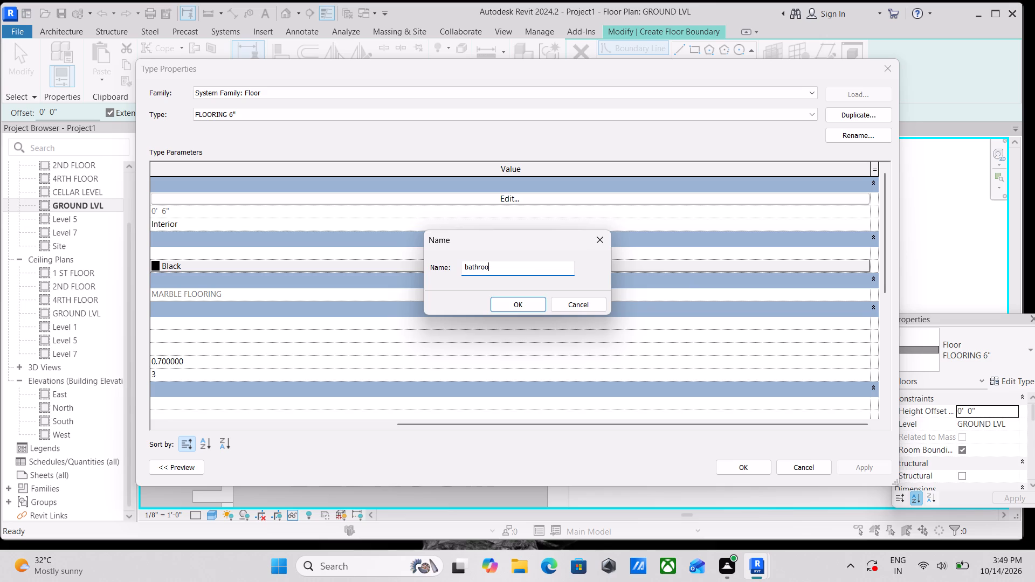
text(m tiles)
click(507, 310)
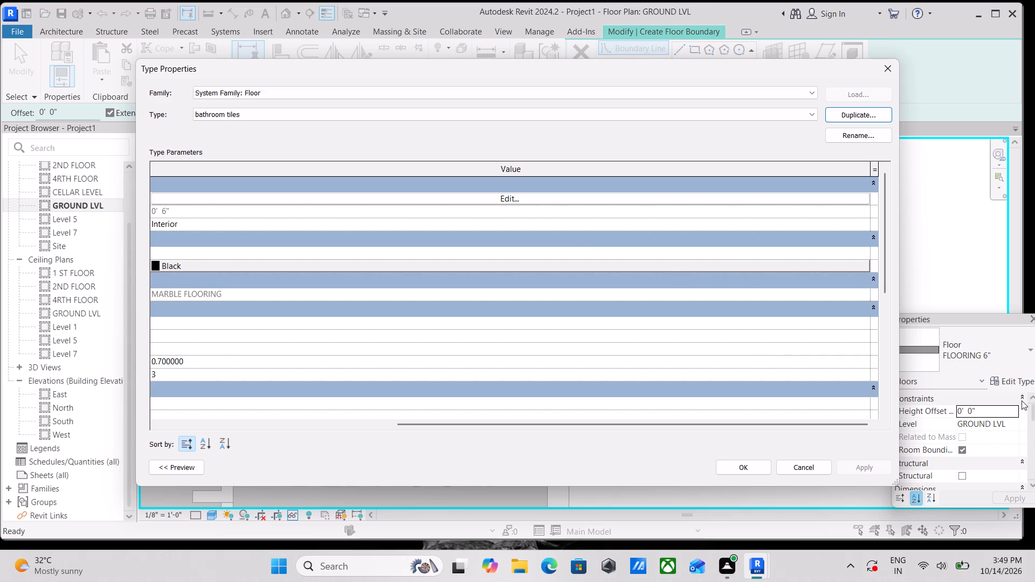
Create a new material from the bathroom tiles structure layer and name it tile flooring.
click(506, 200)
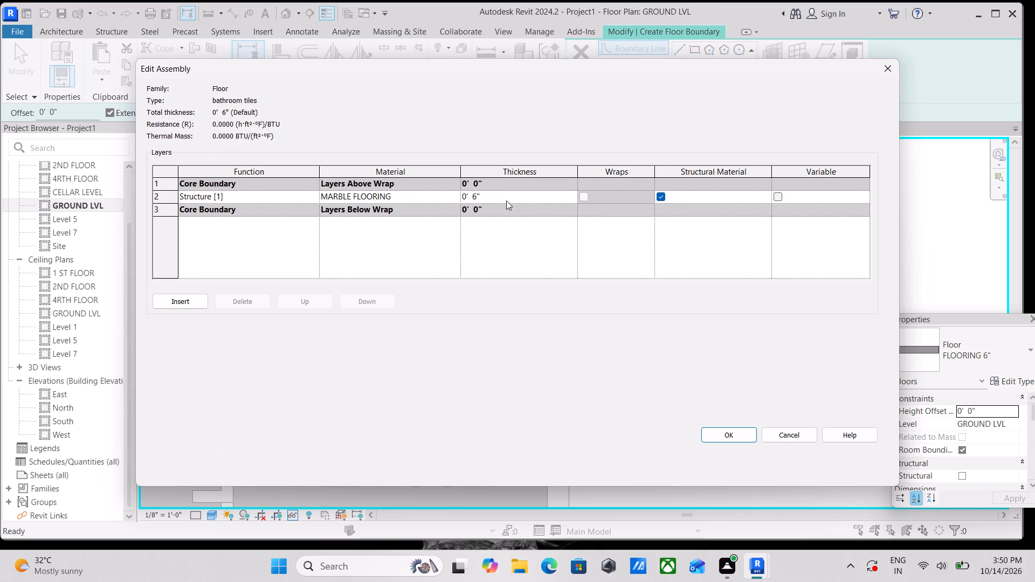
click(416, 198)
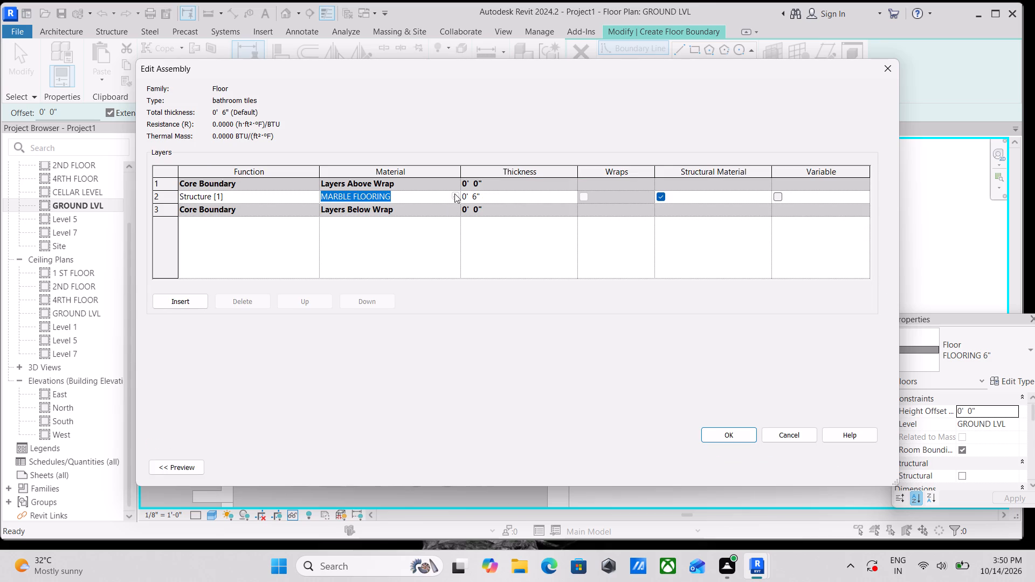
click(454, 193)
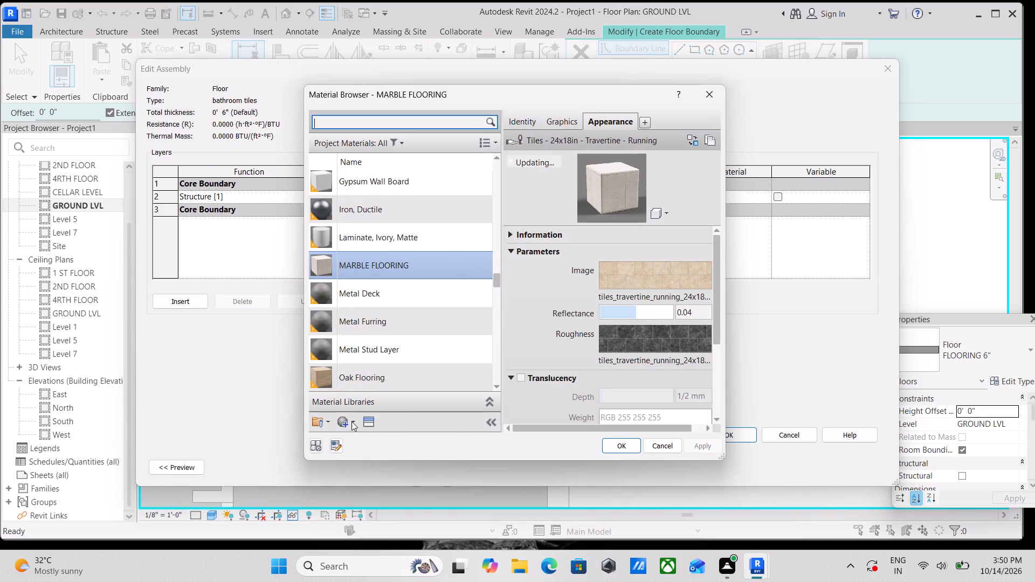
click(347, 422)
click(351, 436)
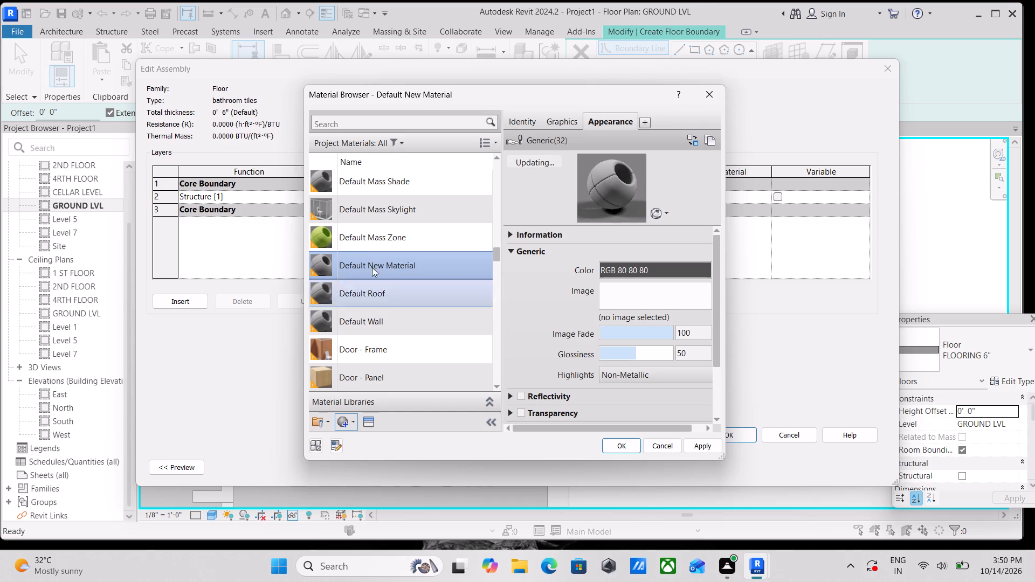
right_click(378, 262)
click(404, 314)
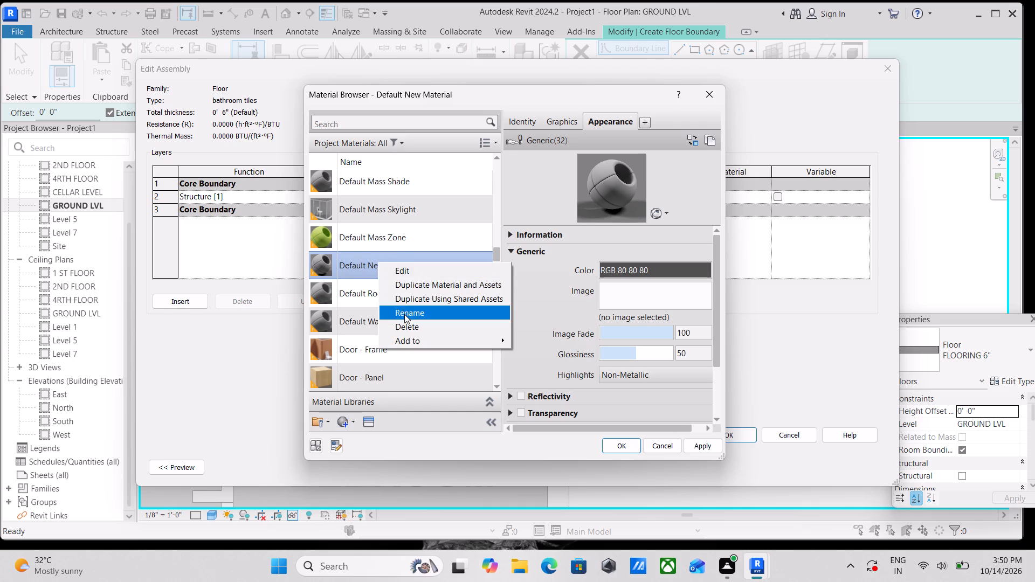
key(BackSpace)
text(tile)
key(space)
text(floori)
text(ng)
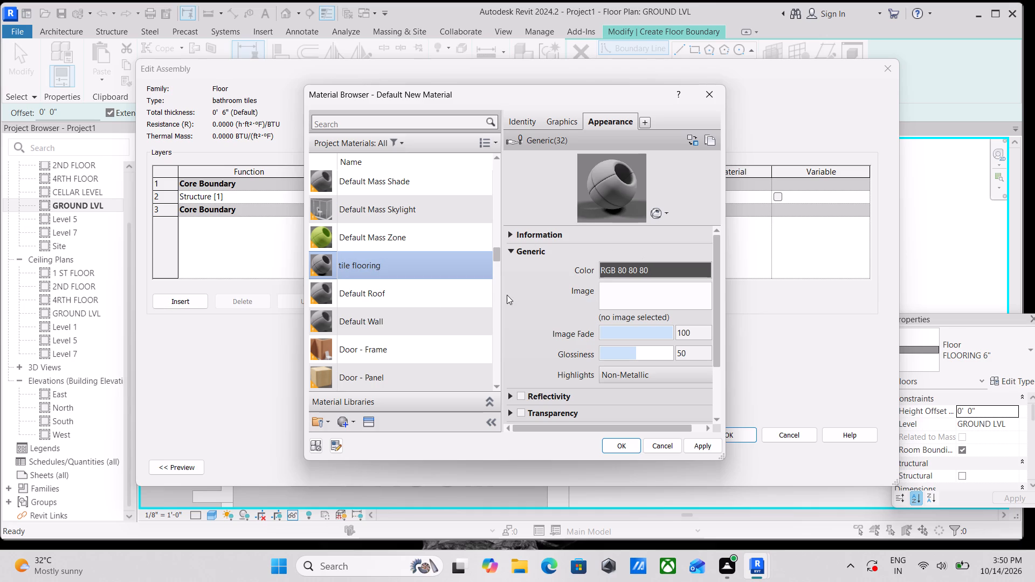
Examine the Wood, Vinyl, Stone and Carpet flooring assets in Autodesk Physical Assets for an appearance suiting the tile flooring material.
click(433, 268)
click(419, 264)
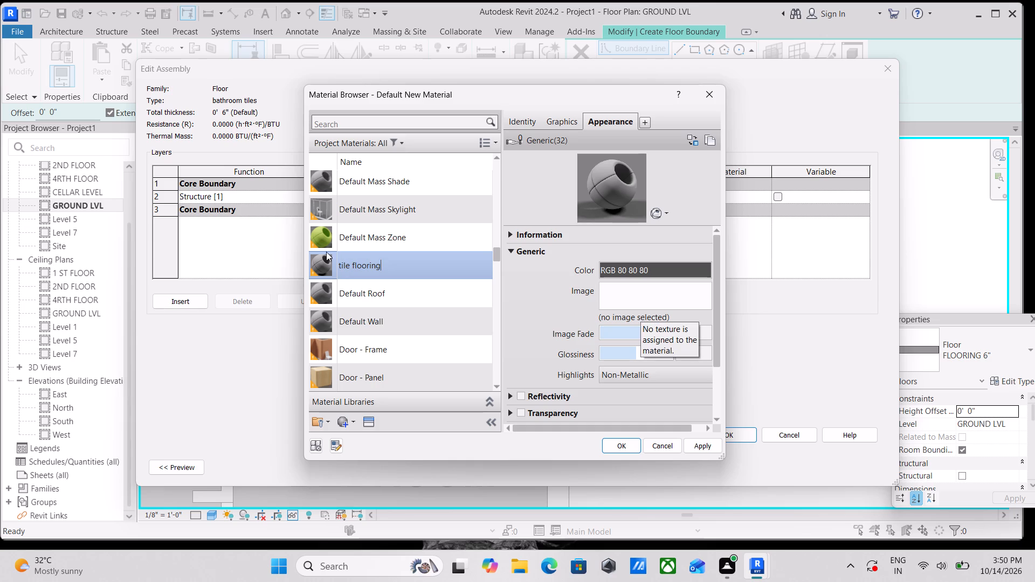
click(420, 269)
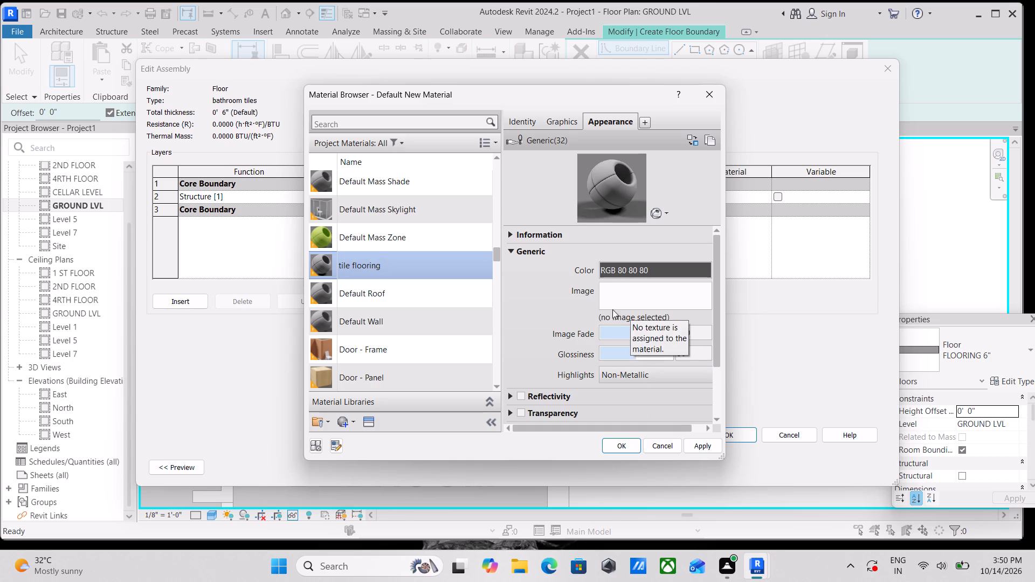
click(369, 421)
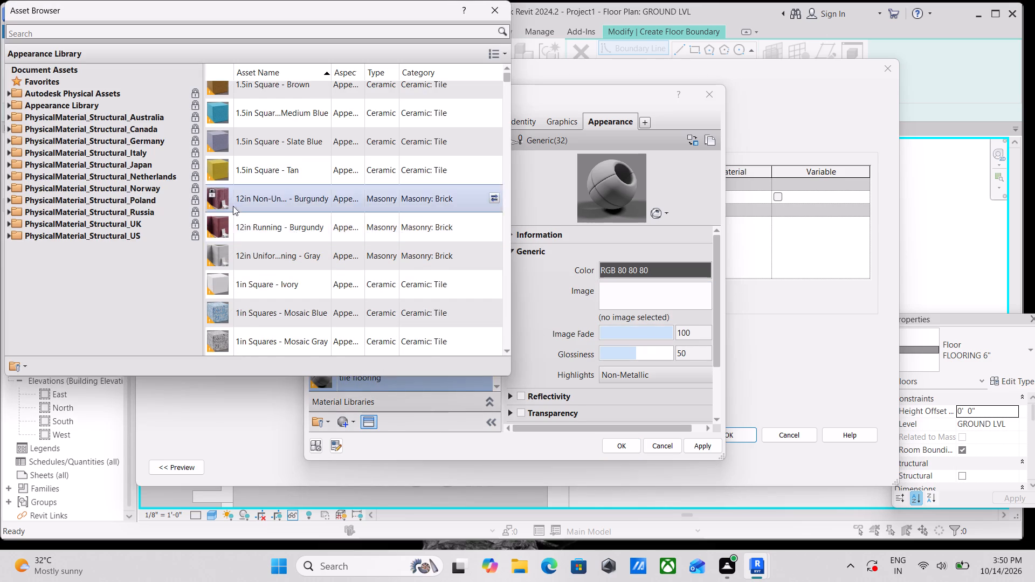
scroll(233, 229, up, 3)
click(8, 92)
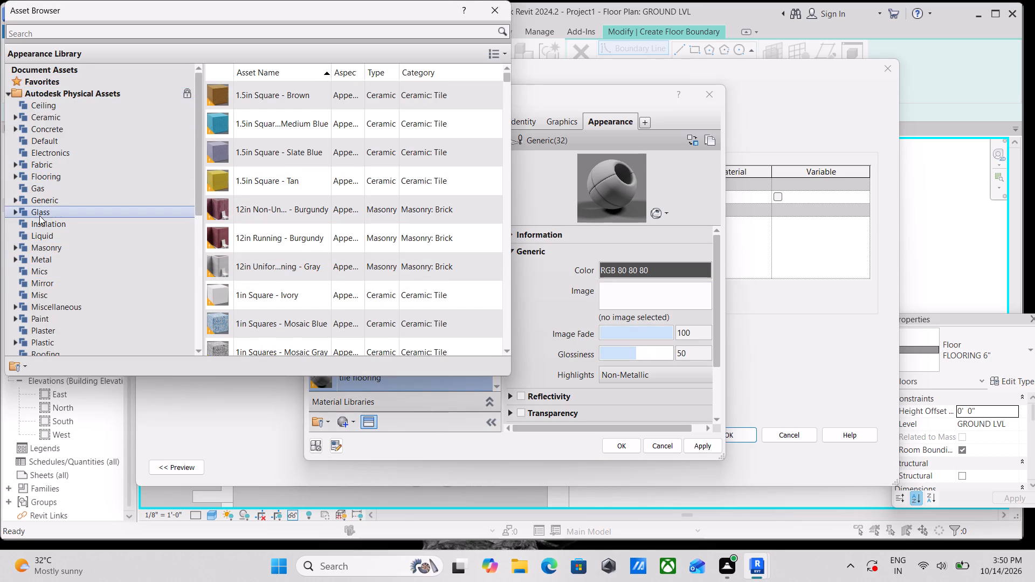
click(16, 175)
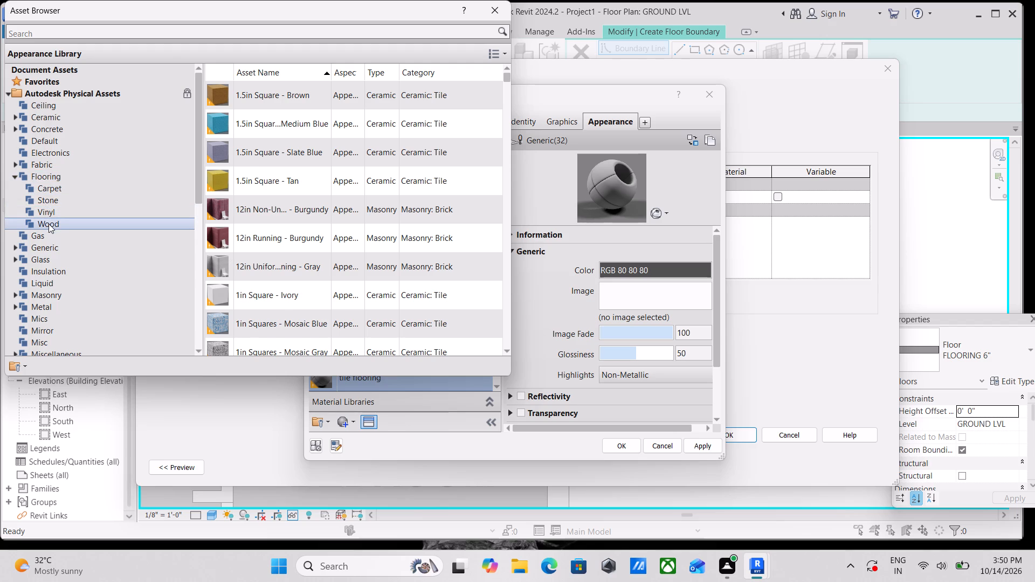
click(49, 224)
click(49, 212)
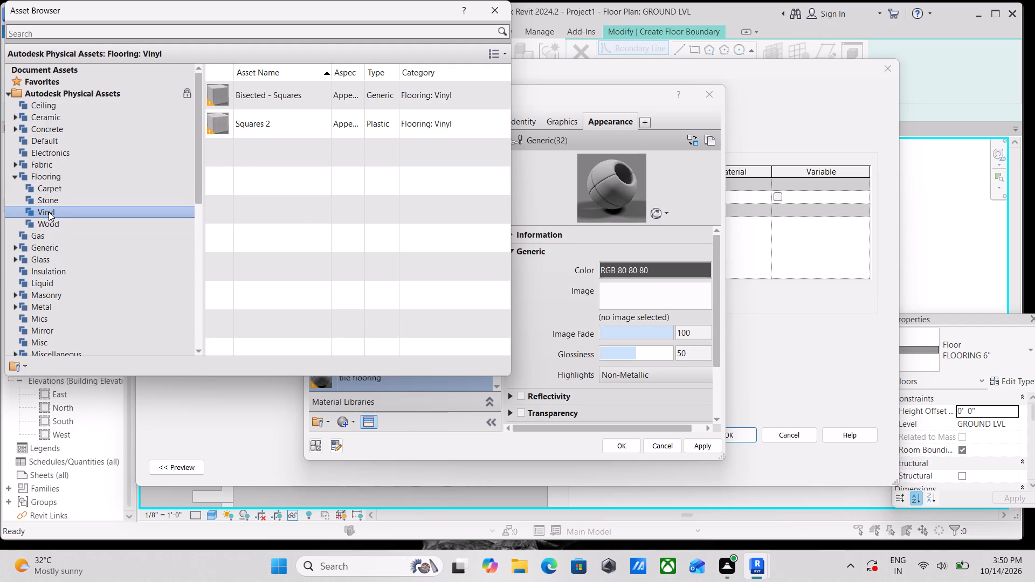
click(49, 199)
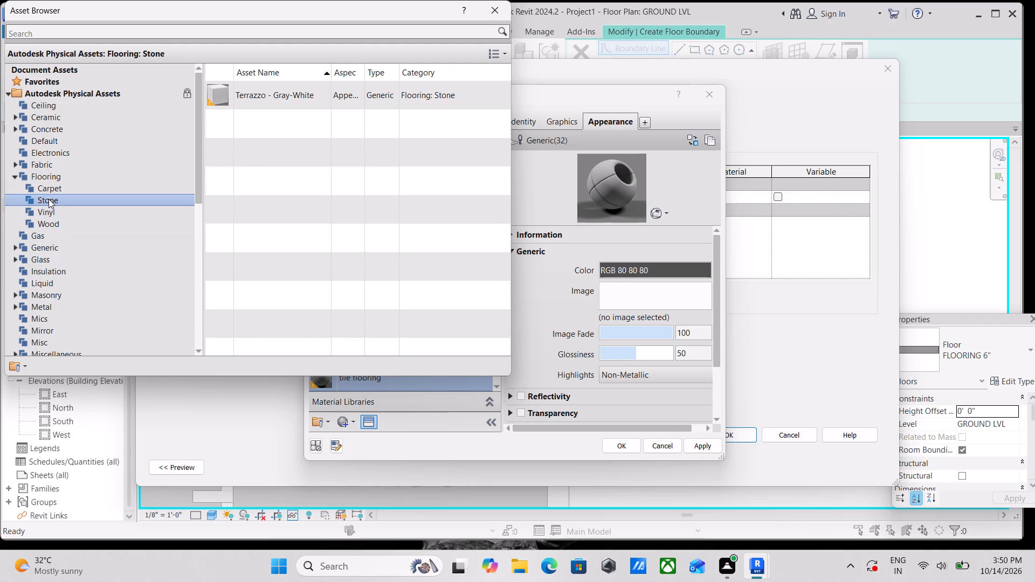
click(39, 198)
click(31, 188)
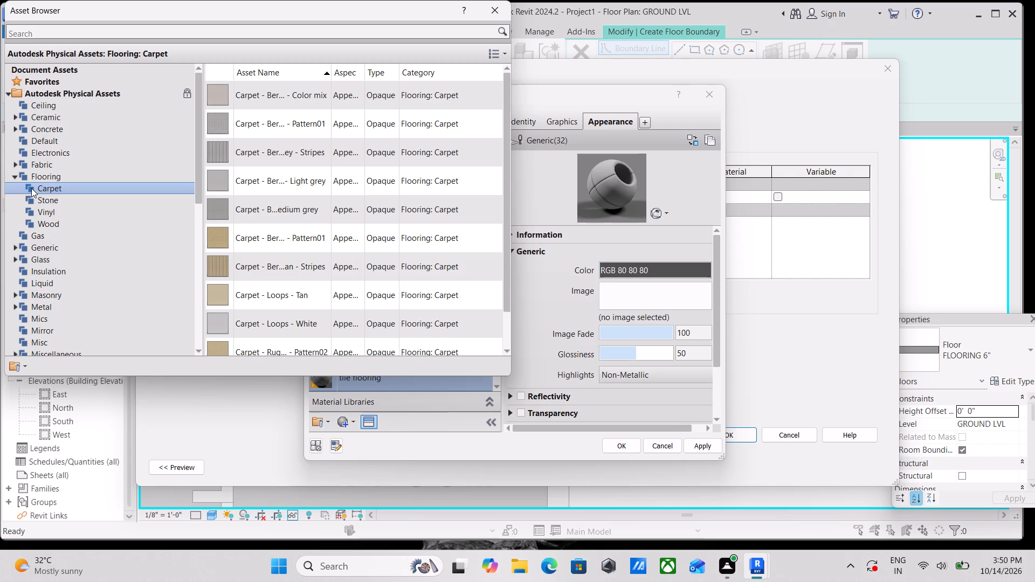
scroll(348, 266, down, 3)
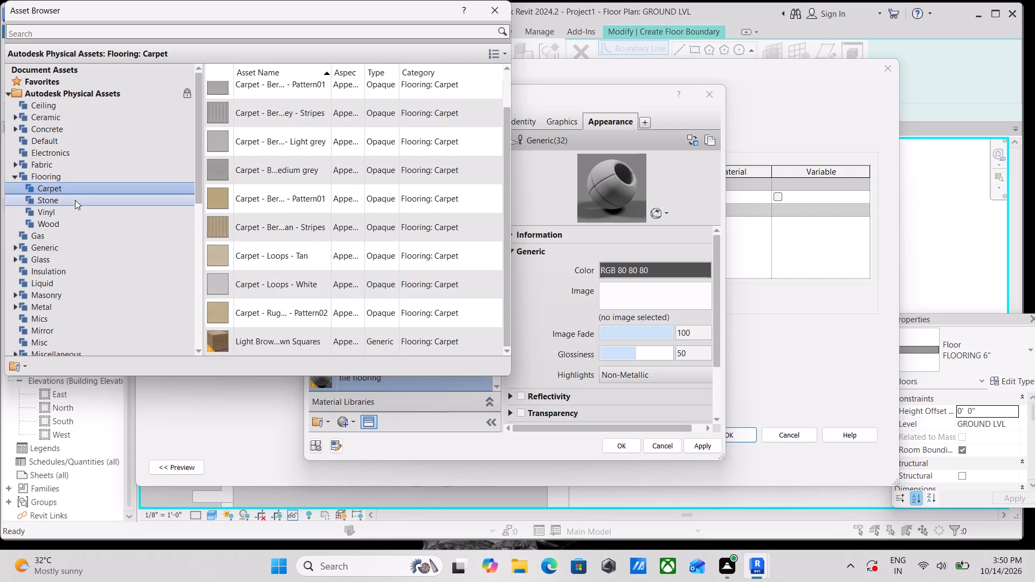
click(52, 201)
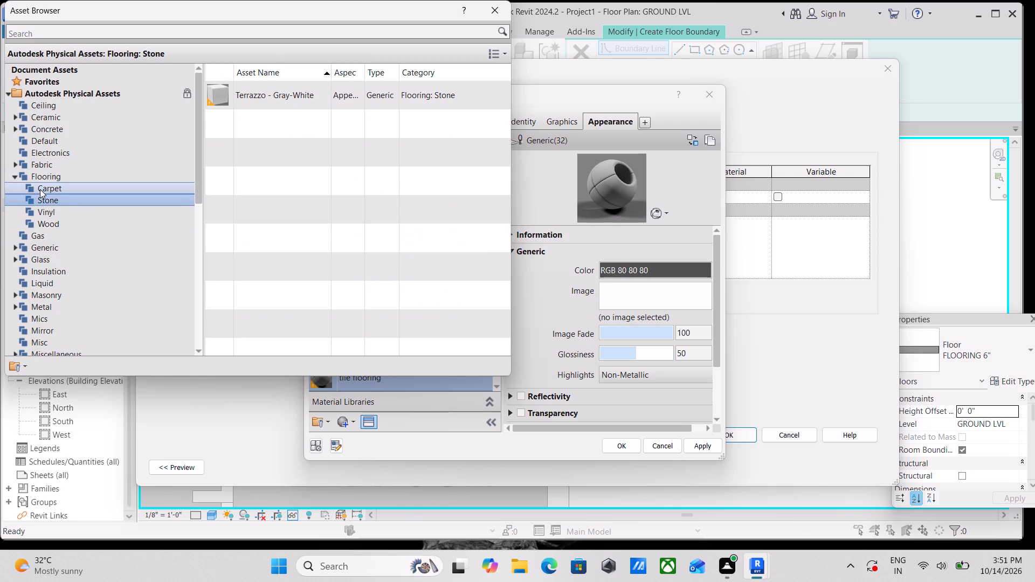
click(40, 189)
click(41, 197)
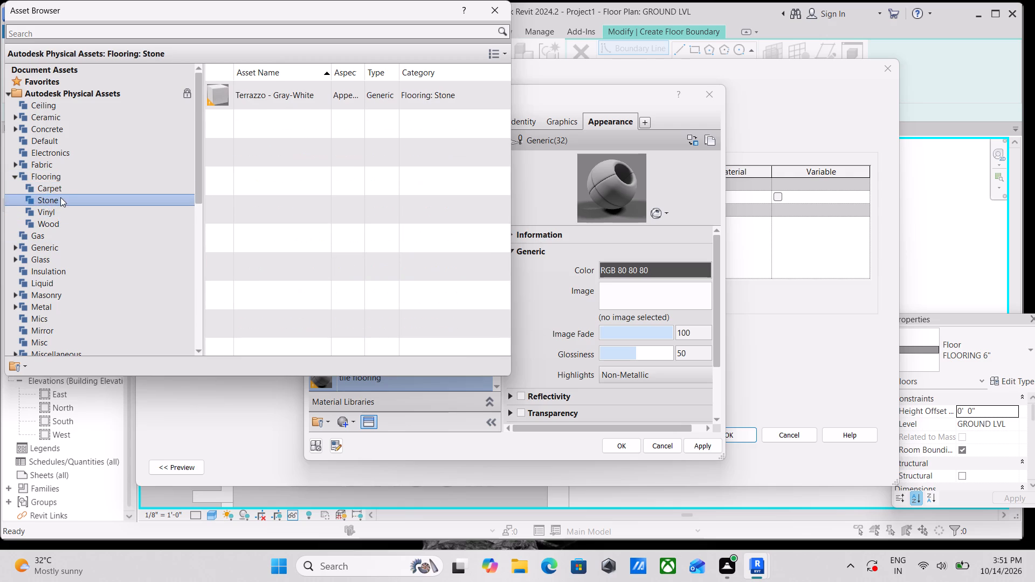
scroll(93, 211, down, 4)
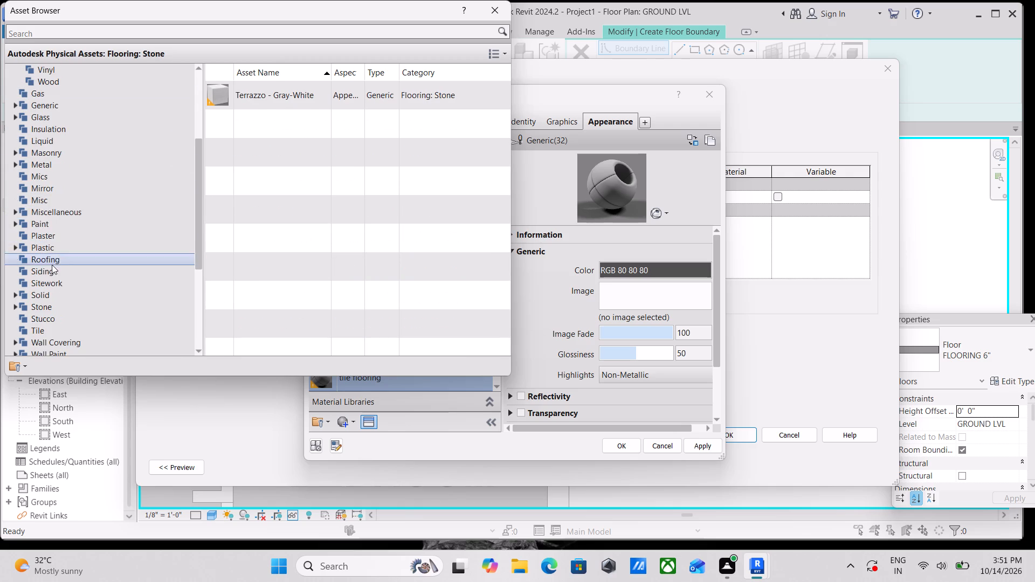
scroll(43, 270, down, 2)
scroll(43, 271, up, 2)
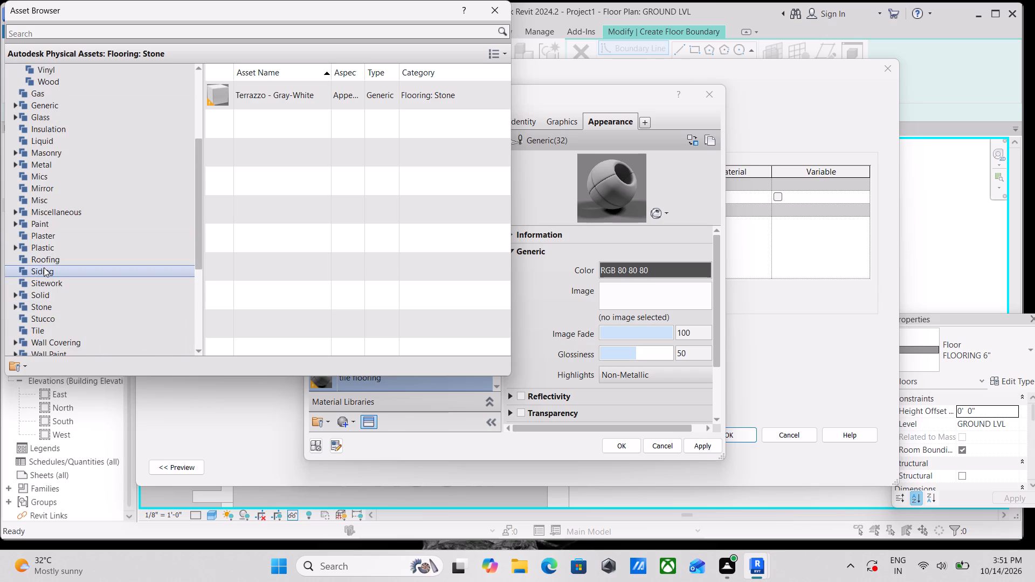
scroll(44, 267, up, 4)
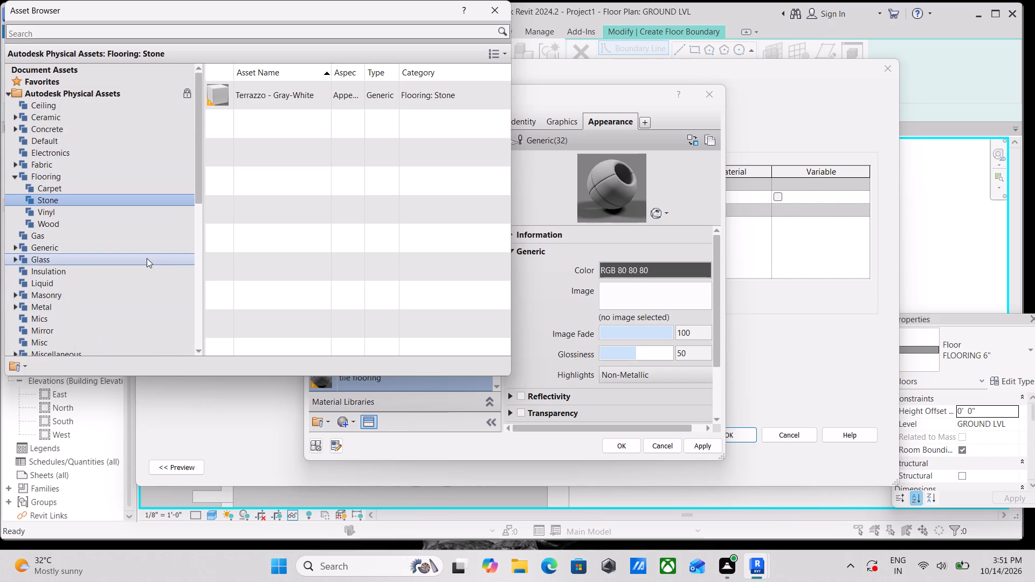
drag(16, 50, 46, 91)
drag(14, 5, 111, 66)
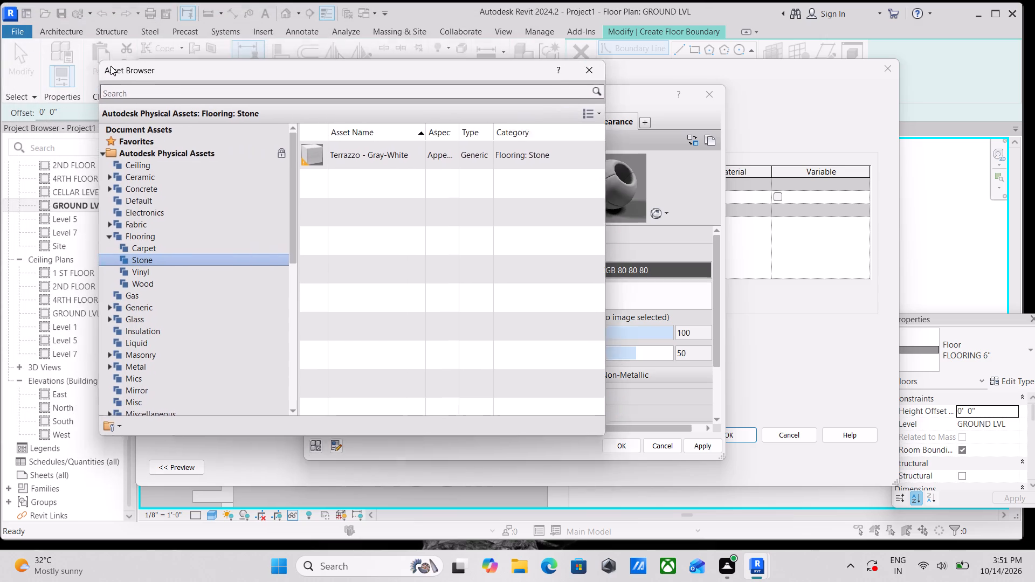
drag(111, 66, 199, 75)
click(220, 283)
click(230, 271)
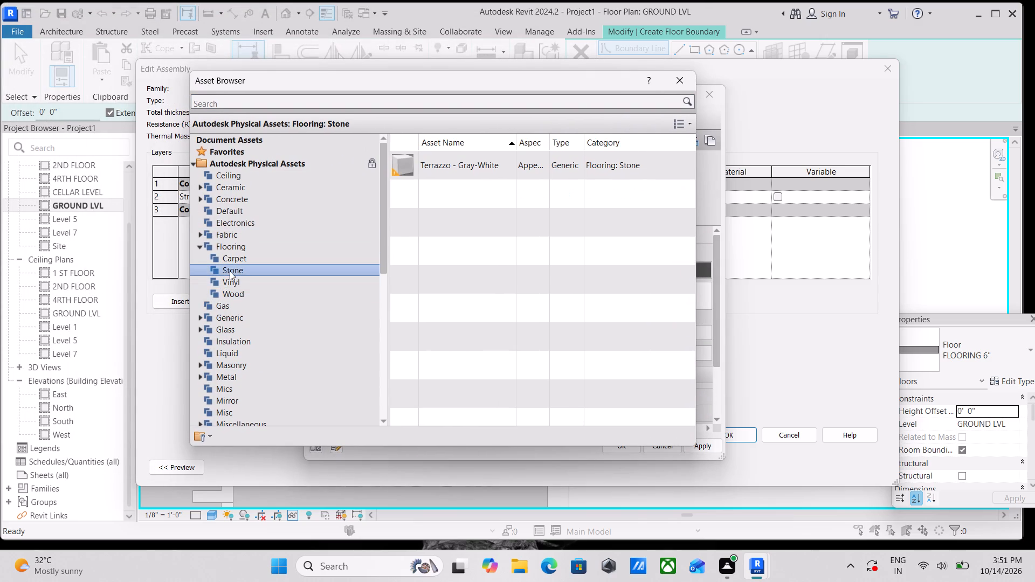
click(230, 271)
scroll(613, 235, up, 3)
scroll(612, 235, down, 4)
Examine the Generic stone and glass, Glass and Fabric categories of Autodesk Physical Assets for a suitable tile appearance.
click(199, 249)
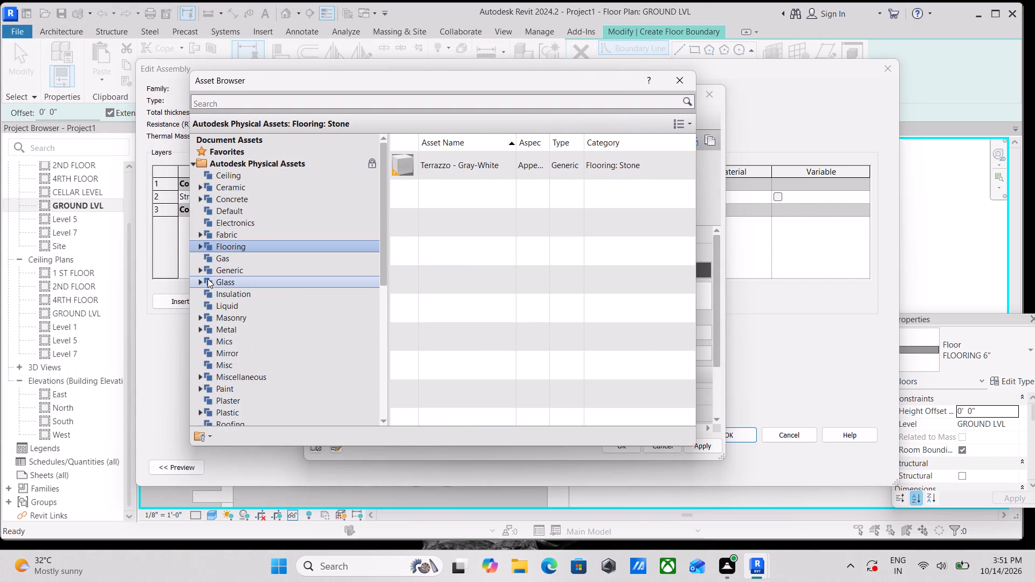
click(200, 271)
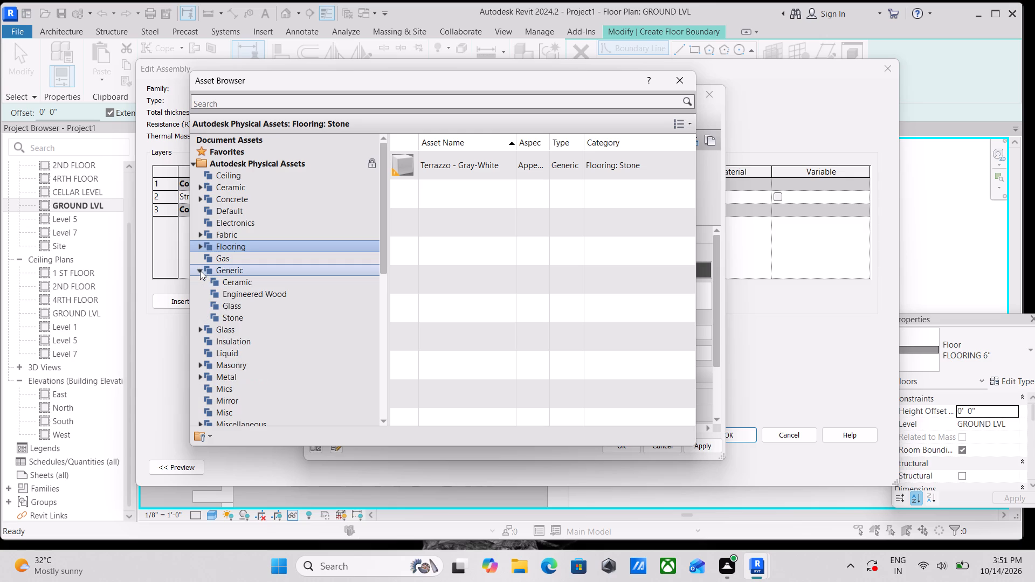
click(200, 271)
click(200, 271)
click(220, 315)
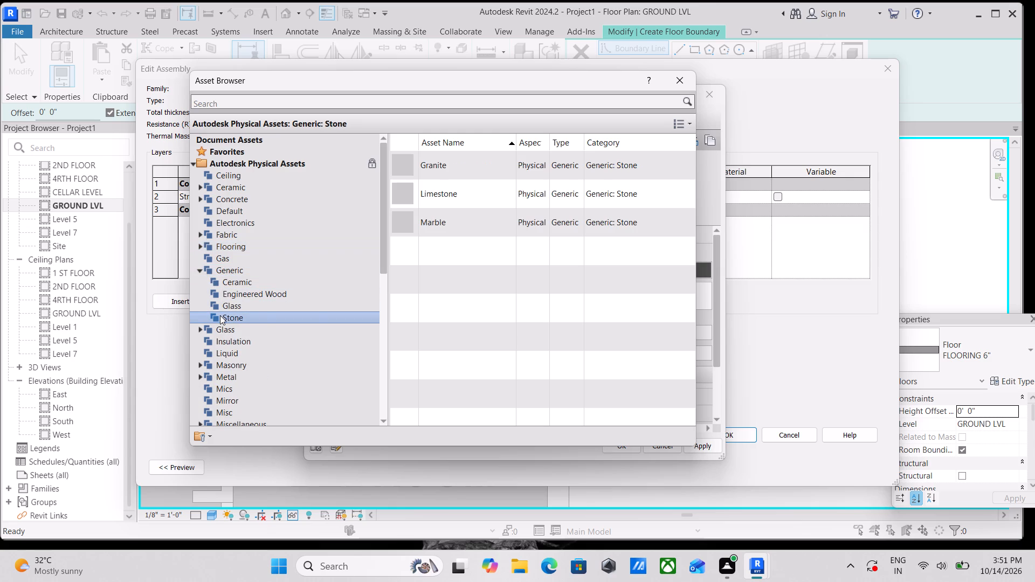
click(220, 315)
scroll(517, 237, down, 2)
scroll(512, 239, up, 2)
click(203, 328)
scroll(464, 328, down, 4)
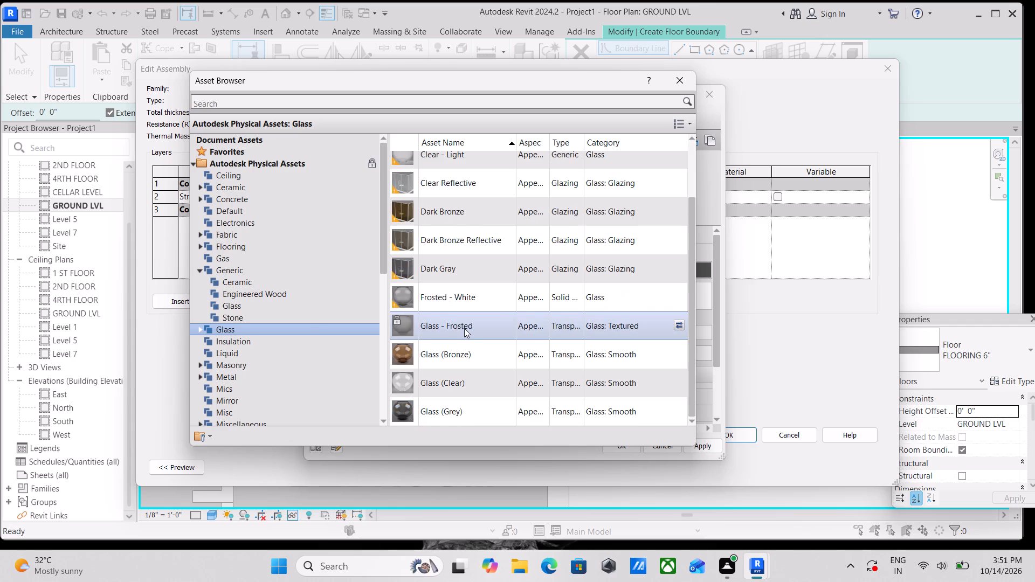
scroll(439, 328, up, 4)
click(235, 303)
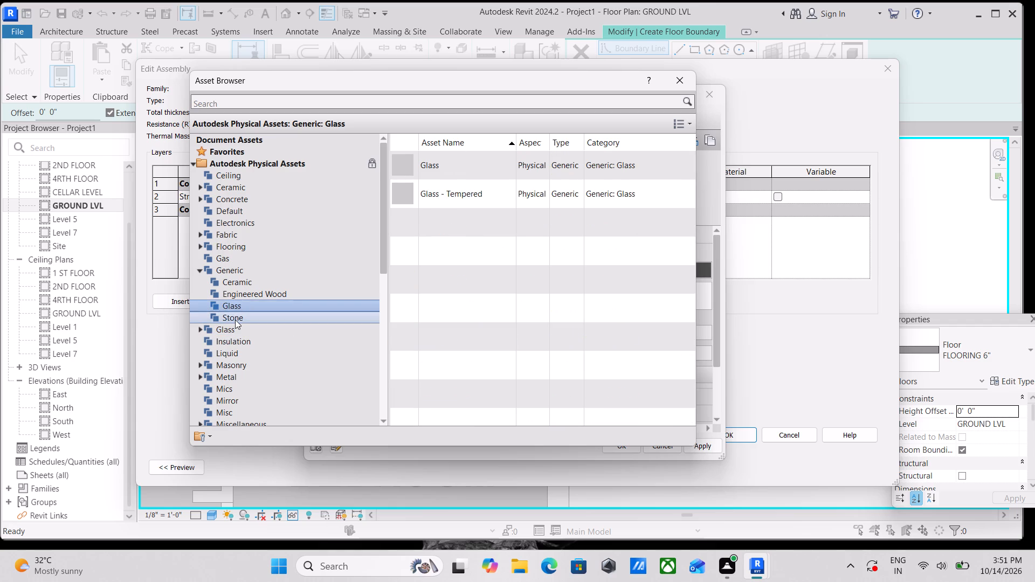
click(235, 320)
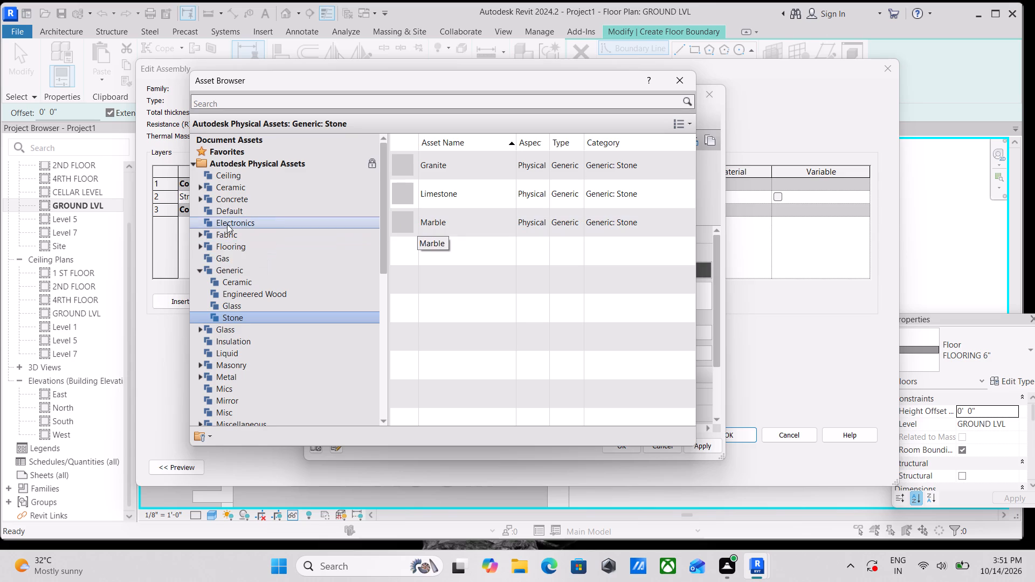
click(200, 234)
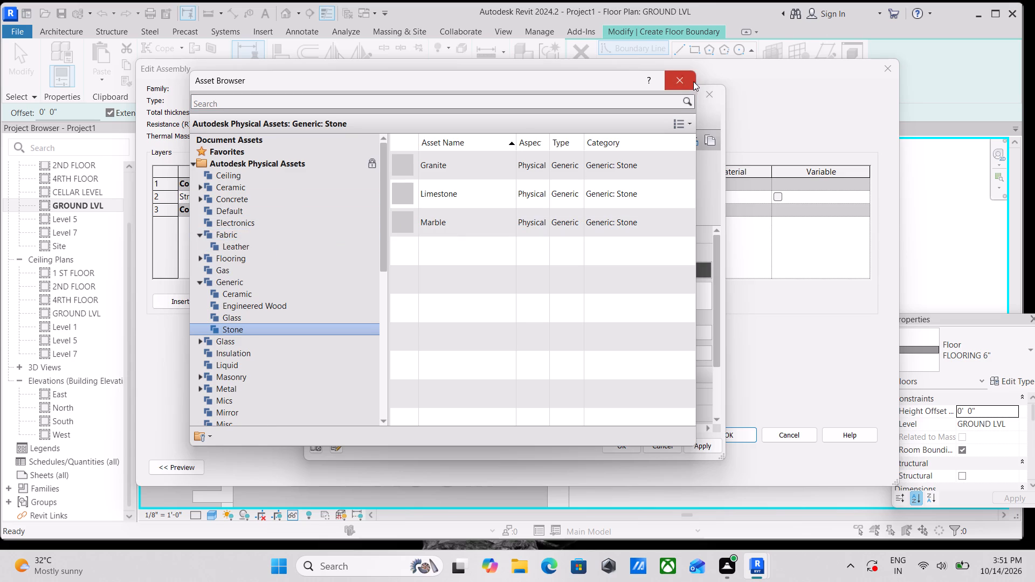
click(691, 81)
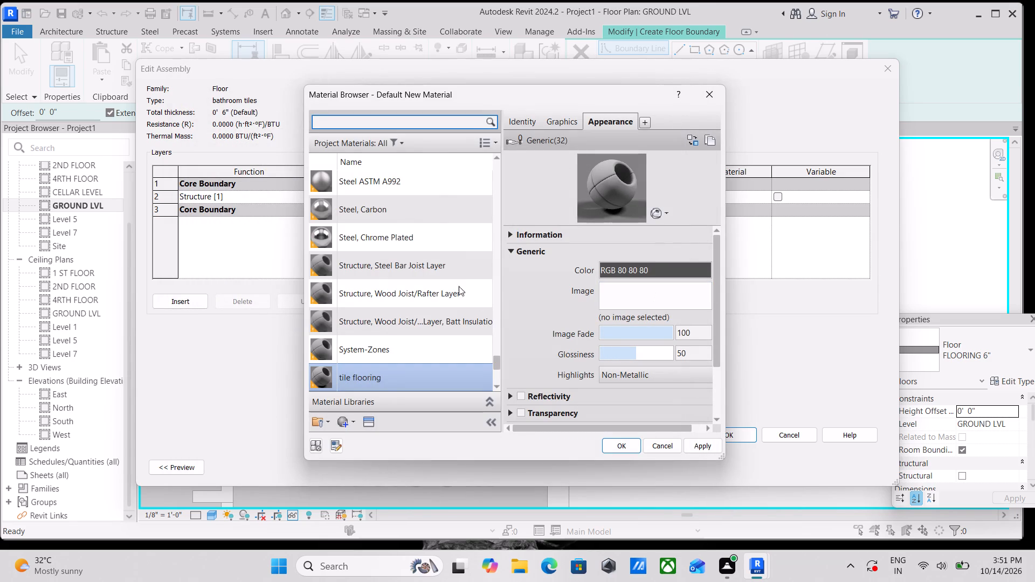
click(363, 426)
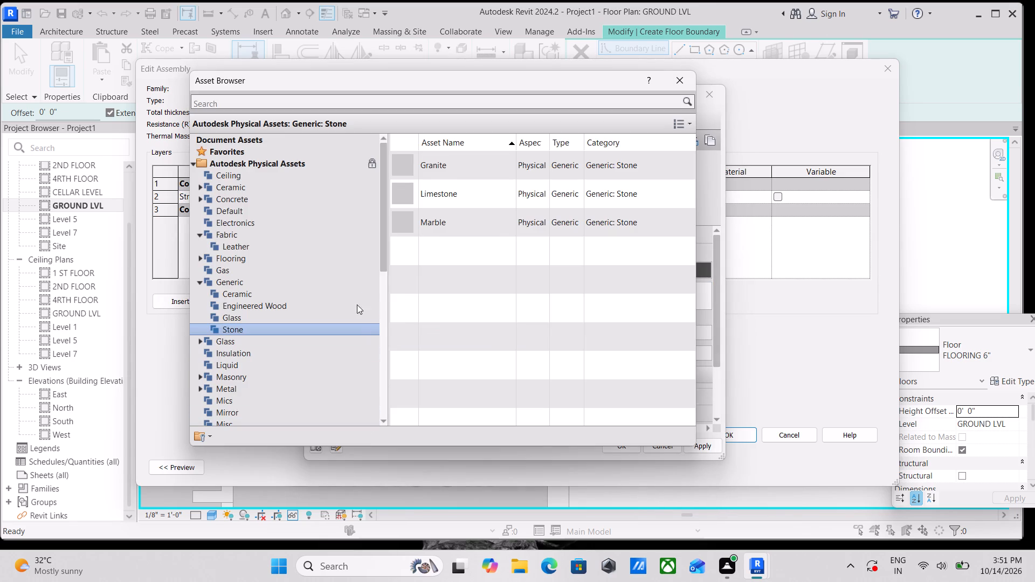
click(202, 232)
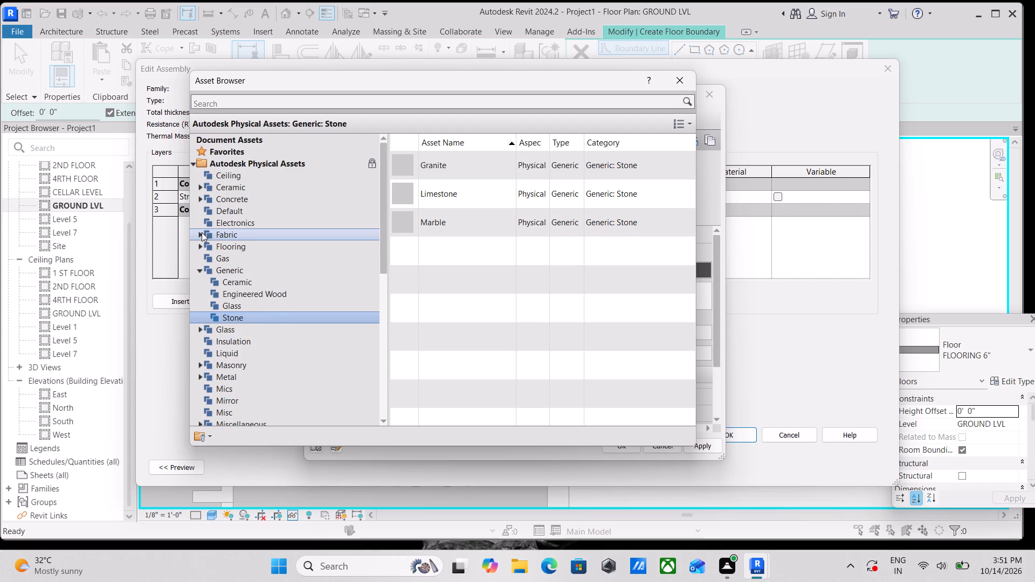
click(202, 232)
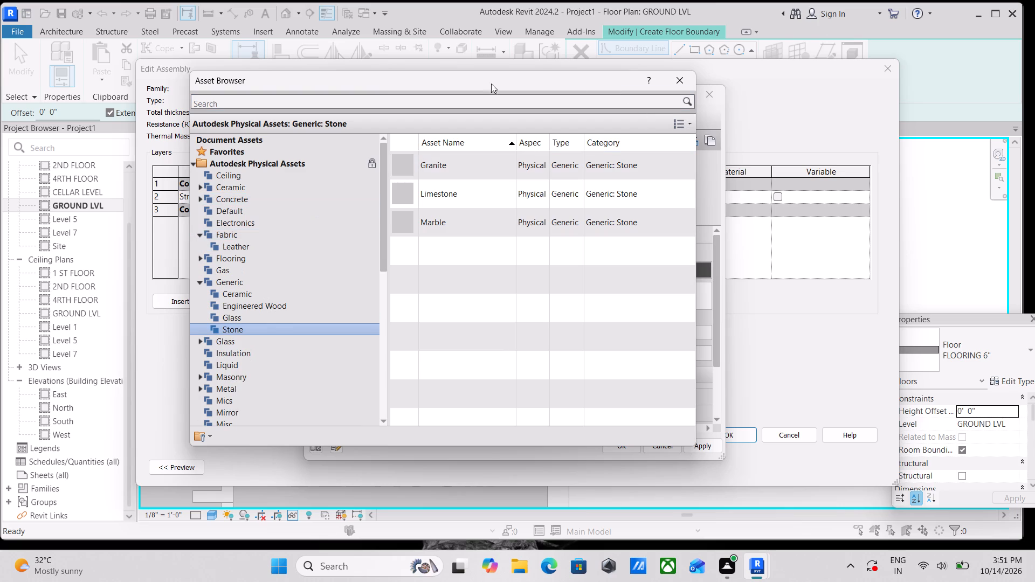
click(684, 78)
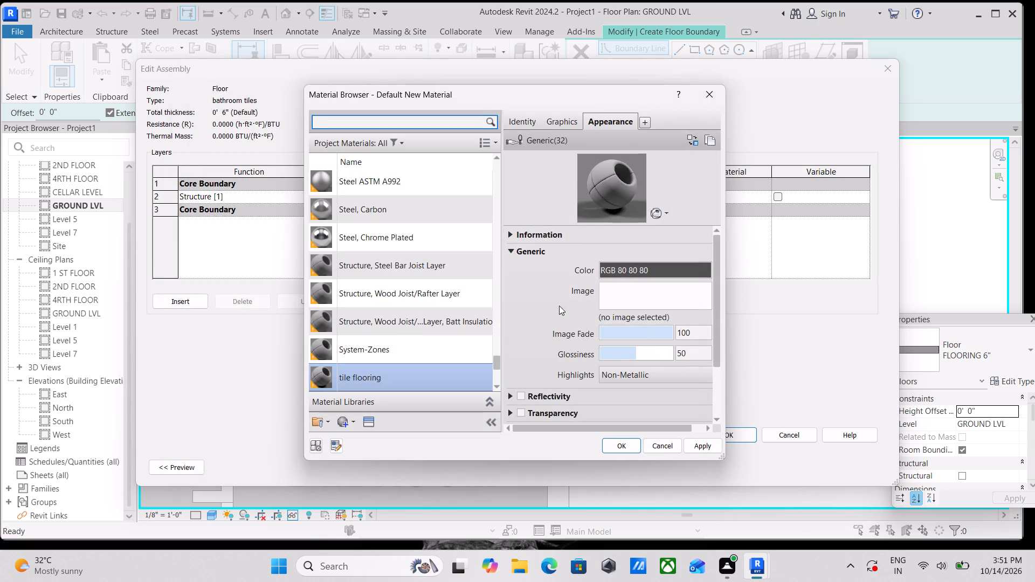
Examine the Tile flooring assets of the Appearance Library for an appearance suiting the tile flooring material.
click(370, 419)
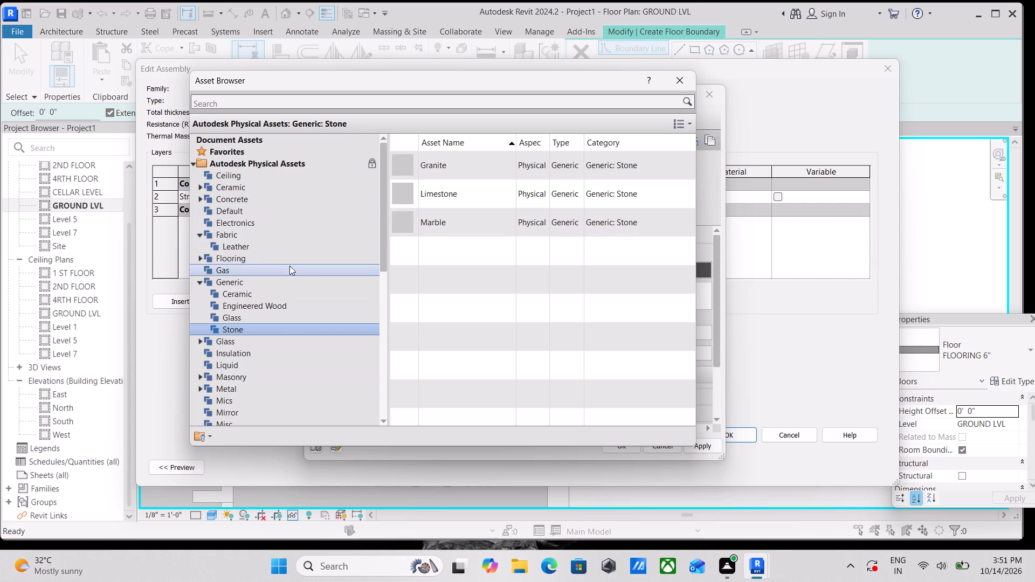
click(190, 163)
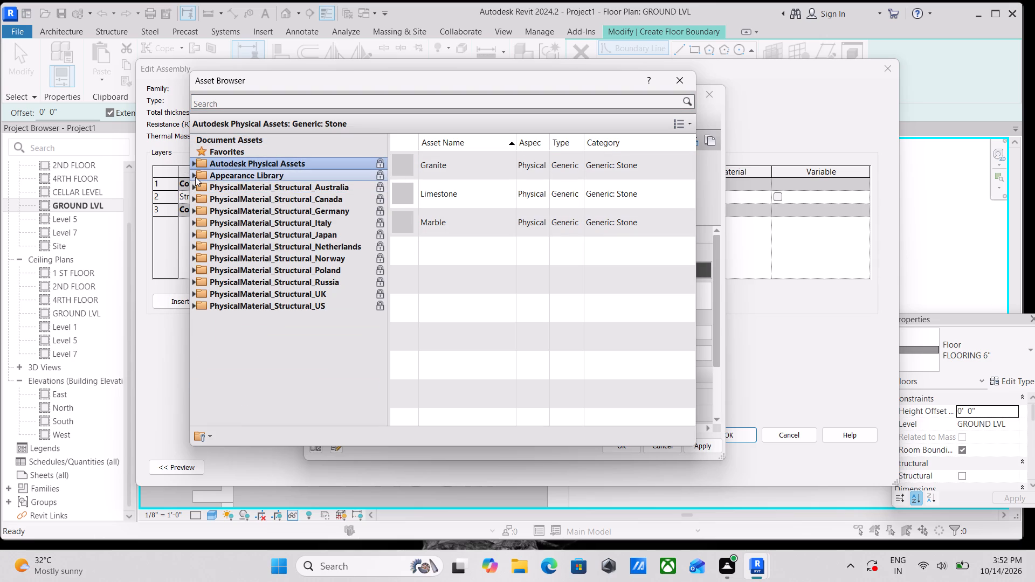
click(195, 177)
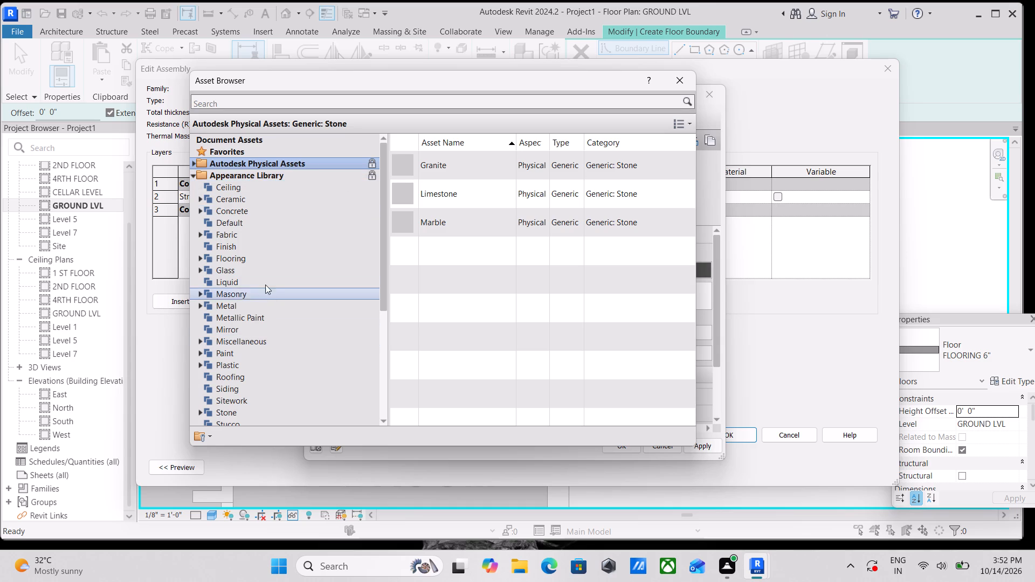
click(198, 256)
click(206, 294)
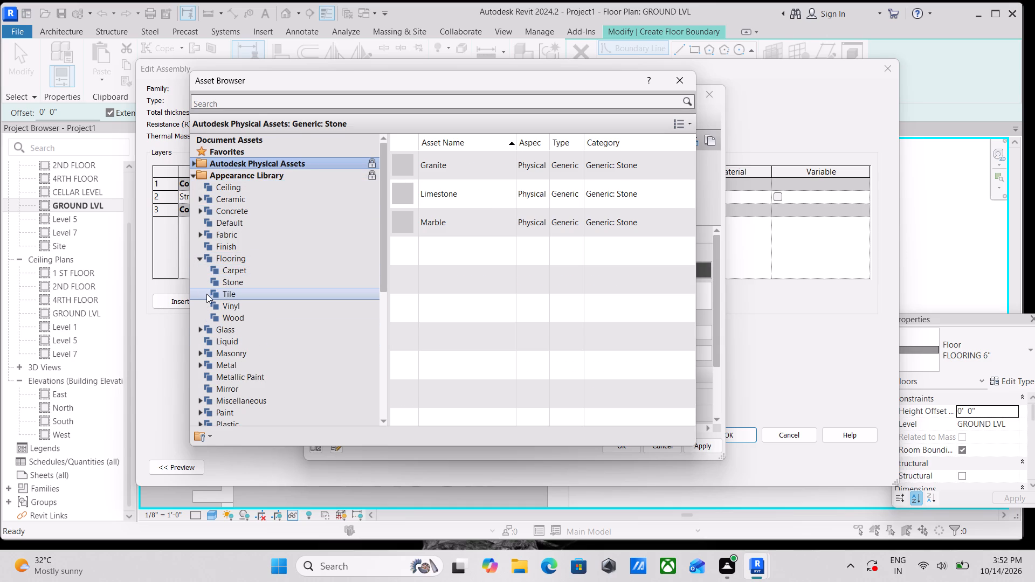
scroll(468, 330, down, 3)
click(467, 346)
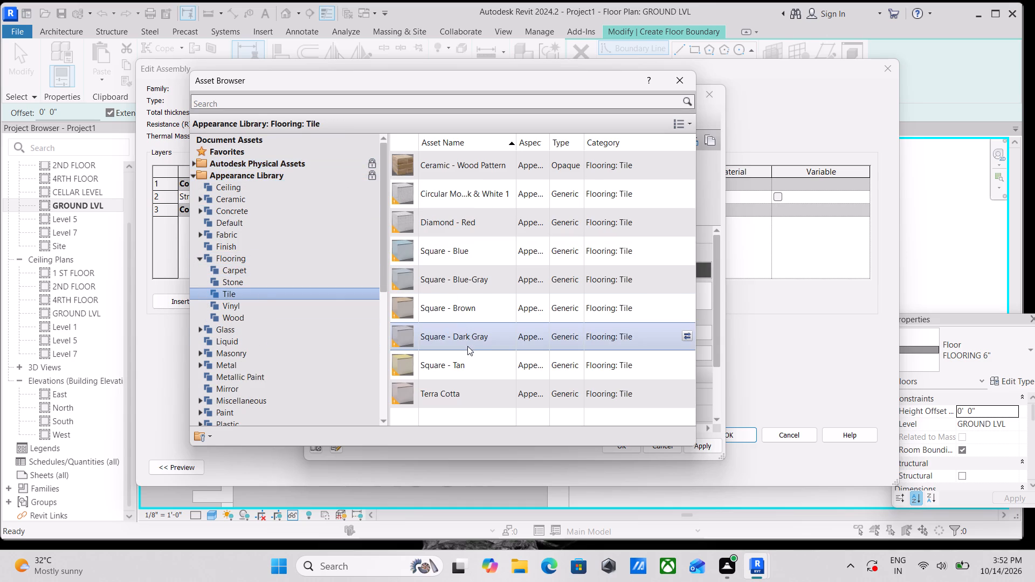
click(481, 307)
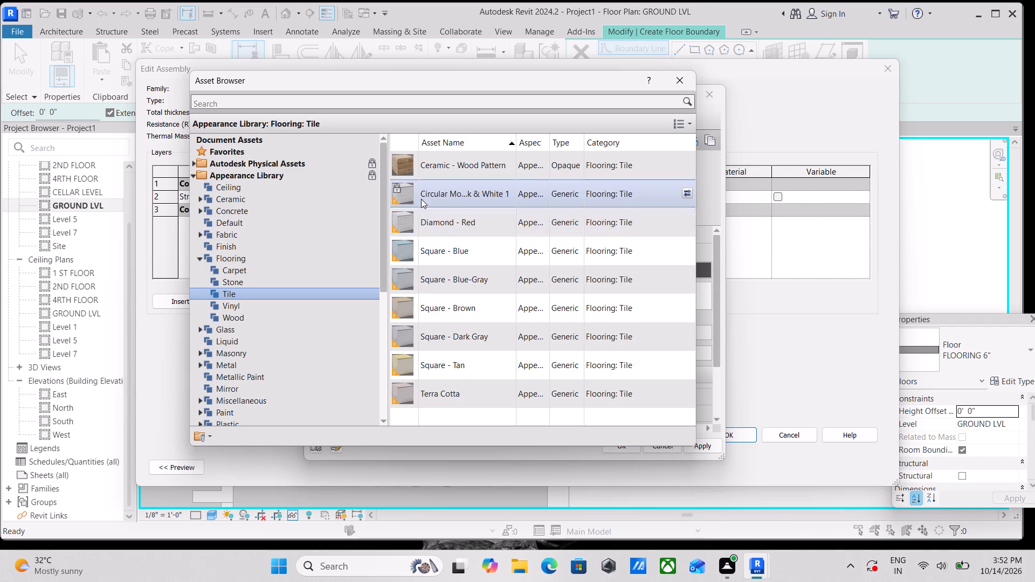
drag(229, 83, 155, 76)
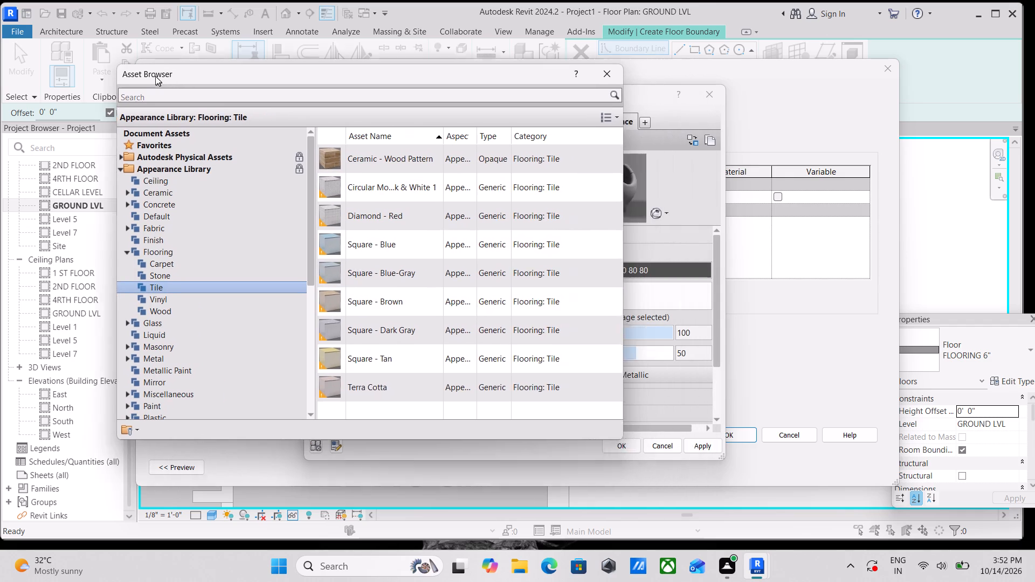
drag(155, 76, 102, 4)
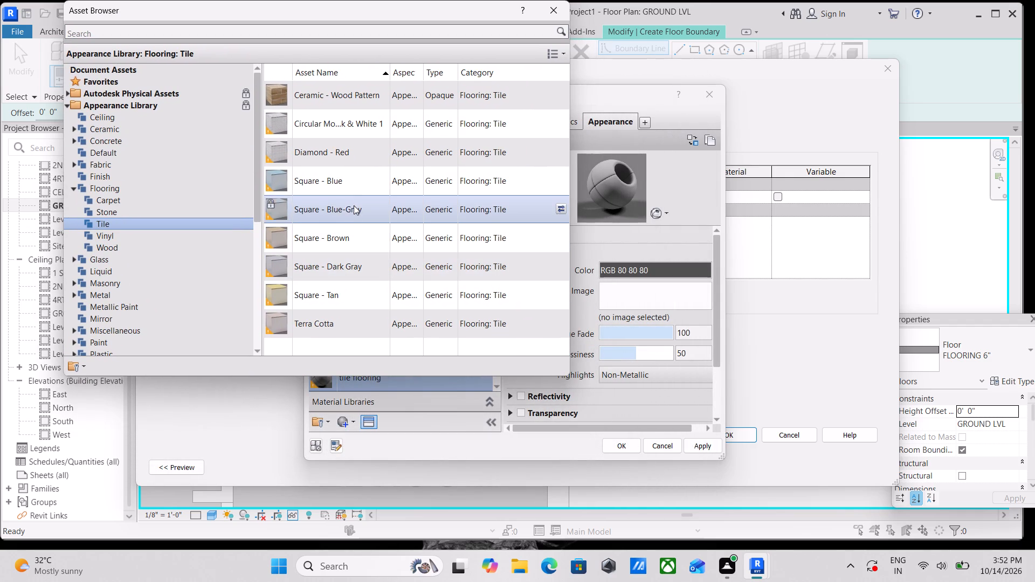
click(355, 202)
click(351, 181)
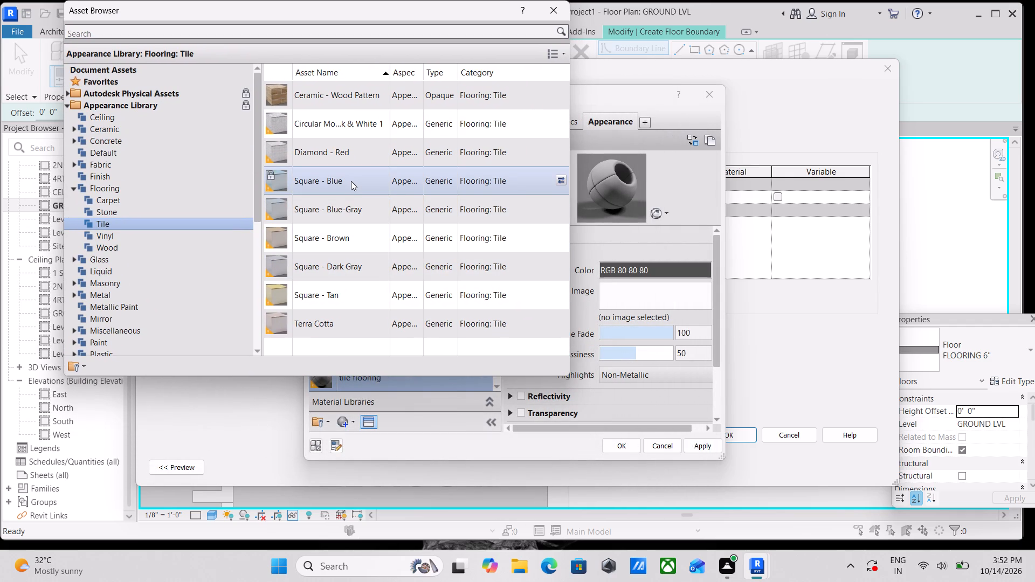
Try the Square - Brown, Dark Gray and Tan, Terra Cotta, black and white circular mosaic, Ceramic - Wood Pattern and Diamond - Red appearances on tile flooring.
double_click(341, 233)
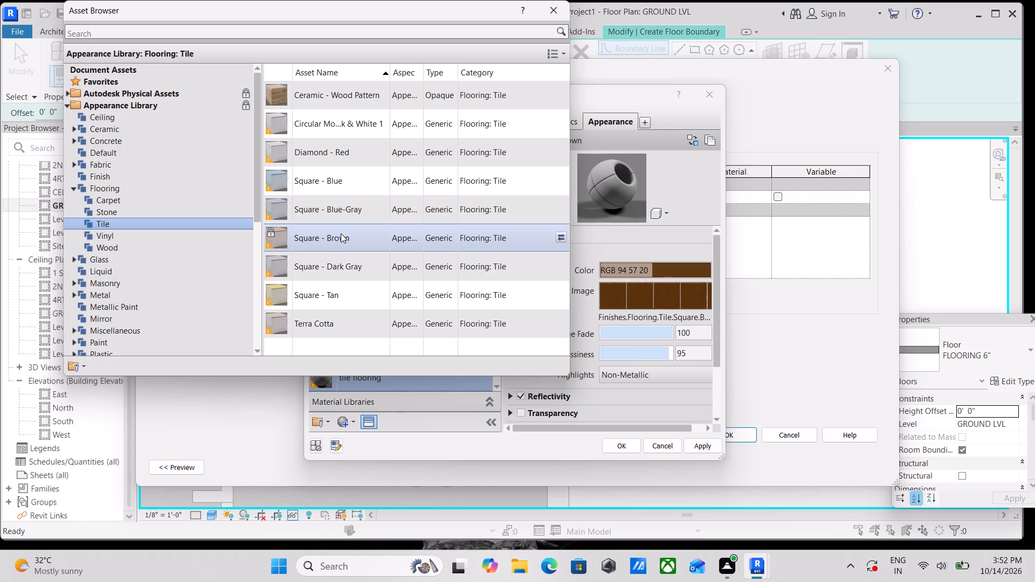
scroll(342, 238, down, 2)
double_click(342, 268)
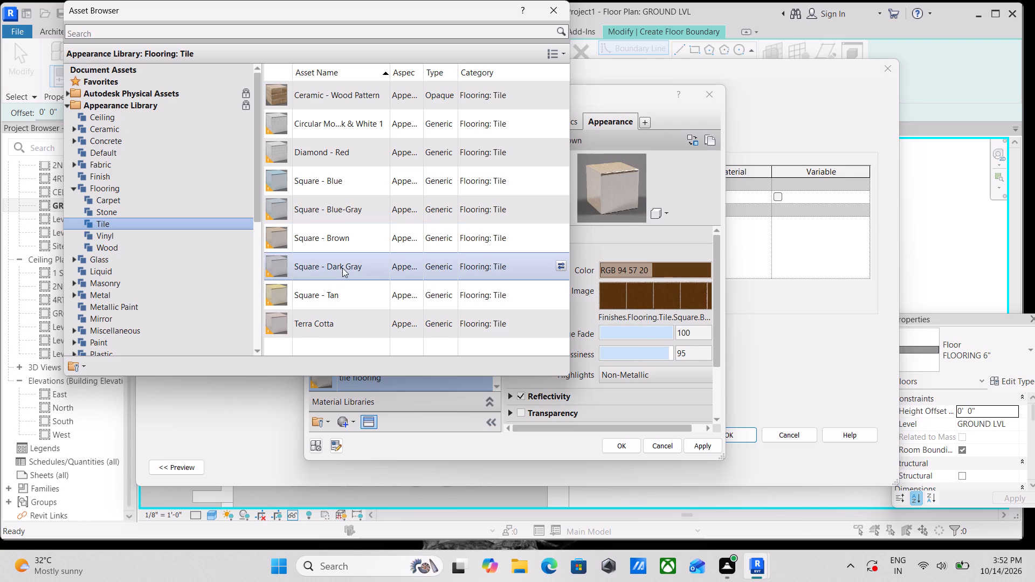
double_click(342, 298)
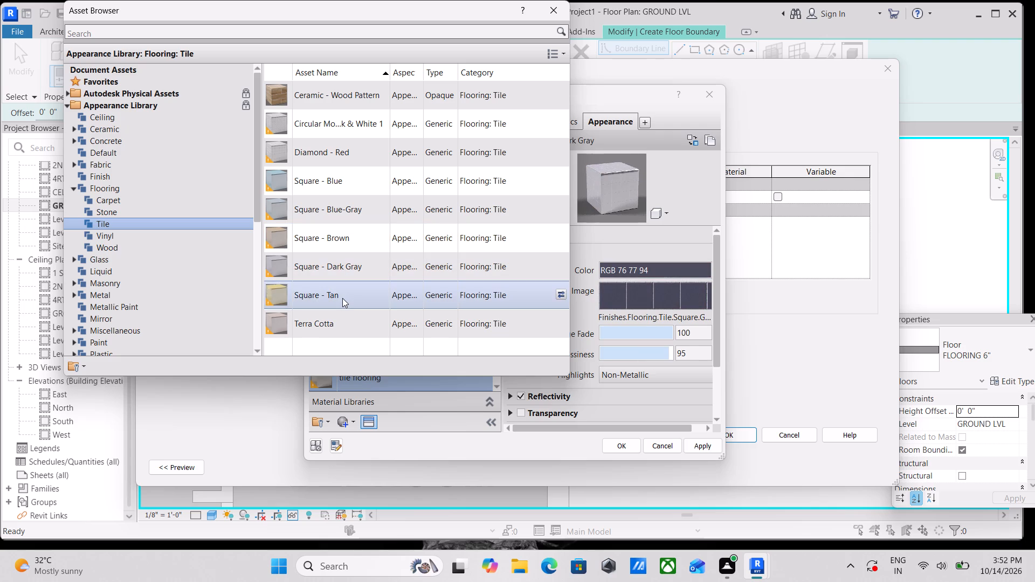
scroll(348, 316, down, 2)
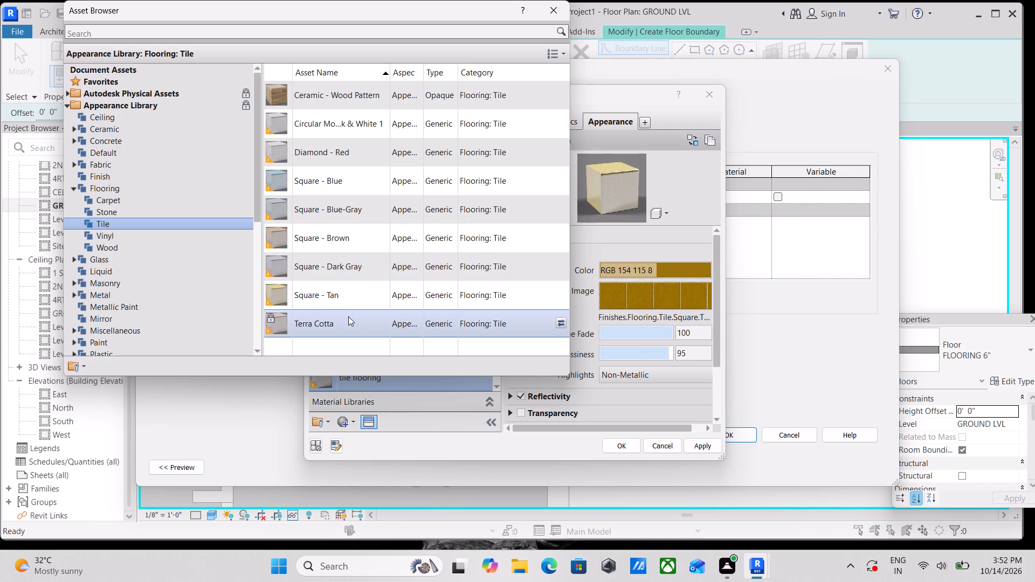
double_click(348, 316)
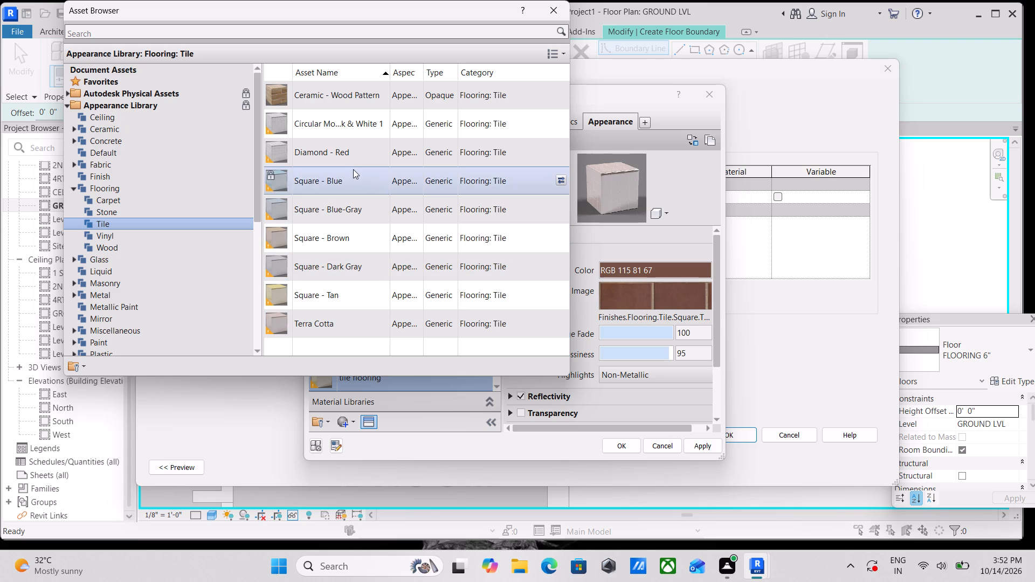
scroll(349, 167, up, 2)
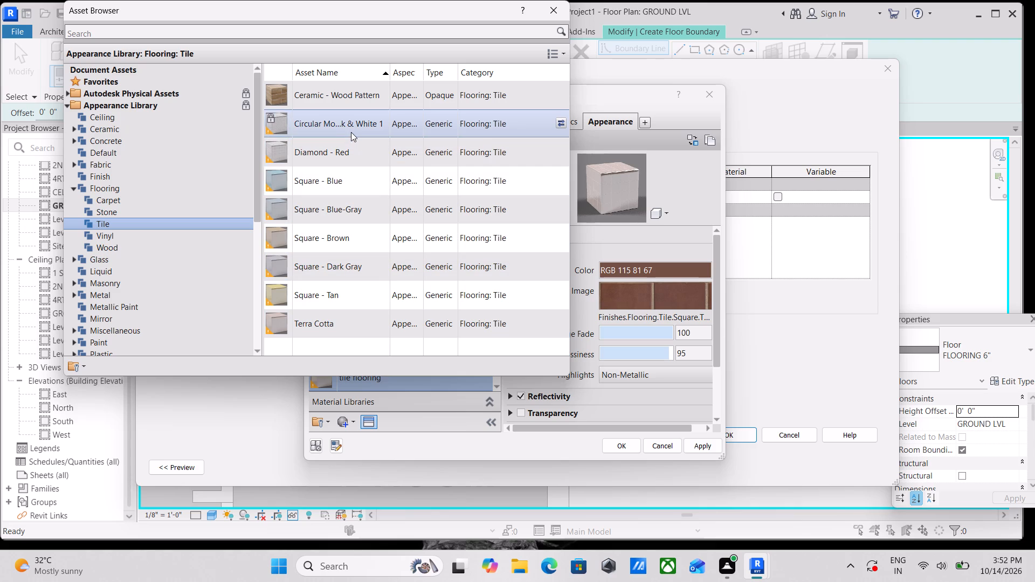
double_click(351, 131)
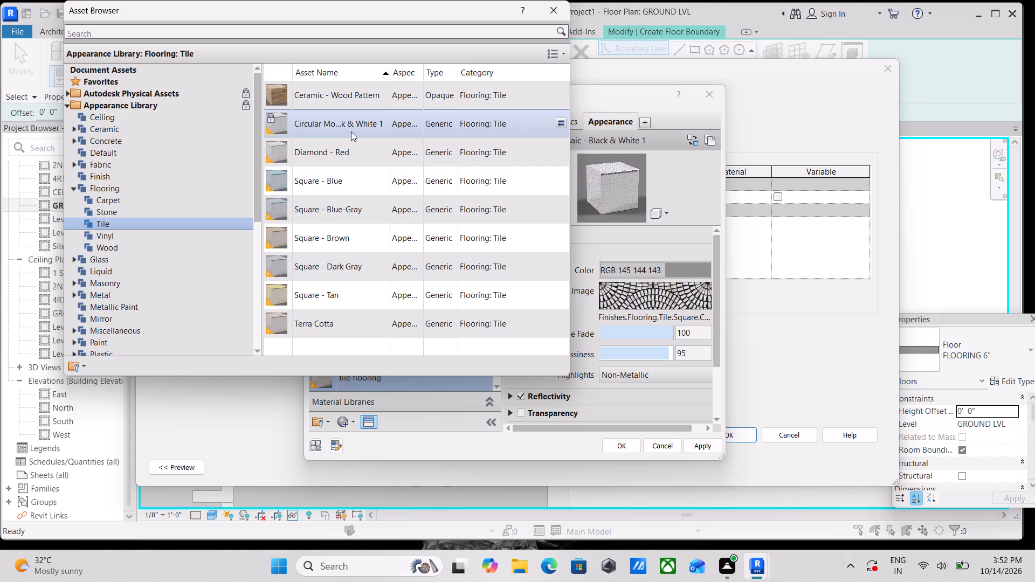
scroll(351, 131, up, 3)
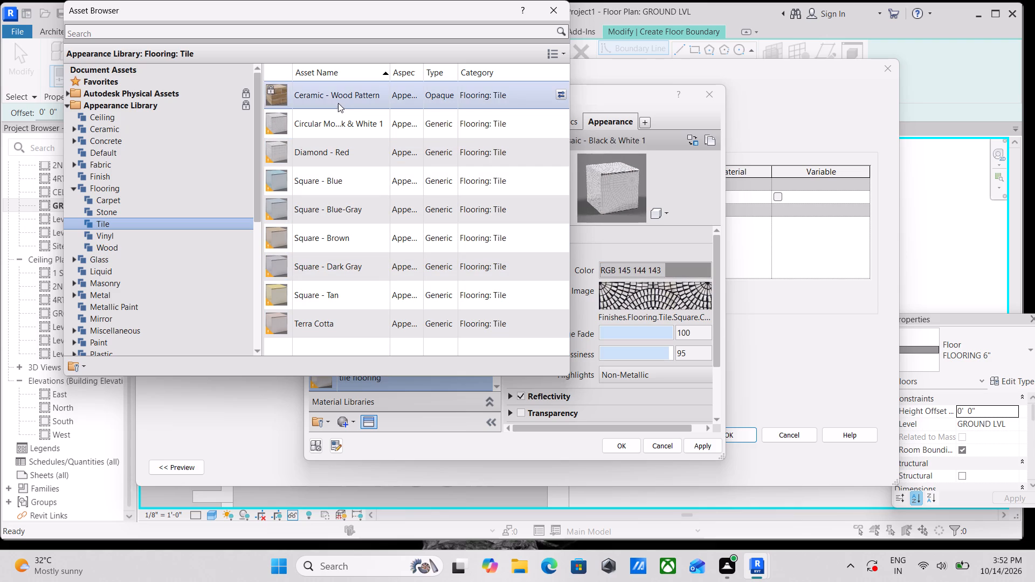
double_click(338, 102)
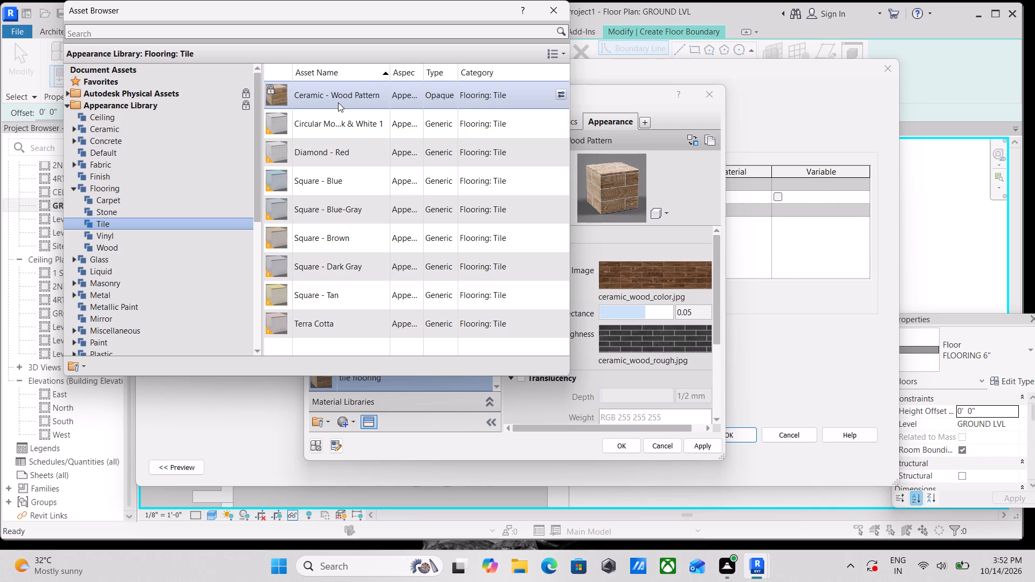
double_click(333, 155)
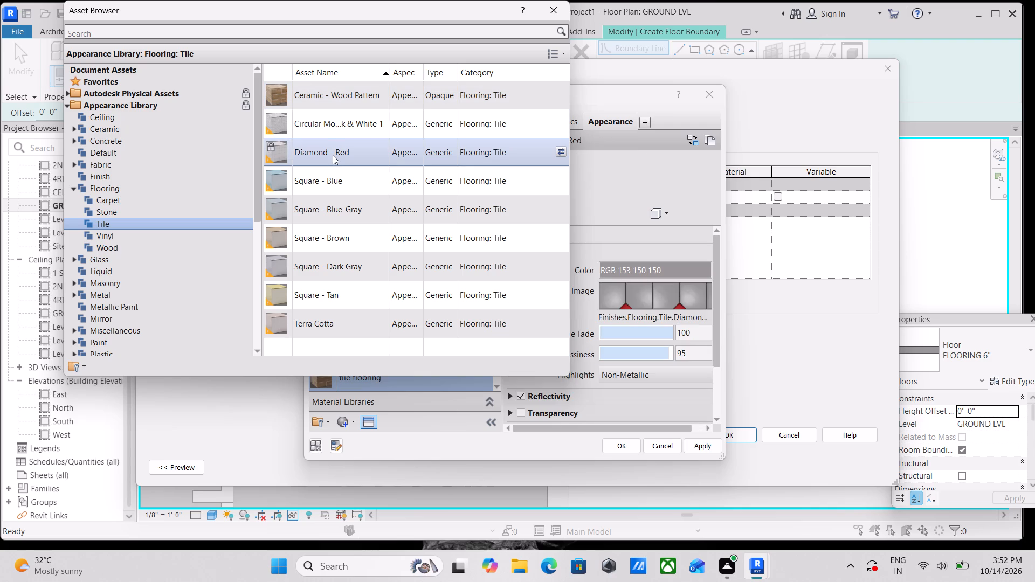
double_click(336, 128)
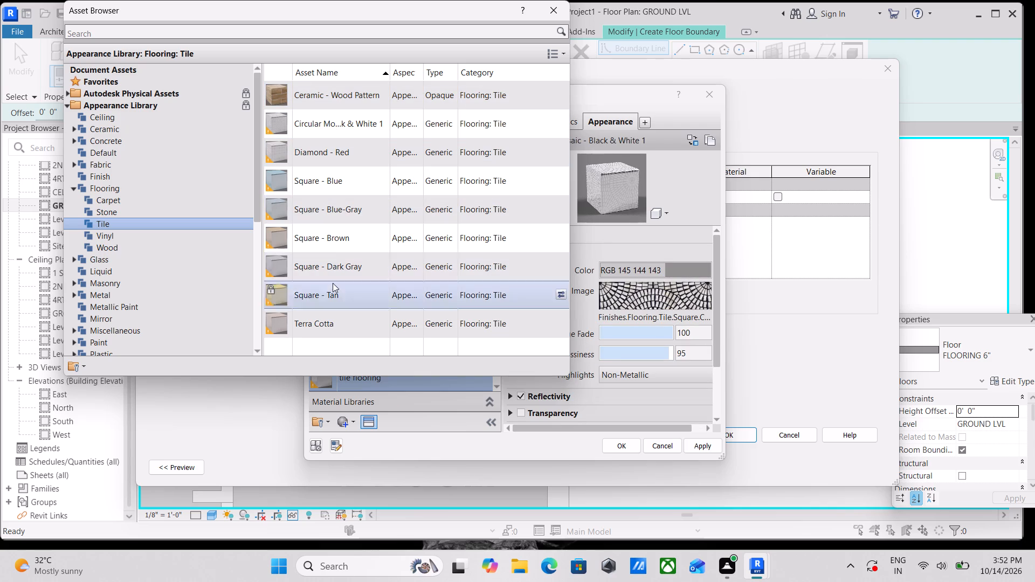
Apply the Square - Brown tile appearance to the tile flooring material and accept it for the bathroom tiles floor type.
double_click(337, 241)
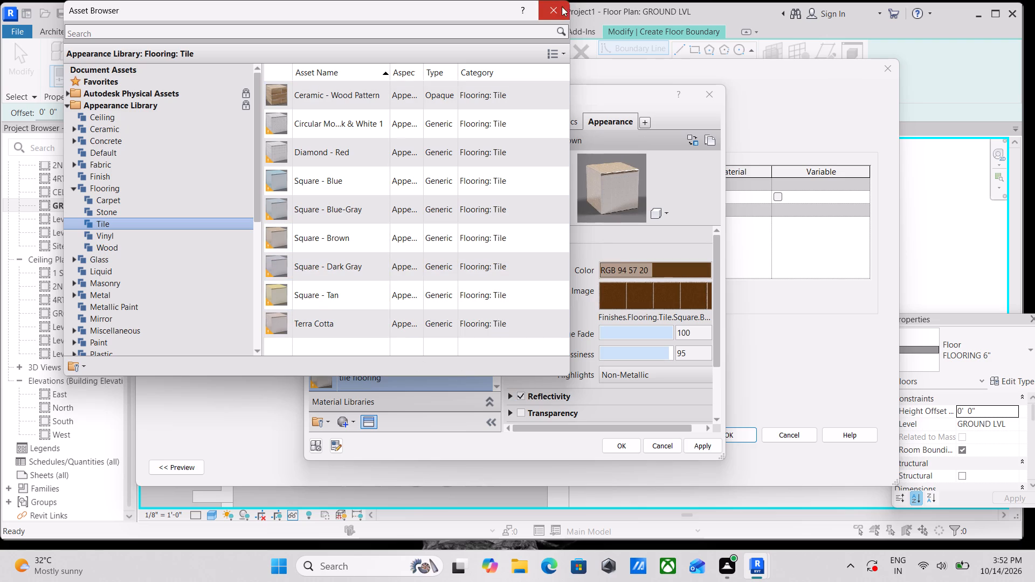
scroll(281, 202, down, 3)
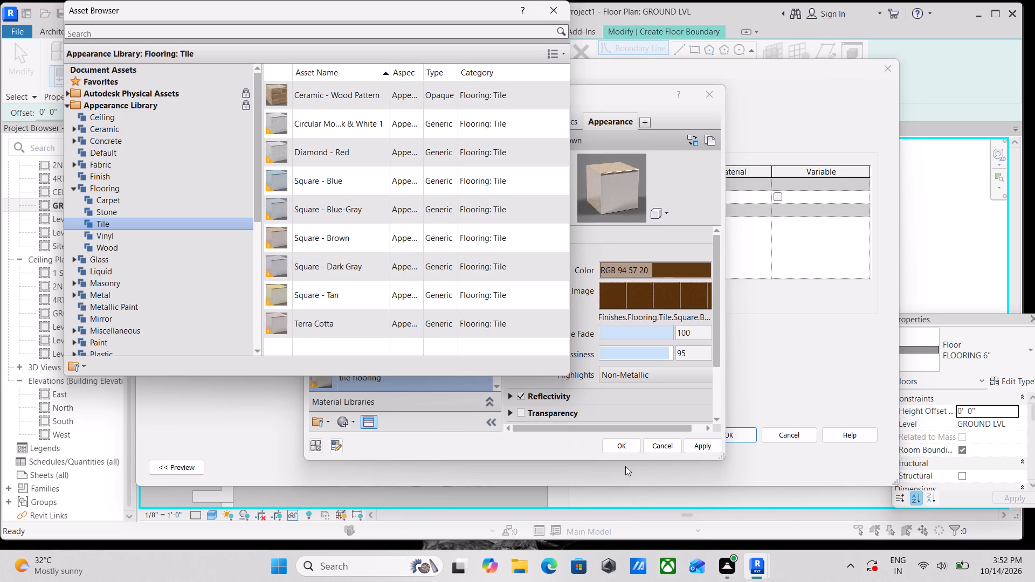
click(692, 444)
click(616, 440)
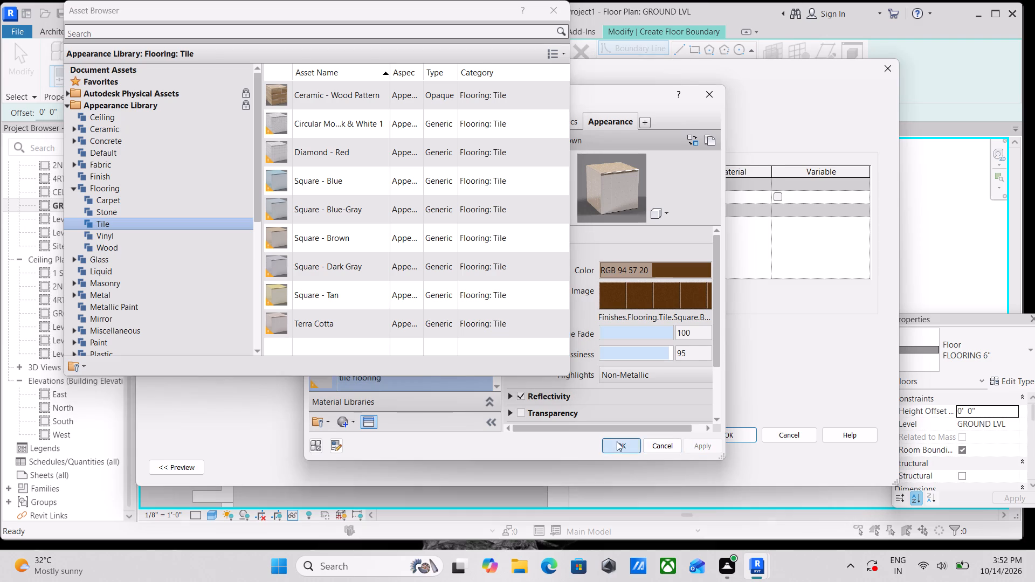
click(721, 434)
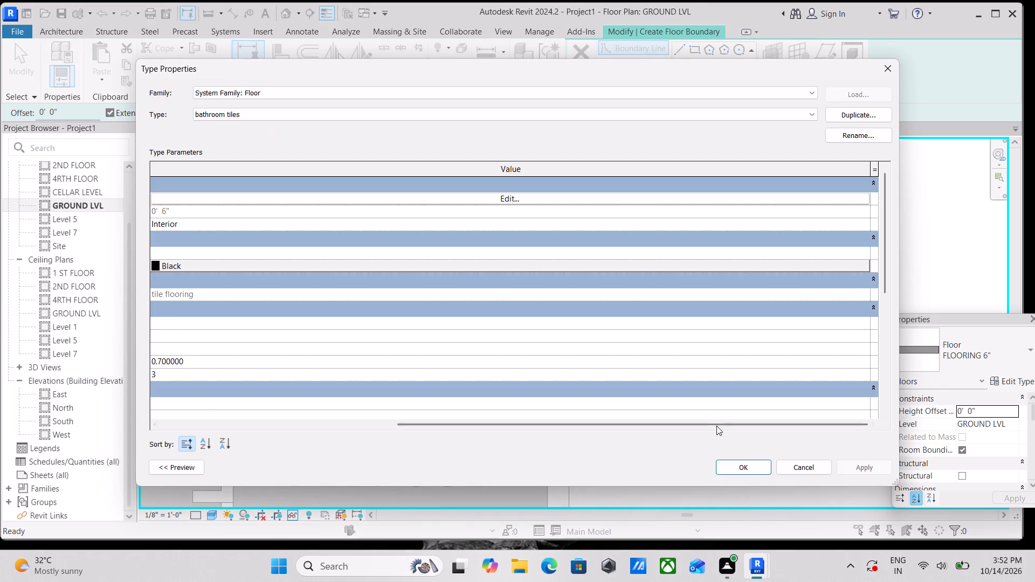
click(843, 470)
click(731, 467)
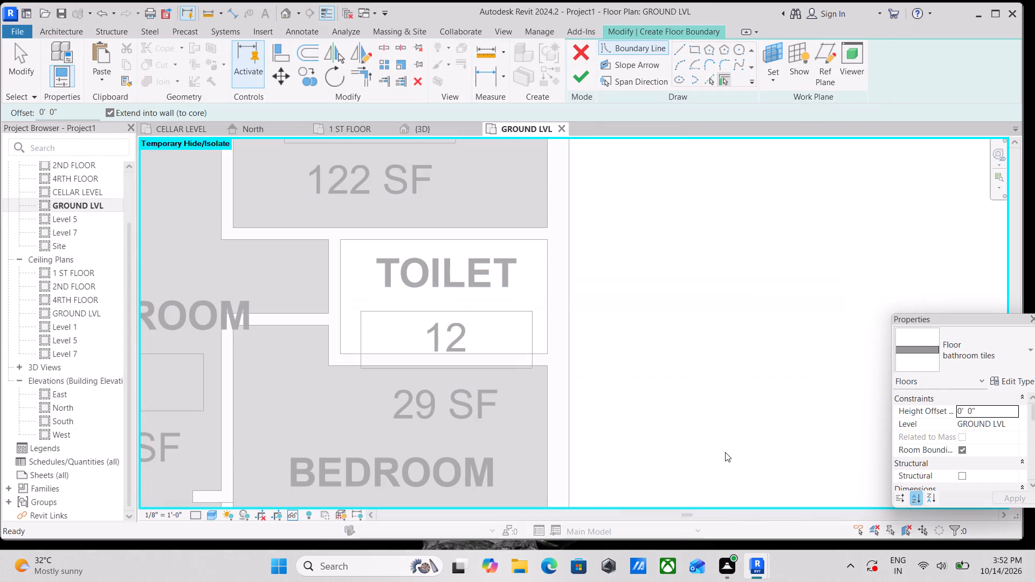
Sketch a rectangular boundary 7' - 3" wide along TOILET 12's inner wall faces and finish the bathroom tiles floor.
scroll(569, 379, down, 1)
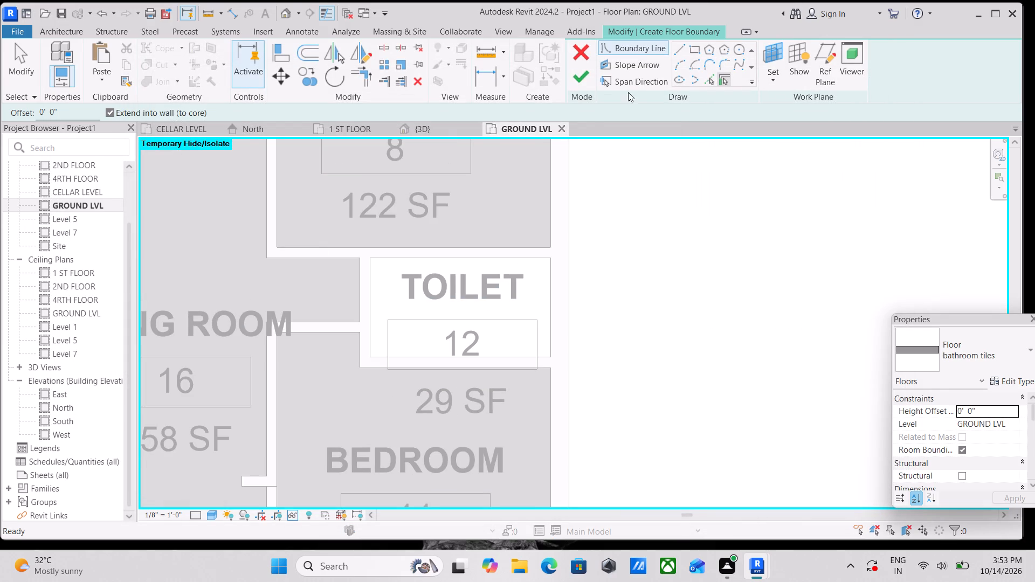
click(693, 47)
click(371, 262)
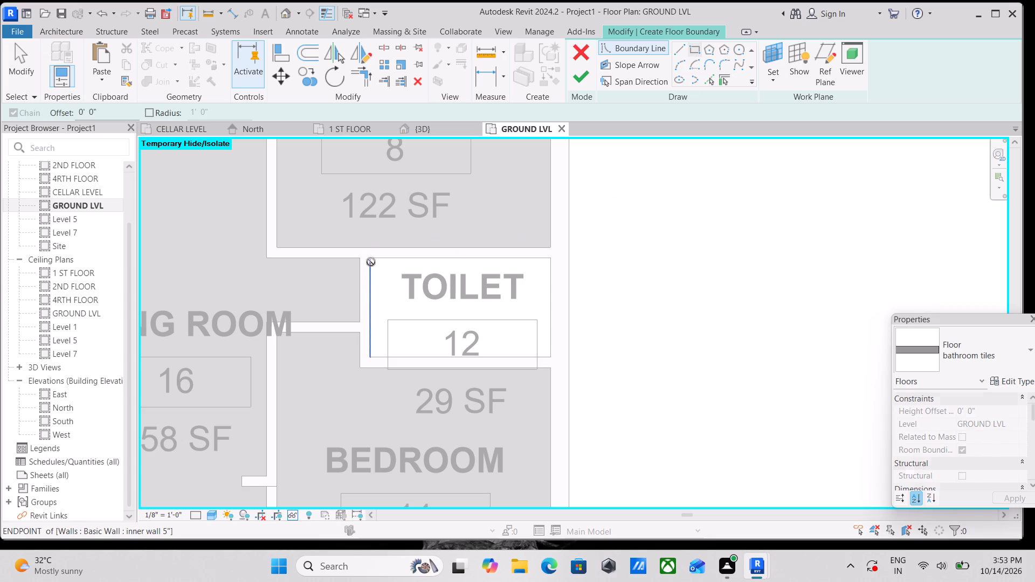
click(553, 357)
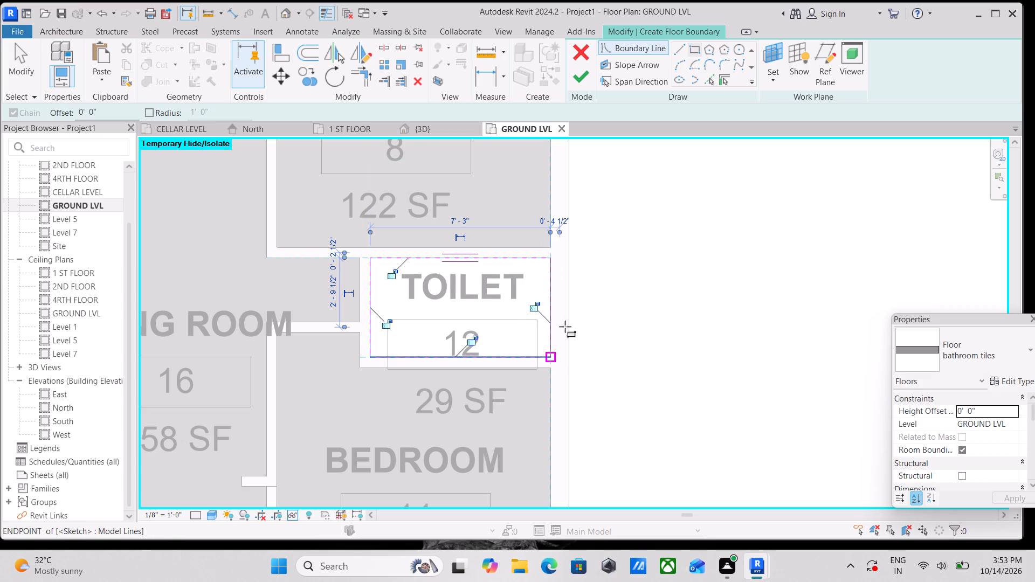
click(583, 86)
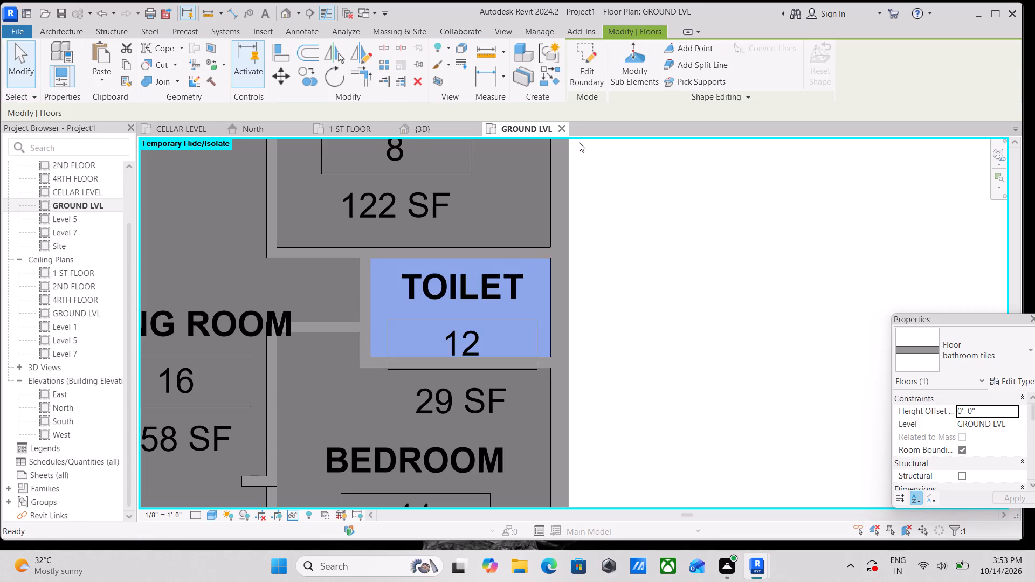
Examine the rooms in the ground-level plan and the building's walls and rooms in the 3D view.
scroll(578, 207, down, 10)
middle_drag(601, 207, 572, 254)
scroll(501, 246, up, 2)
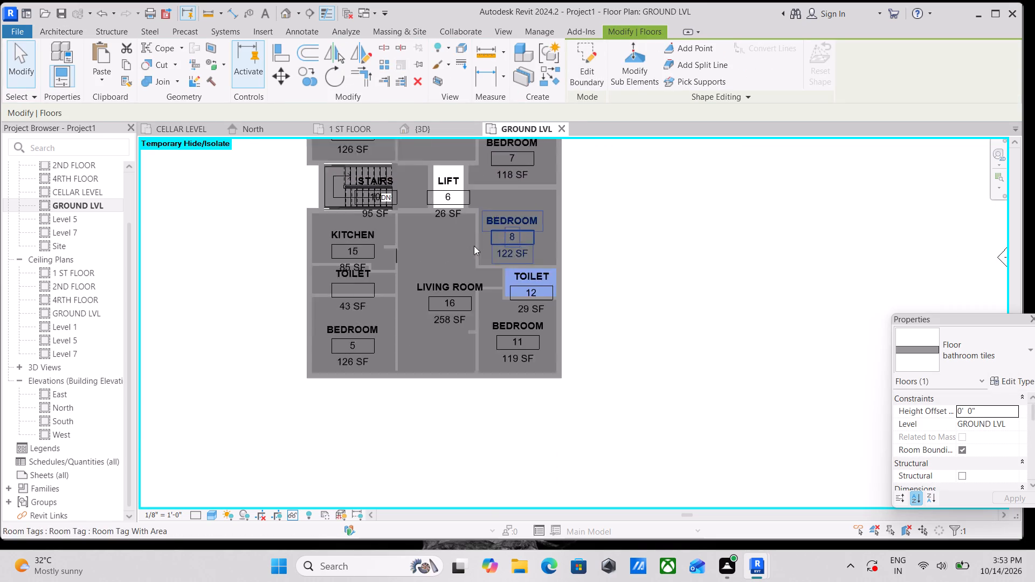
scroll(474, 246, up, 1)
middle_drag(427, 243, 349, 362)
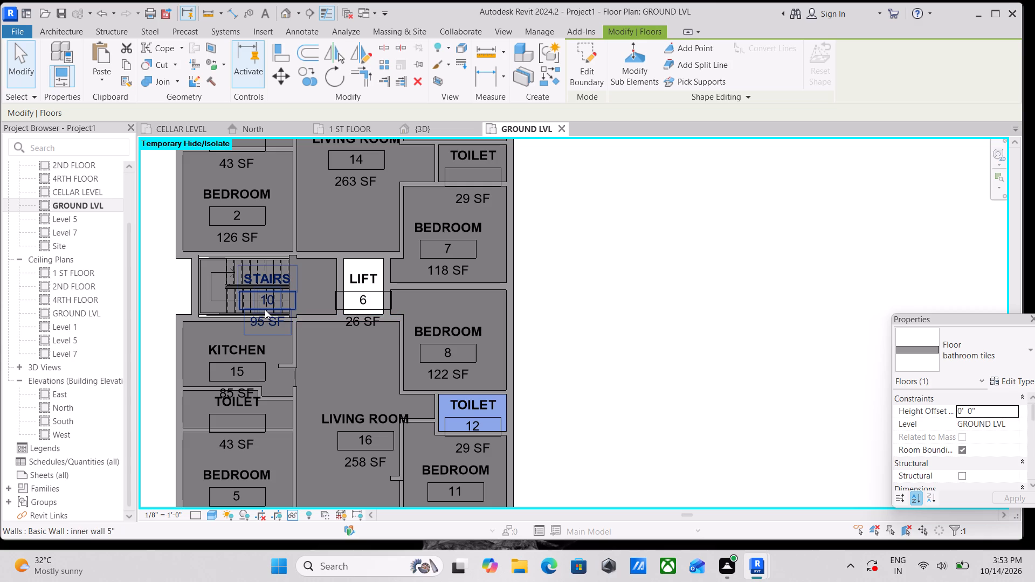
scroll(422, 313, up, 3)
key(Escape)
scroll(434, 299, down, 4)
middle_drag(436, 299, 472, 281)
scroll(410, 345, up, 2)
scroll(409, 338, down, 2)
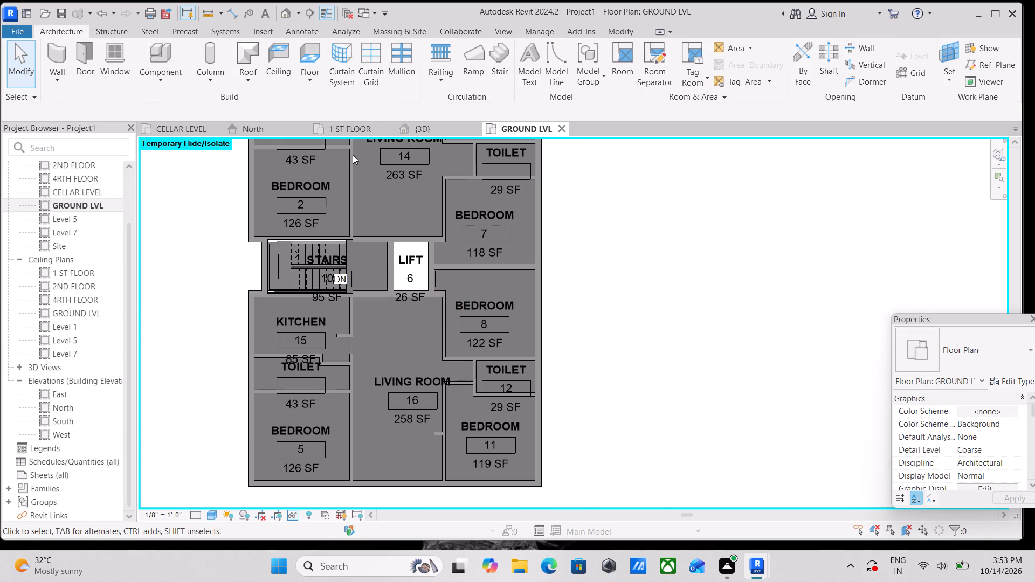
click(423, 126)
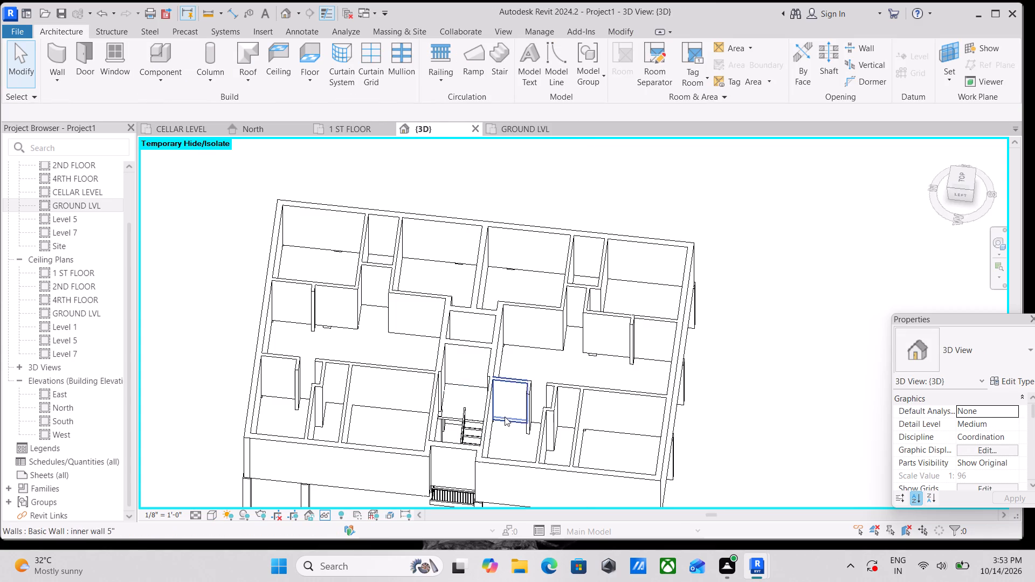
shift+middle_drag(505, 417, 607, 249)
shift+middle_drag(438, 276, 440, 329)
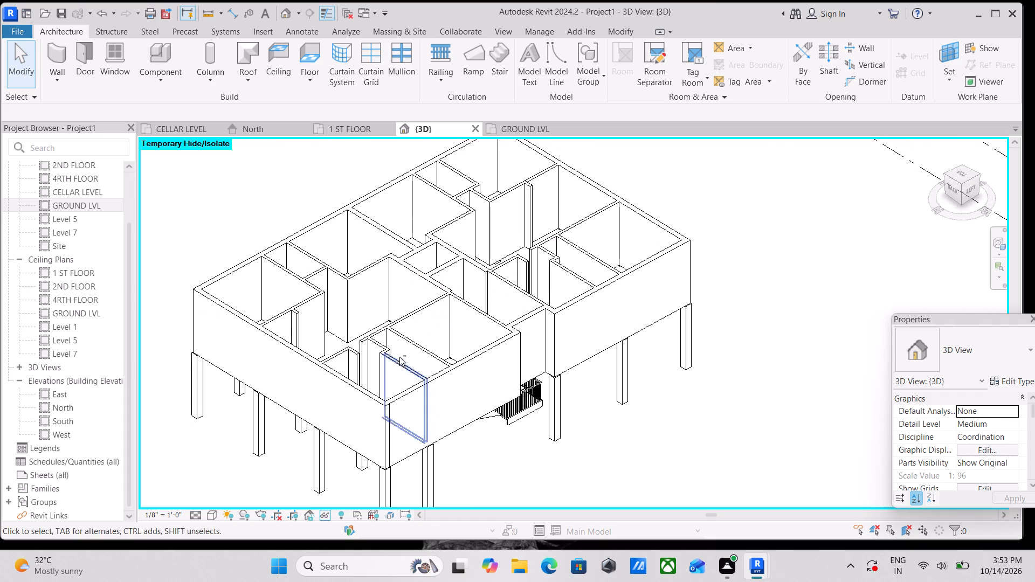
shift+scroll(456, 295, down, 1)
shift+middle_drag(456, 295, 425, 359)
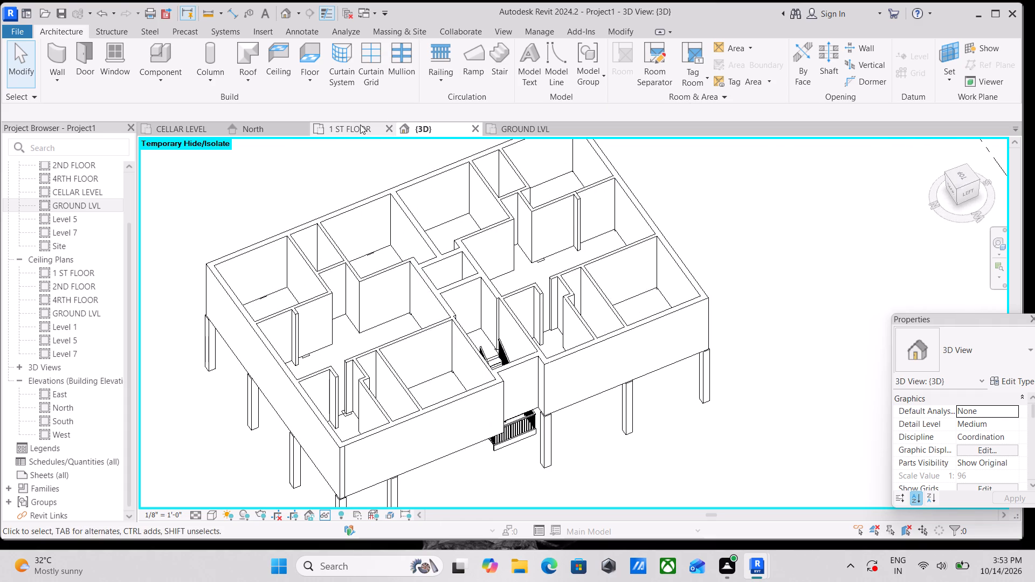
Examine the room layout of both apartments in the ground-level floor plan.
click(360, 124)
click(530, 135)
scroll(475, 149, down, 3)
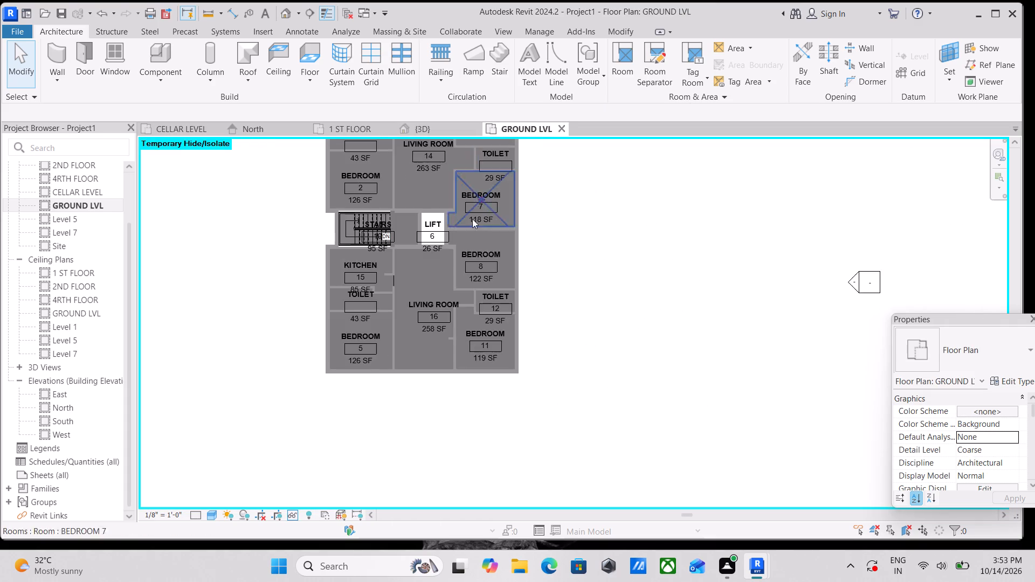
scroll(476, 247, up, 4)
scroll(424, 290, up, 2)
scroll(418, 293, down, 3)
middle_drag(418, 293, 433, 260)
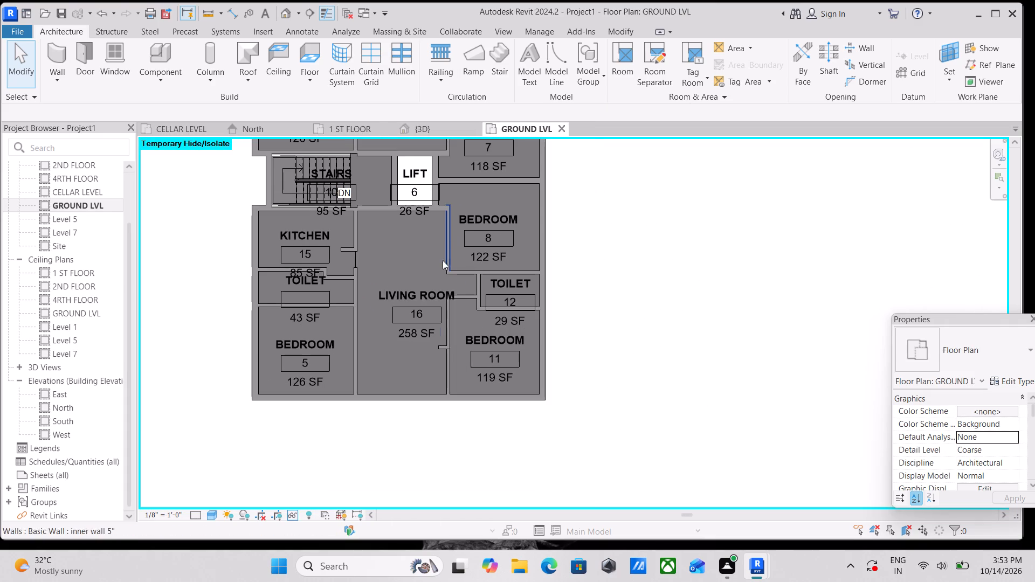
middle_drag(407, 363, 428, 398)
middle_drag(419, 371, 413, 439)
middle_drag(413, 302, 396, 423)
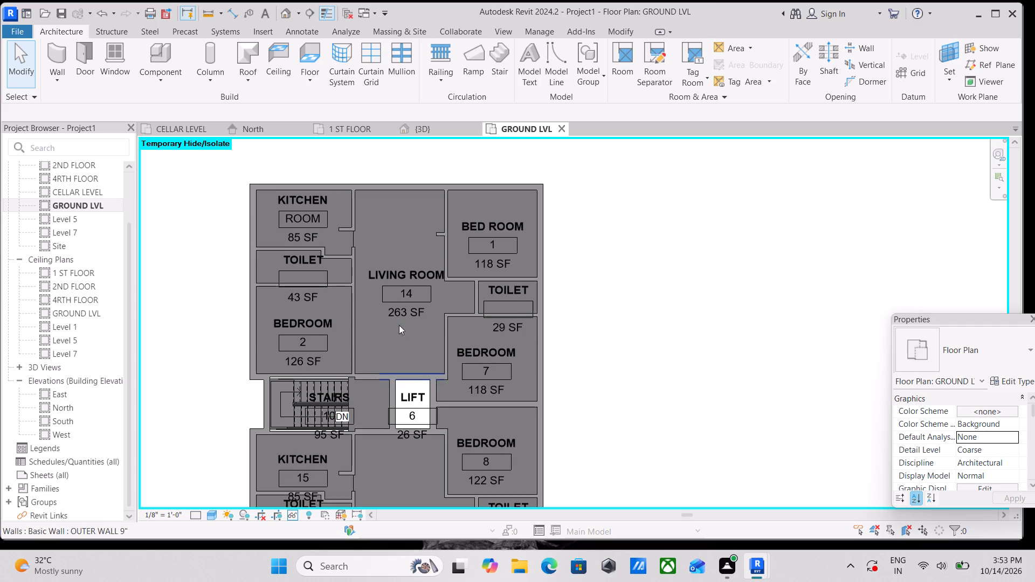
middle_drag(399, 325, 404, 372)
scroll(377, 258, up, 2)
scroll(377, 258, down, 1)
middle_drag(377, 258, 377, 282)
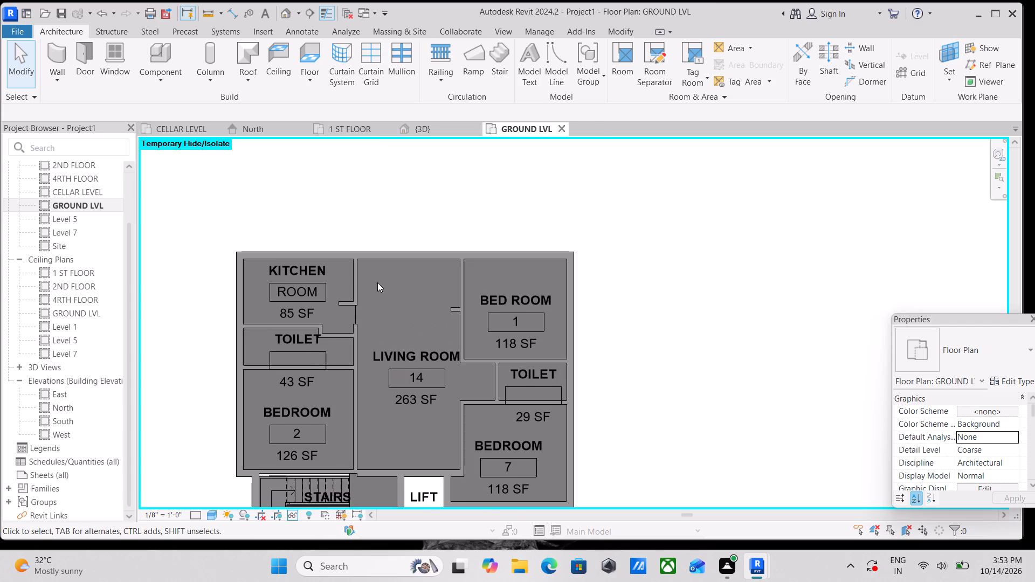
Set the ground-level floor plan's visual style to Wireframe.
click(211, 523)
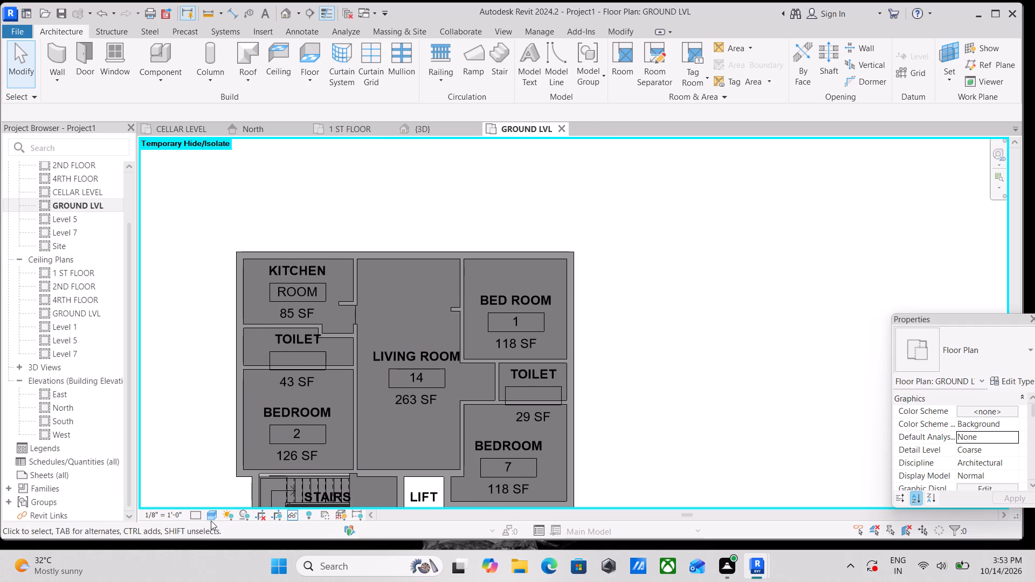
click(210, 516)
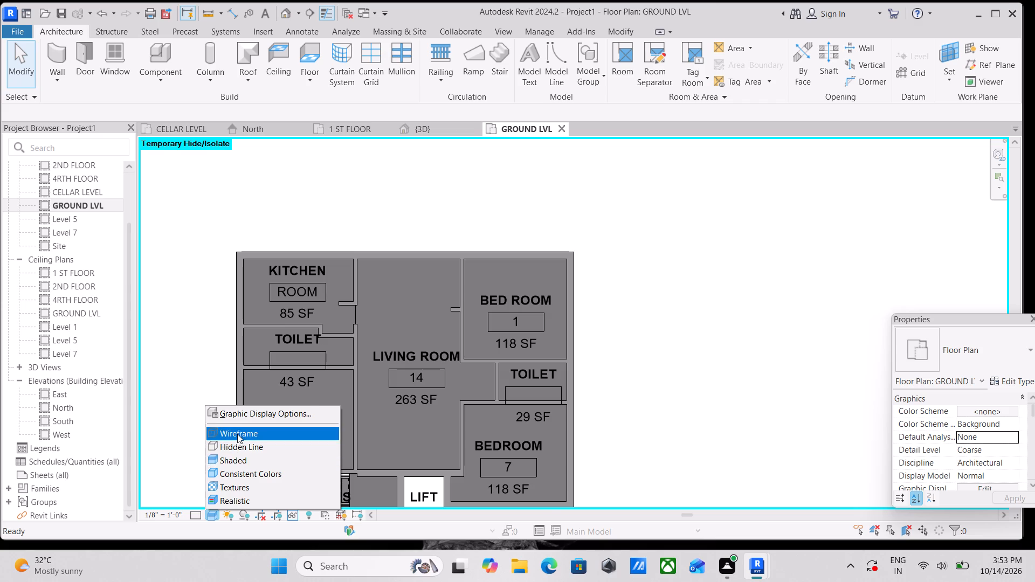
click(237, 432)
scroll(431, 342, up, 2)
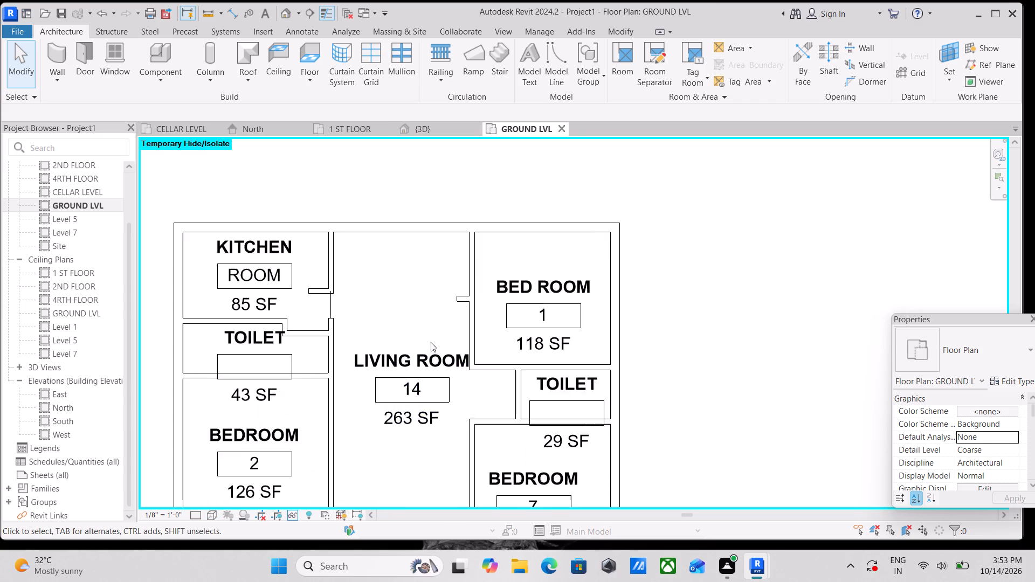
Reset the temporary hide/isolate in the ground-level plan to bring back the imported drawing, columns and grids.
scroll(431, 342, down, 2)
text(hr)
Examine the imported double-door symbol on LIVING ROOM 14's outer wall in the ground-level plan.
scroll(432, 211, up, 3)
scroll(382, 280, up, 3)
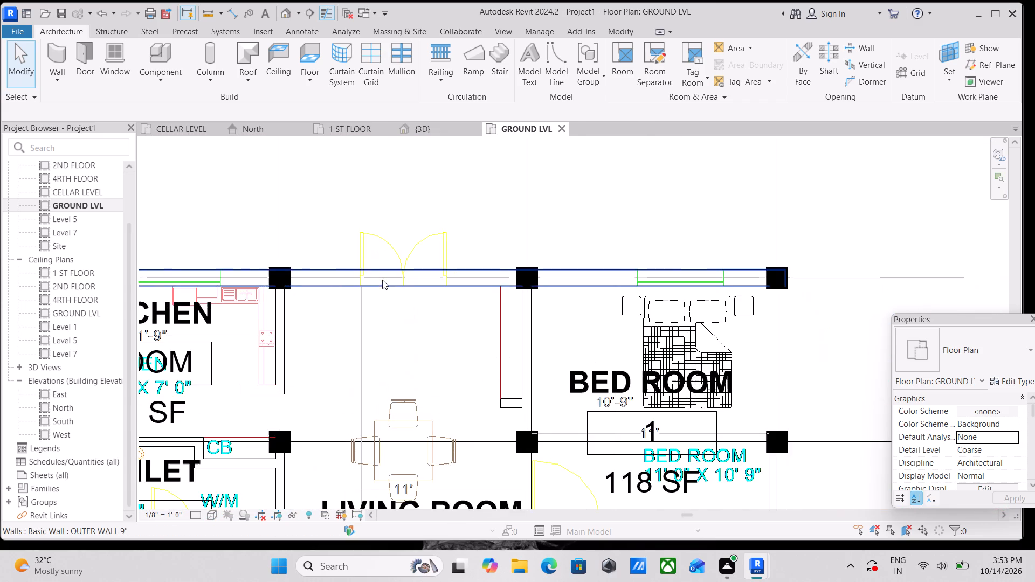
middle_drag(396, 288, 454, 357)
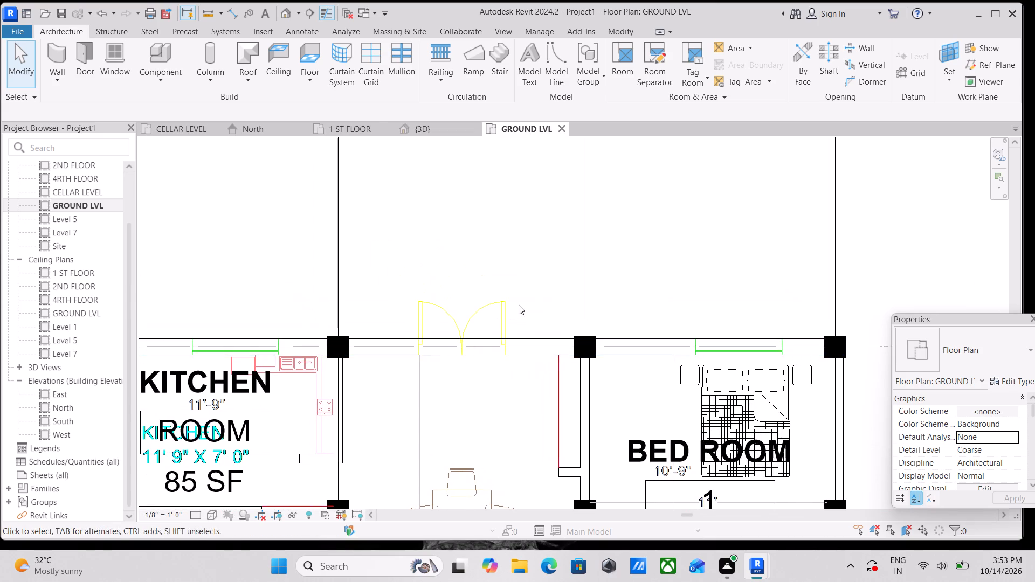
scroll(412, 359, up, 5)
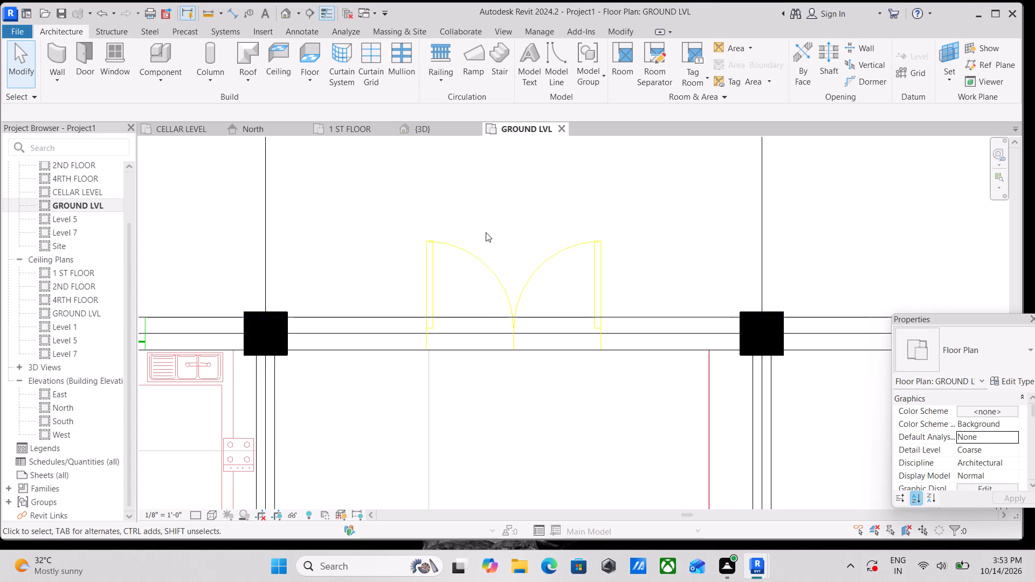
scroll(480, 220, up, 3)
scroll(479, 214, down, 5)
middle_drag(501, 202, 497, 310)
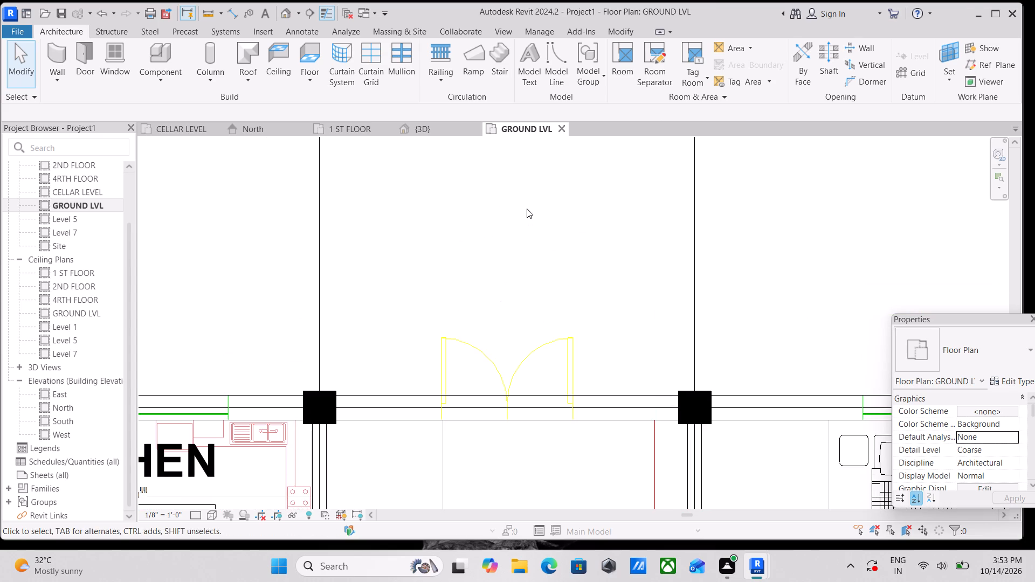
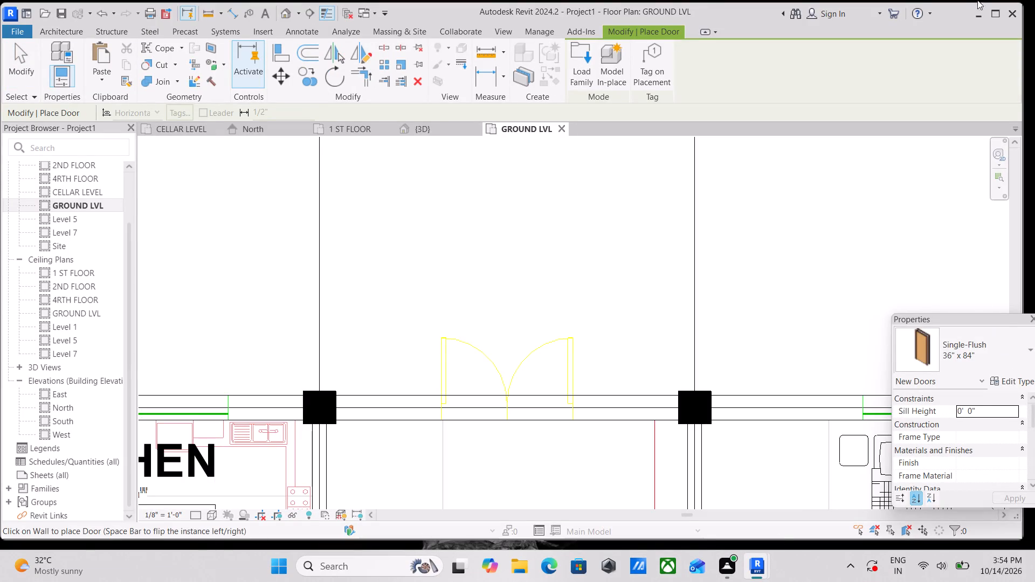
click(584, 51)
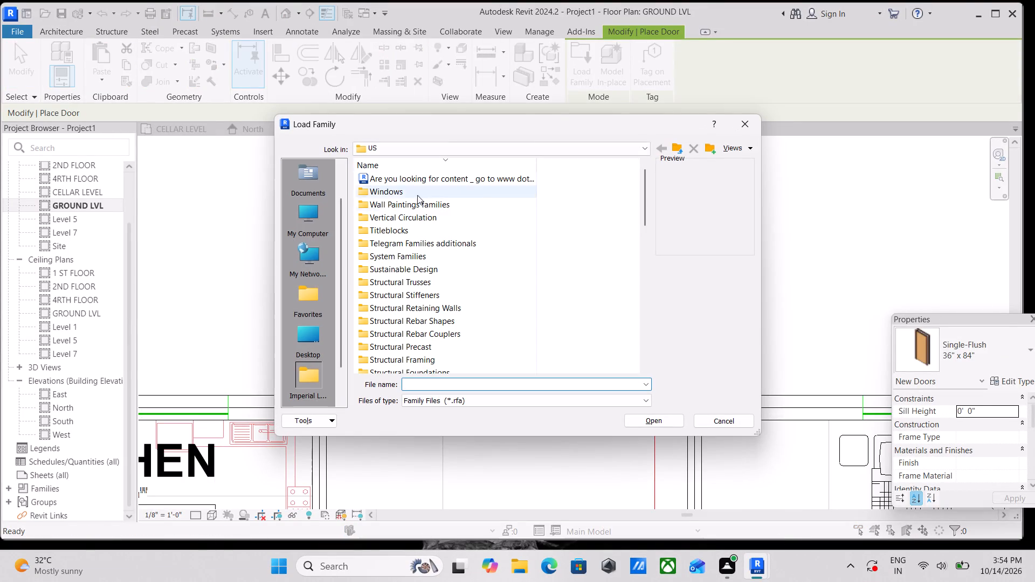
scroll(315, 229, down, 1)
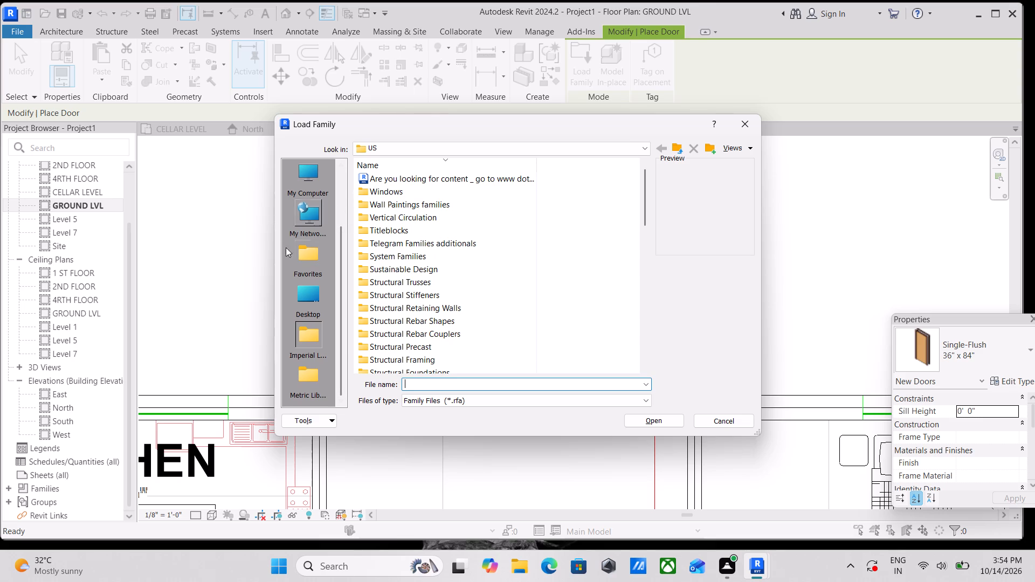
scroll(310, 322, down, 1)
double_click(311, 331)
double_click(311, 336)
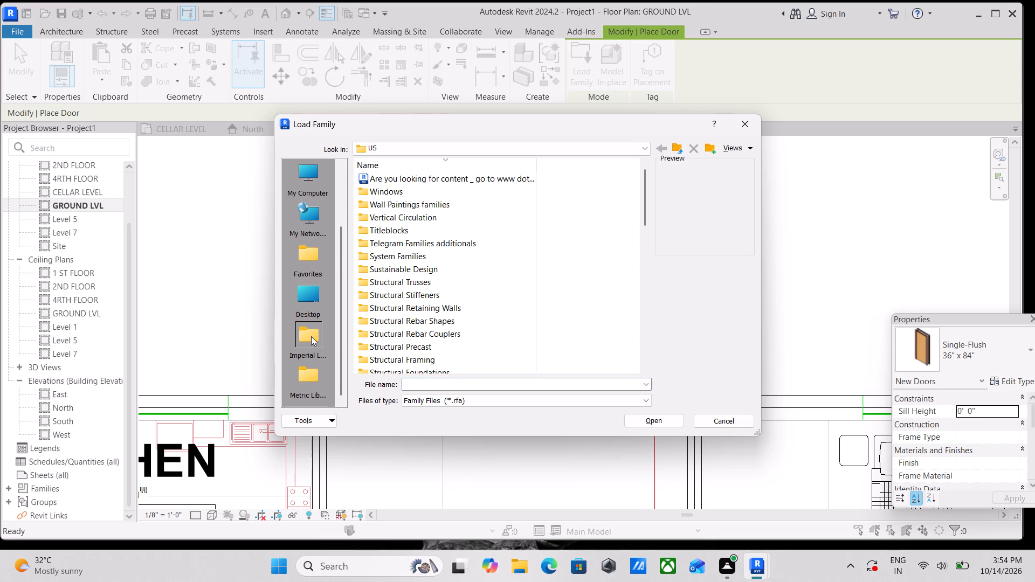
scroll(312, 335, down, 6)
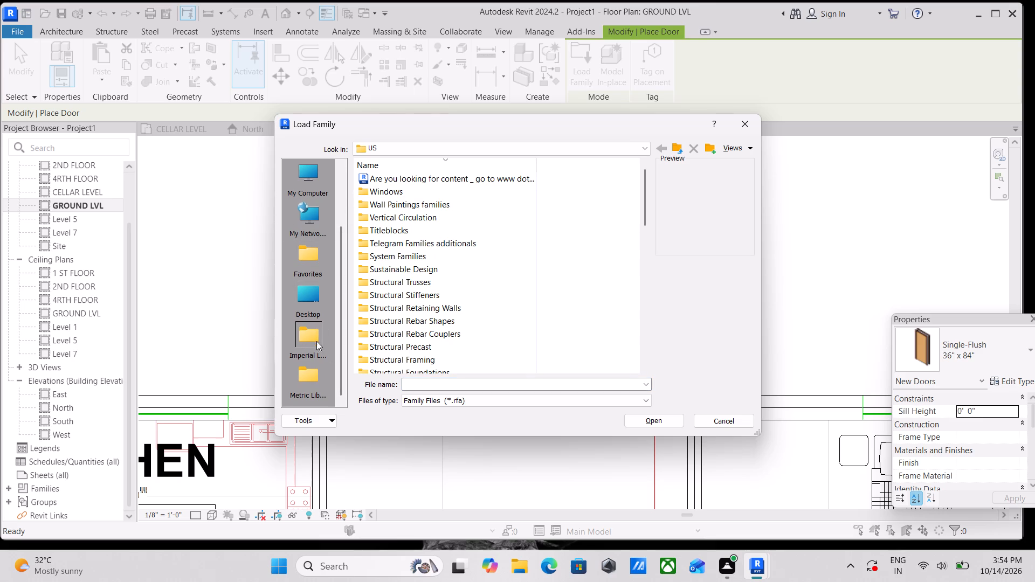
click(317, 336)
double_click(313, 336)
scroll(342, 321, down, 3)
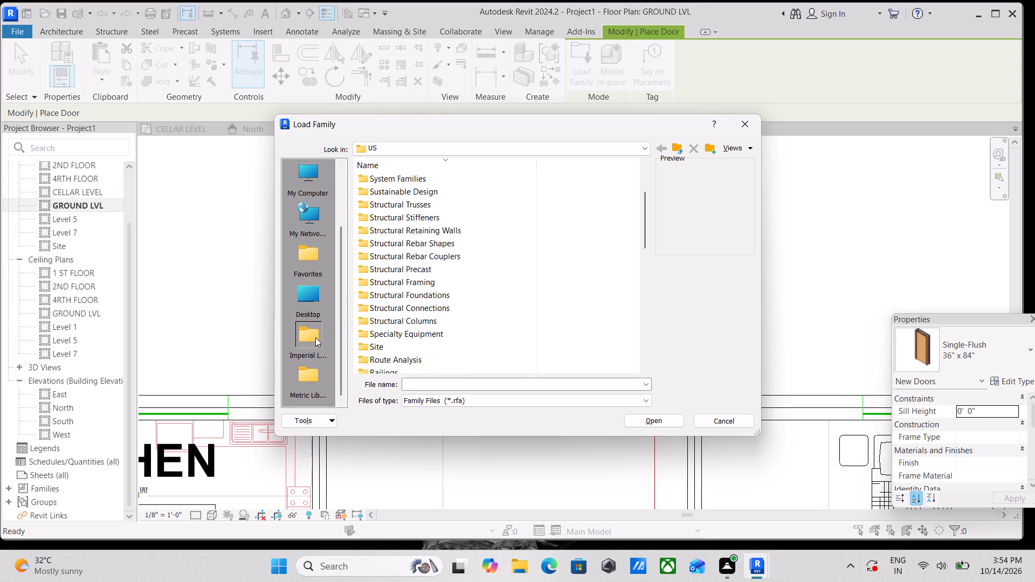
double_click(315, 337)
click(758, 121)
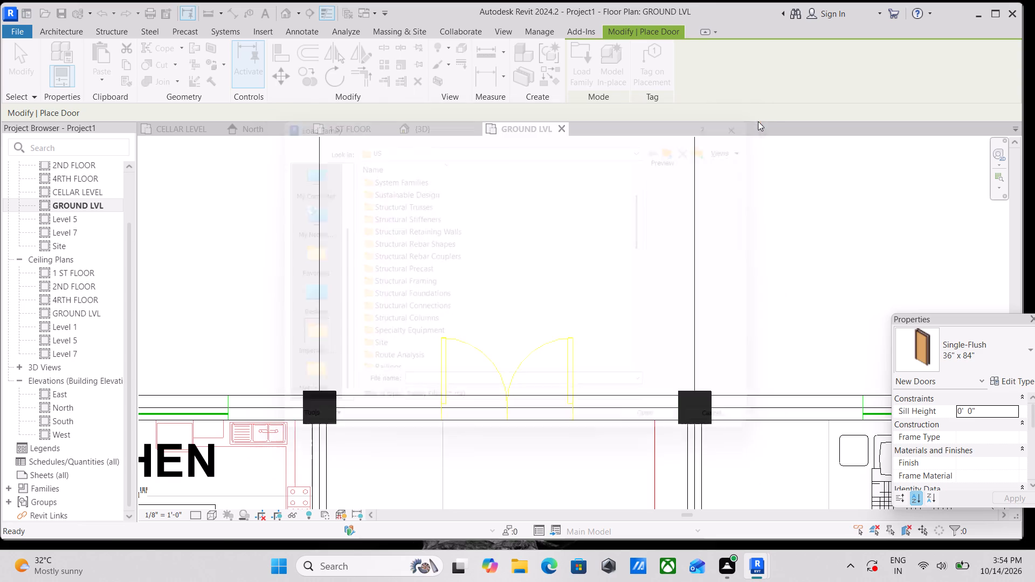
Browse to the Doors folder of the US family library and preview its single, overhead and double door families.
click(589, 56)
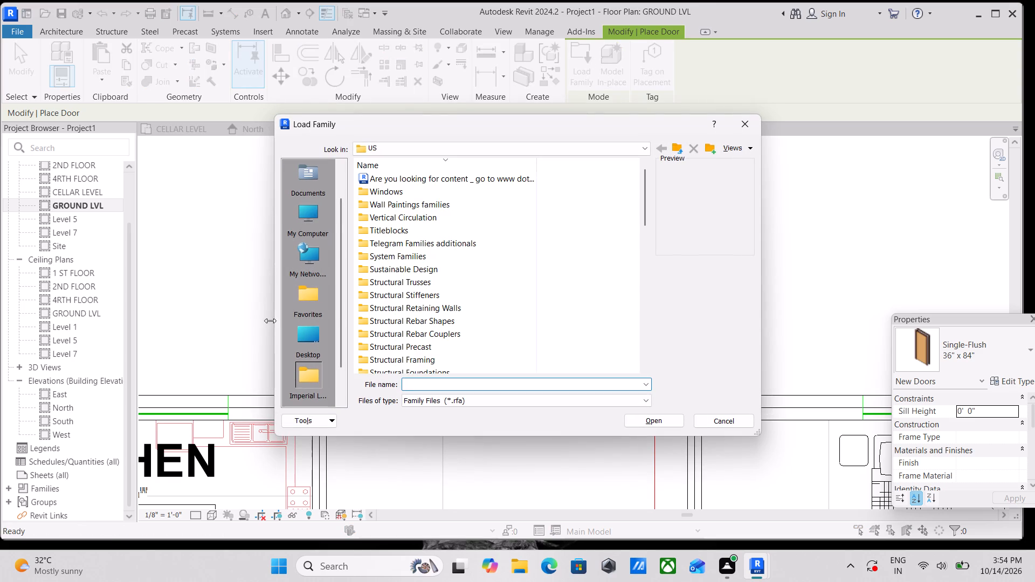
scroll(294, 369, down, 2)
scroll(409, 275, down, 3)
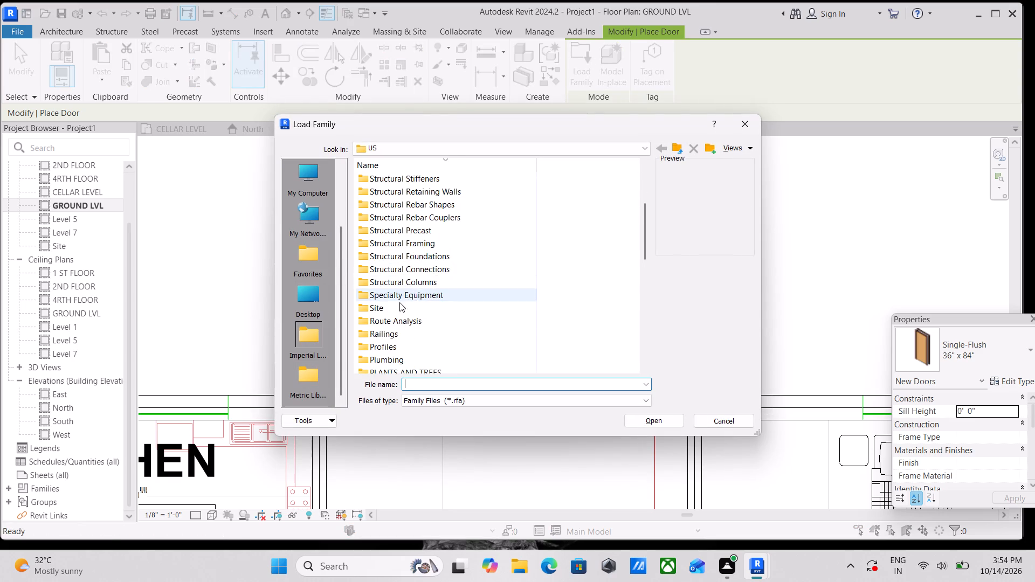
scroll(383, 309, down, 8)
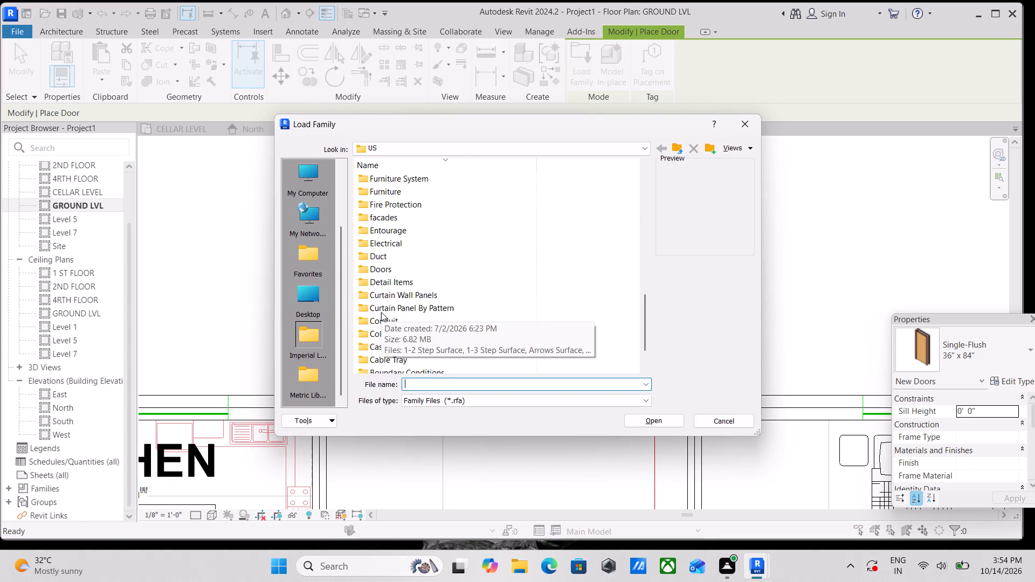
double_click(383, 268)
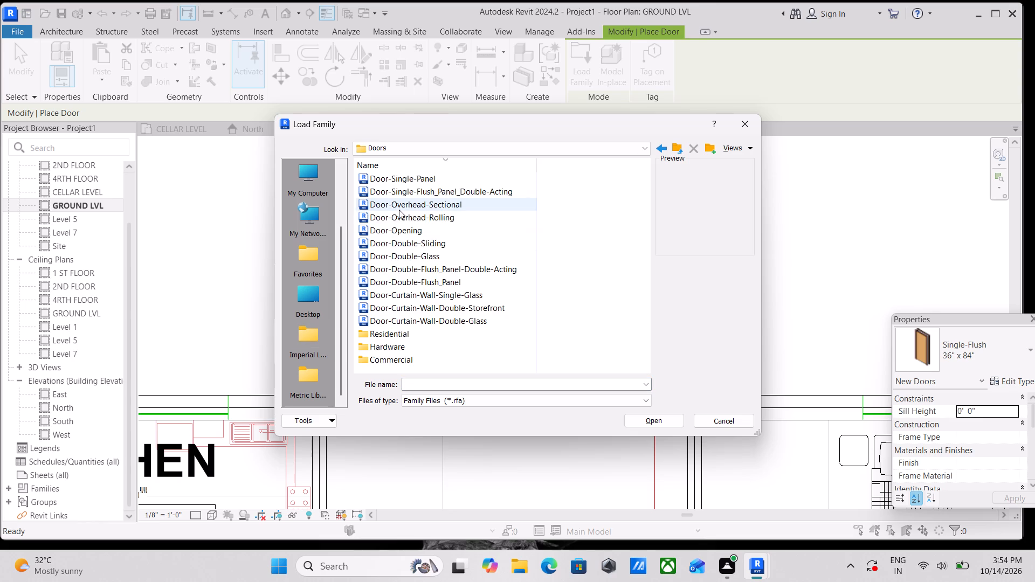
click(399, 210)
click(399, 223)
click(403, 188)
click(399, 173)
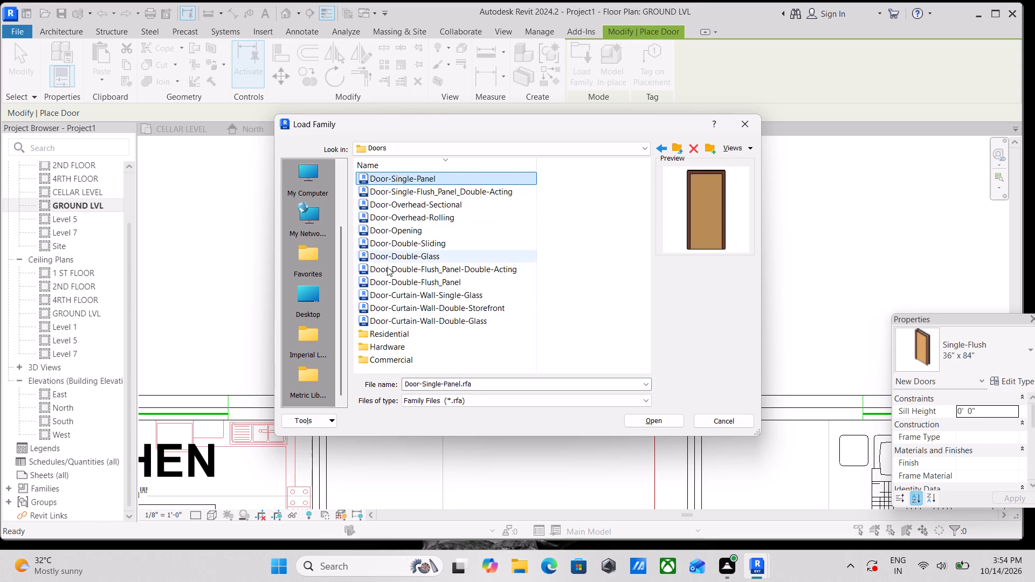
click(388, 290)
click(390, 276)
click(394, 264)
scroll(372, 340, down, 2)
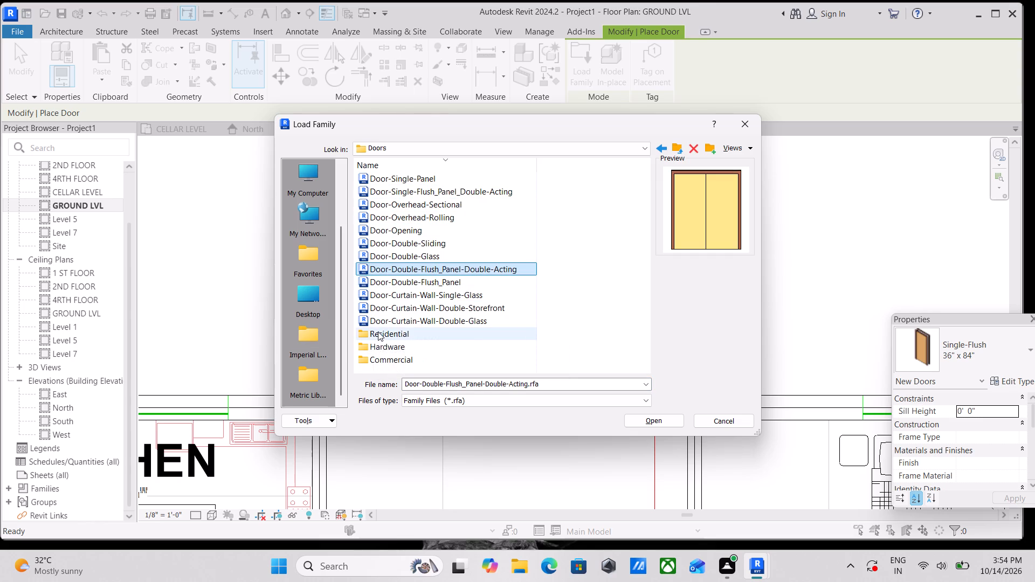
Preview the interior, garage and exterior door families in the Residential subfolder to find a suitable double door.
double_click(378, 331)
click(410, 226)
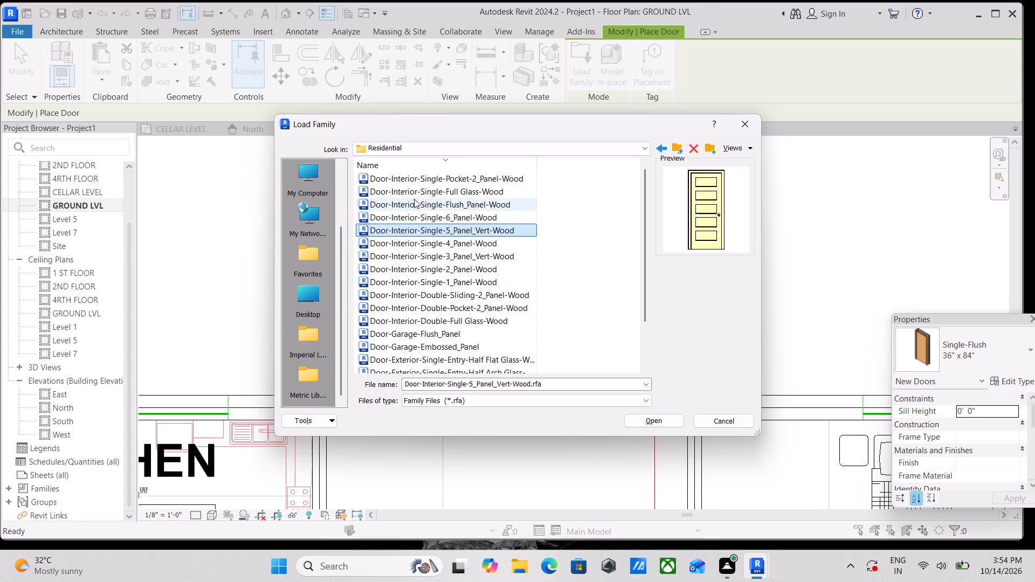
click(414, 199)
click(427, 178)
click(426, 258)
click(423, 283)
scroll(423, 283, down, 2)
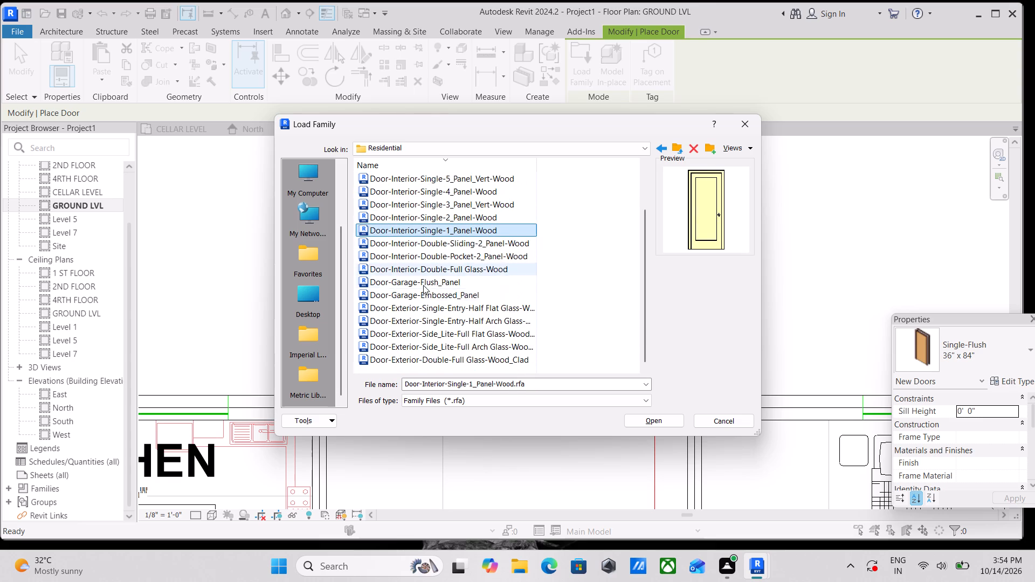
scroll(423, 285, down, 1)
click(420, 307)
click(420, 296)
click(419, 260)
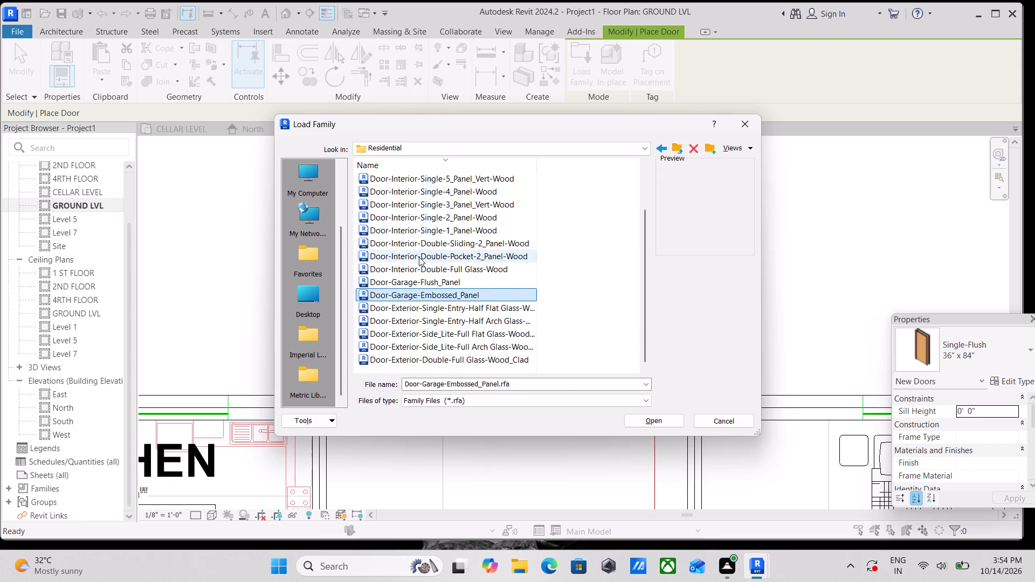
scroll(419, 257, up, 2)
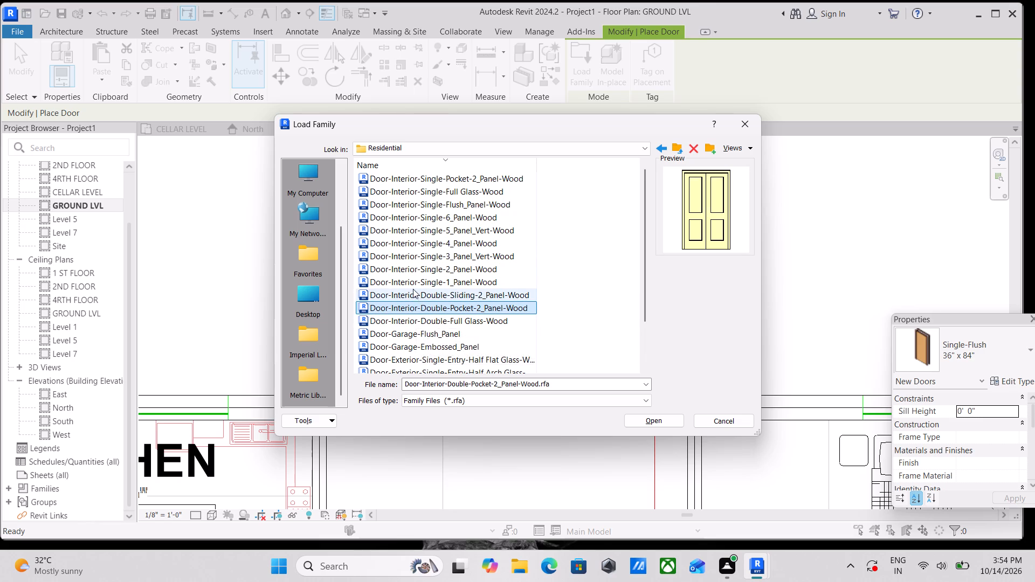
scroll(409, 321, down, 1)
scroll(409, 321, up, 8)
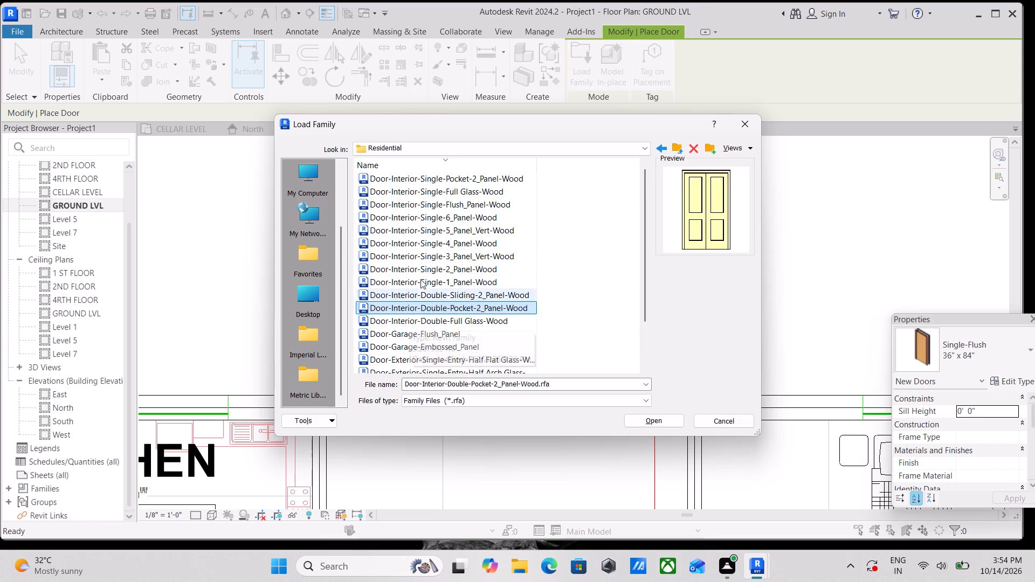
scroll(421, 276, down, 2)
click(392, 339)
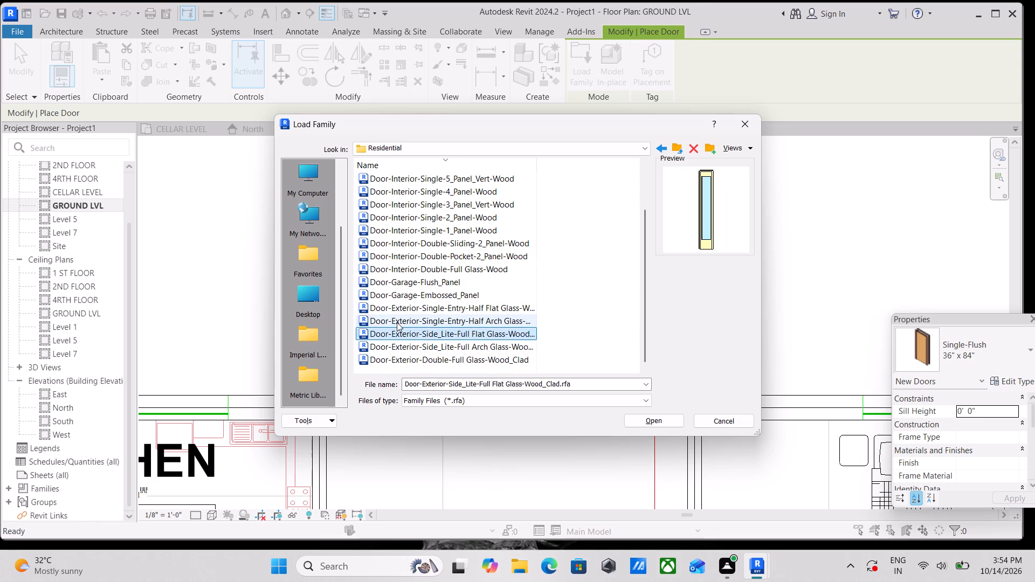
click(397, 322)
click(401, 283)
click(401, 295)
click(404, 266)
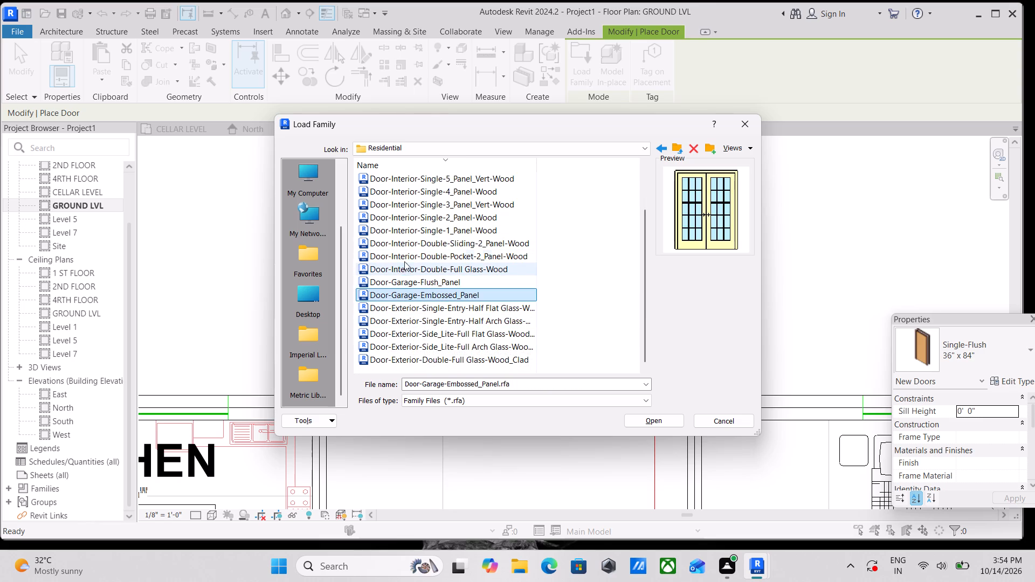
click(408, 252)
click(403, 269)
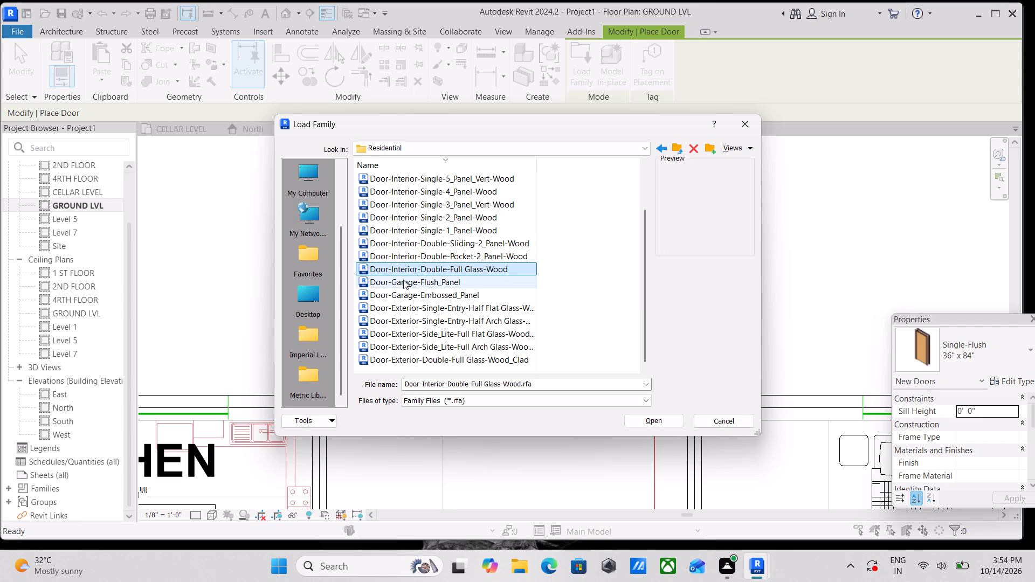
click(403, 280)
Load the Door-Interior-Double-Full Glass-Wood family with its 60" x 84" type.
click(404, 268)
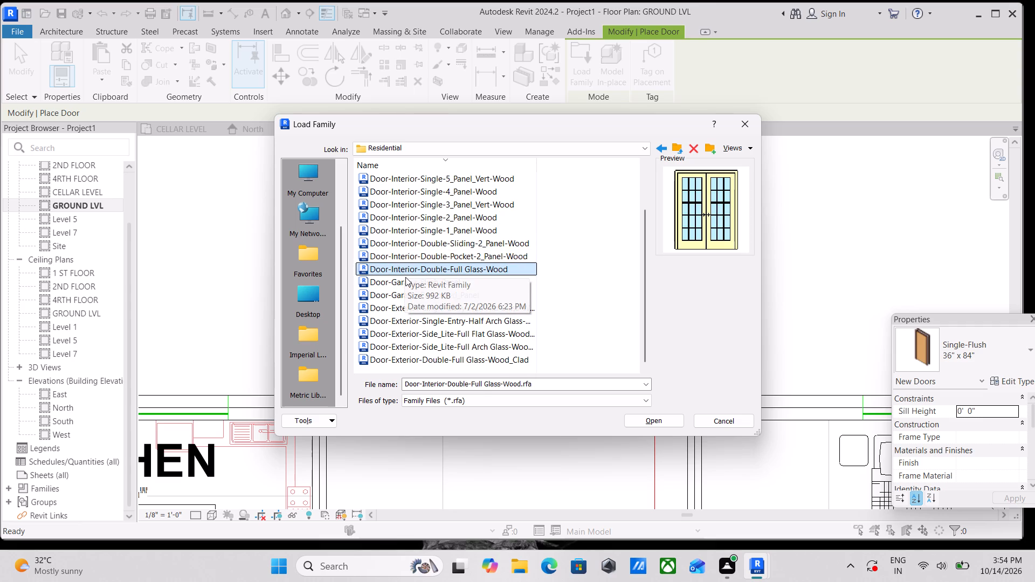
scroll(405, 277, up, 2)
scroll(405, 277, down, 2)
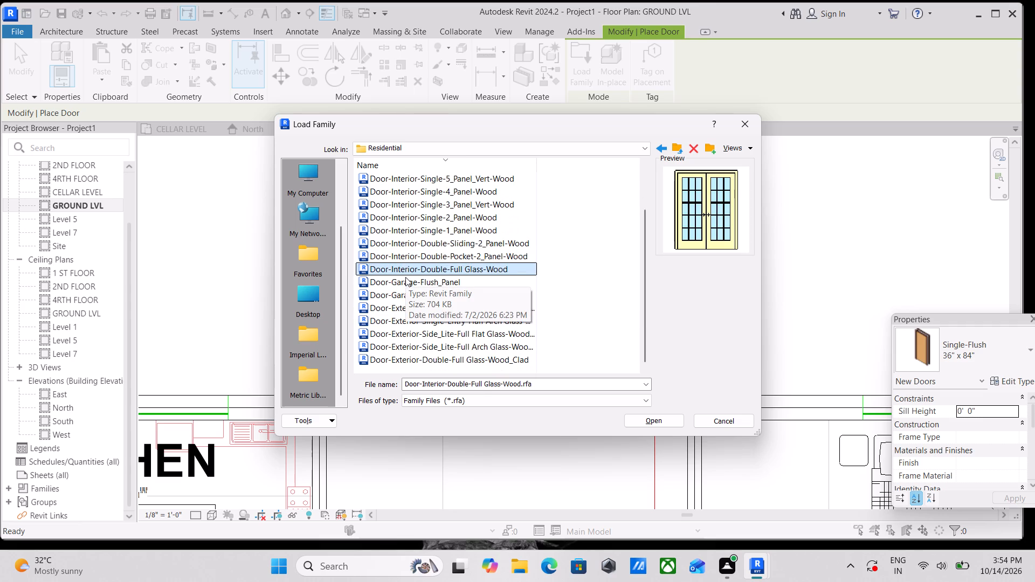
scroll(405, 277, down, 3)
scroll(405, 277, up, 2)
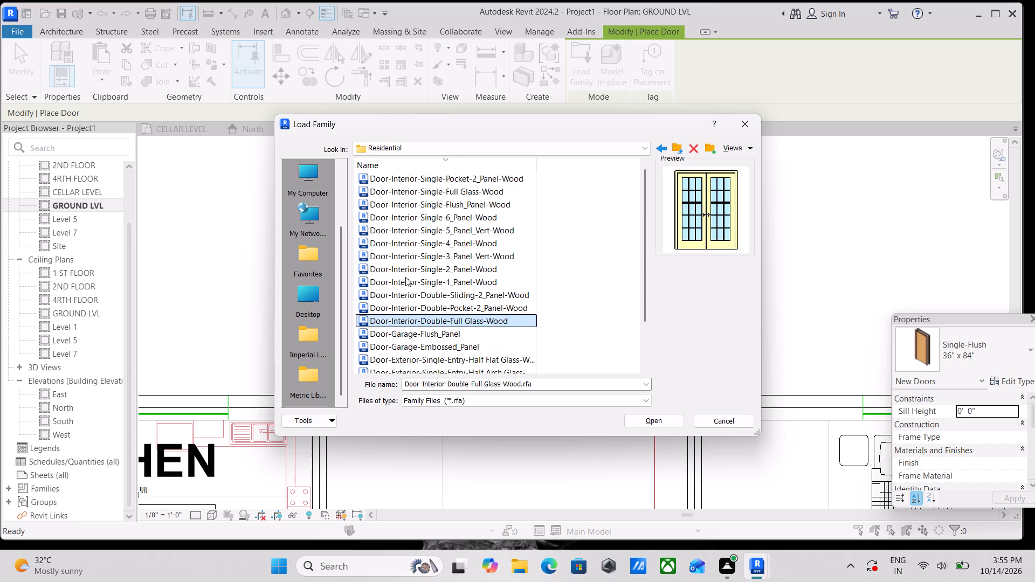
scroll(405, 277, up, 1)
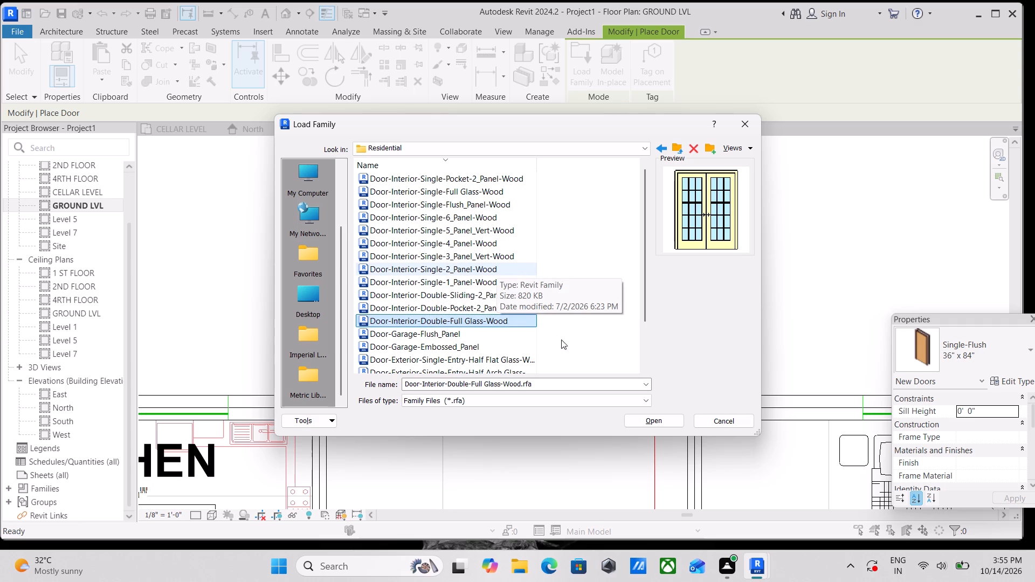
click(653, 424)
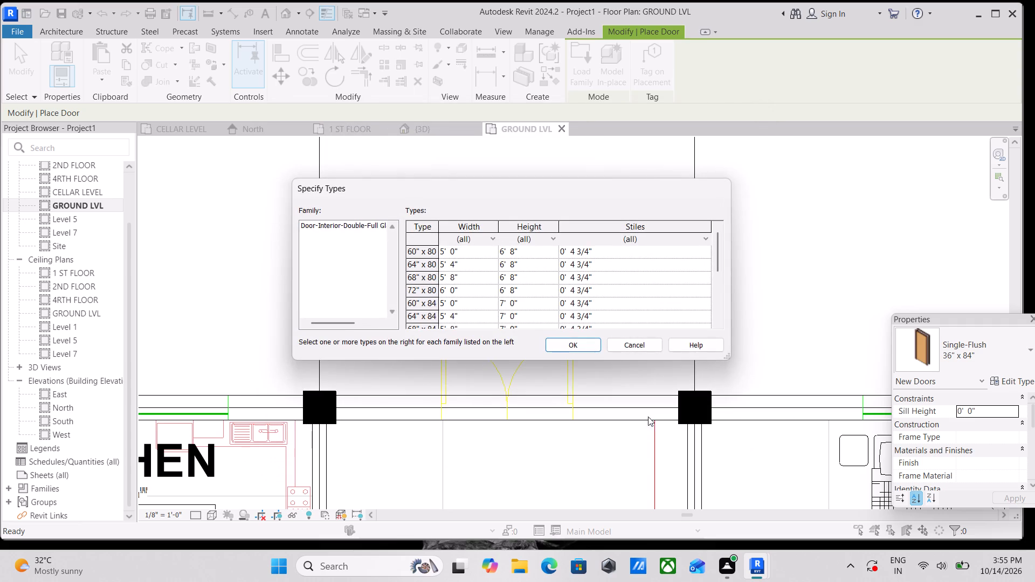
scroll(459, 307, down, 3)
scroll(464, 281, up, 7)
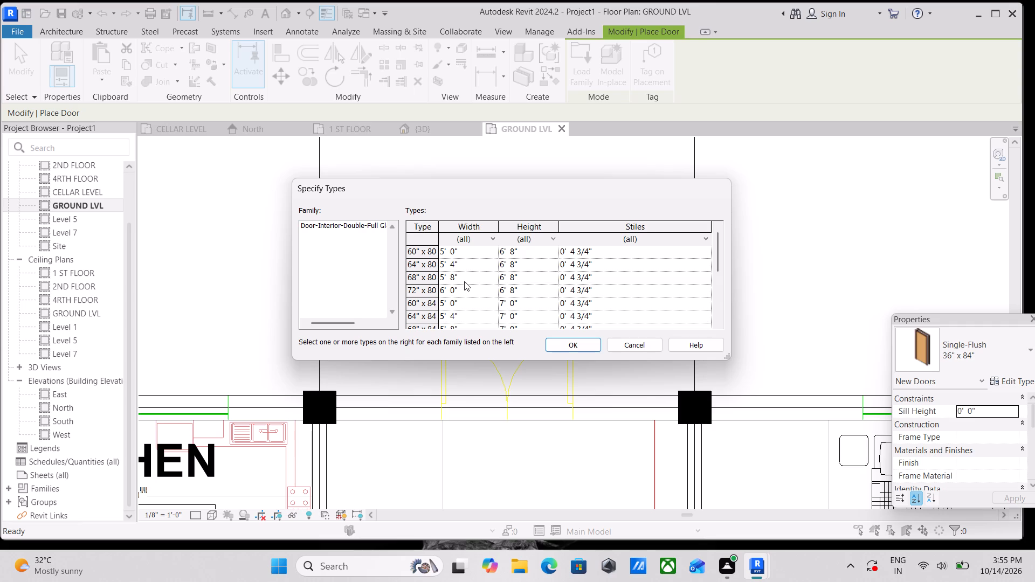
scroll(478, 258, down, 3)
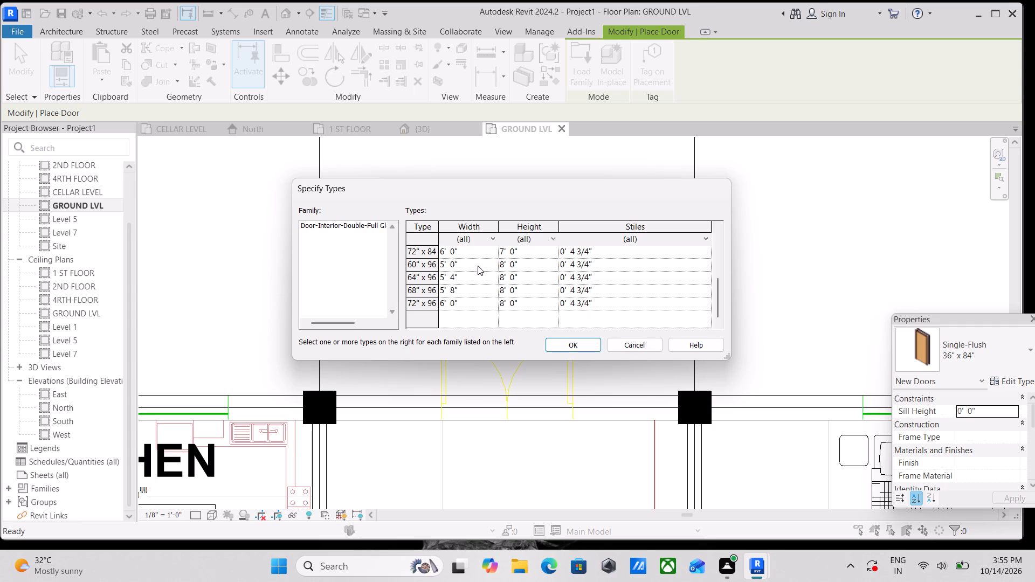
scroll(478, 276, down, 4)
scroll(478, 280, up, 3)
scroll(478, 280, down, 1)
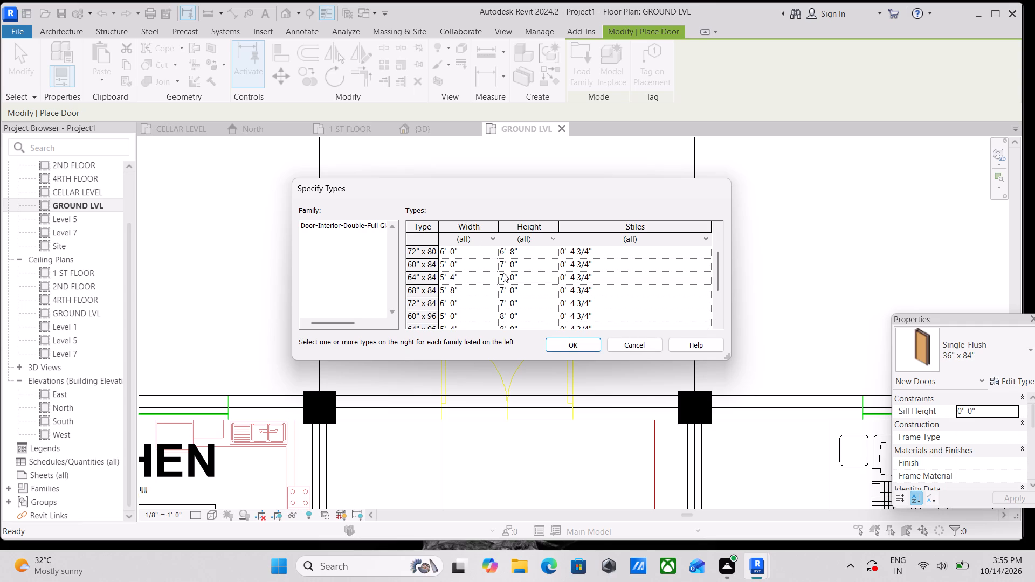
click(467, 264)
click(576, 346)
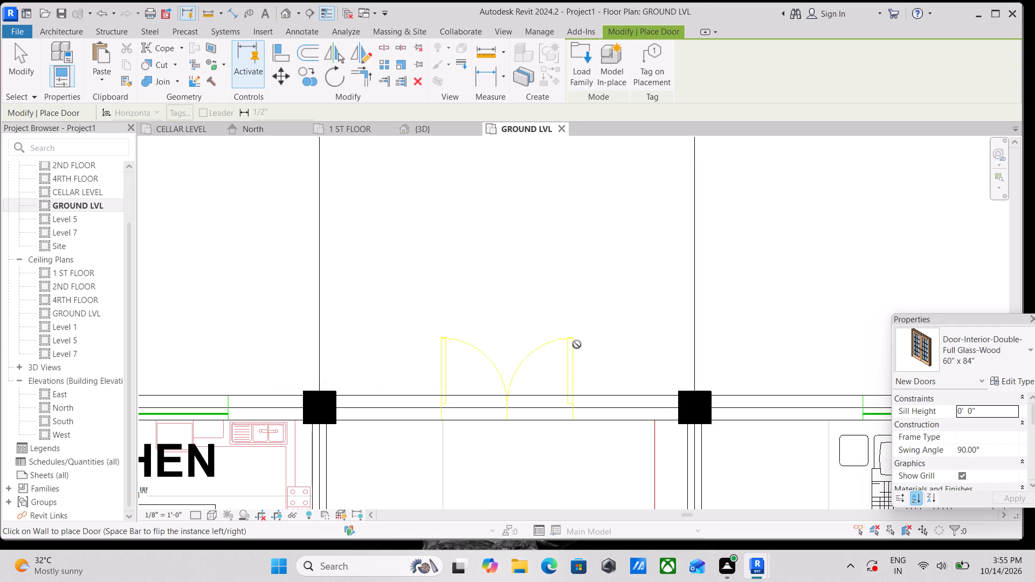
Duplicate the 60" x 84" double full-glass door type under the name 4' x 7' exterior door.
click(1019, 380)
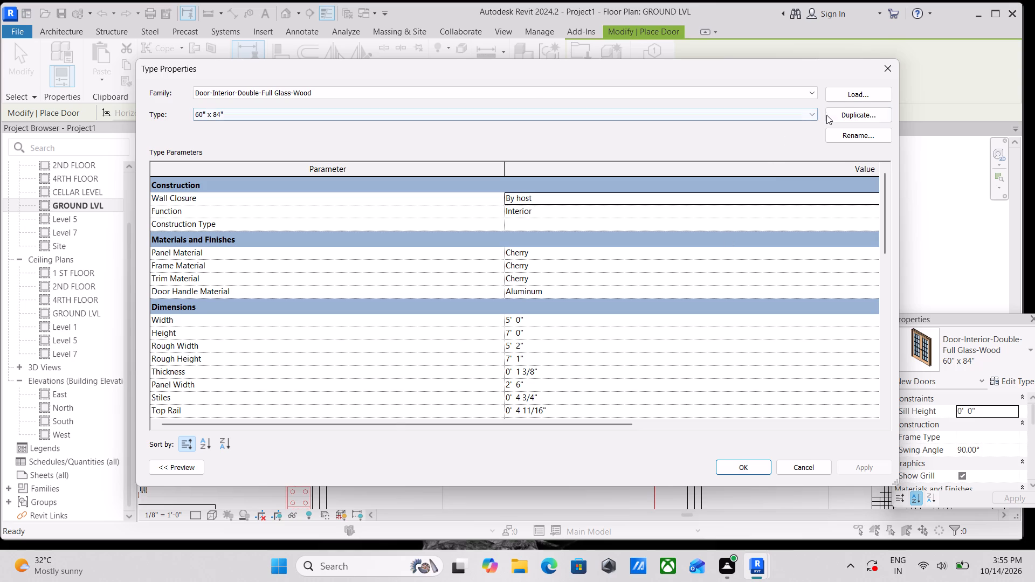
drag(832, 116, 838, 116)
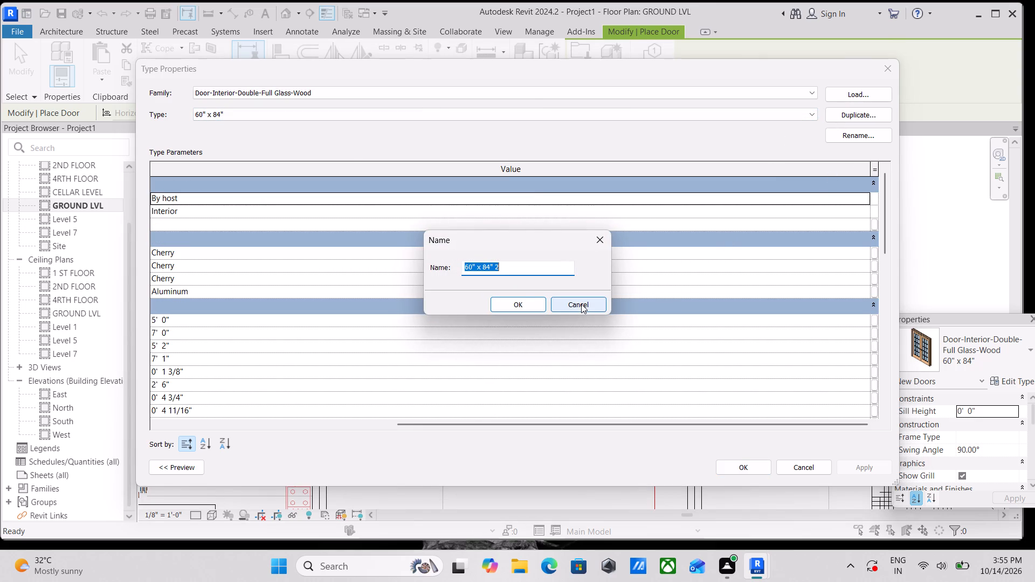
key(BackSpace)
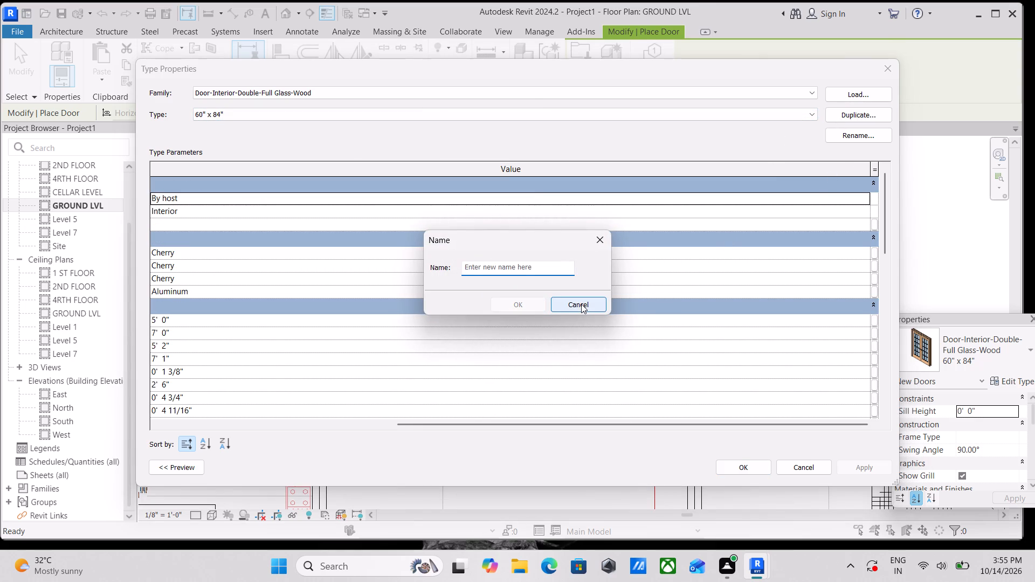
key(4)
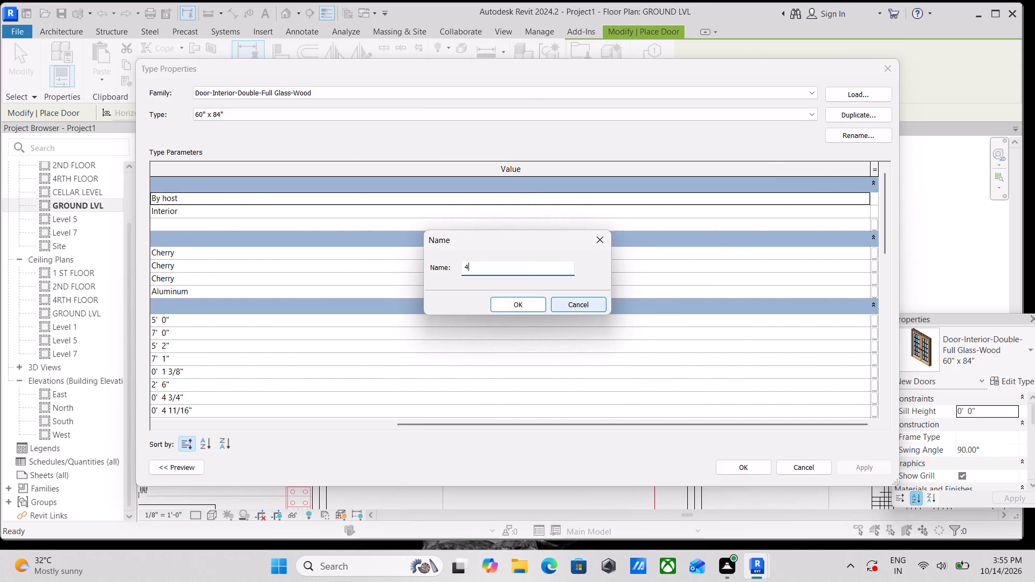
key(apostrophe)
key(space)
text(x)
key(space)
text(7')
key(space)
text(exterior)
key(space)
text(door)
click(528, 308)
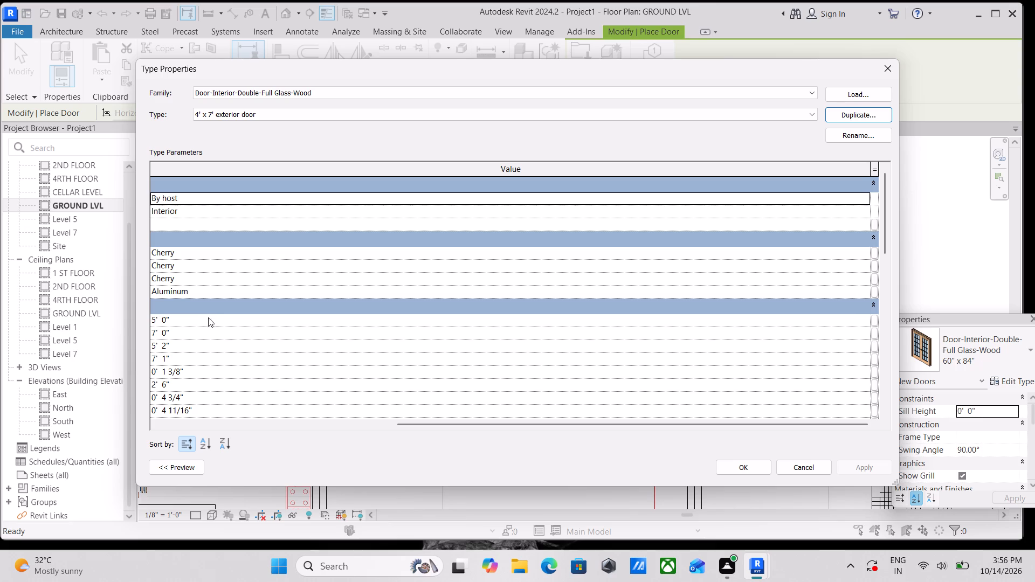
Set the 4' x 7' exterior door type's Width to 4' and apply the type changes.
click(194, 325)
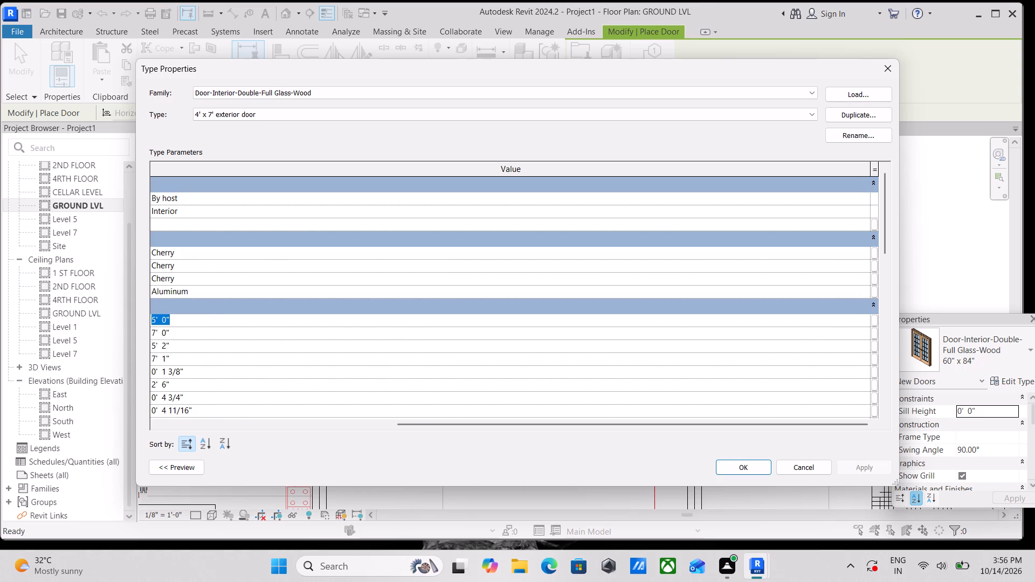
key(4)
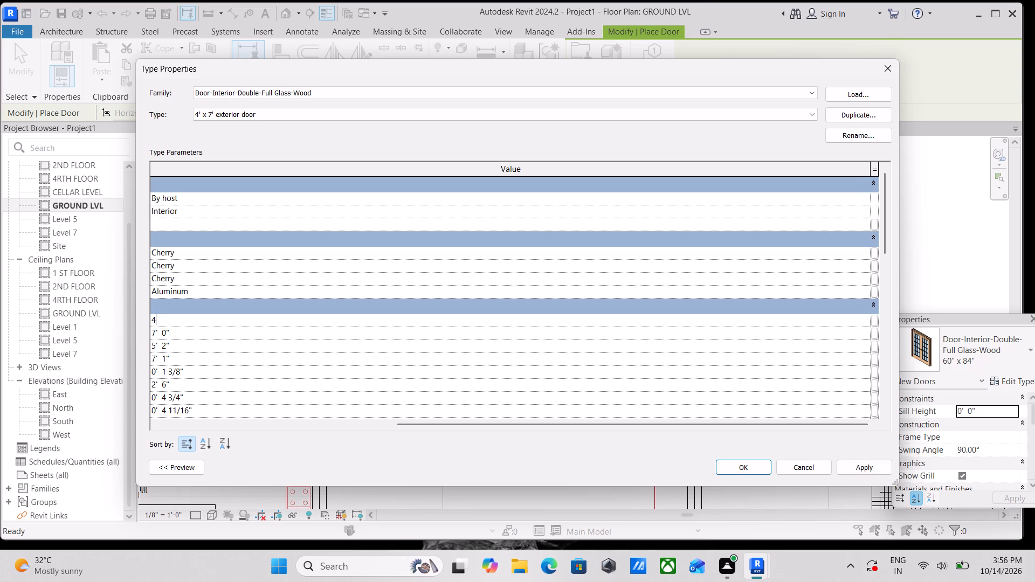
key(apostrophe)
click(859, 470)
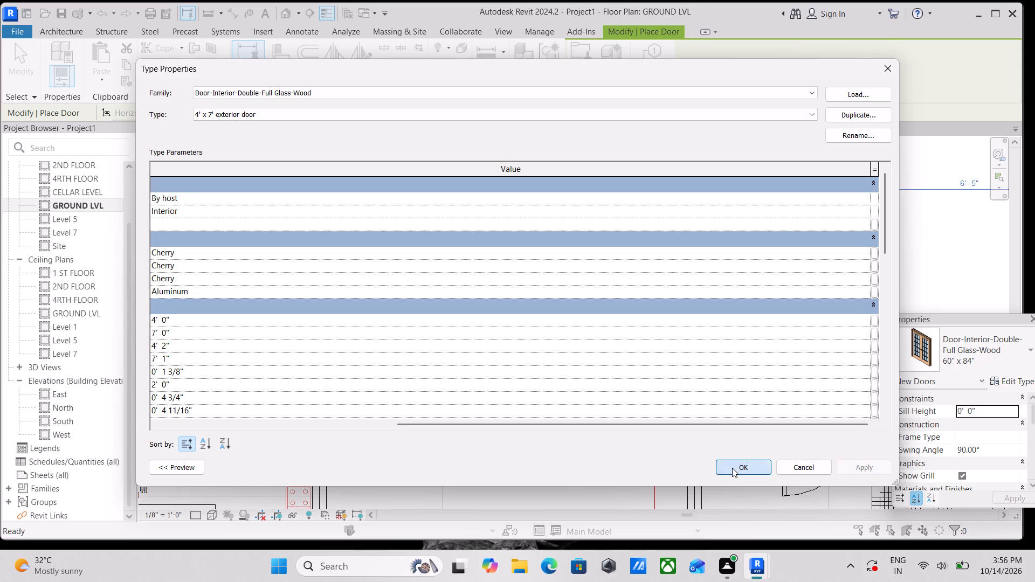
click(732, 468)
Place the 4' x 7' exterior door in the living room's outer wall, centred between grids 2 and 3 and swinging outward.
scroll(338, 113, down, 3)
scroll(528, 261, up, 3)
scroll(529, 257, down, 5)
middle_drag(530, 253, 463, 293)
scroll(470, 276, down, 1)
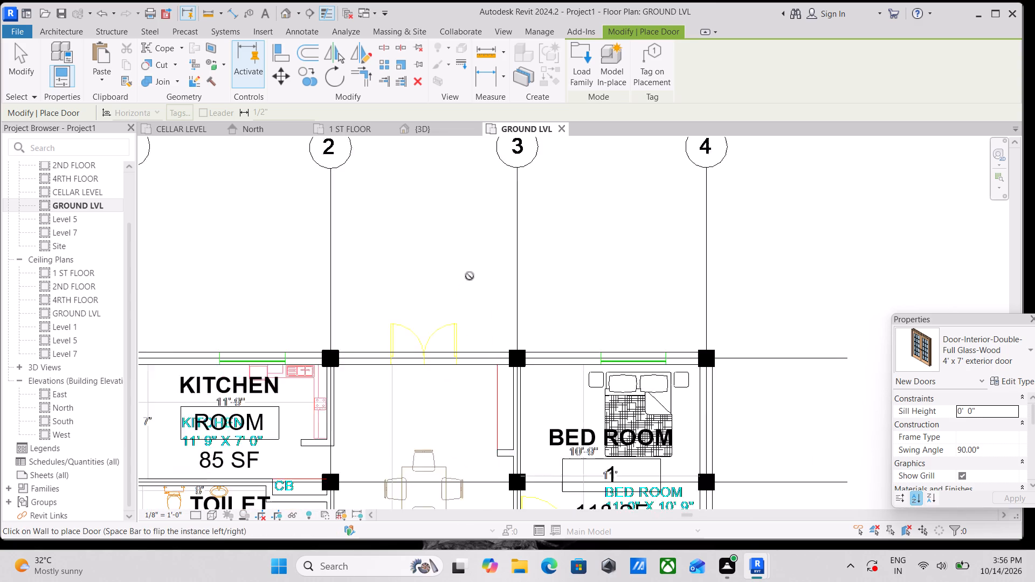
scroll(470, 276, down, 2)
scroll(438, 335, up, 7)
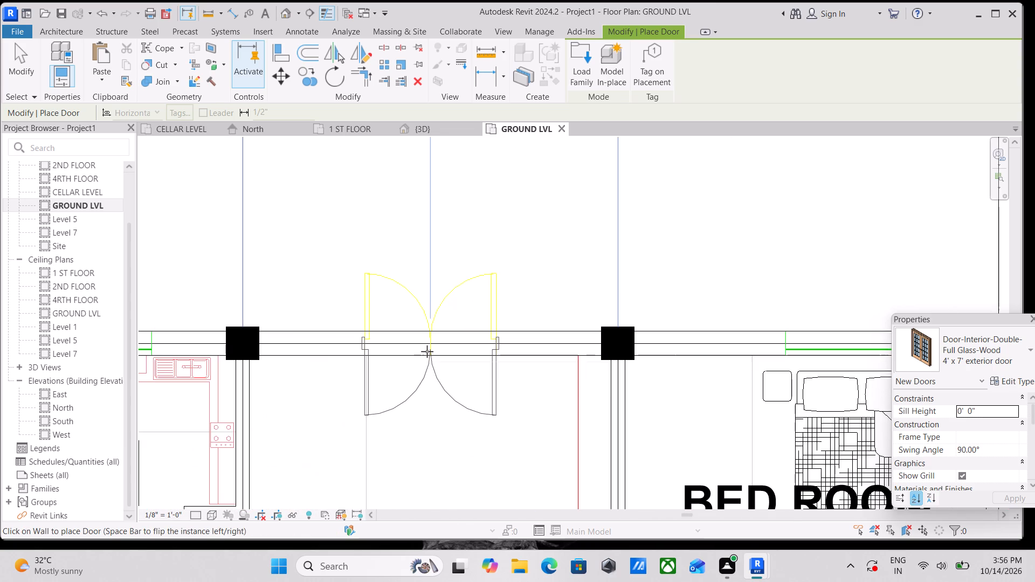
click(426, 338)
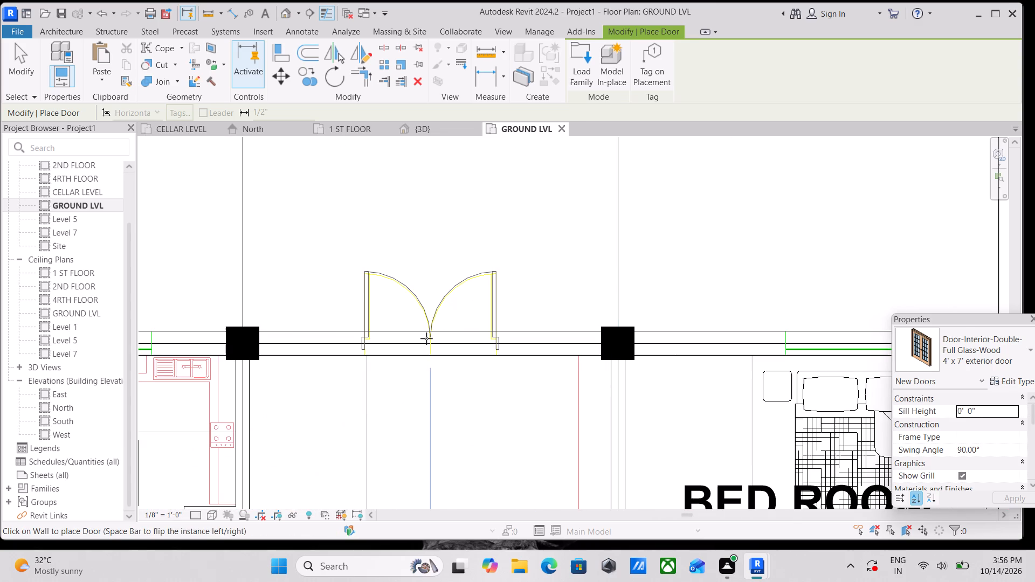
Preview single interior doors in the Residential family folder and open Door-Interior-Single-6_Panel-Wood for loading.
scroll(426, 338, down, 4)
scroll(457, 221, down, 3)
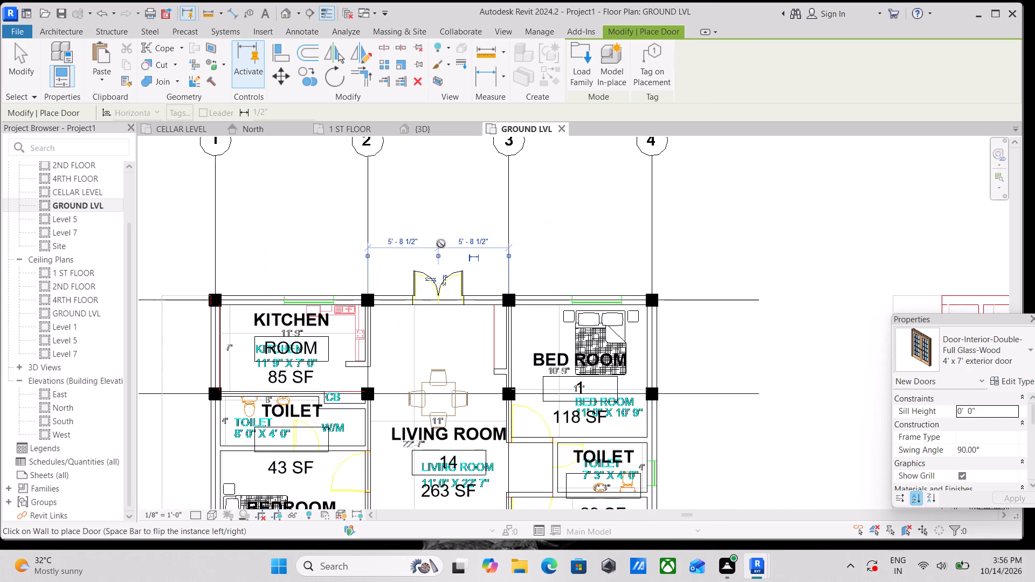
scroll(431, 254, down, 1)
middle_drag(426, 237, 434, 186)
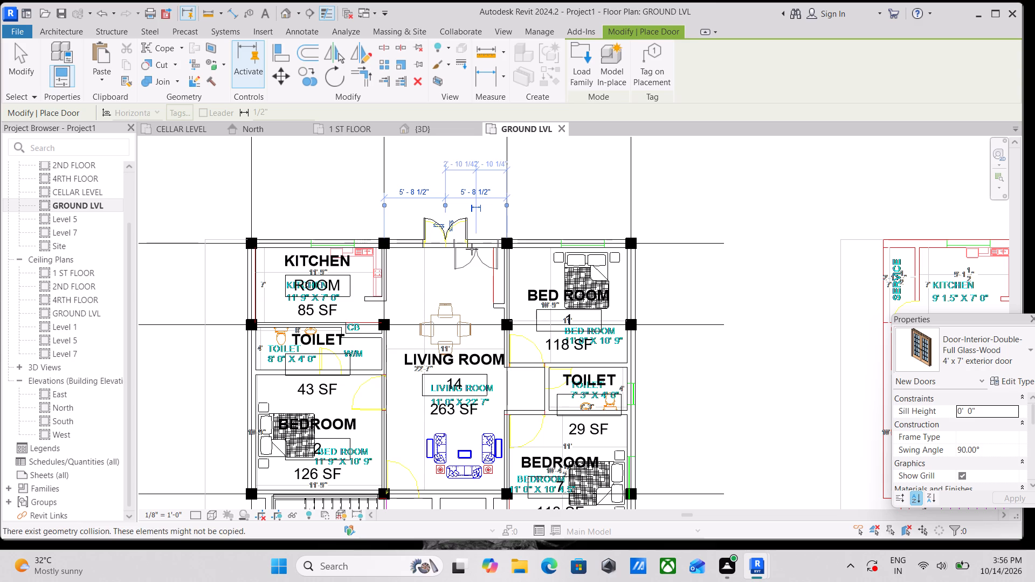
text(dr)
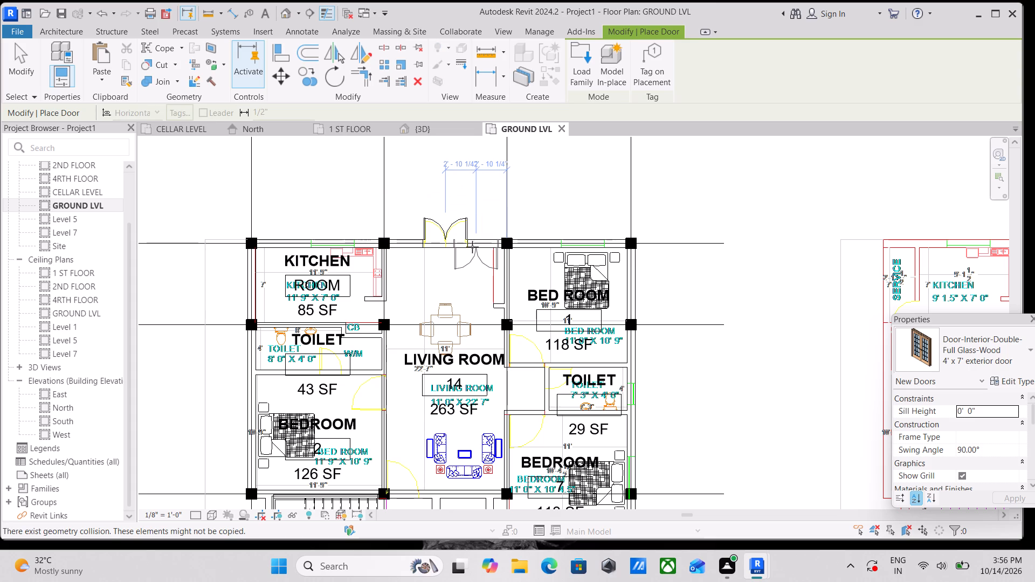
click(1006, 352)
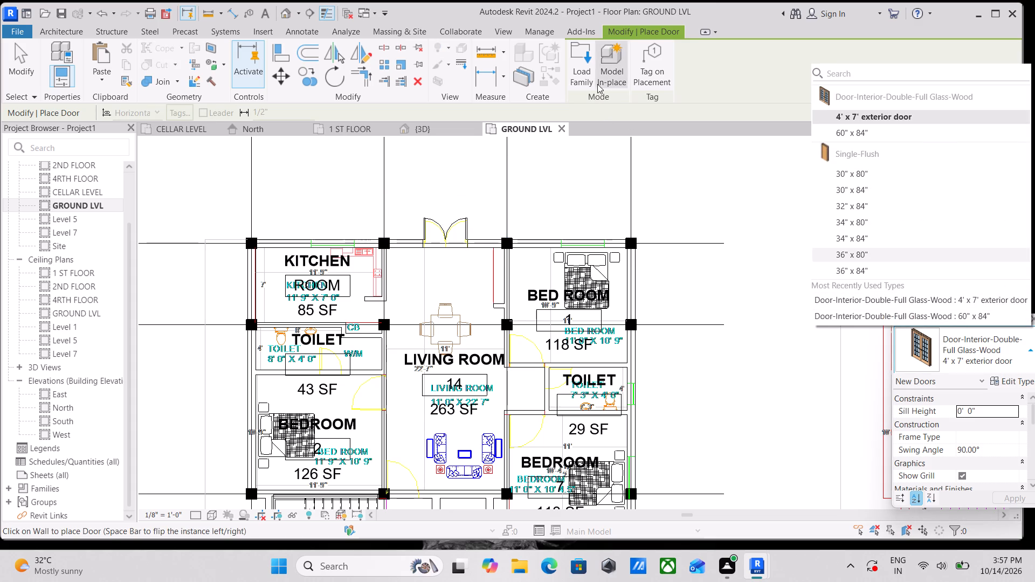
click(590, 61)
scroll(403, 211, down, 1)
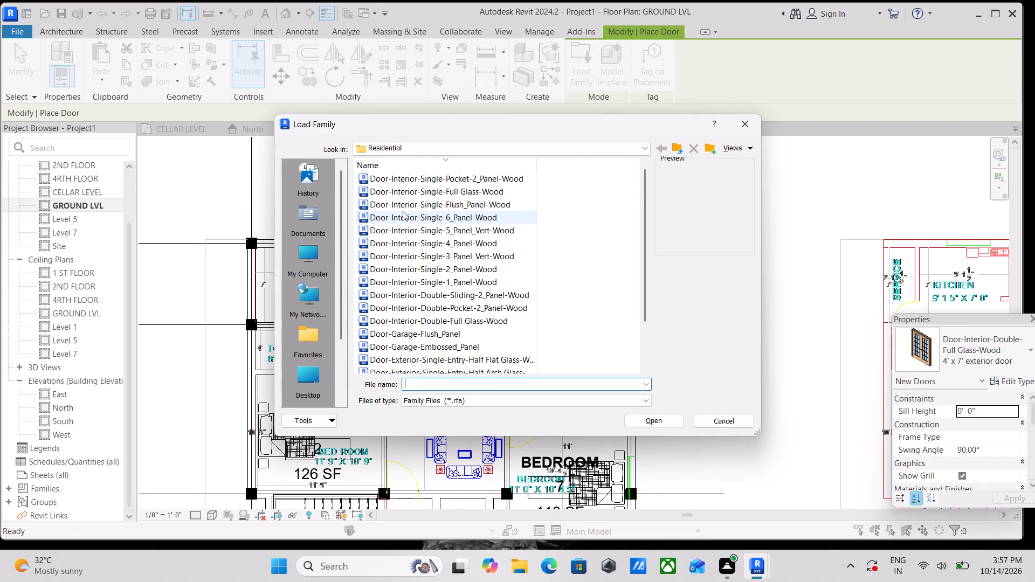
scroll(401, 215, up, 1)
click(401, 216)
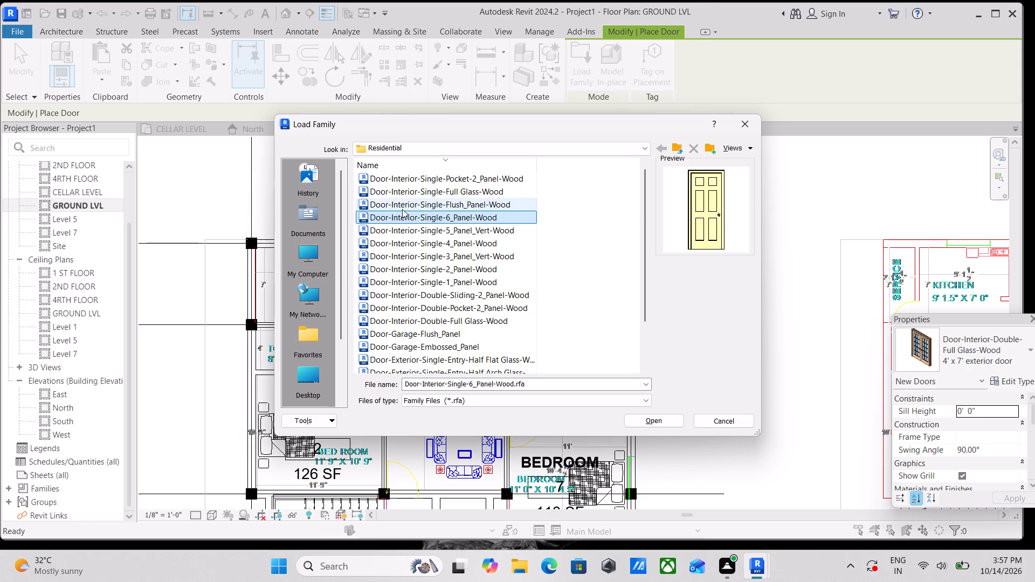
click(402, 209)
click(408, 195)
click(411, 220)
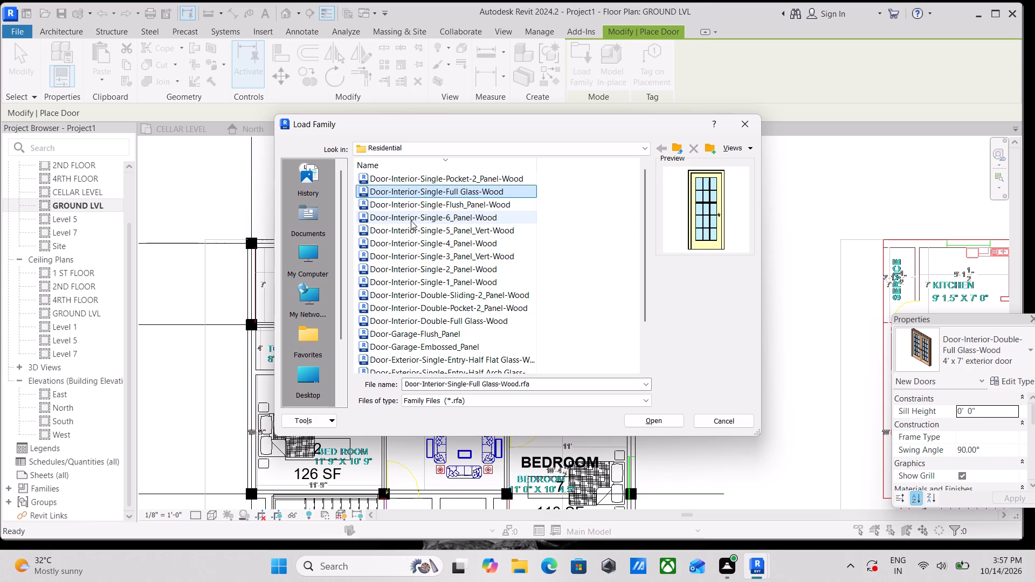
click(411, 228)
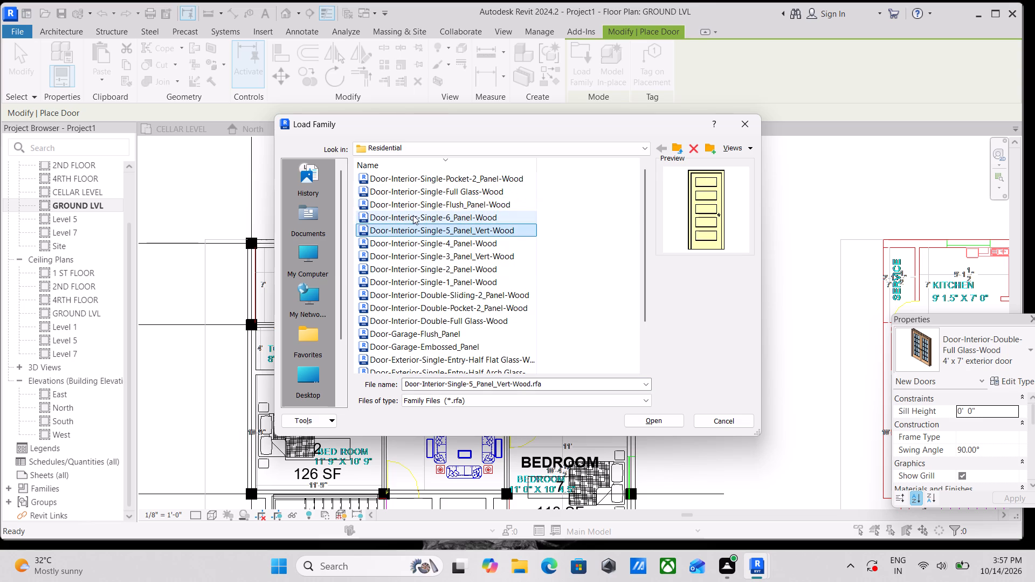
click(411, 218)
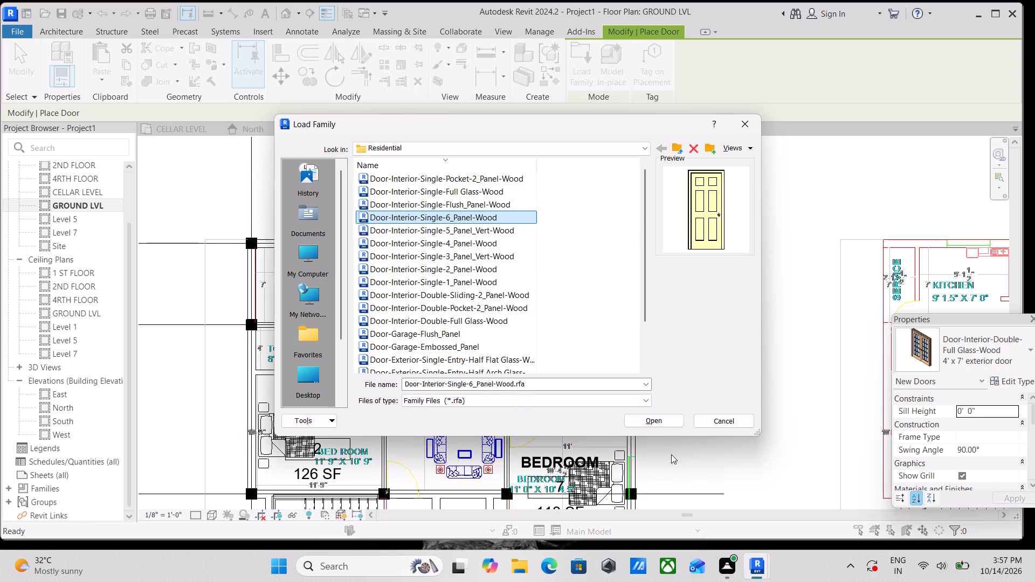
click(663, 423)
Load the 36" x 96" type of the Door-Interior-Single-6_Panel-Wood family.
scroll(406, 287, down, 1)
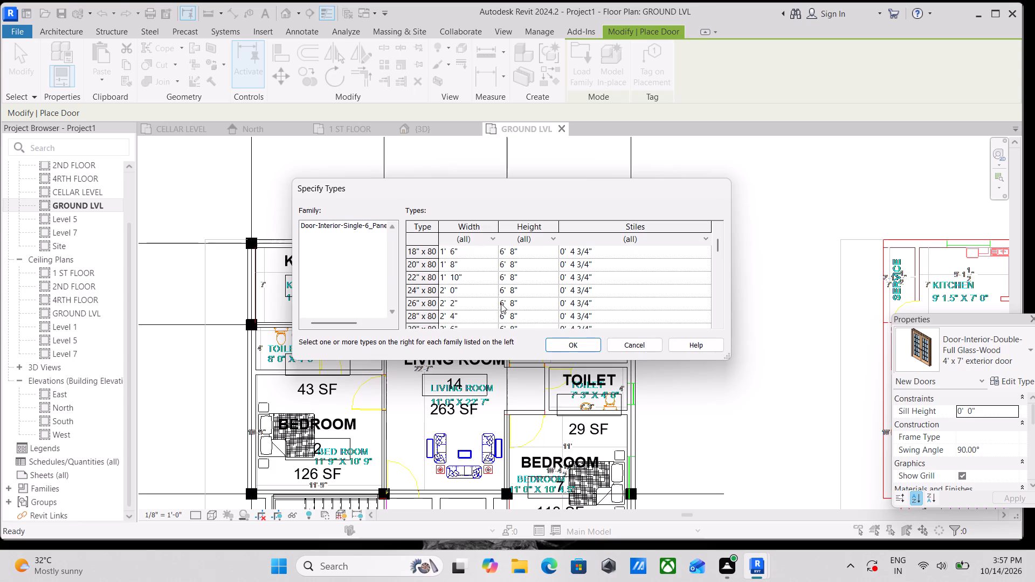
scroll(501, 303, down, 13)
scroll(478, 302, up, 1)
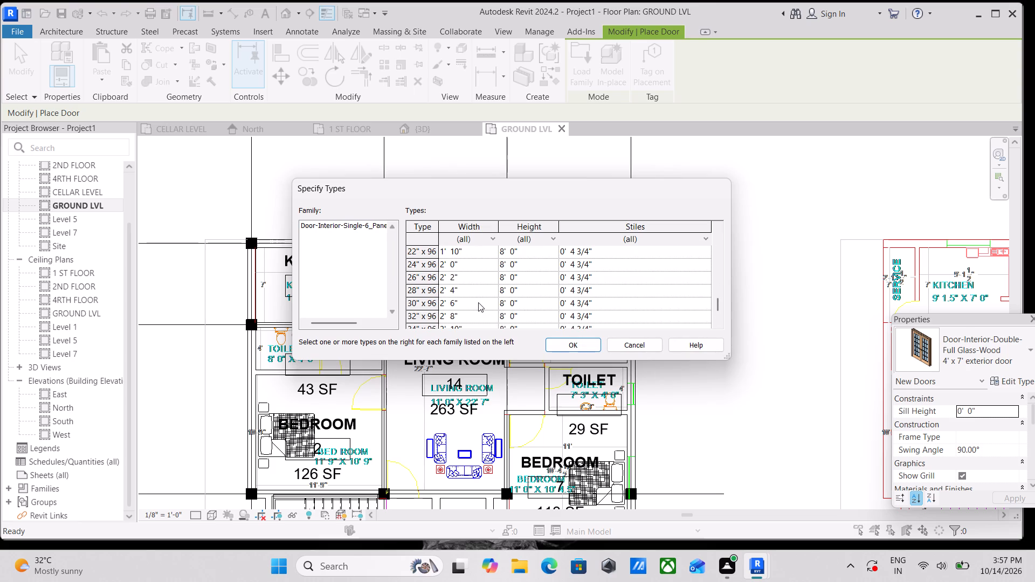
scroll(478, 302, down, 2)
scroll(478, 302, up, 8)
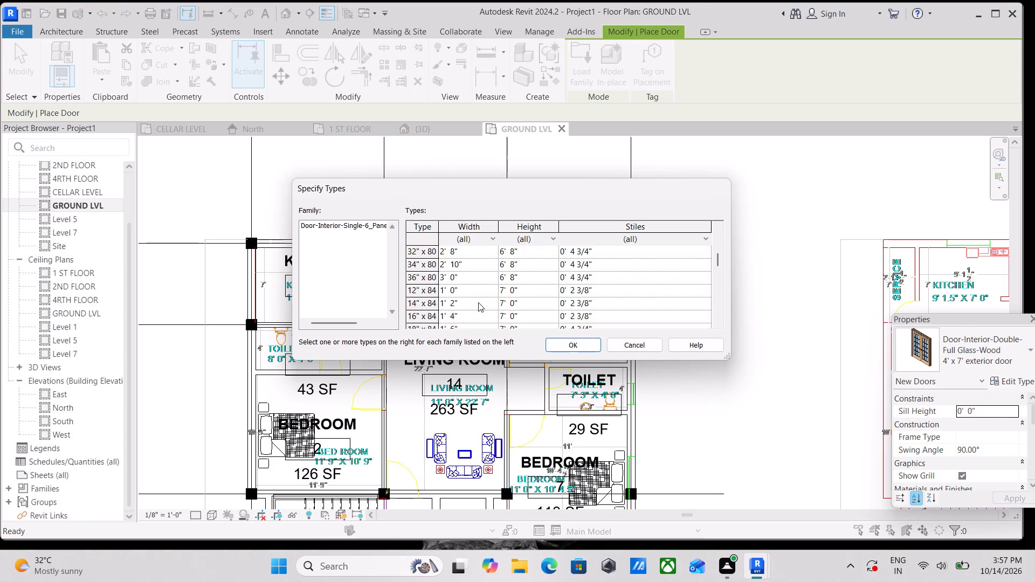
scroll(478, 302, up, 16)
scroll(478, 302, down, 4)
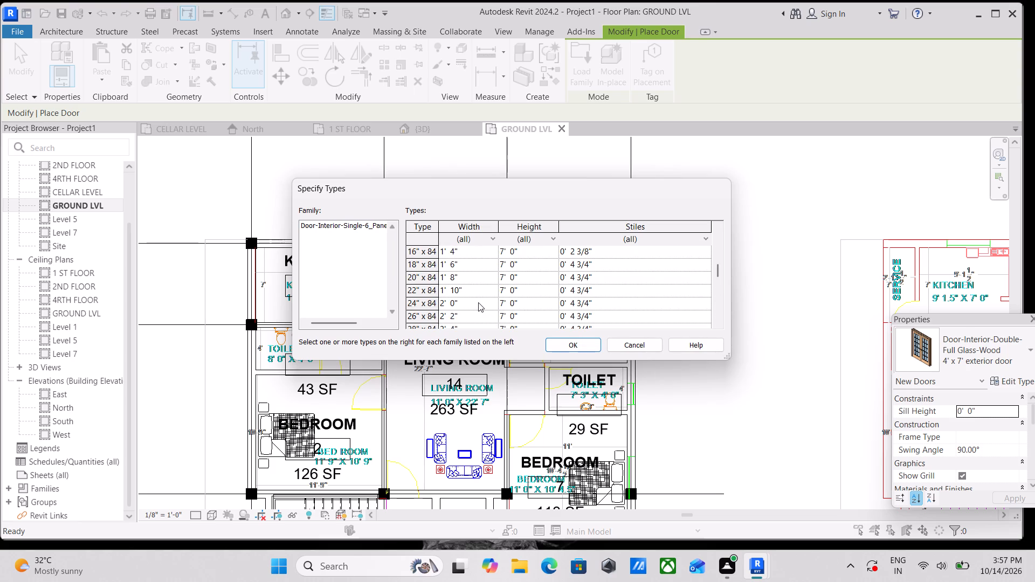
scroll(478, 302, down, 12)
click(478, 302)
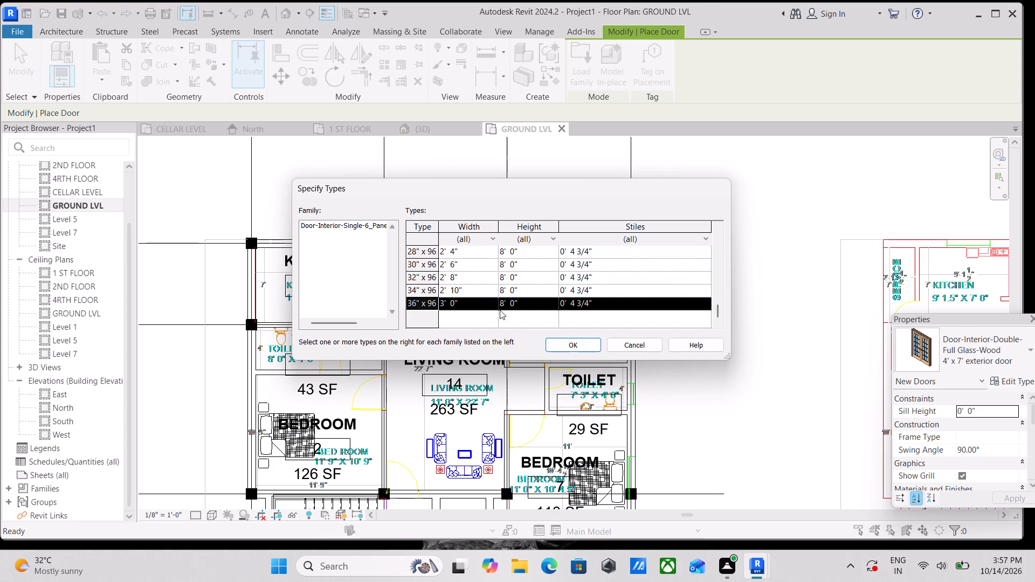
scroll(585, 331, down, 3)
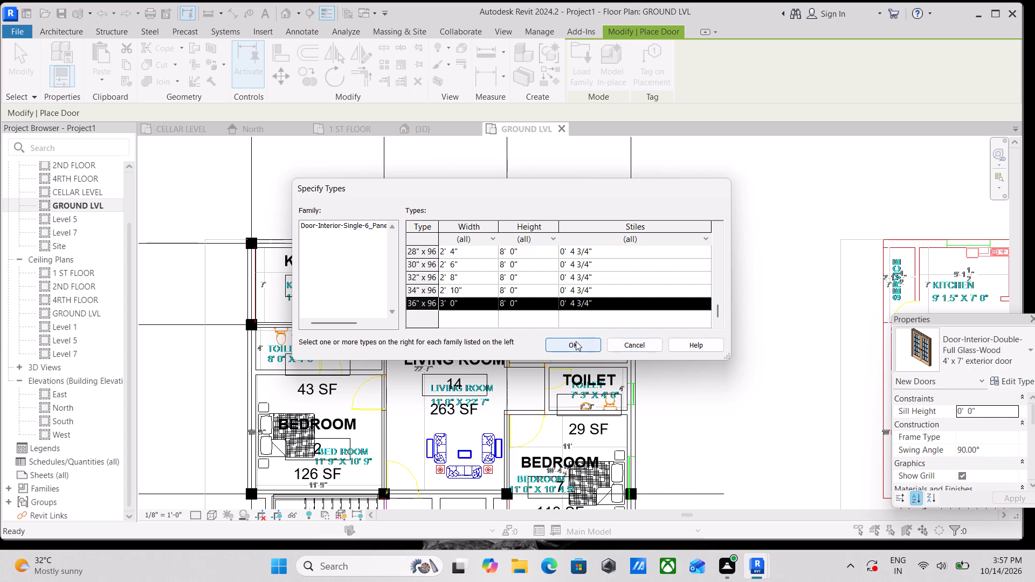
click(577, 341)
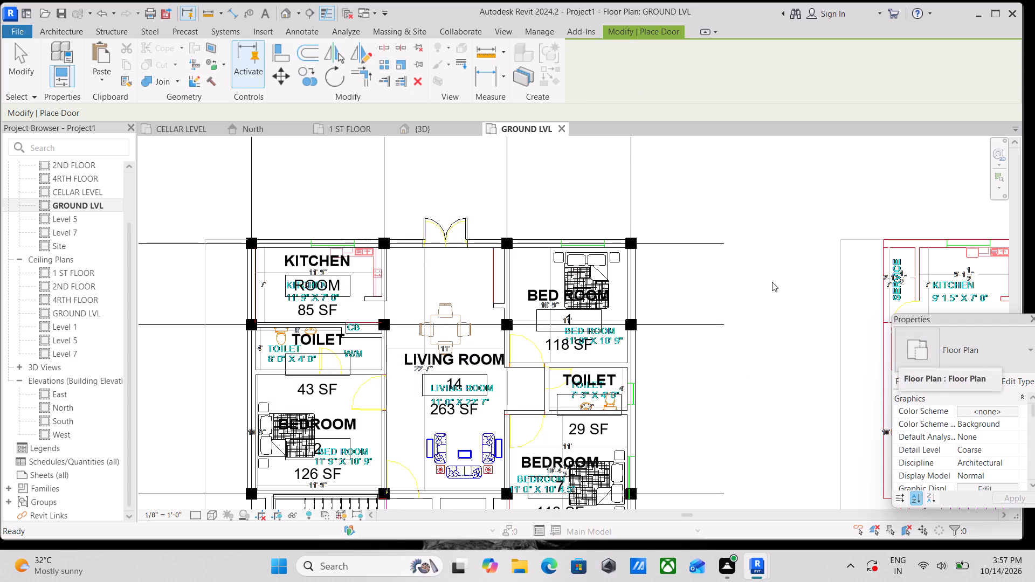
Duplicate the 36" x 96" type of the Door-Interior-Single-6_Panel-Wood family as "interior door 3' 4" x 7'".
text(dr)
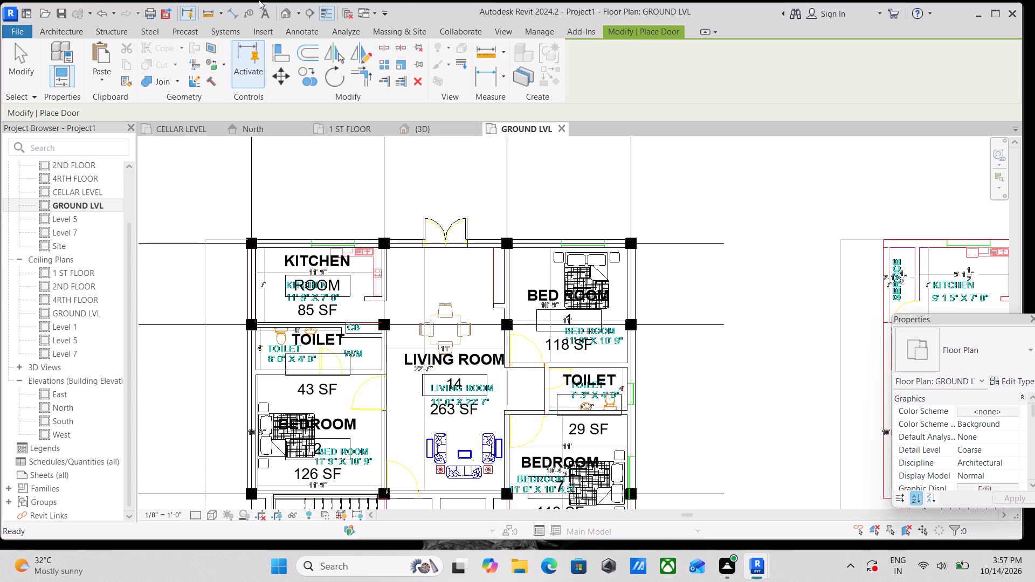
click(57, 30)
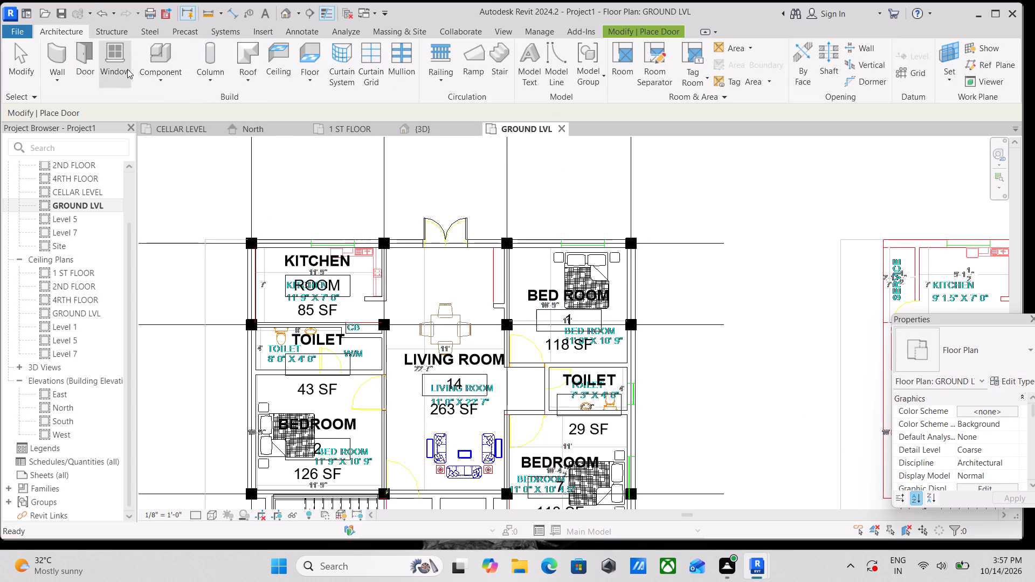
click(85, 74)
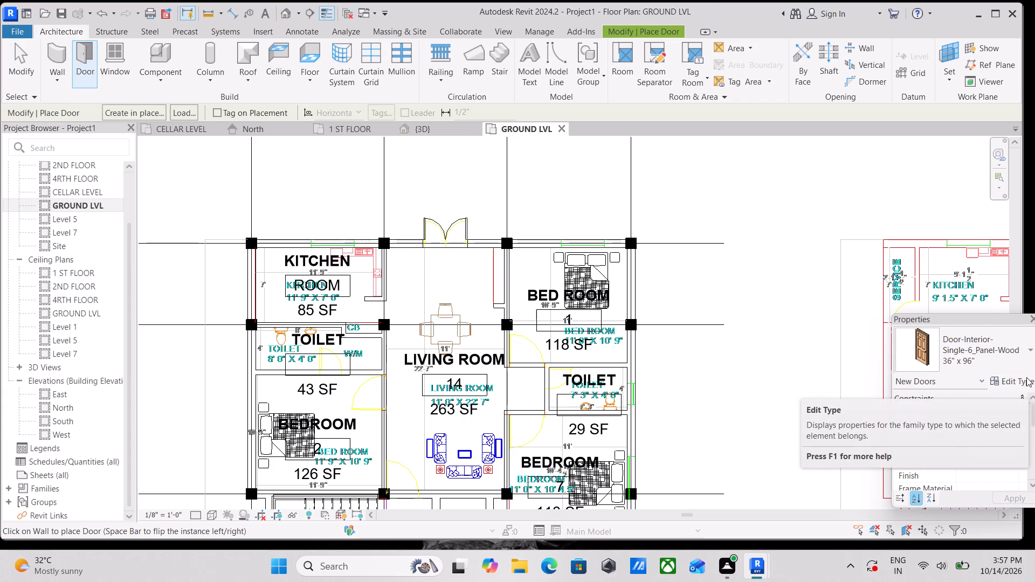
click(1027, 351)
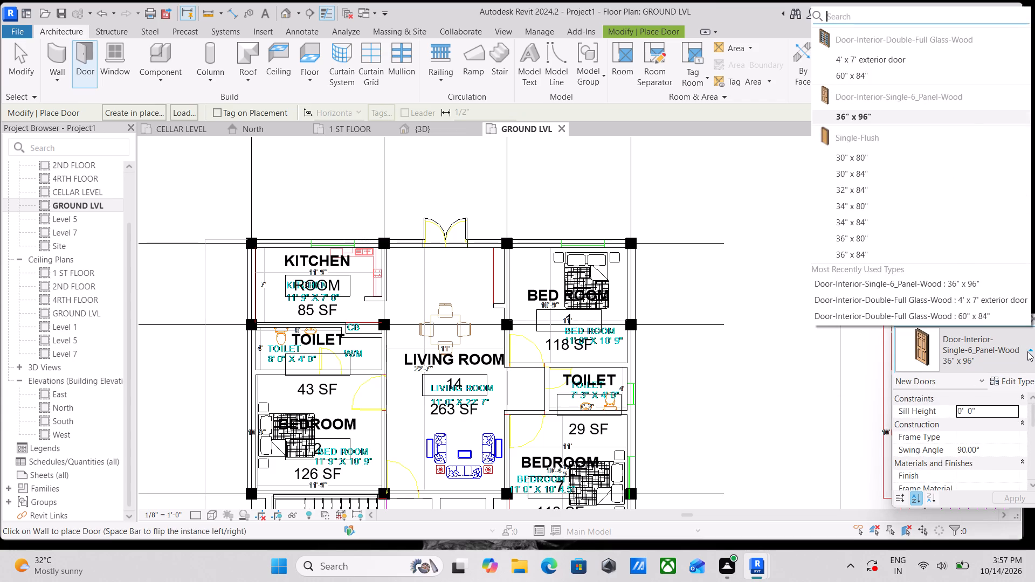
click(1027, 351)
click(1026, 380)
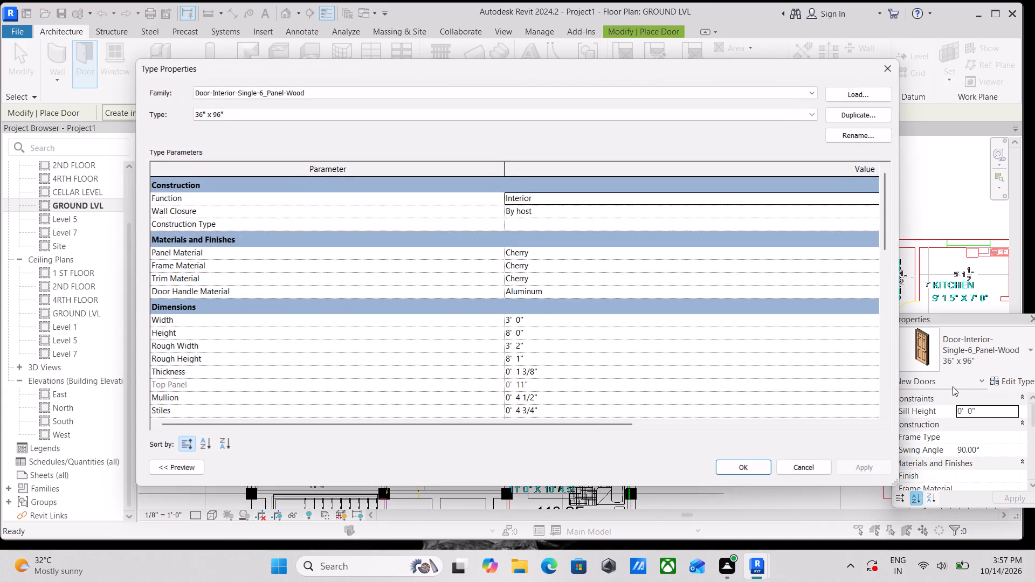
click(854, 115)
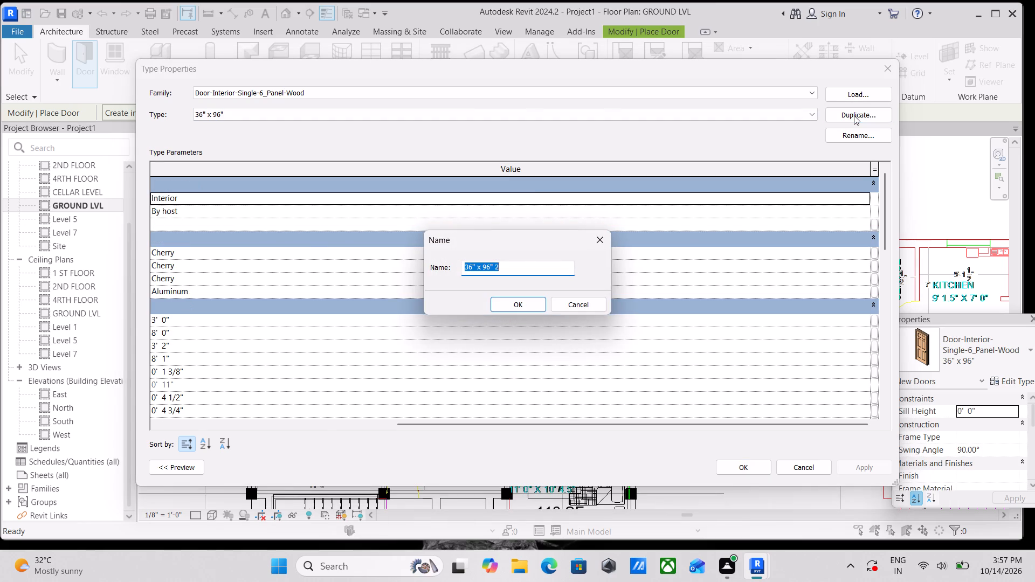
key(BackSpace)
text(in)
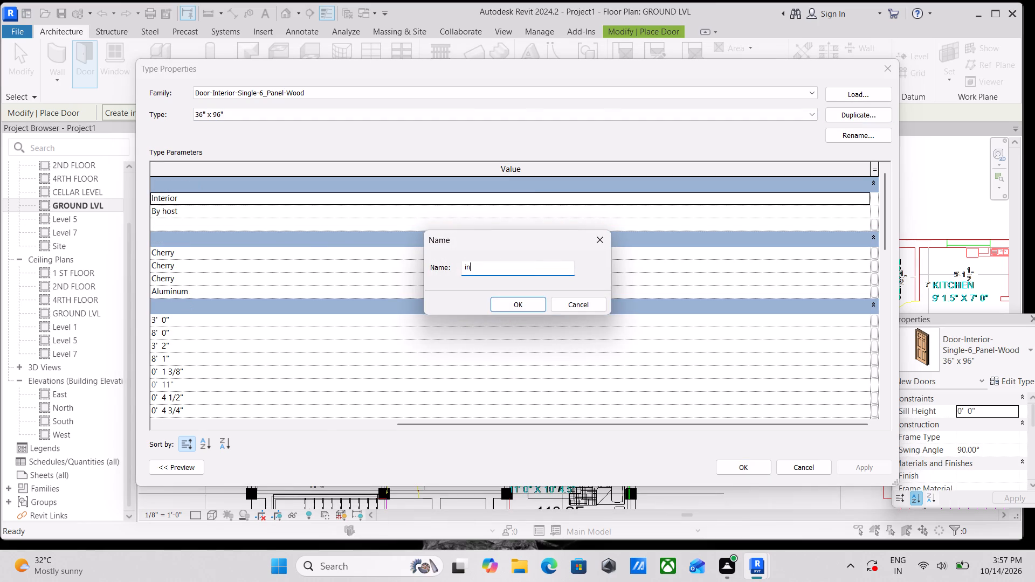
text(ter)
text(ior)
key(space)
text(door)
key(space)
text(3;)
key(BackSpace)
key(apostrophe)
key(space)
text(4)
key(shift+quotedbl)
key(space)
text(x)
key(space)
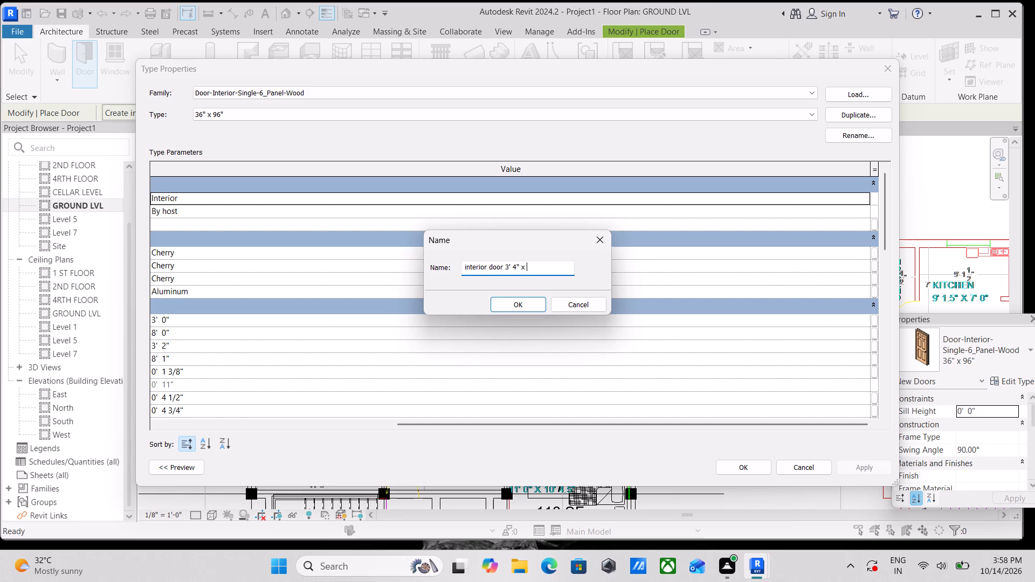
text(7')
click(523, 306)
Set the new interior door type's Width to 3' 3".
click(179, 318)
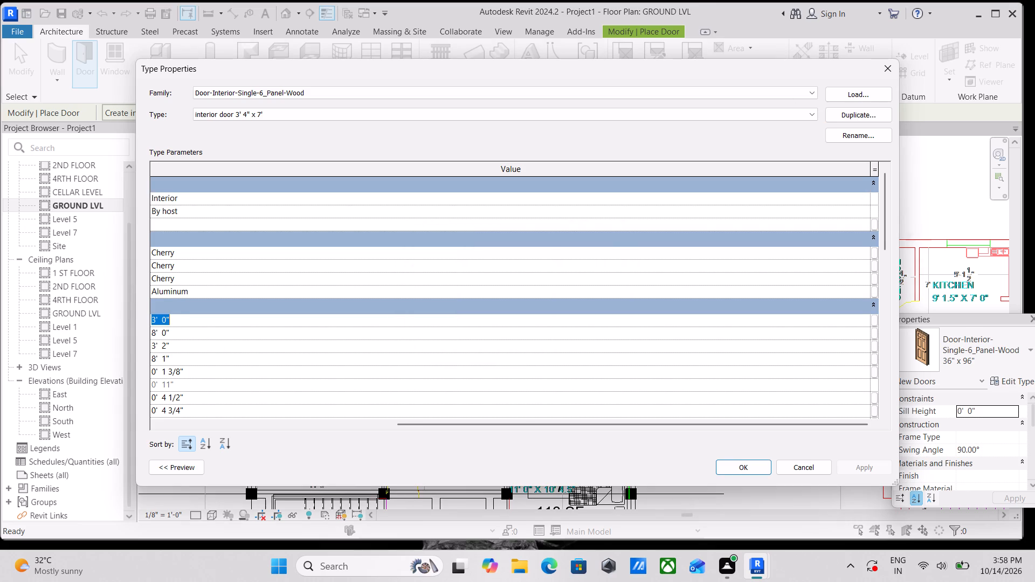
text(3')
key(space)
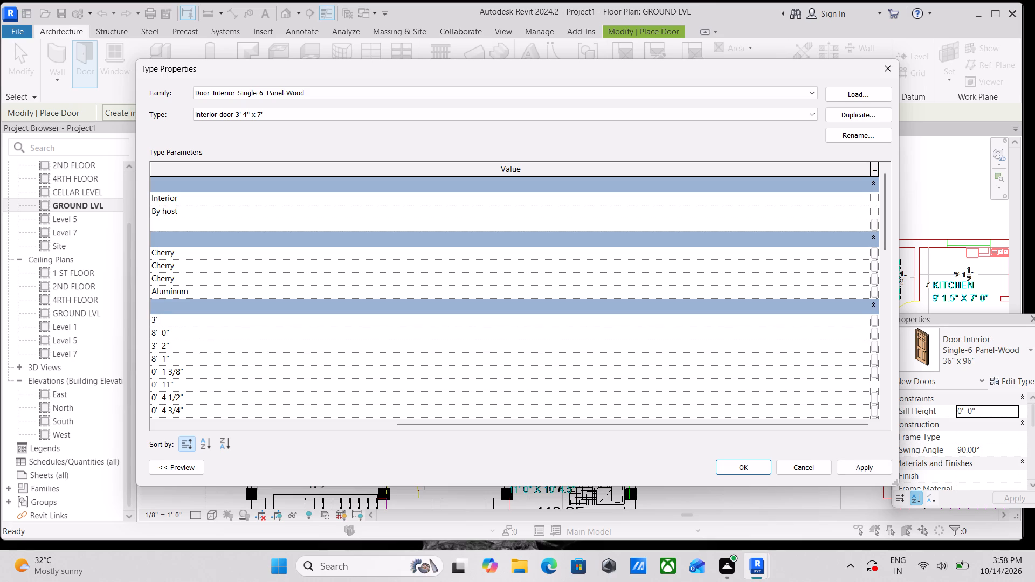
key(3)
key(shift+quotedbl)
Set the interior door type's Height to 7' and its Width to 3' 4", and apply the type changes.
click(198, 336)
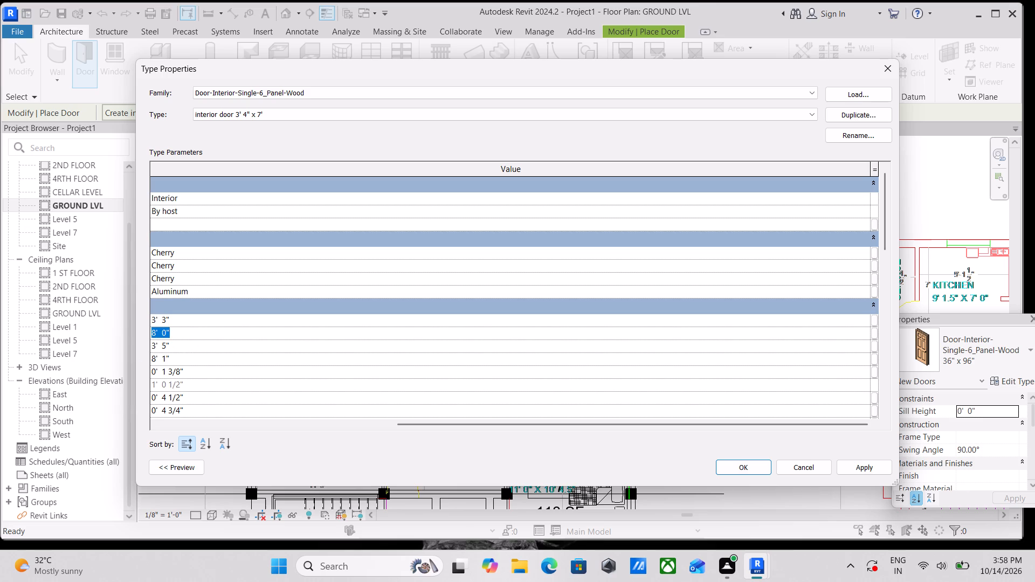
key(7)
key(apostrophe)
click(185, 320)
text(3')
key(space)
text(4)
key(shift+quotedbl)
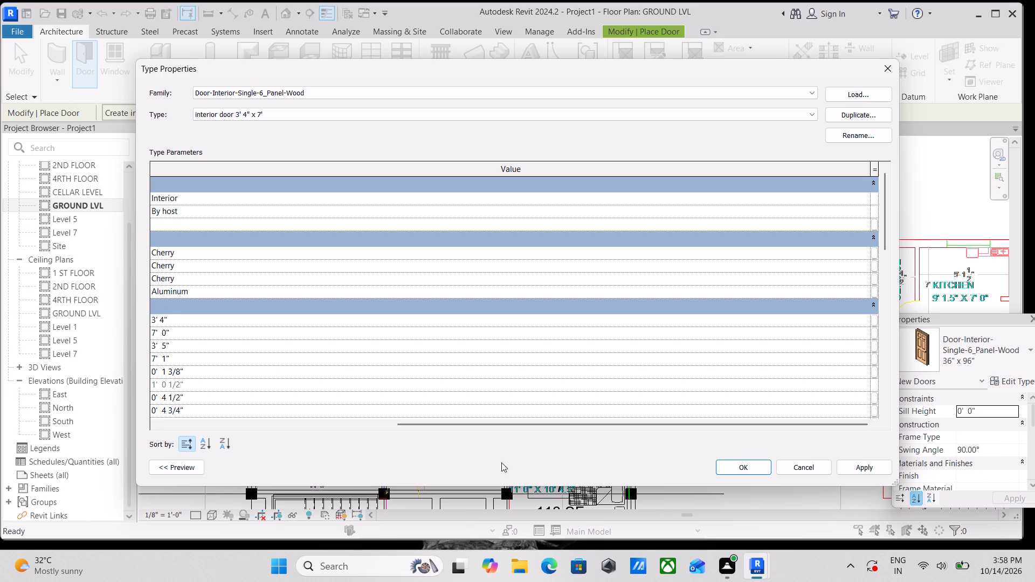
click(871, 469)
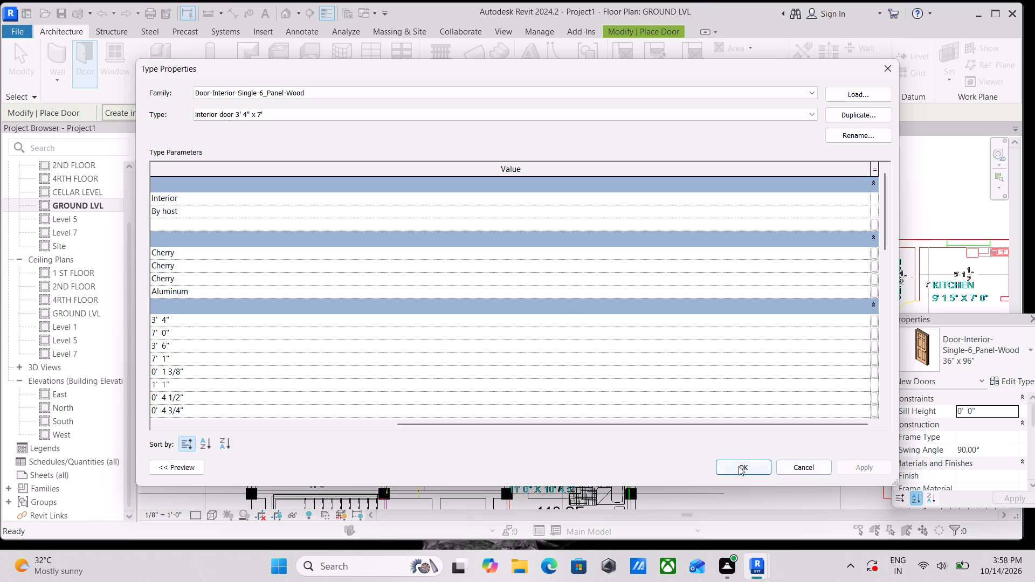
click(735, 465)
Place the 3' 4" x 7' interior door in Bed Room 1's wall beside the toilet, swinging into the passage.
scroll(513, 363, up, 2)
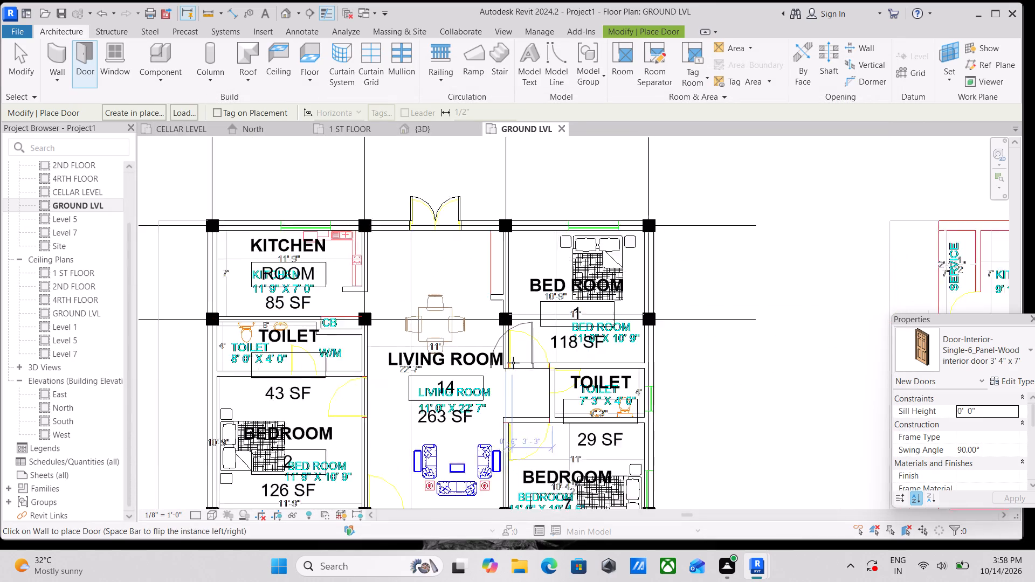
scroll(522, 371, up, 3)
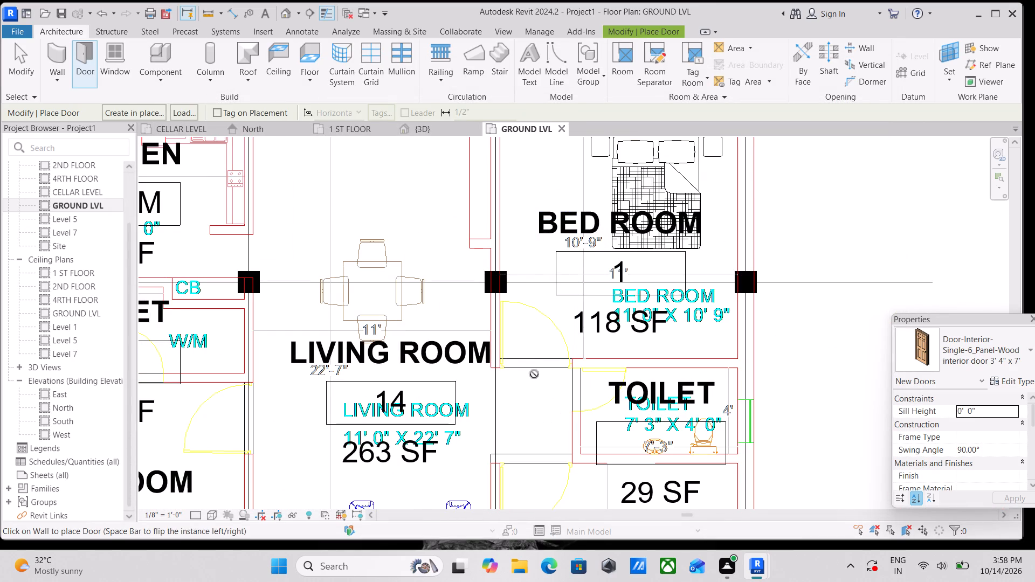
scroll(536, 372, up, 6)
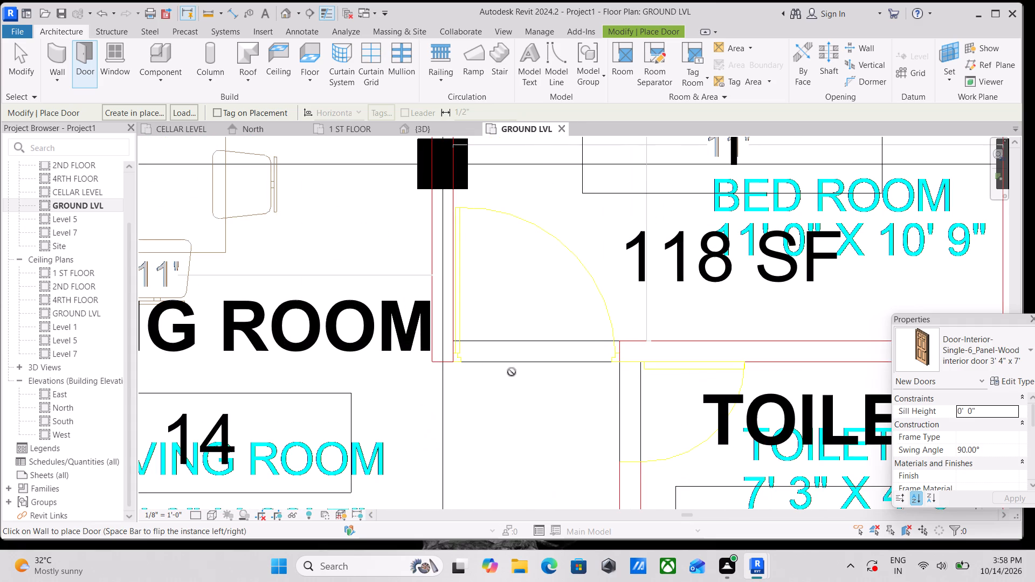
click(537, 359)
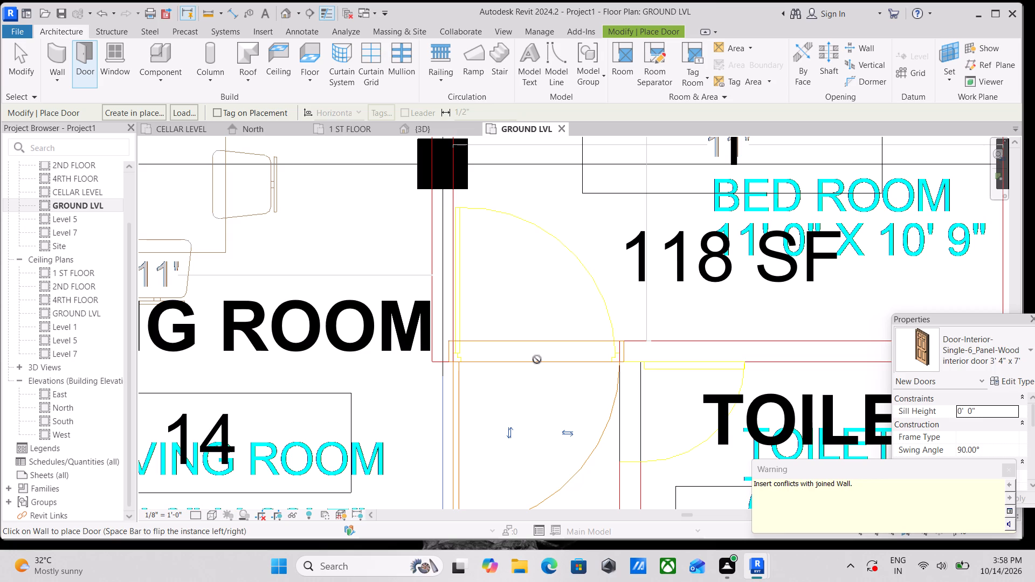
key(Escape)
key(Escape)
Select the placed interior door and examine it within its wall in the 3D view.
click(589, 463)
scroll(594, 435, down, 3)
middle_drag(594, 431, 594, 331)
scroll(601, 314, down, 2)
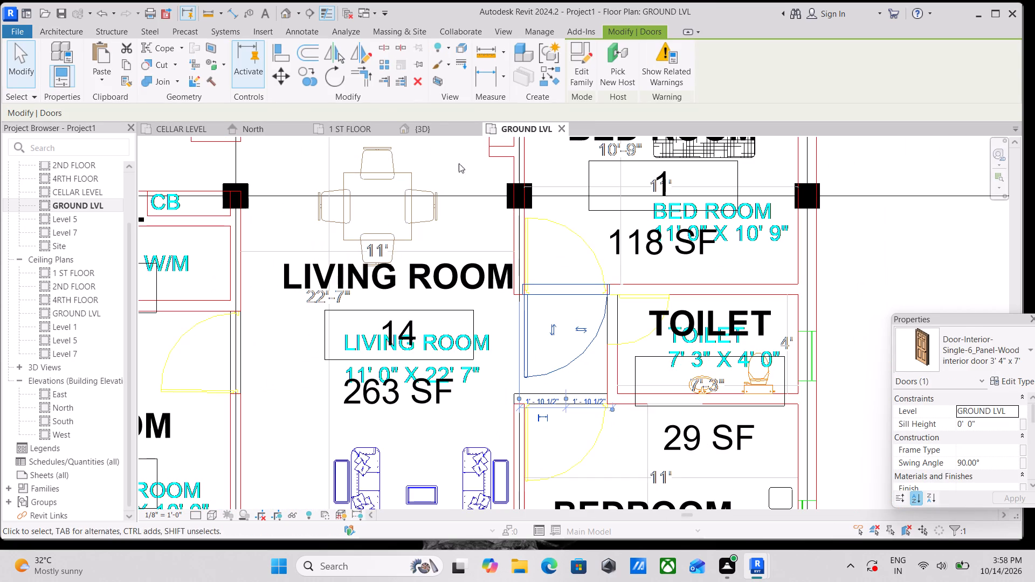
click(429, 130)
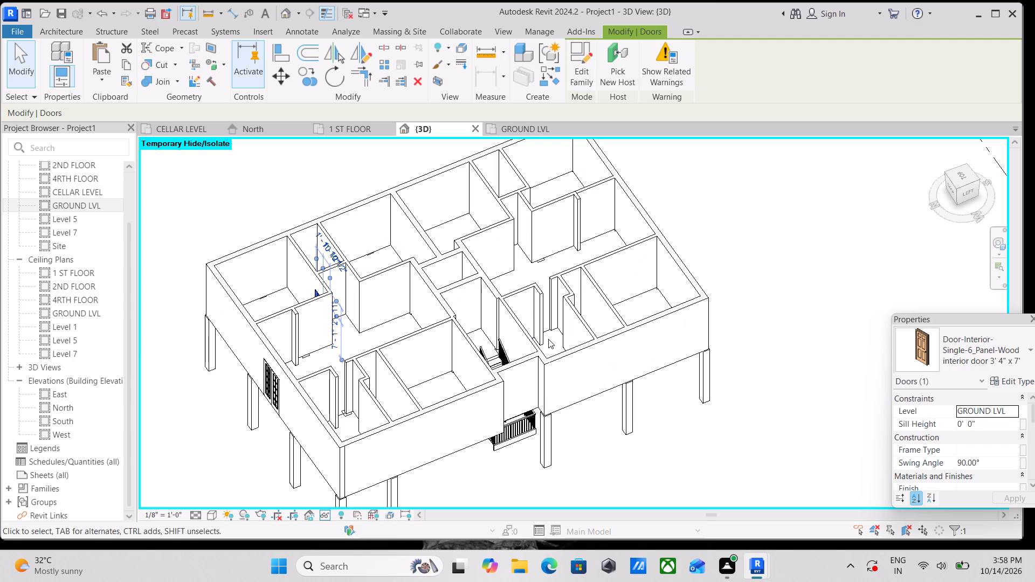
scroll(523, 297, down, 1)
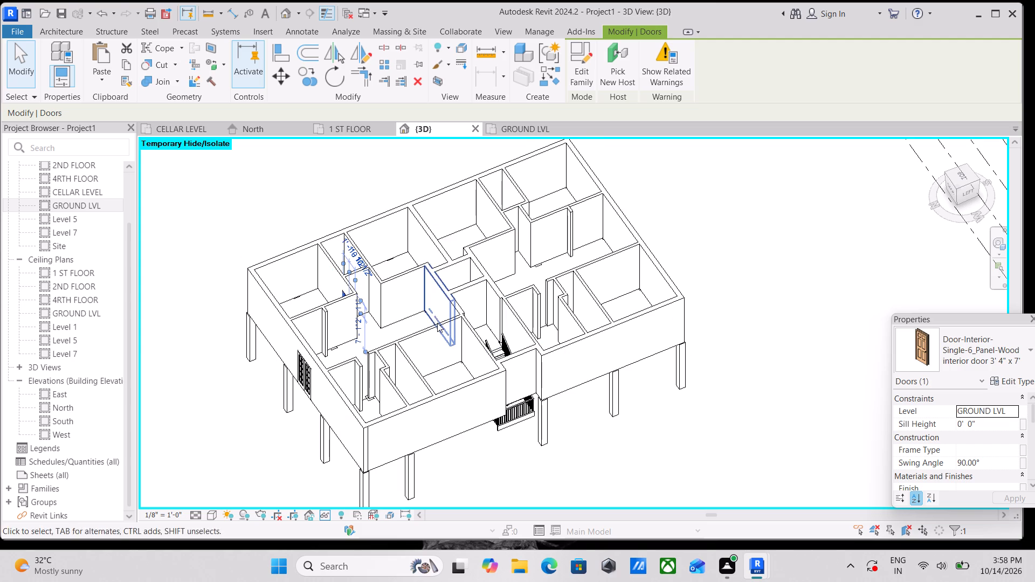
shift+middle_drag(463, 331, 256, 248)
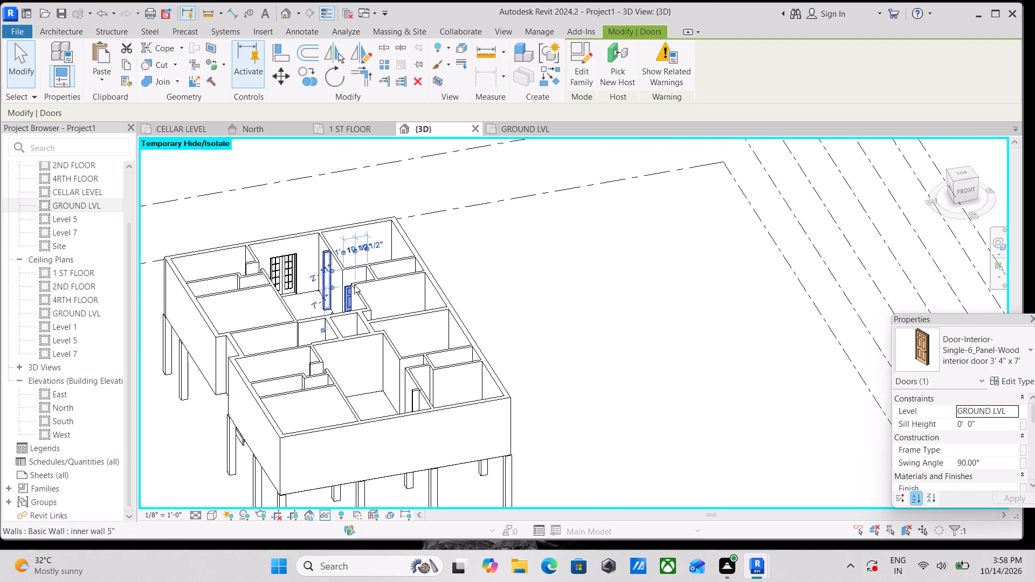
scroll(357, 282, up, 3)
shift+middle_drag(336, 337, 469, 406)
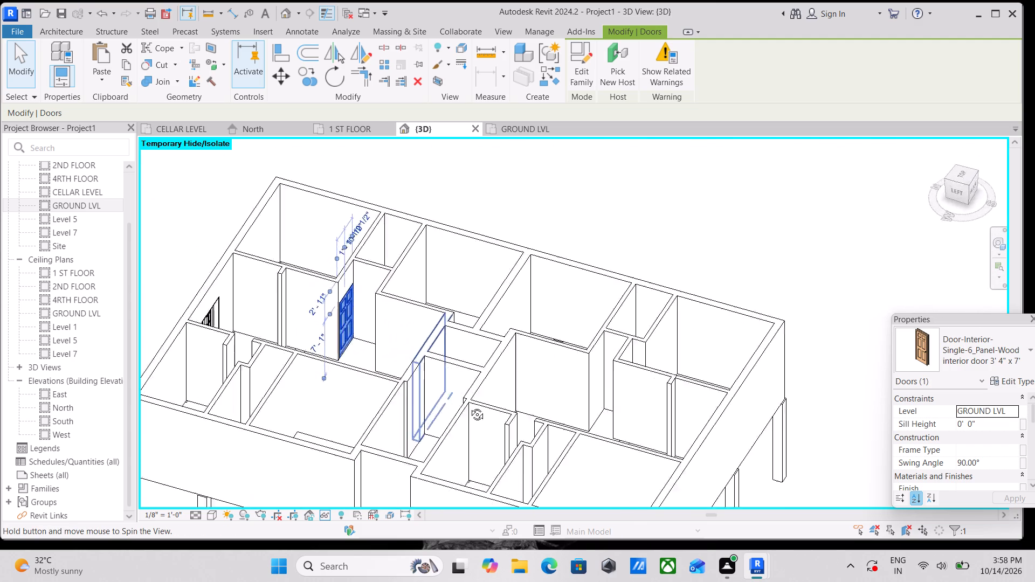
shift+middle_drag(469, 406, 531, 456)
middle_drag(354, 373, 493, 353)
scroll(367, 310, up, 5)
Set the Width of the "interior door 3' 4" x 7'" type to 3' 2" and apply the change.
click(366, 306)
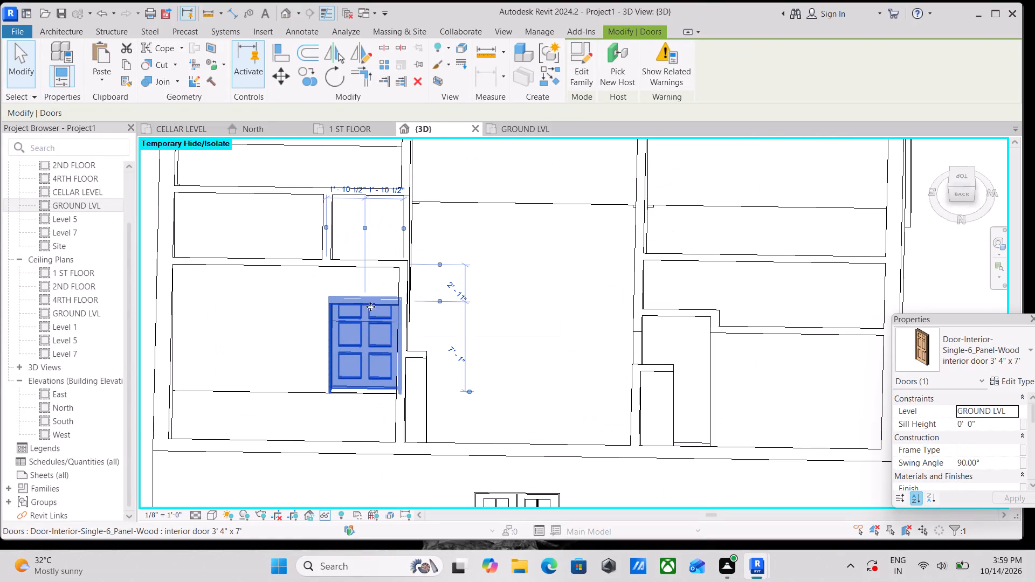
click(1026, 355)
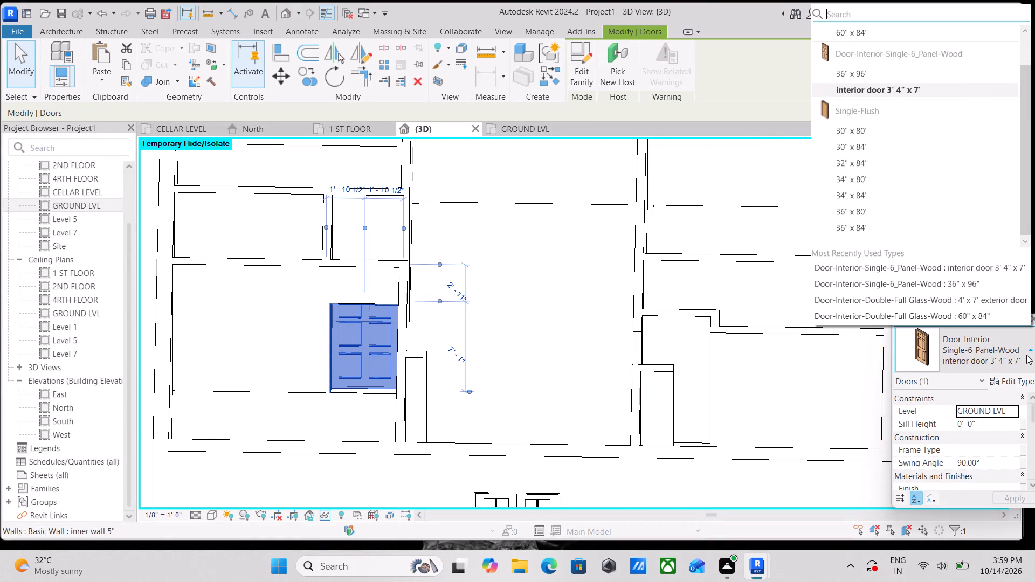
click(1015, 383)
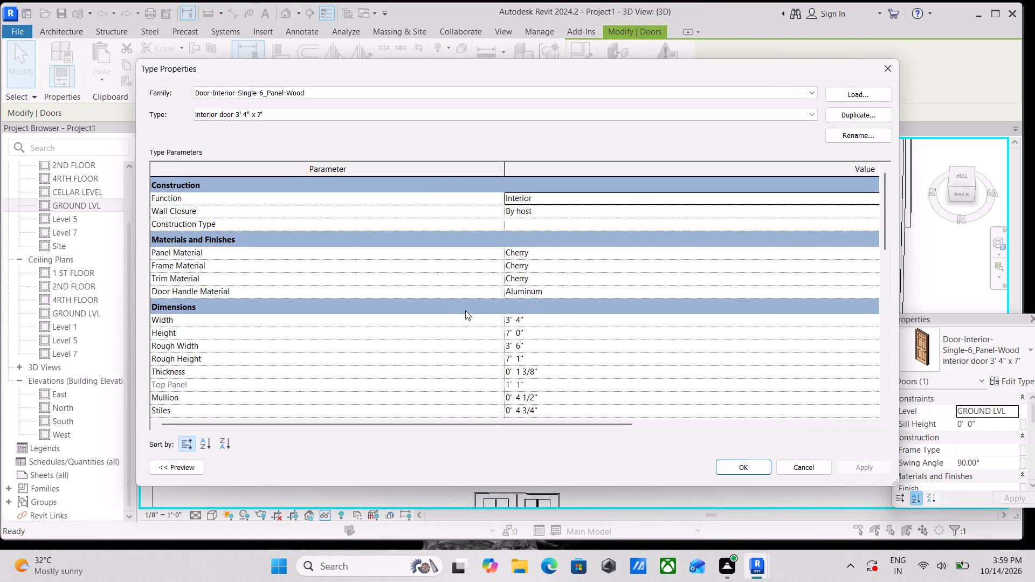
click(534, 318)
key(3)
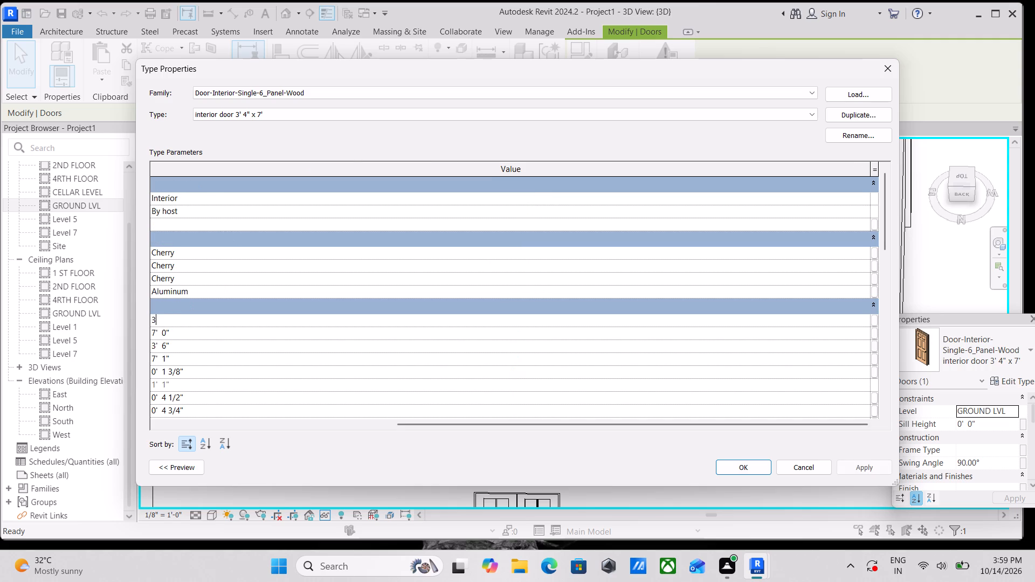
key(apostrophe)
key(space)
text(2)
key(shift+quotedbl)
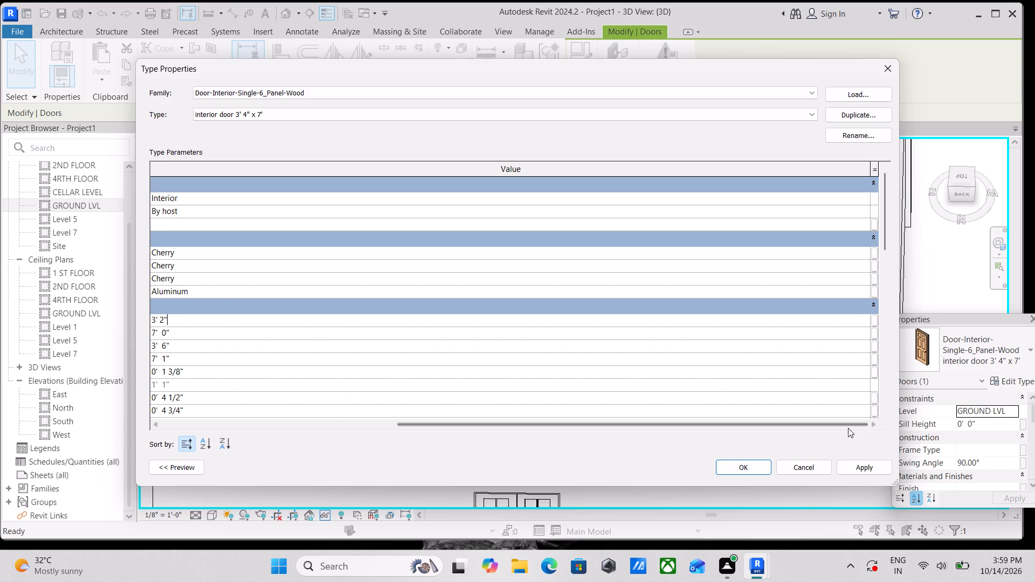
click(870, 467)
click(729, 467)
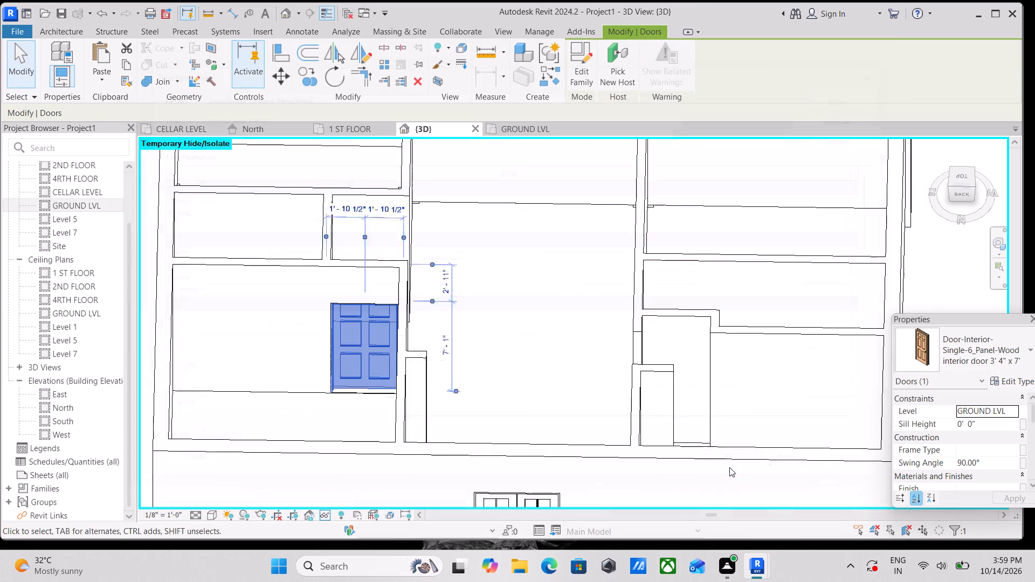
Deselect the door and examine its fit and the surrounding ground level walls from several angles in 3D.
scroll(440, 378, down, 6)
key(Escape)
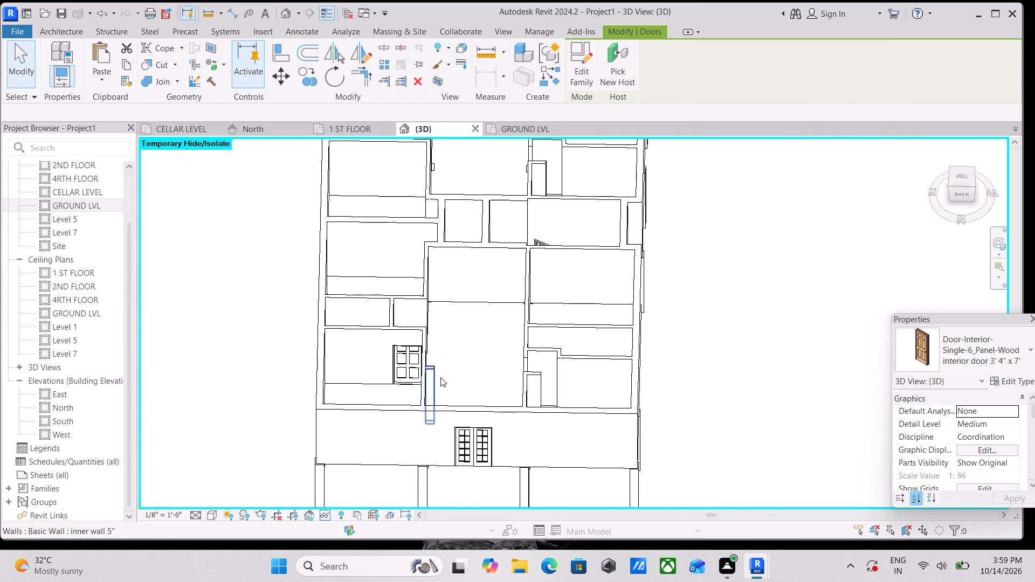
shift+middle_drag(452, 341, 241, 289)
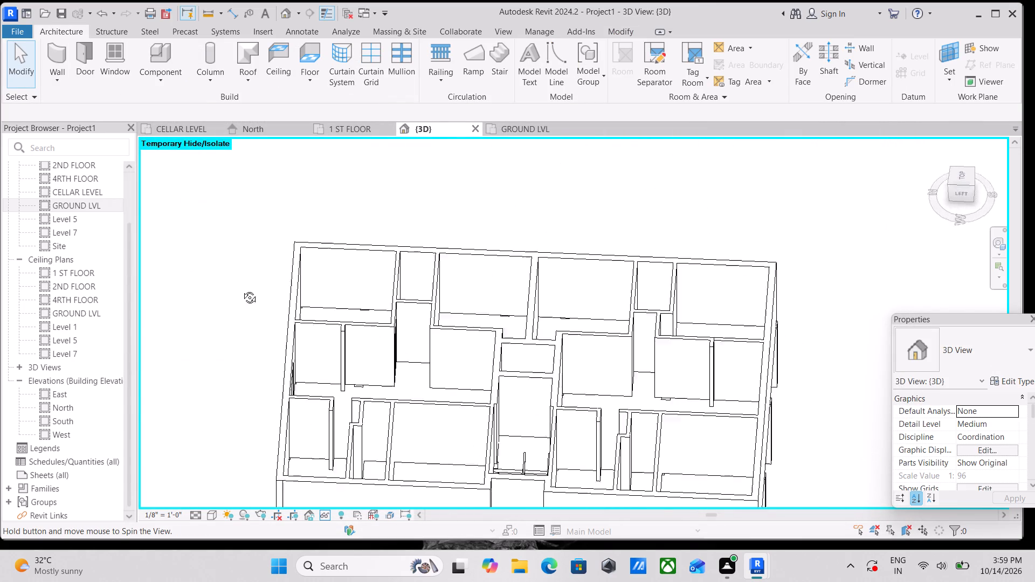
shift+middle_drag(241, 289, 229, 261)
shift+middle_drag(467, 329, 560, 369)
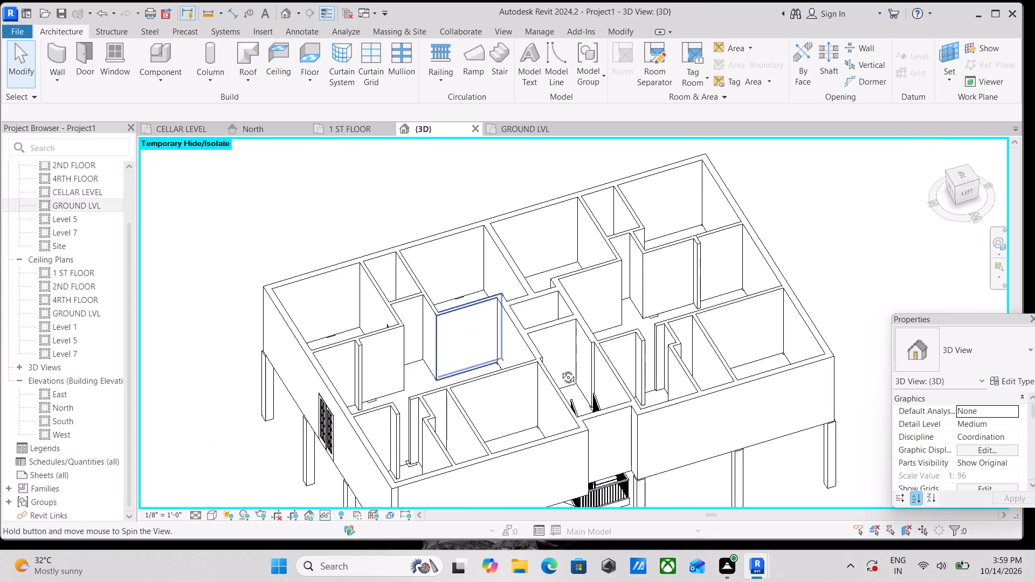
shift+middle_drag(560, 369, 490, 419)
scroll(398, 354, up, 3)
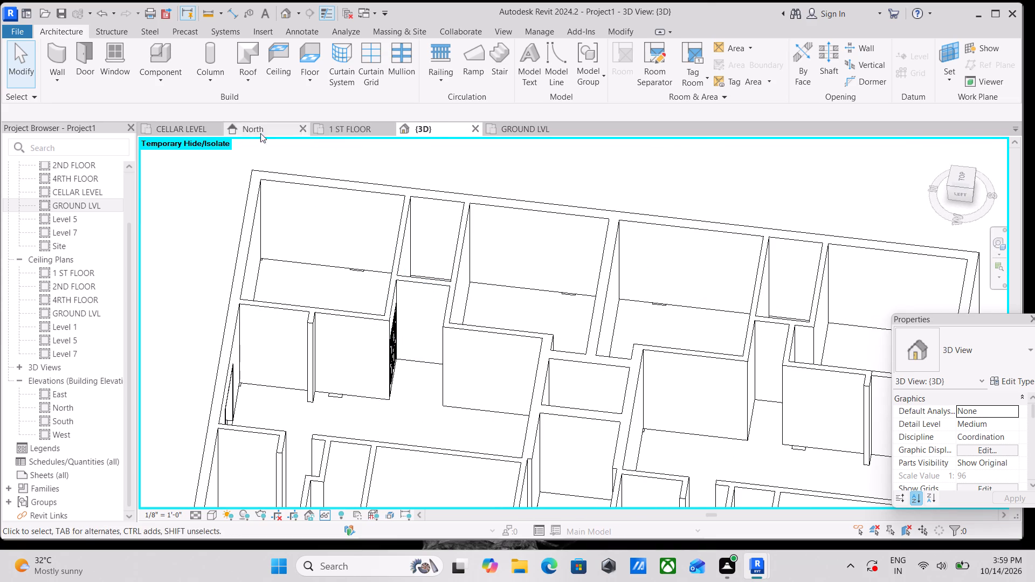
In the GROUND LVL floor plan, flip the Bed Room 1 door to swing into the bedroom, hinged on the living room side.
click(510, 131)
scroll(412, 251, down, 2)
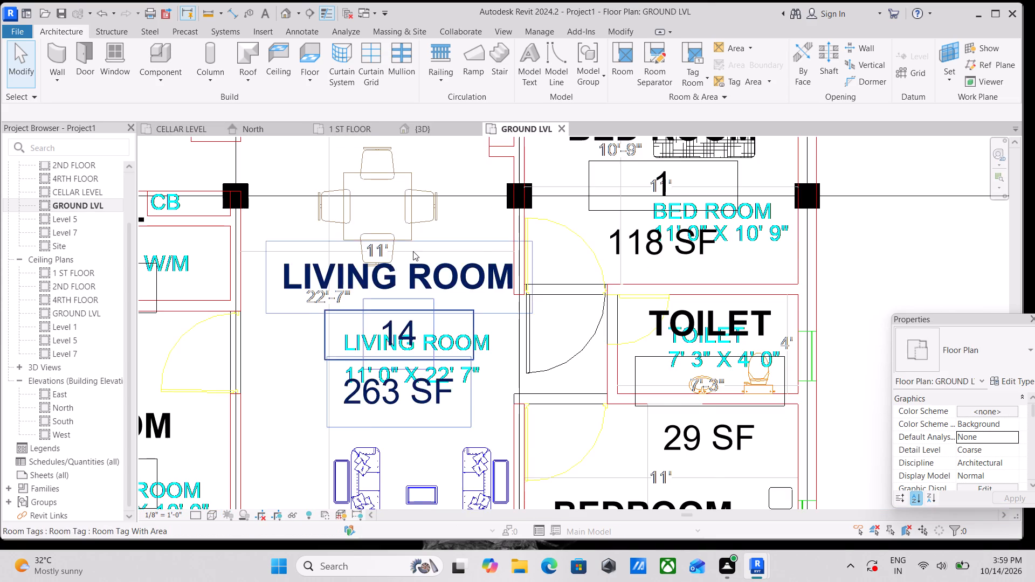
scroll(413, 251, down, 1)
scroll(514, 244, down, 1)
scroll(509, 266, up, 2)
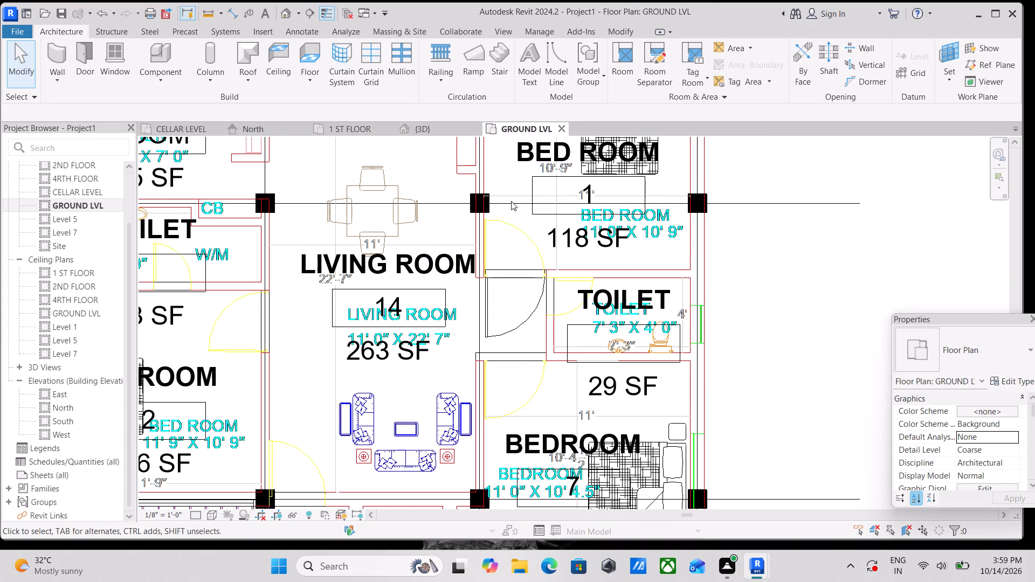
middle_drag(513, 217, 515, 250)
scroll(535, 241, down, 3)
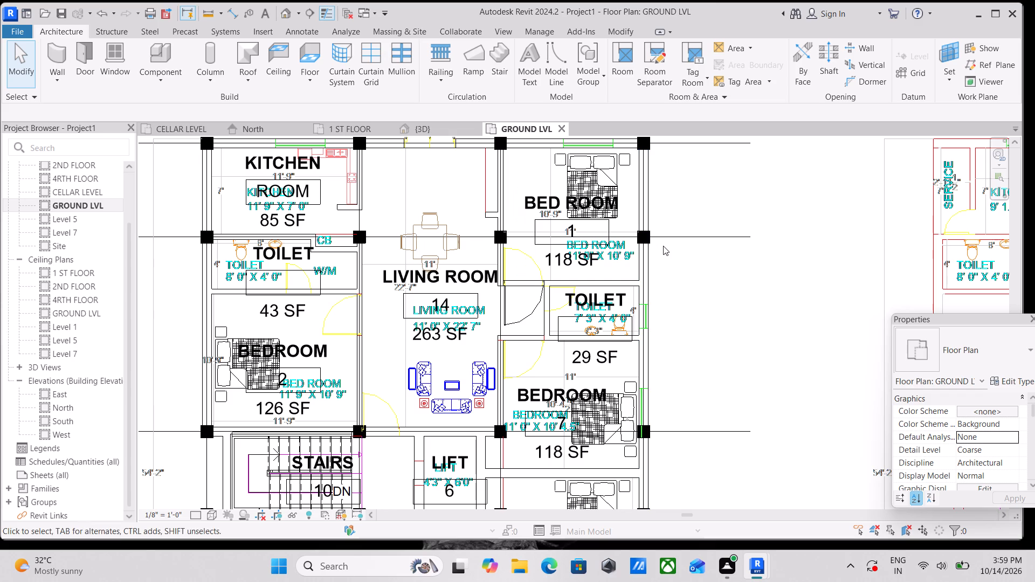
click(526, 312)
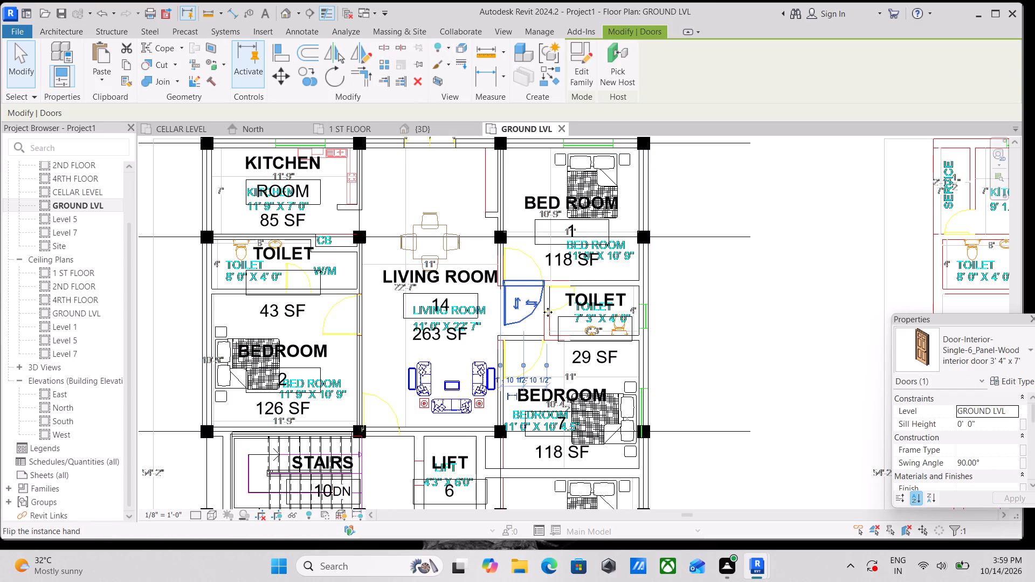
scroll(548, 311, up, 8)
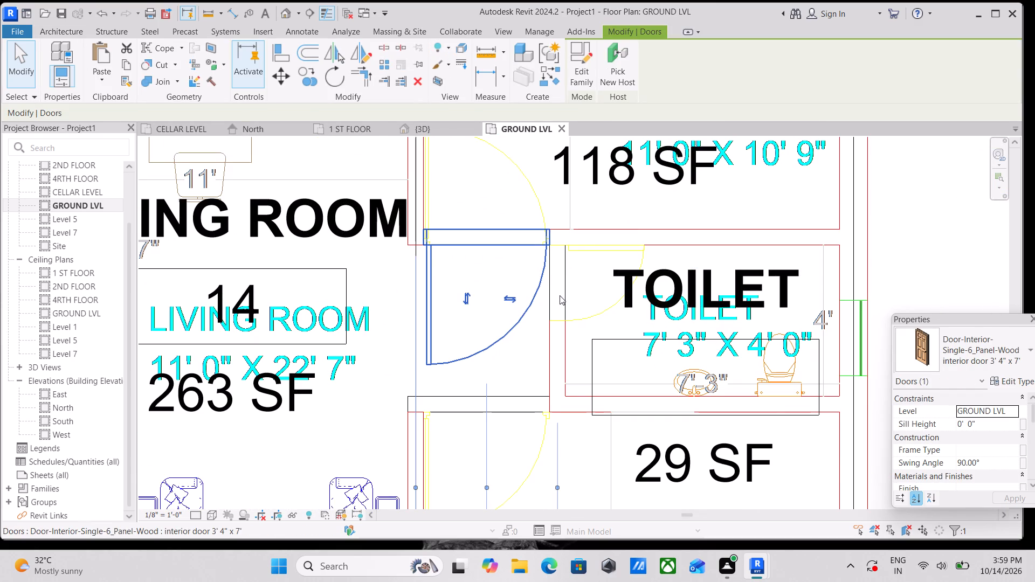
key(space)
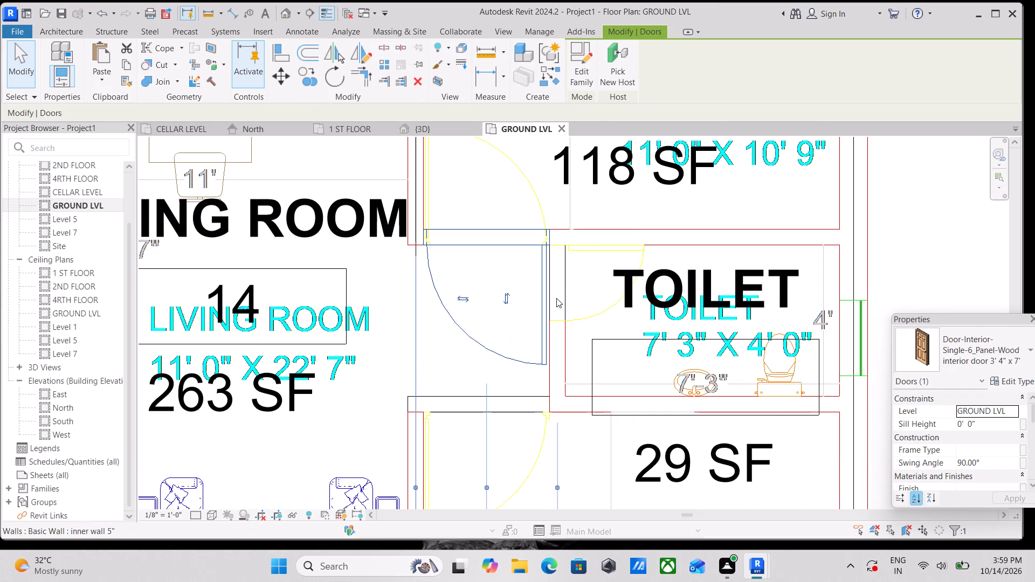
key(space)
scroll(556, 294, down, 2)
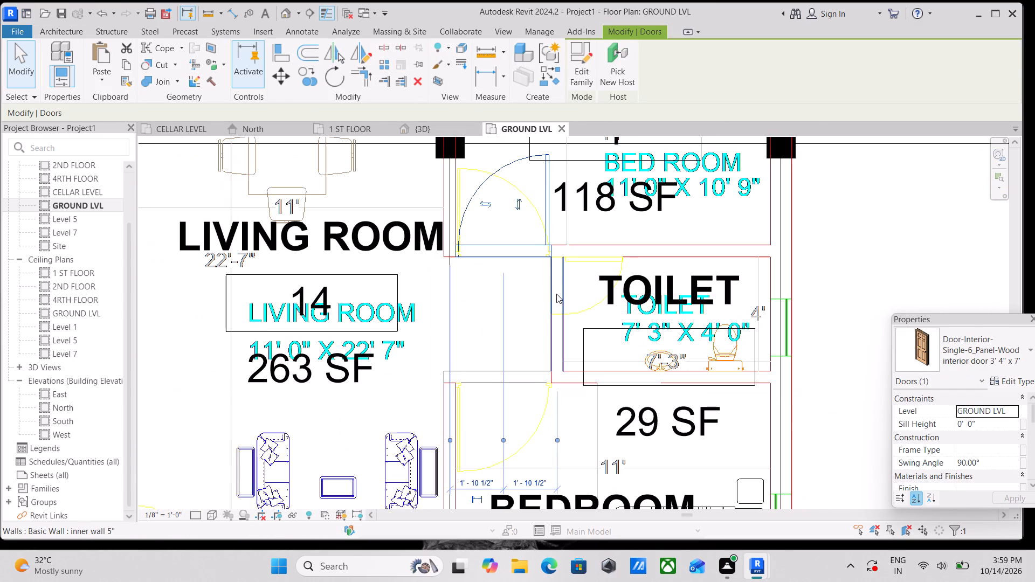
middle_drag(527, 282, 520, 276)
key(space)
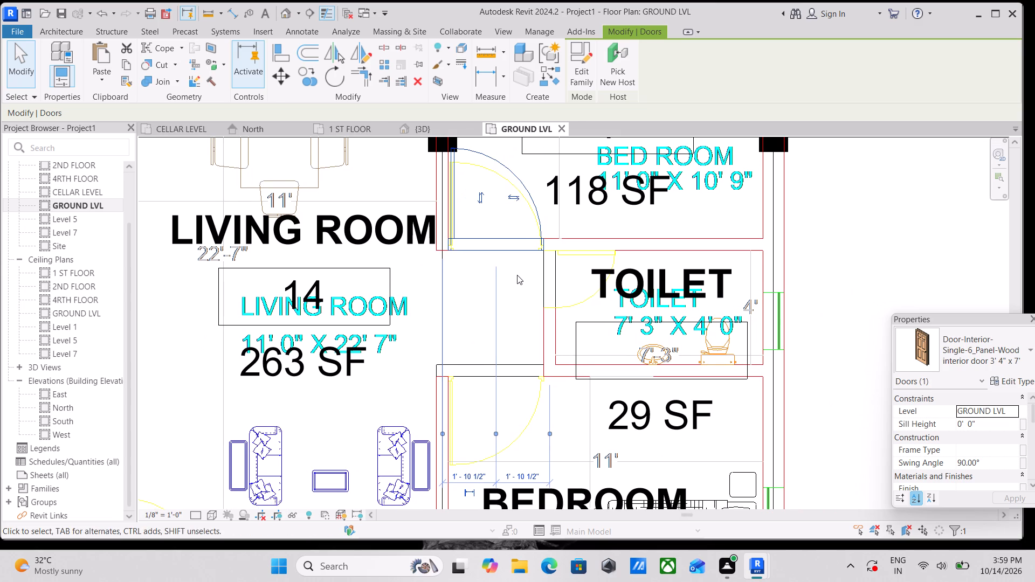
Create a similar interior door in Bedroom 7's wall facing the passage, swinging into the bedroom and hinged on the living room side.
scroll(500, 249, up, 1)
click(534, 197)
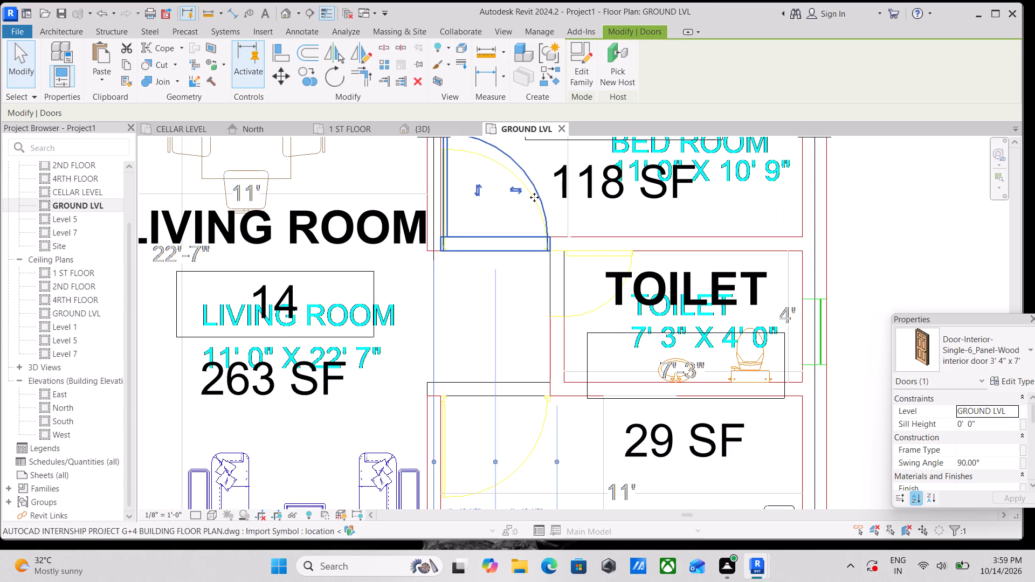
text(cs)
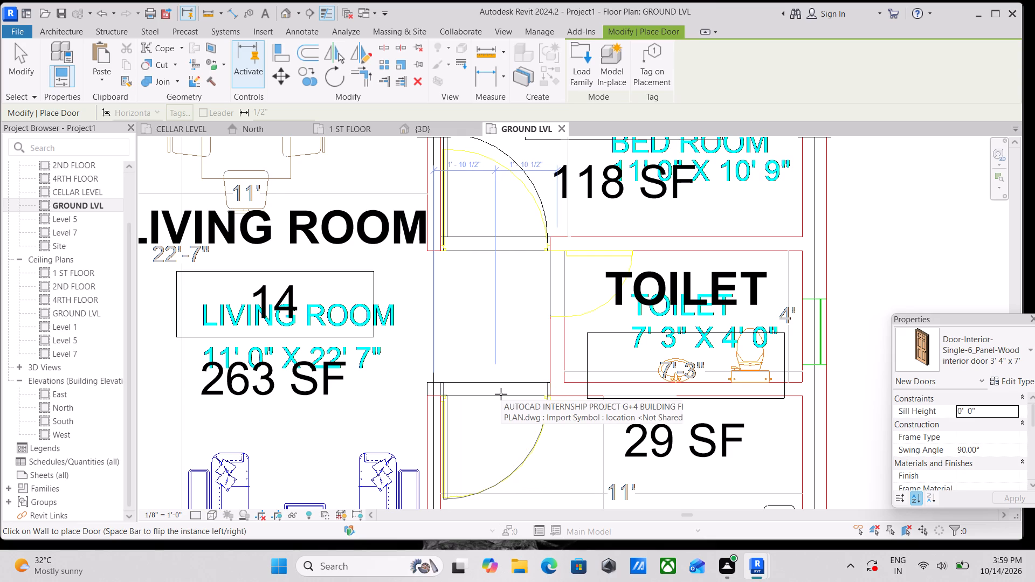
click(500, 392)
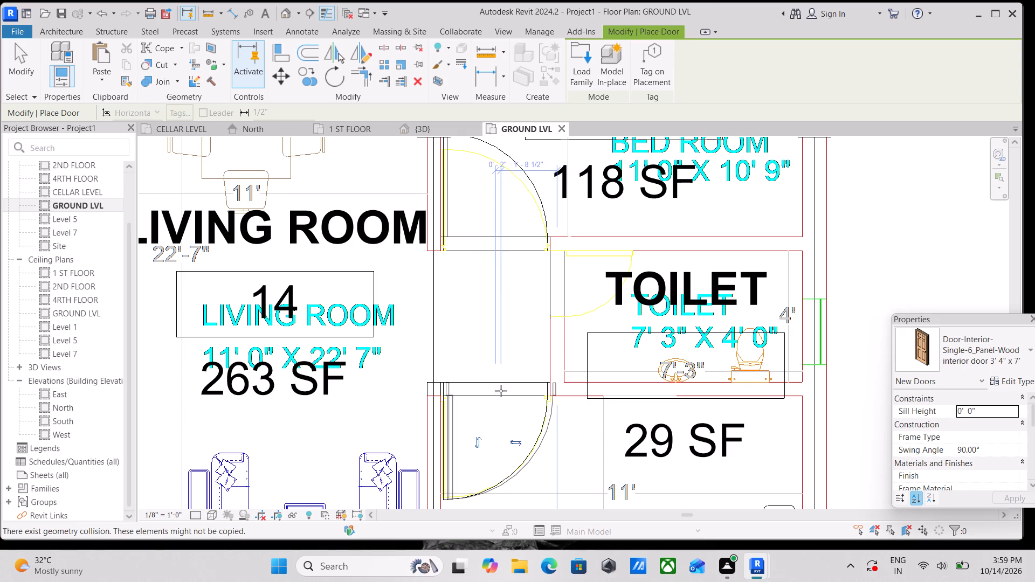
Place the same interior door in the wall between Bedroom 2 and the living room, swinging into the bedroom with its hinge away from the toilet.
scroll(502, 388, down, 2)
middle_drag(502, 362, 512, 288)
scroll(506, 265, down, 2)
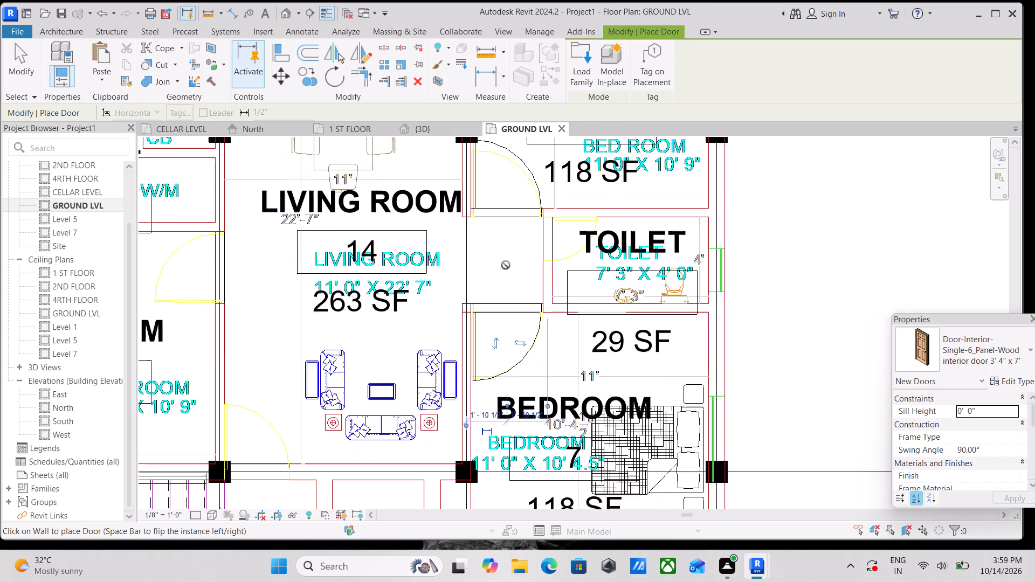
middle_drag(506, 265, 592, 283)
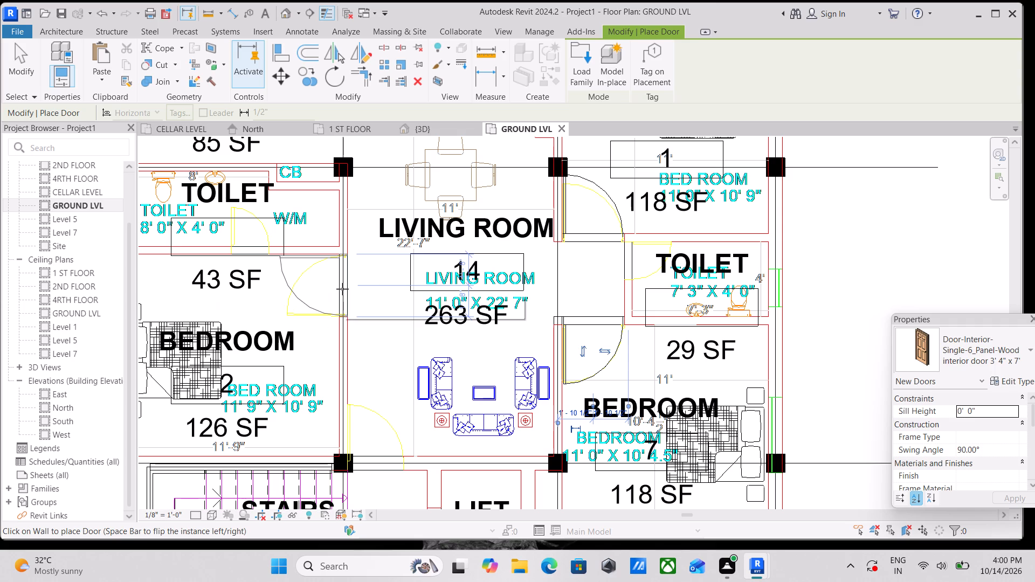
key(space)
click(342, 289)
Place the same interior door in Bedroom 8's wall beside Toilet 12, swinging into the bedroom and hinged on the living room side.
scroll(343, 289, down, 2)
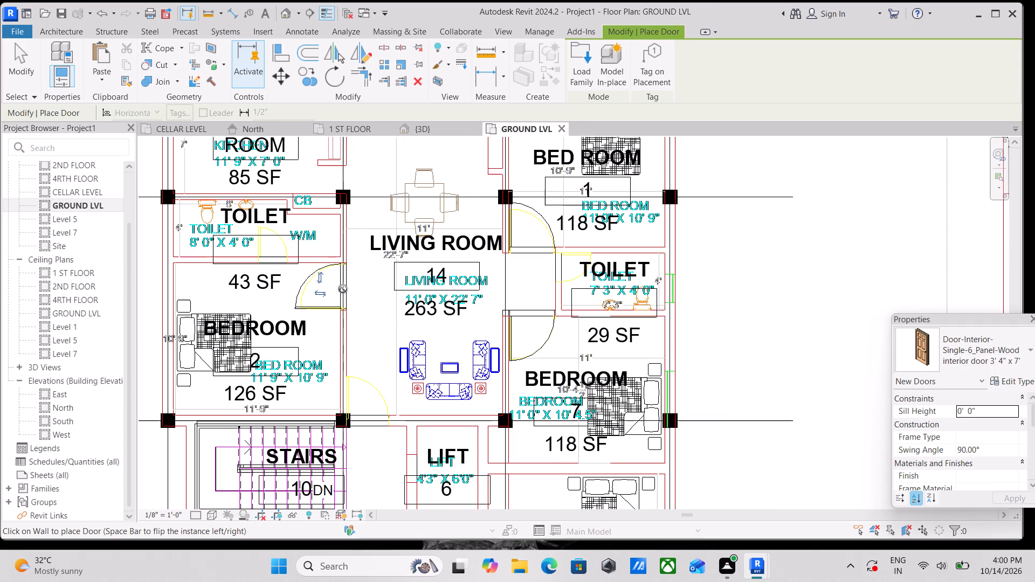
middle_drag(343, 289, 374, 232)
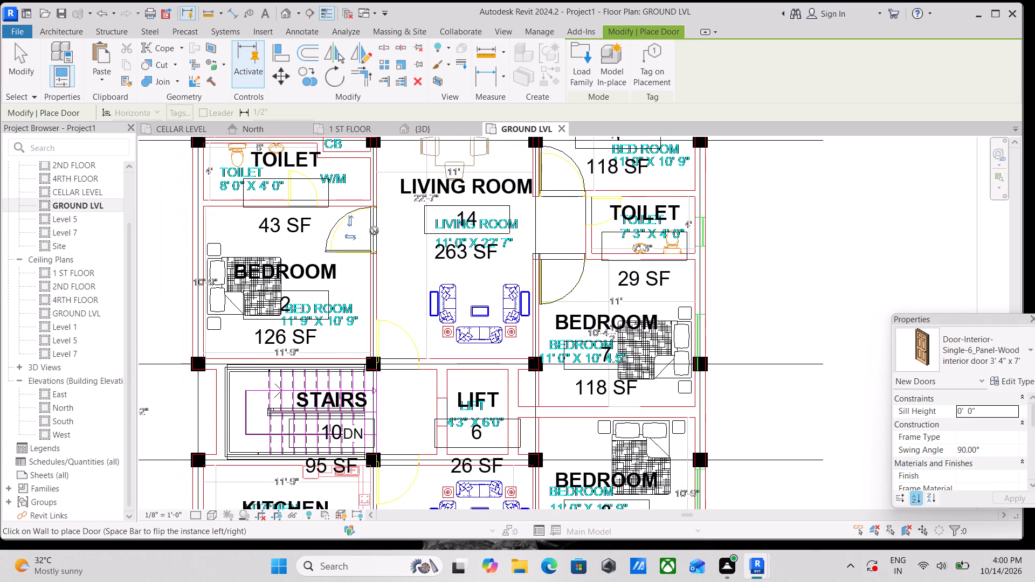
middle_drag(377, 231, 369, 343)
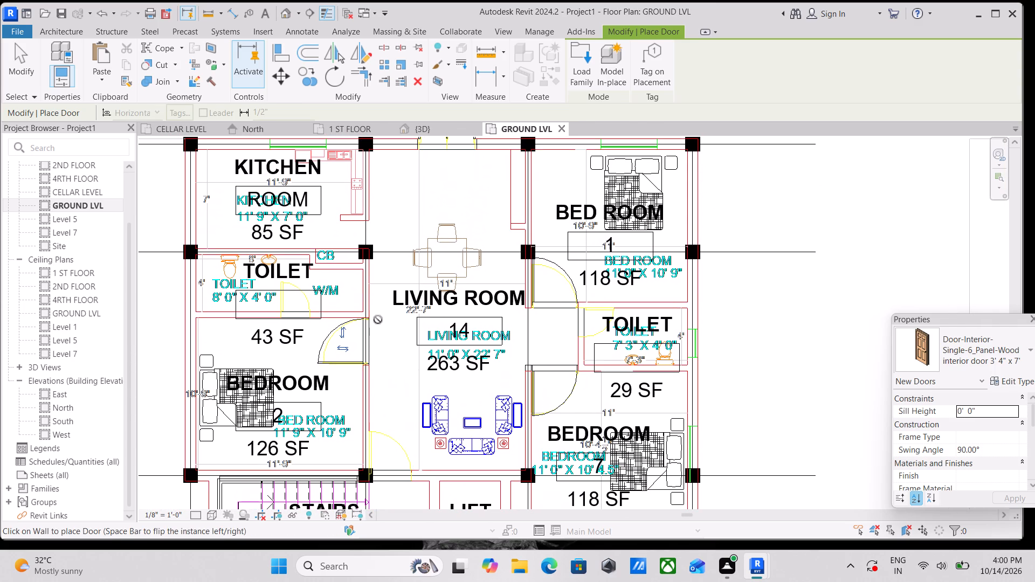
scroll(379, 313, down, 1)
middle_drag(379, 313, 366, 335)
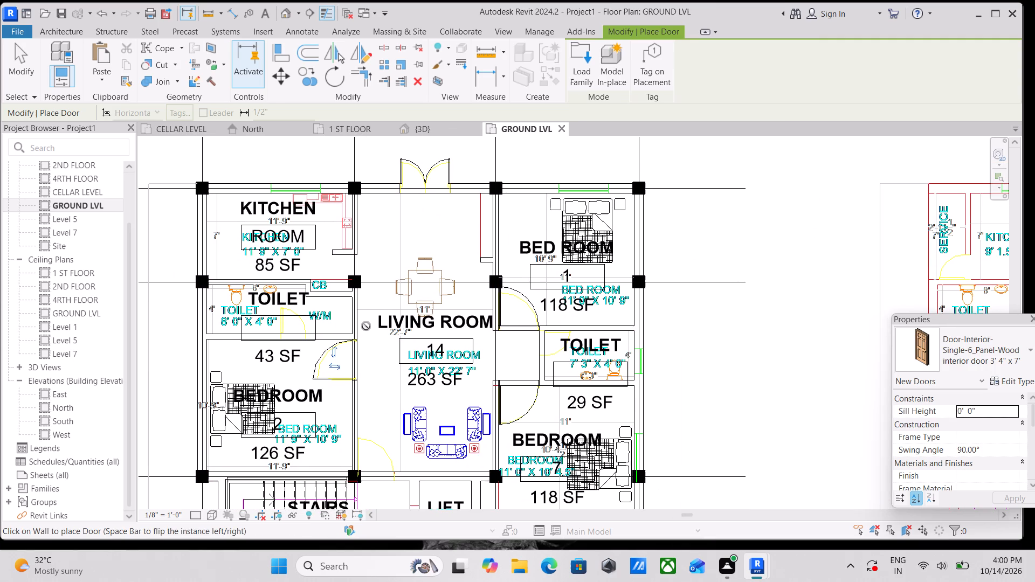
scroll(371, 326, down, 2)
middle_drag(371, 326, 388, 222)
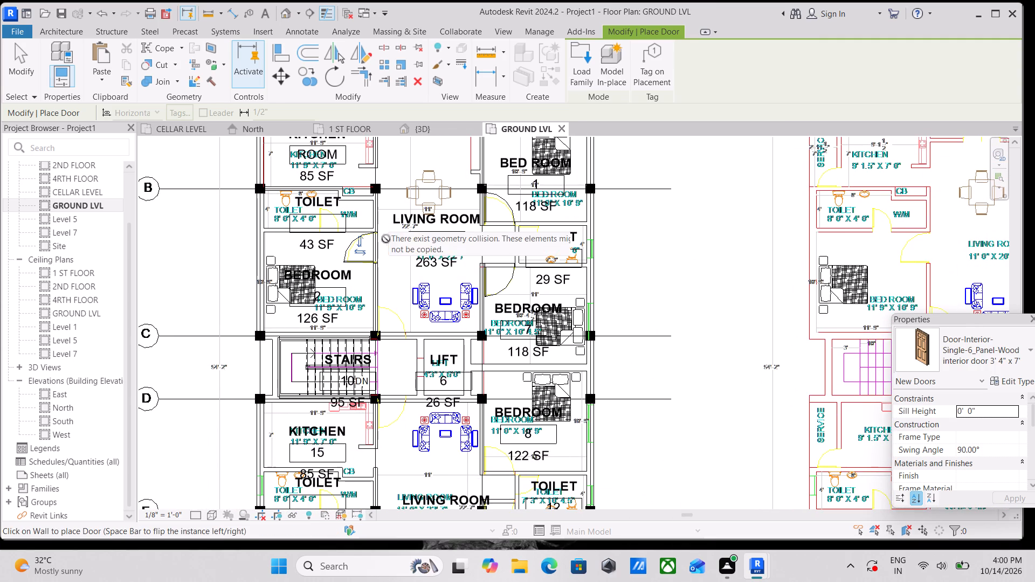
middle_drag(372, 327, 399, 223)
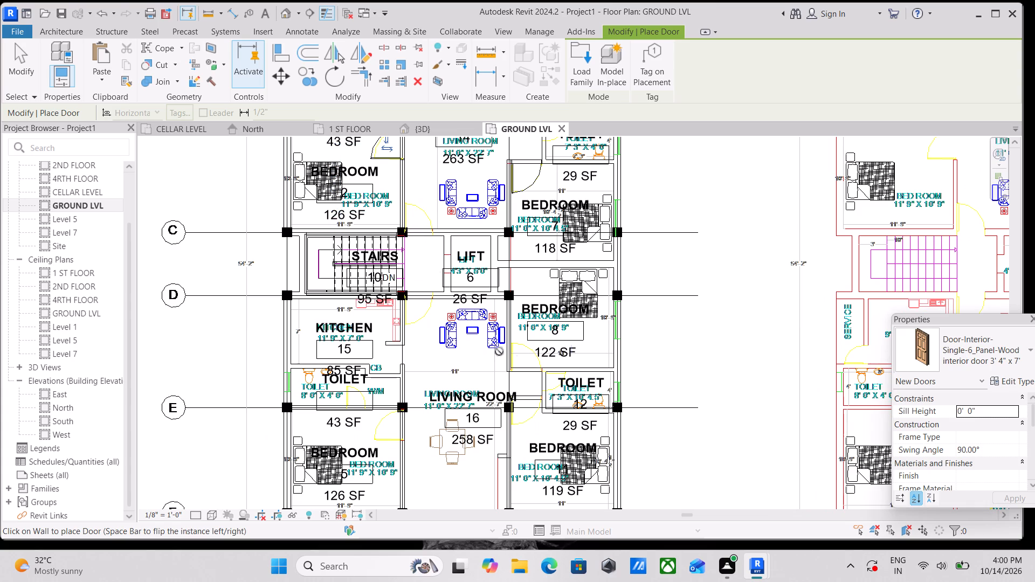
scroll(524, 370, up, 6)
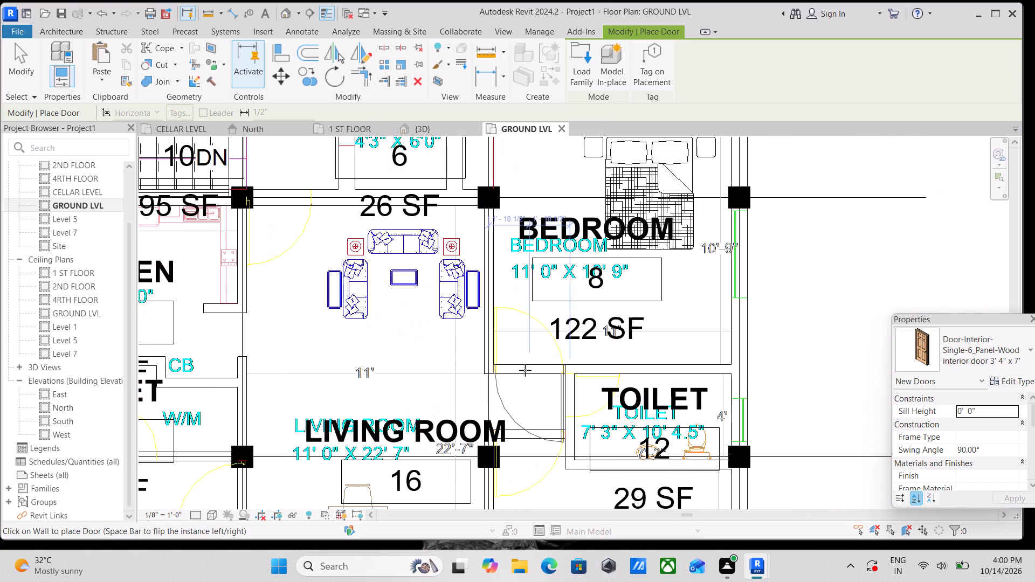
scroll(525, 368, up, 2)
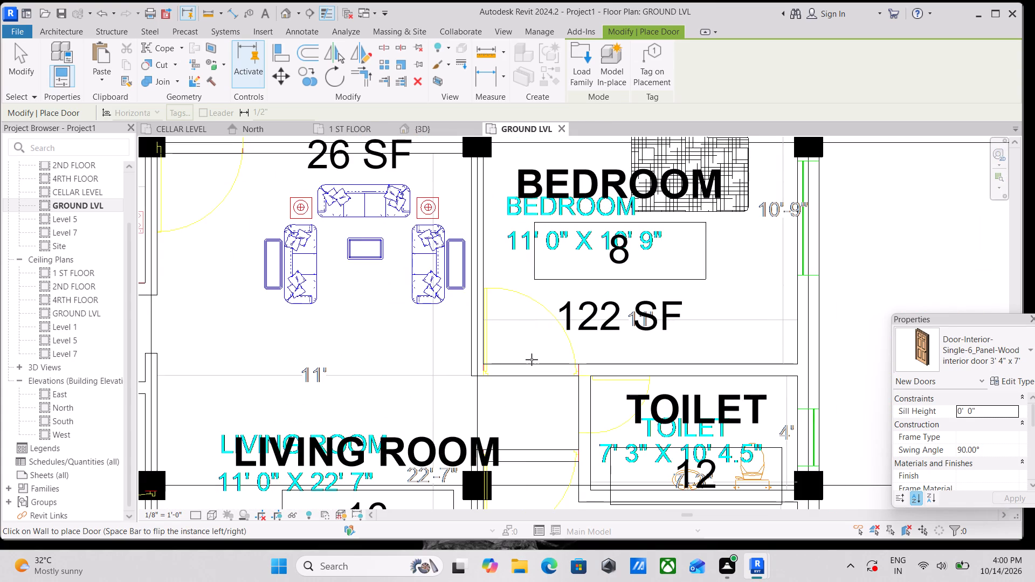
click(533, 362)
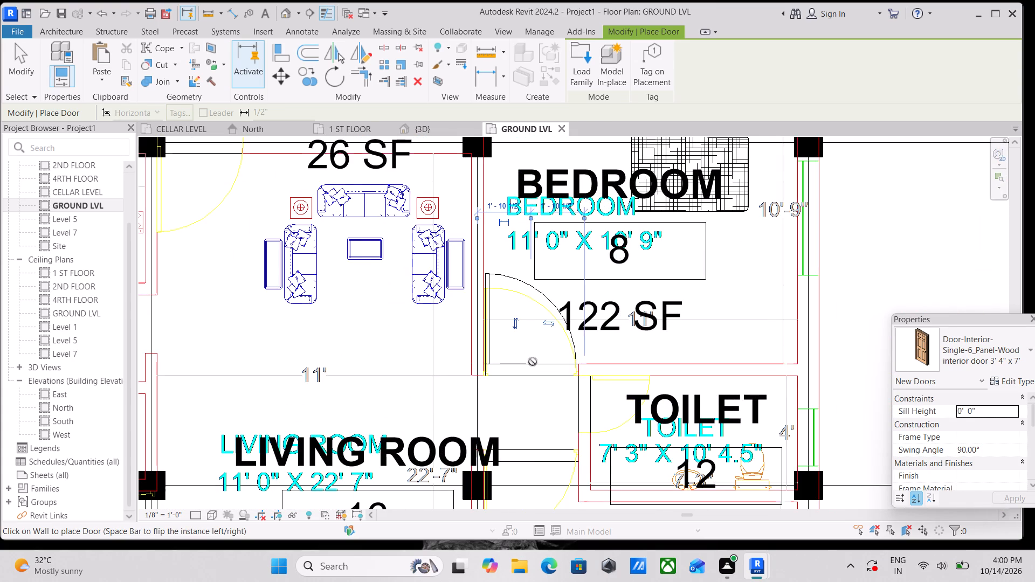
scroll(533, 362, down, 4)
middle_drag(526, 366, 539, 272)
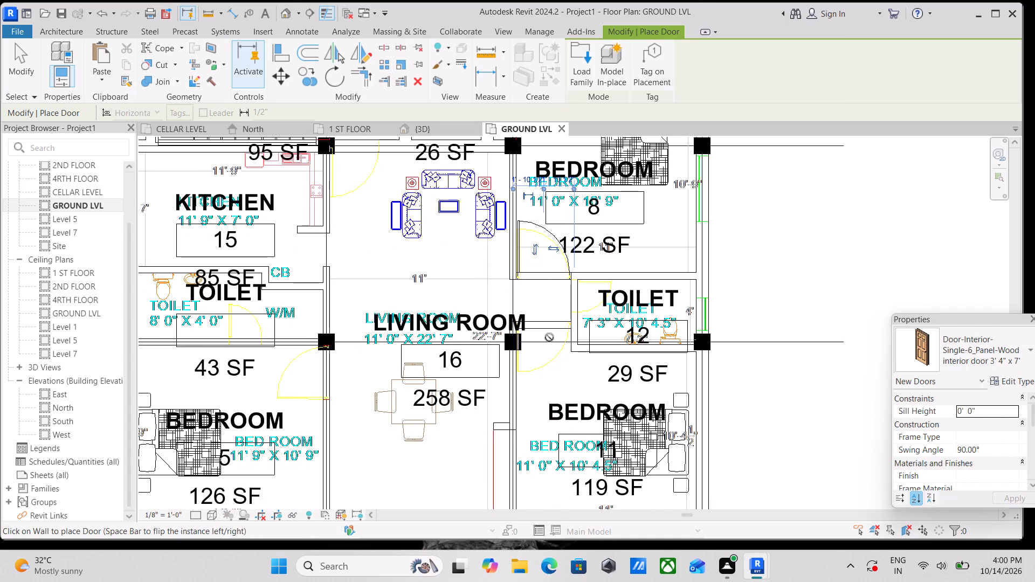
Place the same interior door in the wall between the passage and Bedroom 11, swinging into the bedroom and hinged on the living room side.
scroll(556, 351, up, 3)
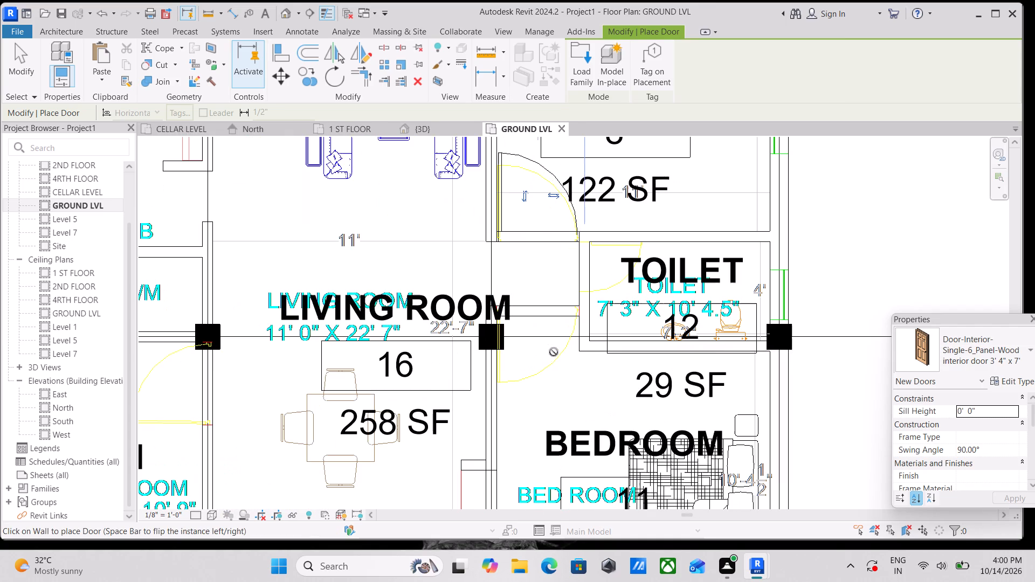
scroll(532, 339, down, 2)
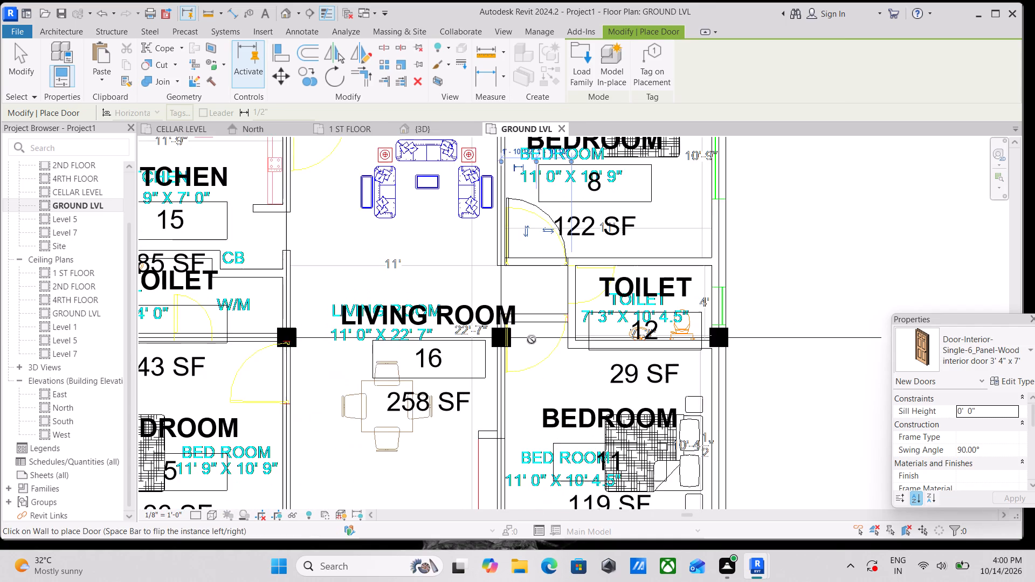
middle_drag(532, 337, 529, 304)
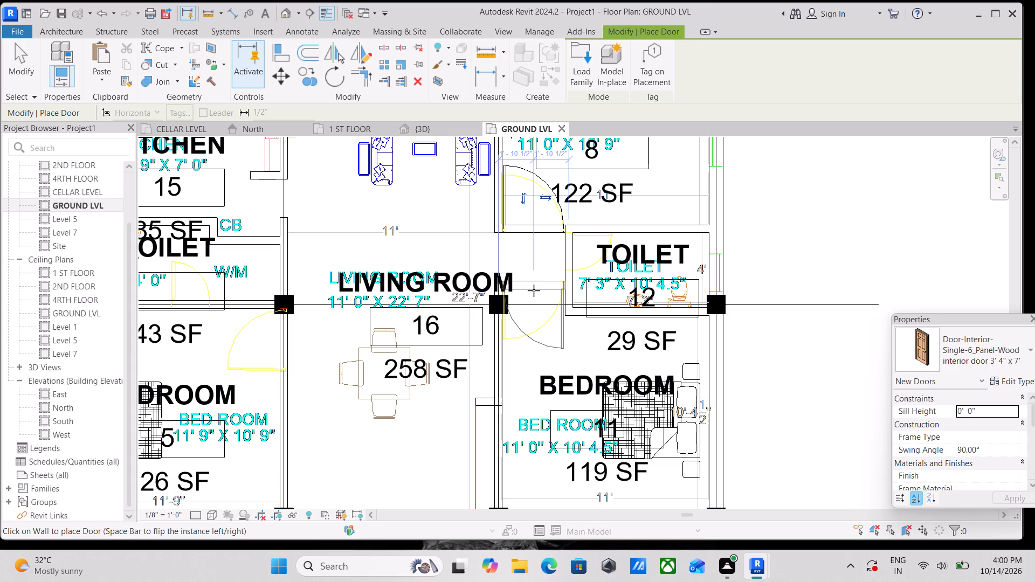
key(space)
click(534, 290)
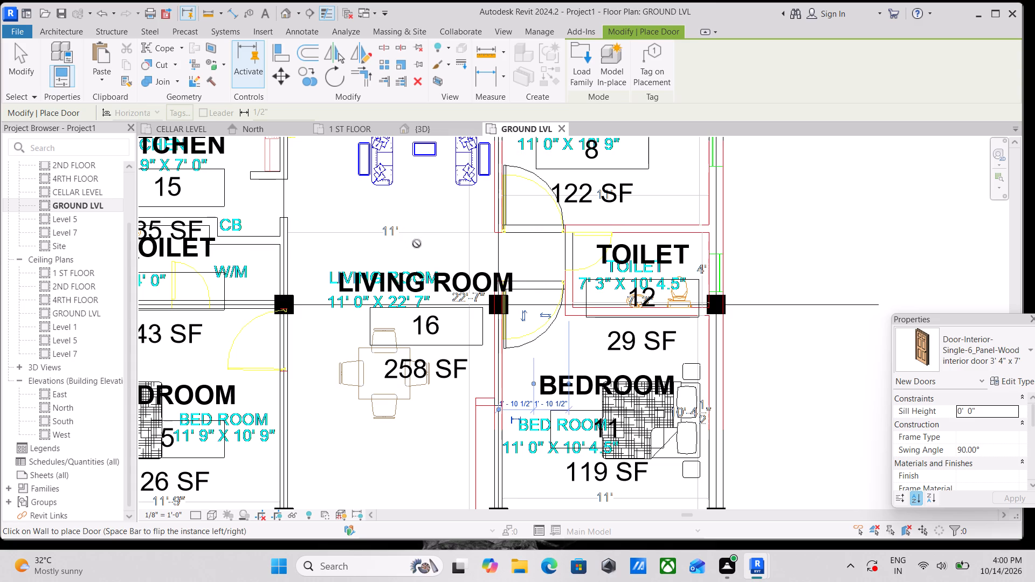
Place the same interior door in the wall between Bedroom 5 and the living room, swinging into the bedroom with its hinge away from the toilet.
scroll(472, 261, down, 4)
middle_drag(448, 295, 518, 280)
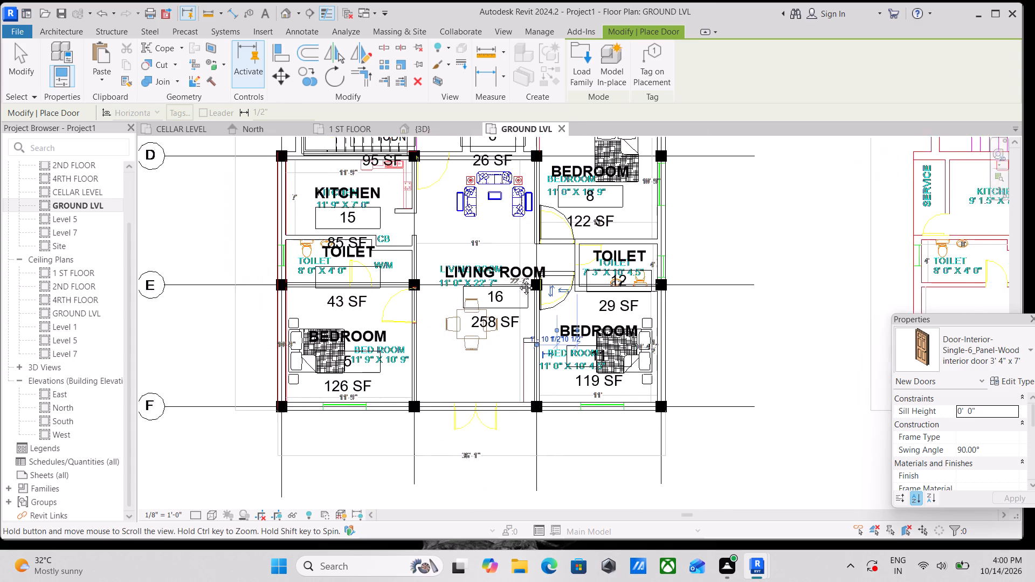
middle_drag(518, 280, 527, 273)
scroll(437, 296, up, 2)
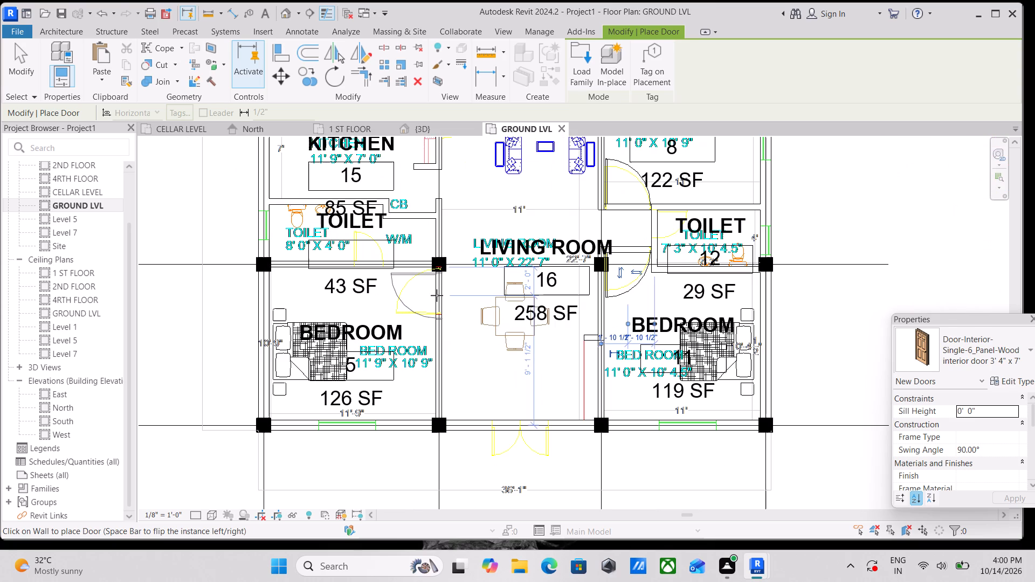
key(space)
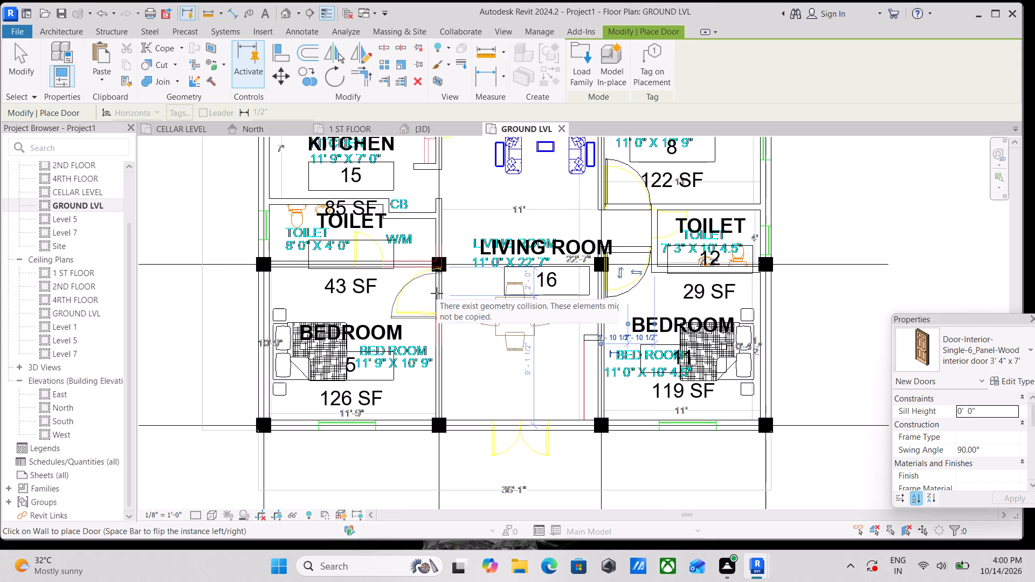
click(437, 293)
Duplicate the Single-Flush 30" x 80" door type under the name "flush door 2' x 7'".
middle_drag(447, 334, 370, 331)
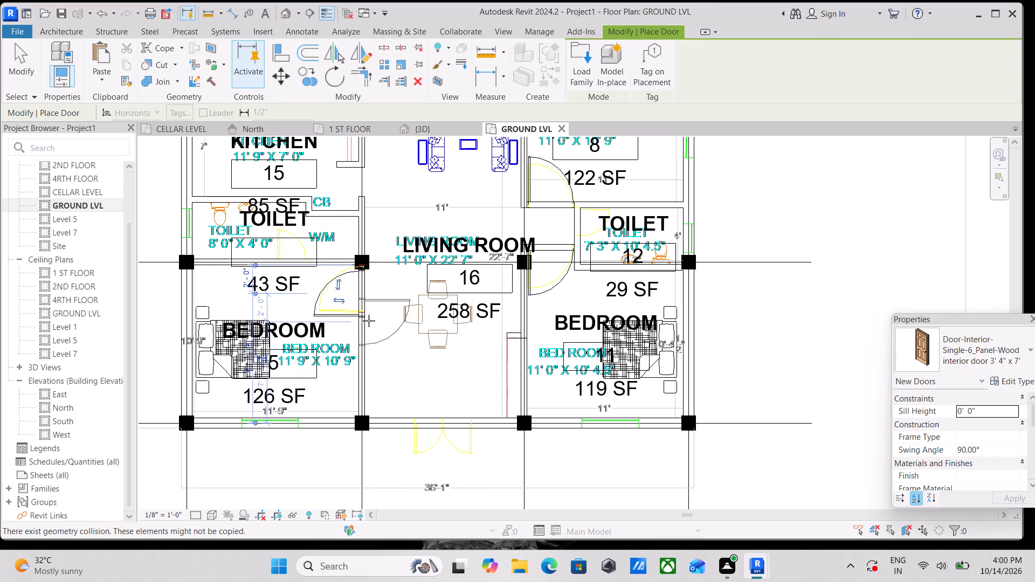
scroll(378, 316, down, 1)
middle_drag(378, 316, 370, 384)
middle_drag(390, 261, 385, 357)
scroll(404, 325, down, 1)
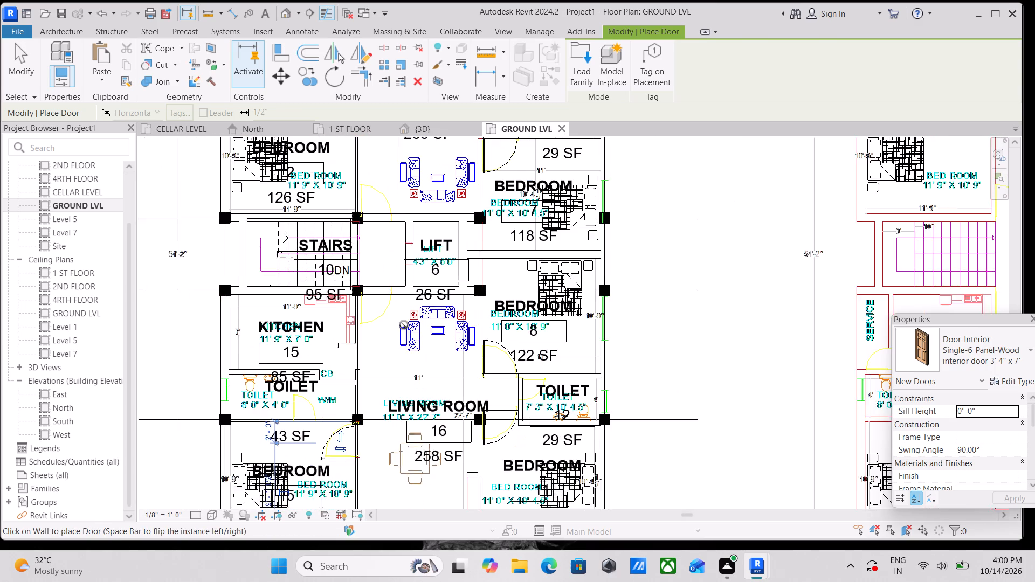
middle_drag(404, 328, 383, 370)
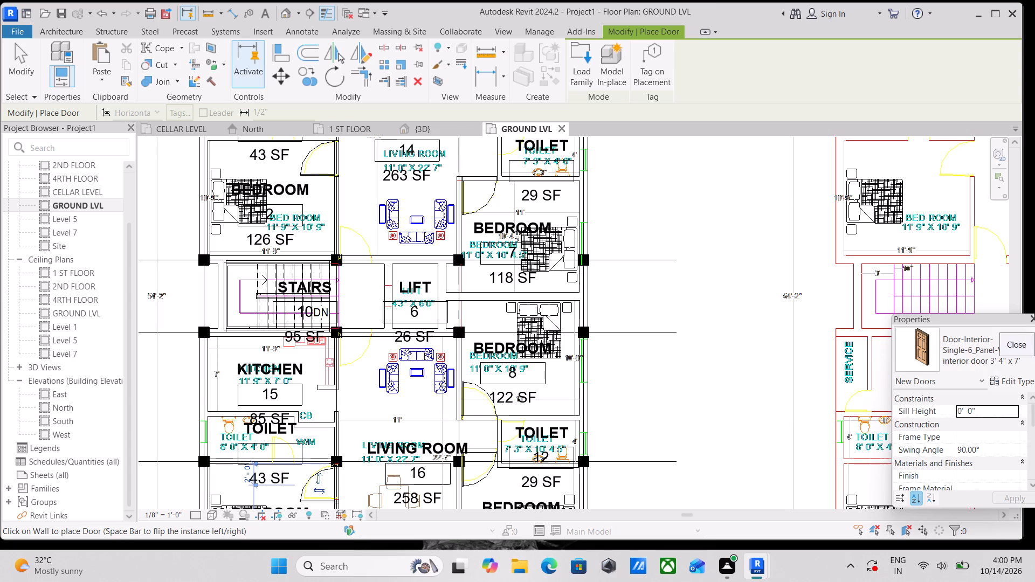
click(1032, 350)
scroll(882, 158, up, 1)
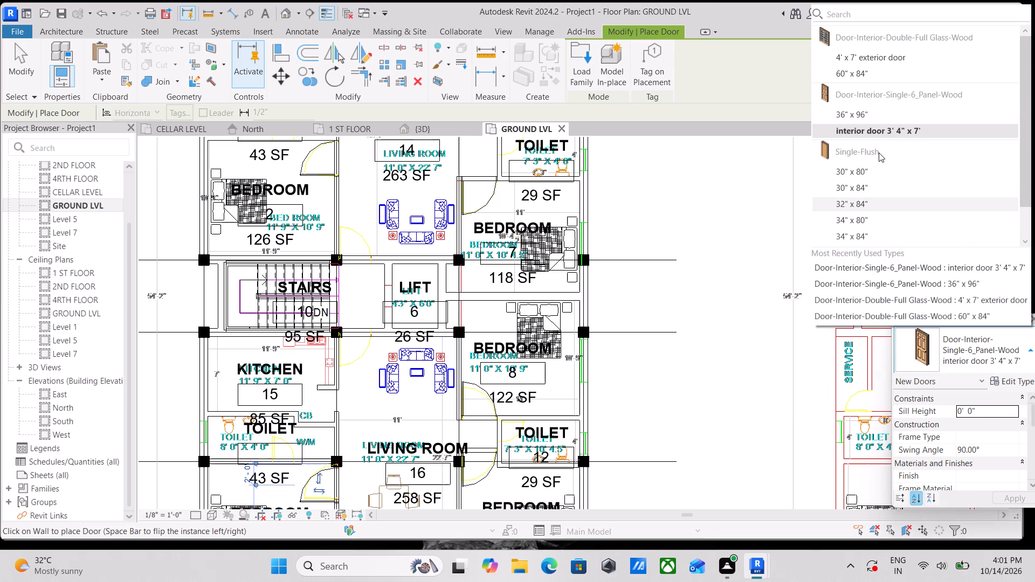
scroll(879, 153, up, 1)
click(855, 172)
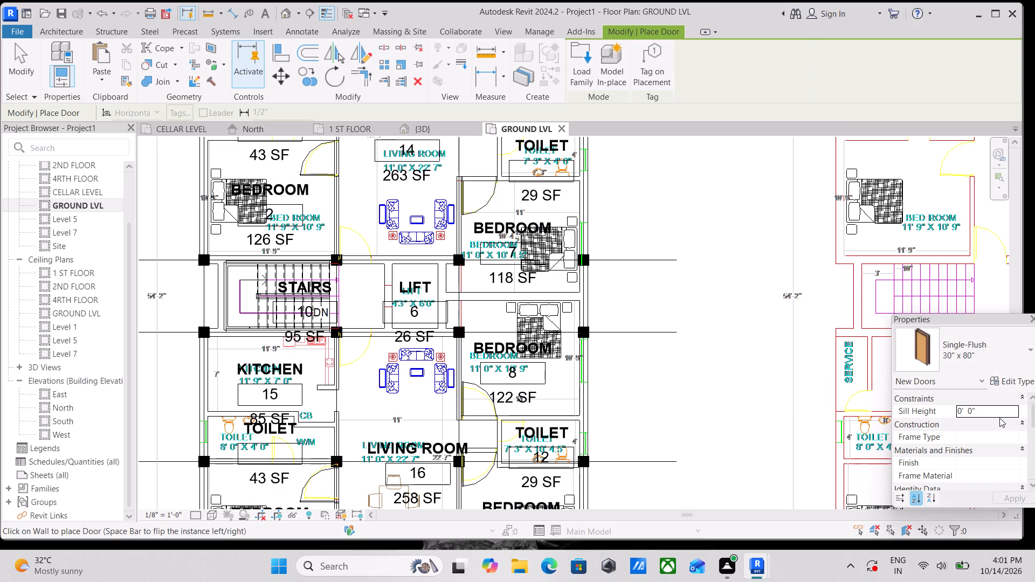
click(1016, 381)
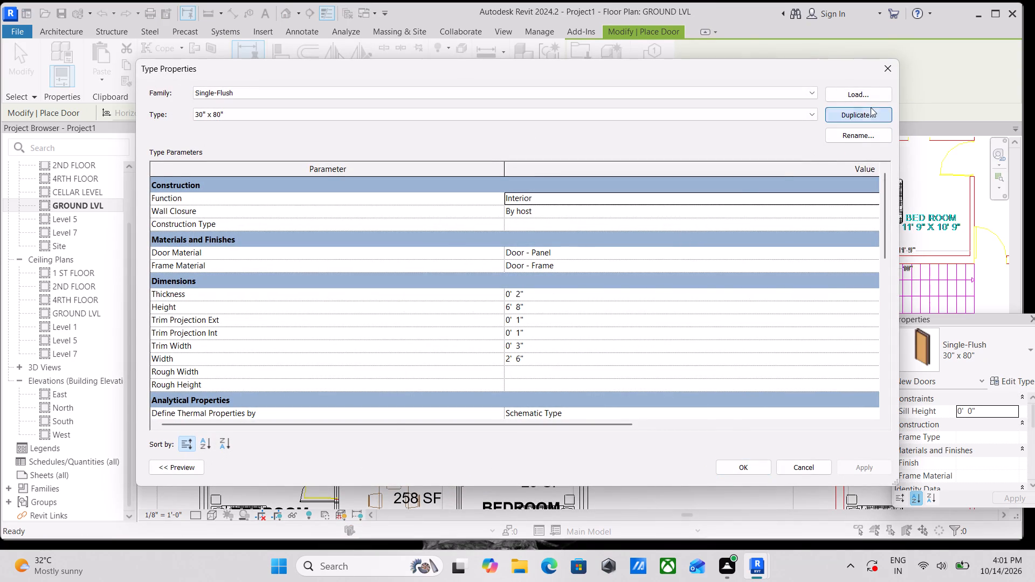
click(871, 107)
key(BackSpace)
text(flush door)
key(space)
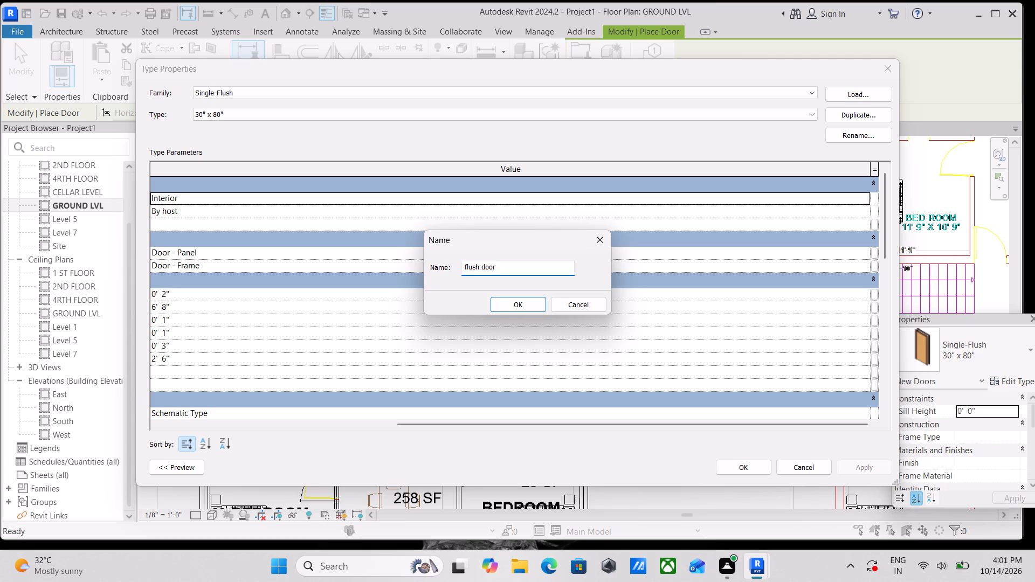
key(2)
key(apostrophe)
key(space)
text(x)
key(space)
text(7')
click(511, 308)
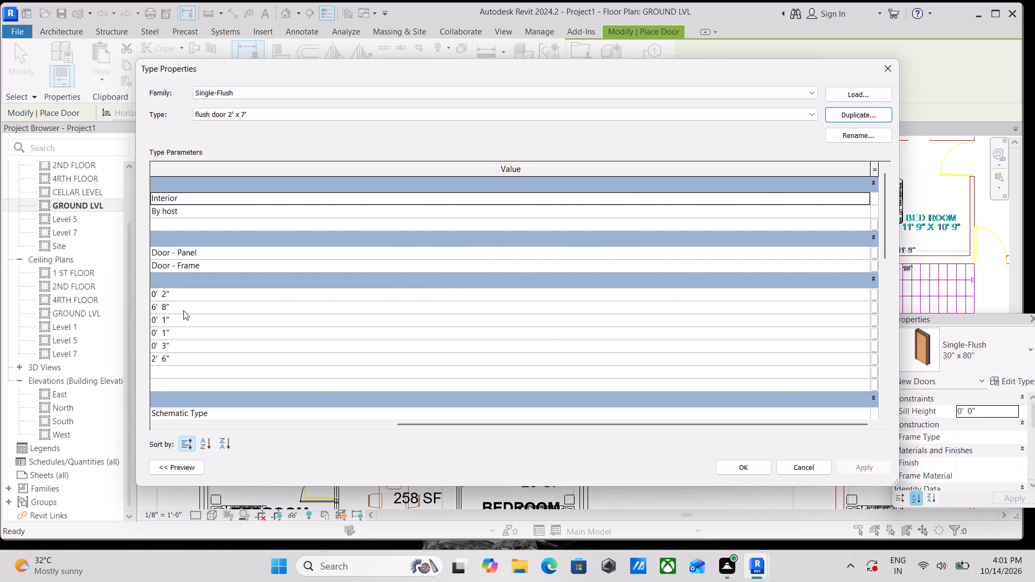
Set the new flush door type's width to 2' and its height to 7'.
click(187, 363)
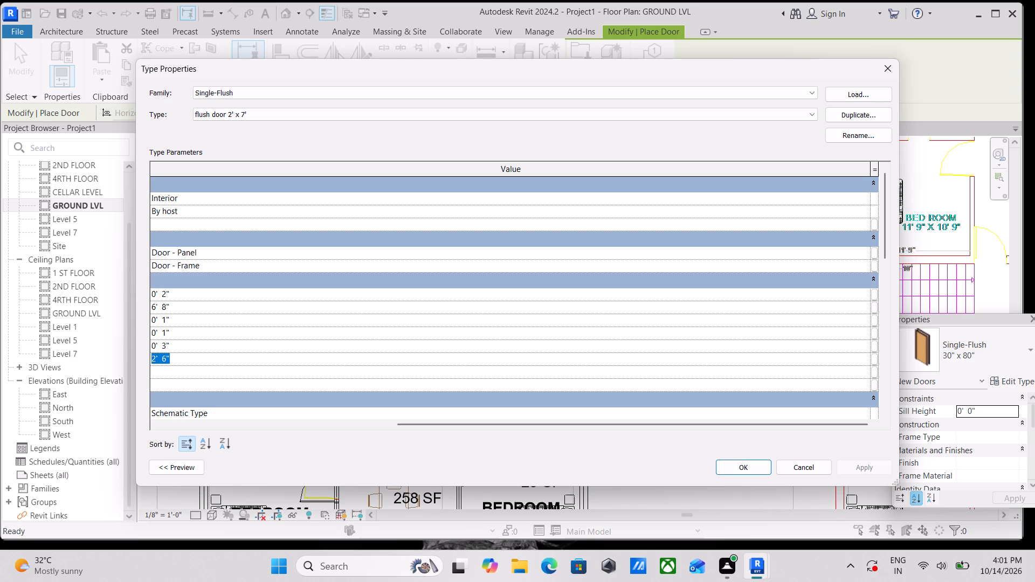
text(2')
click(184, 307)
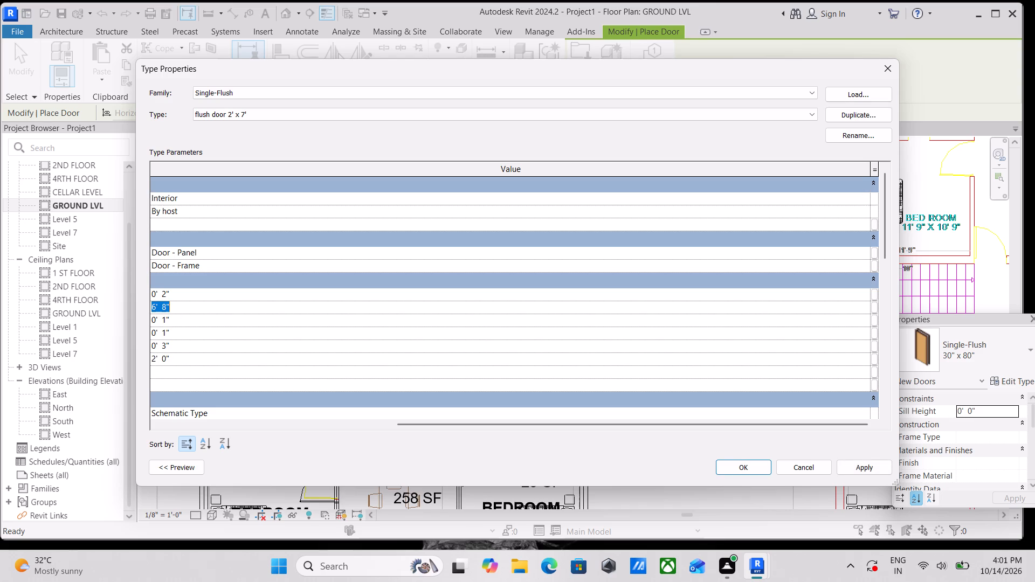
text(7')
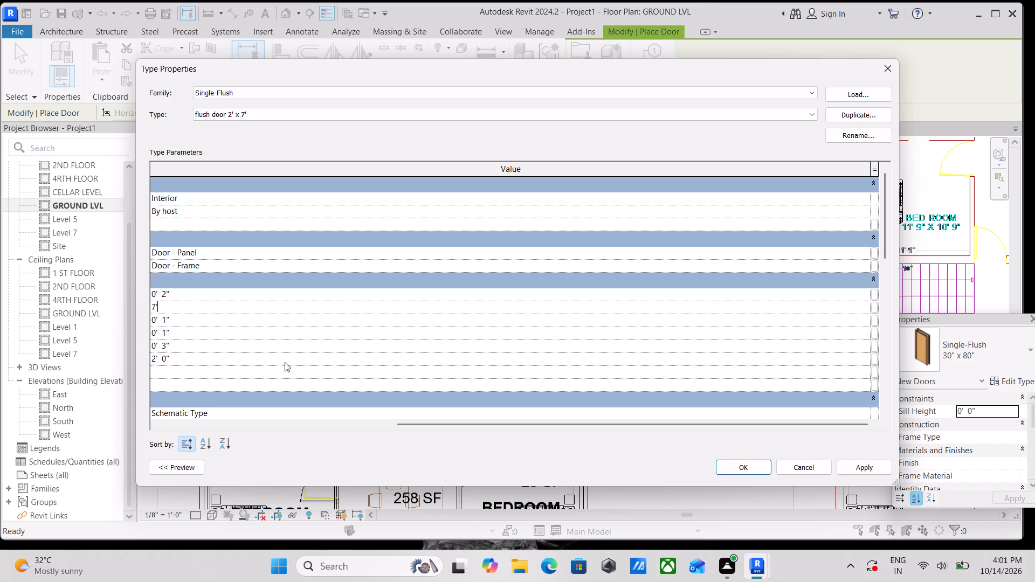
click(866, 466)
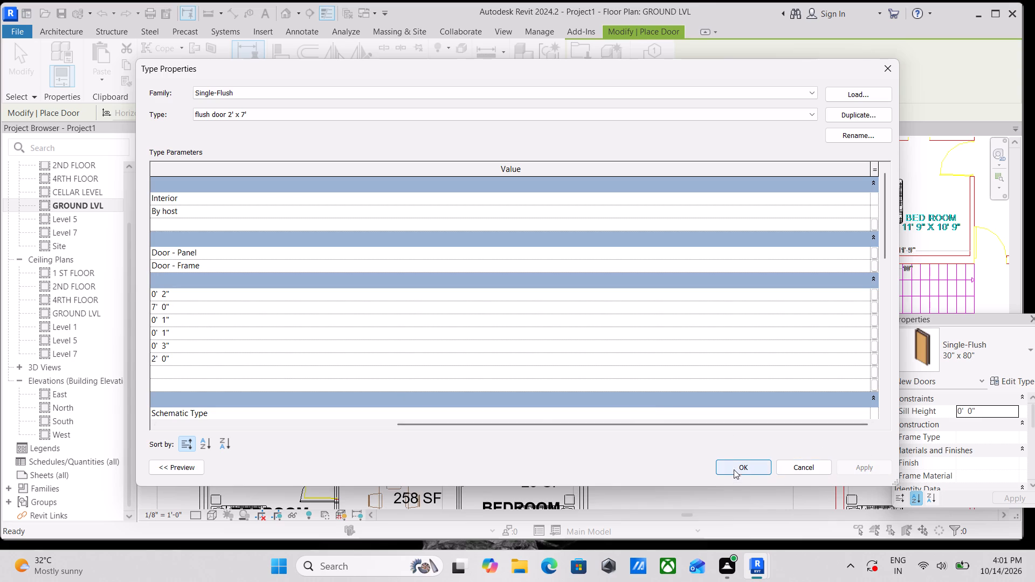
click(734, 467)
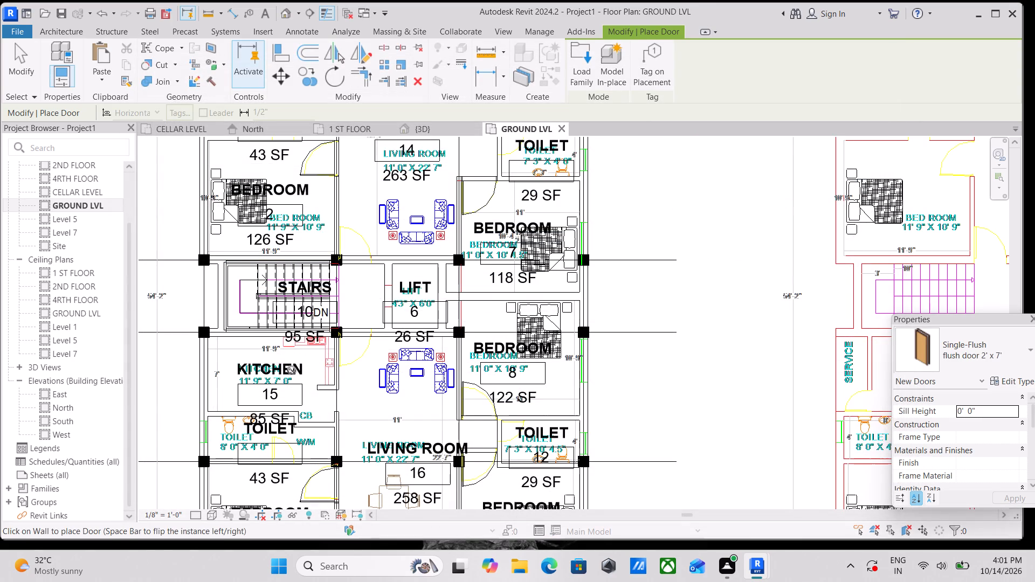
Place the 2' x 7' flush door in the wall between Bedroom 5 and the toilet beside Kitchen 15, swinging into the toilet.
middle_drag(294, 368, 493, 286)
scroll(482, 383, up, 4)
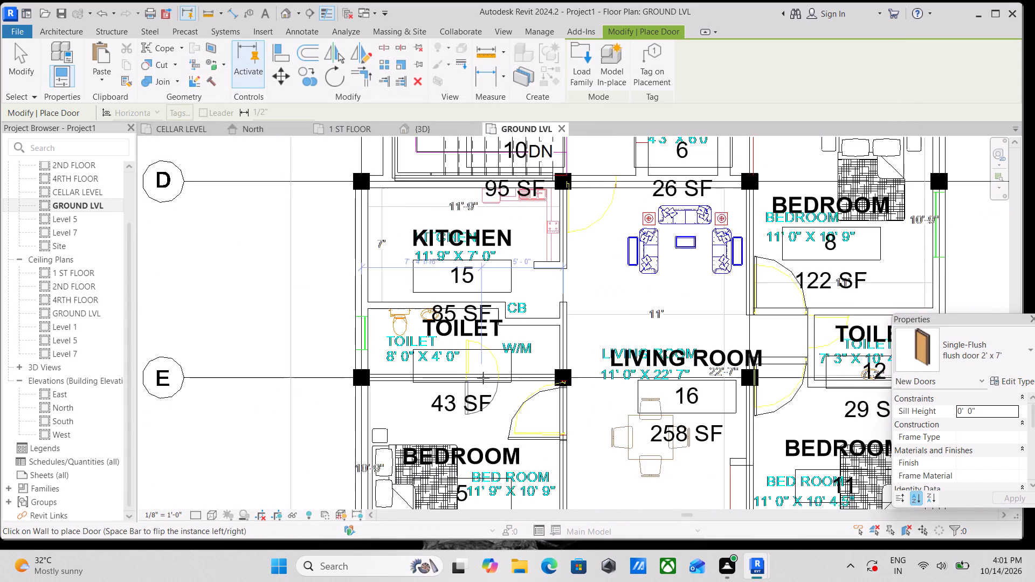
scroll(483, 378, up, 2)
key(space)
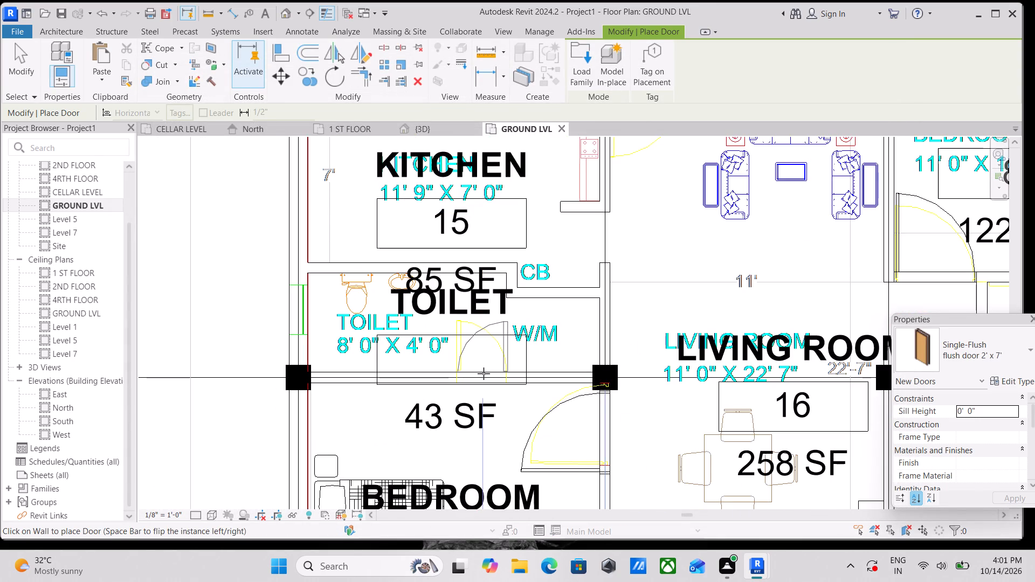
click(484, 373)
Place the same flush door in the passage wall of the toilet next to Bed Room 1, swinging into the toilet and hinged on the bedroom side.
scroll(484, 371, down, 2)
middle_drag(484, 371, 456, 425)
scroll(490, 313, down, 1)
middle_drag(490, 313, 476, 413)
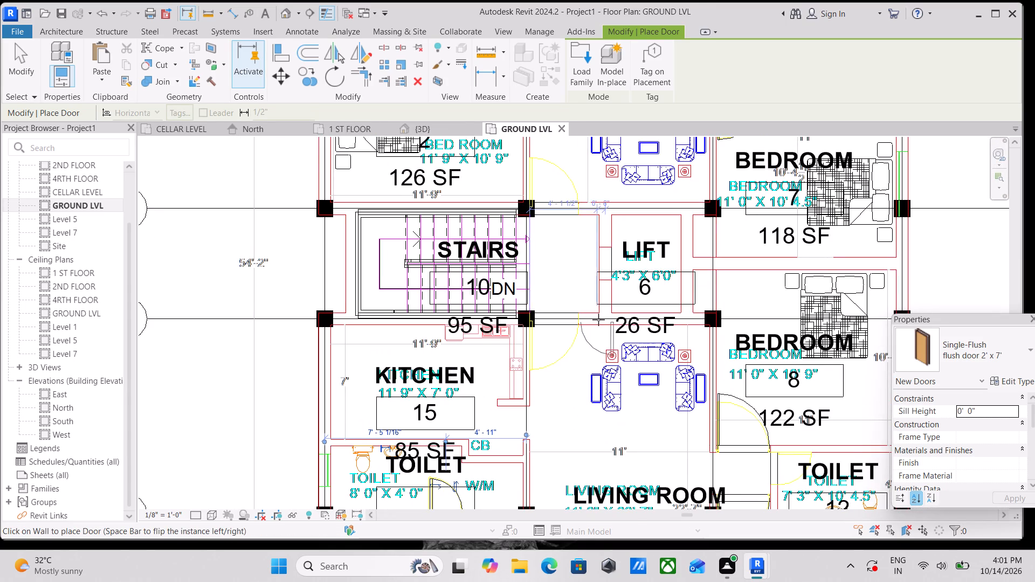
middle_drag(598, 320, 499, 401)
middle_drag(510, 337, 472, 408)
middle_drag(472, 279, 476, 379)
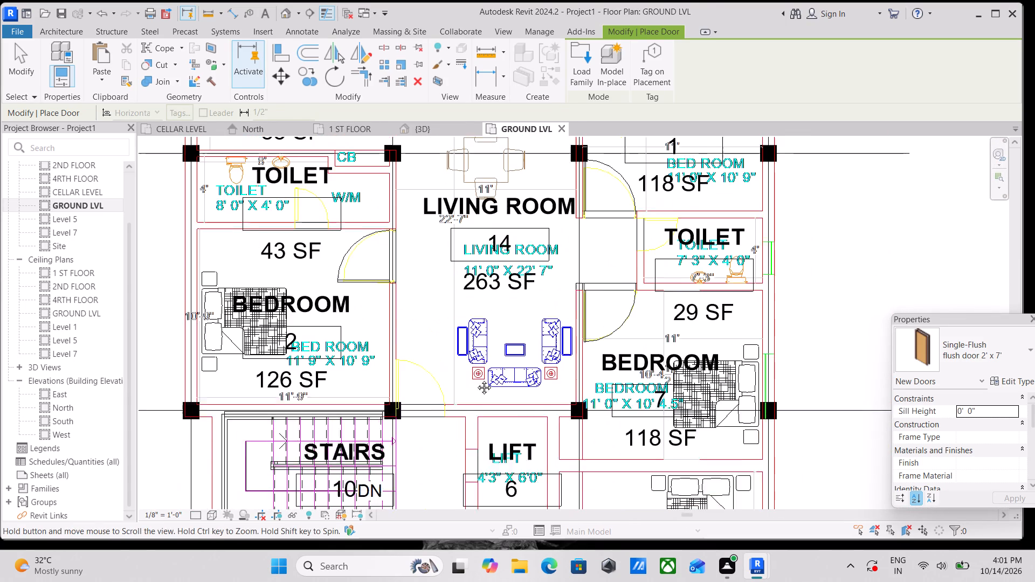
middle_drag(476, 379, 475, 388)
middle_drag(510, 316, 463, 431)
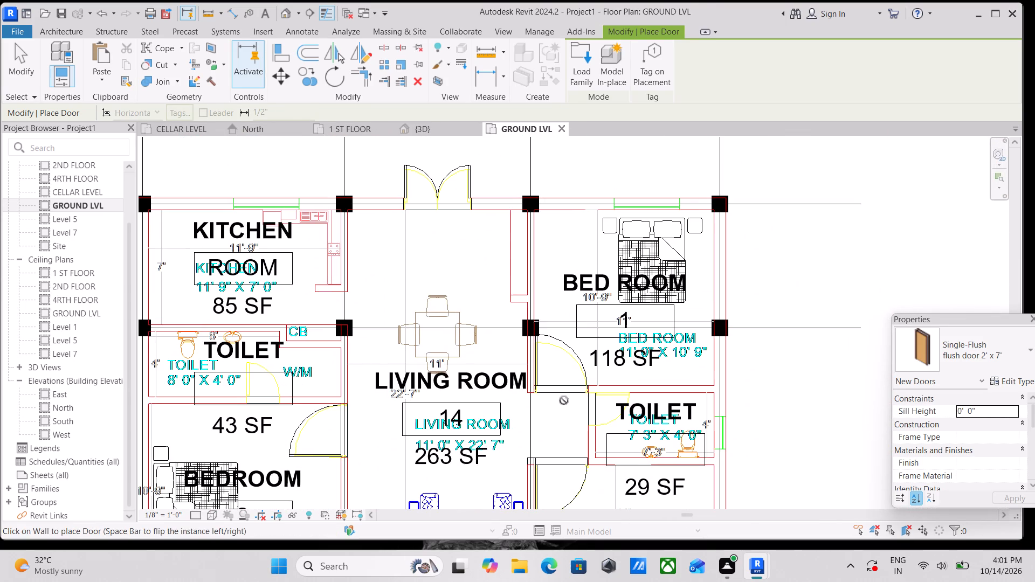
scroll(613, 399, up, 3)
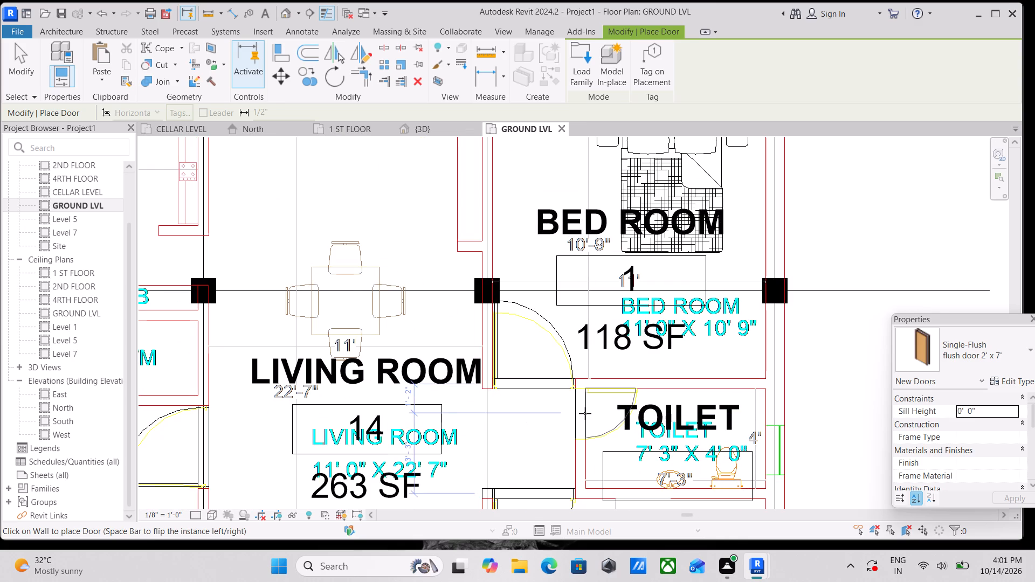
click(585, 413)
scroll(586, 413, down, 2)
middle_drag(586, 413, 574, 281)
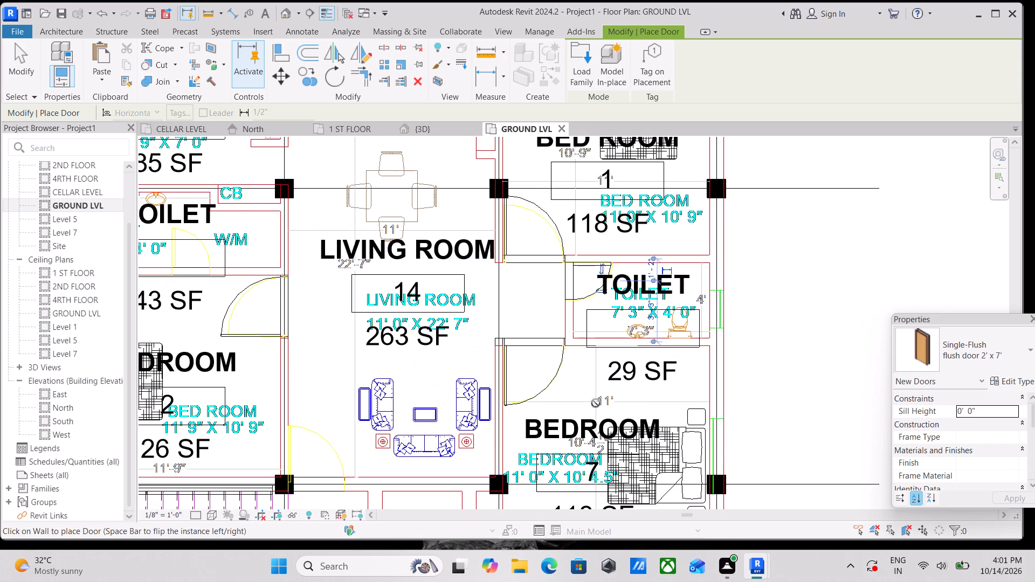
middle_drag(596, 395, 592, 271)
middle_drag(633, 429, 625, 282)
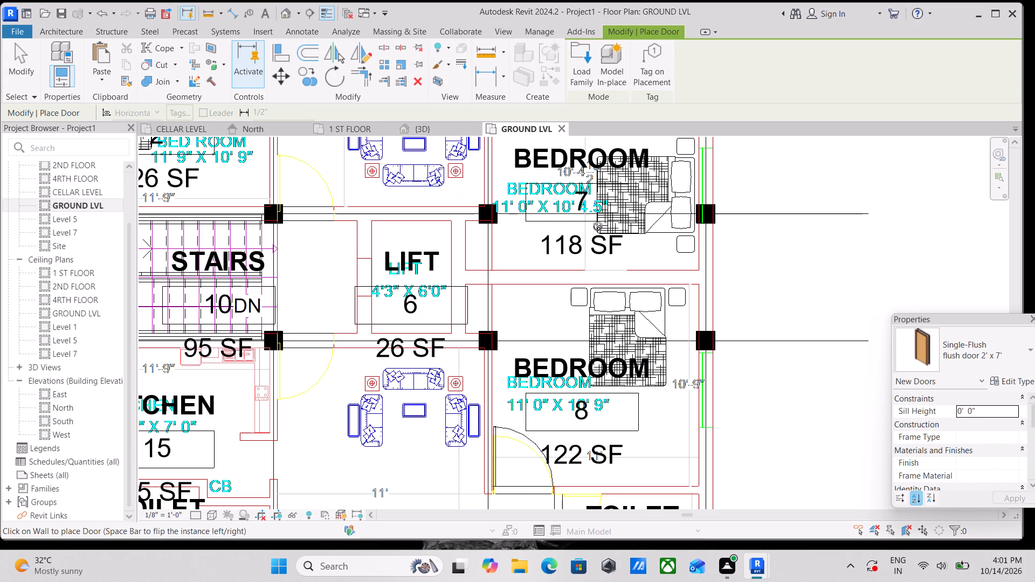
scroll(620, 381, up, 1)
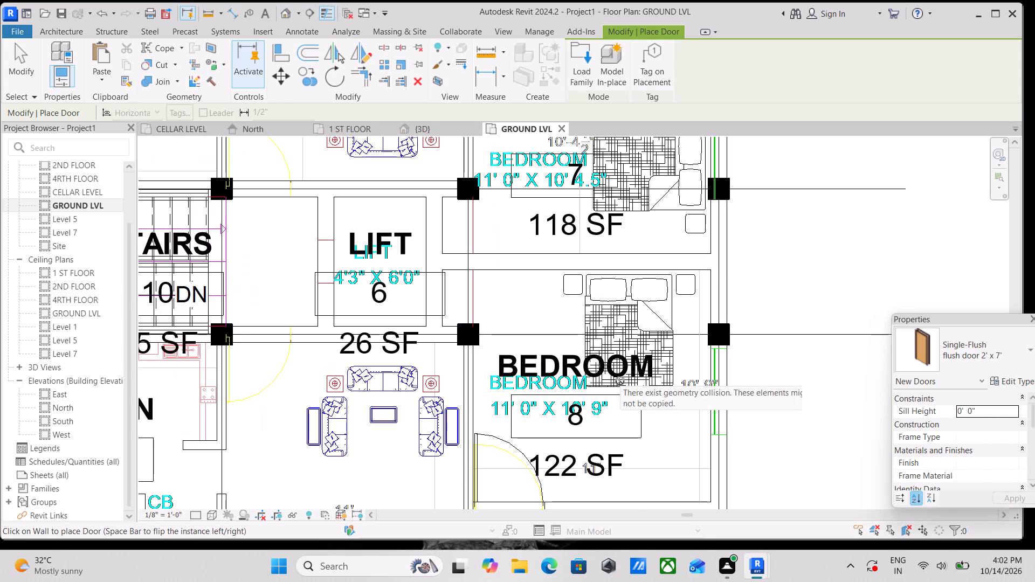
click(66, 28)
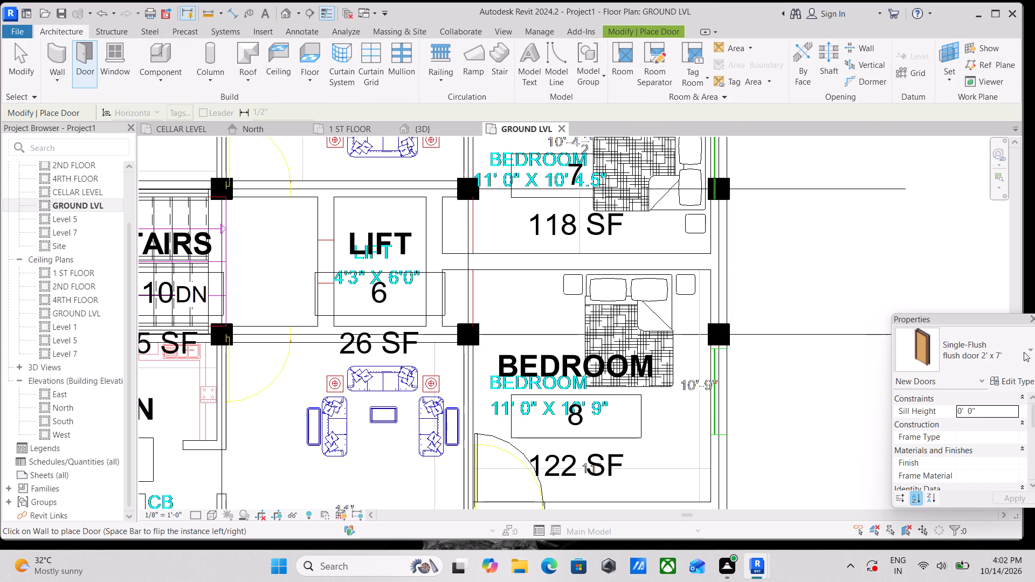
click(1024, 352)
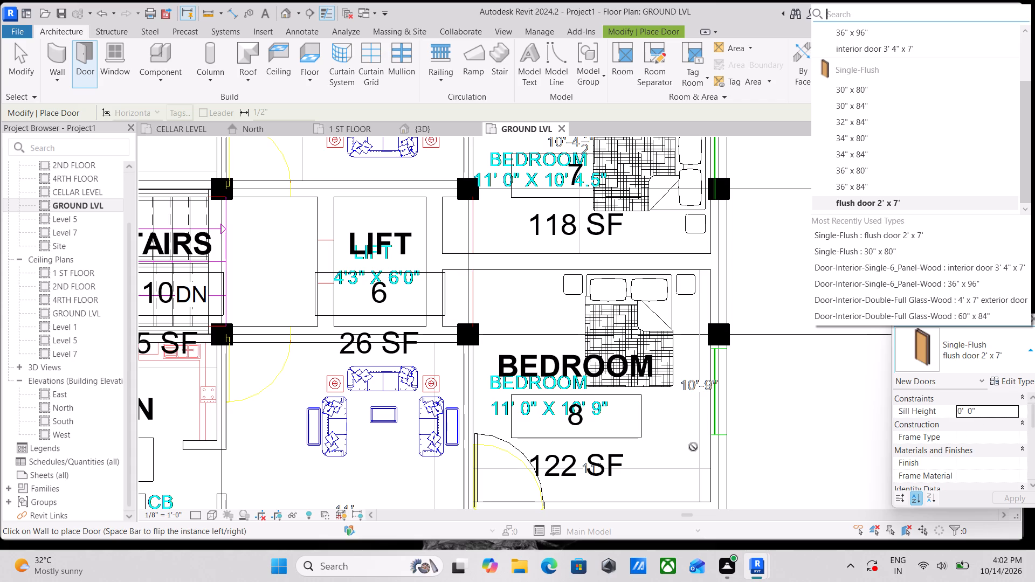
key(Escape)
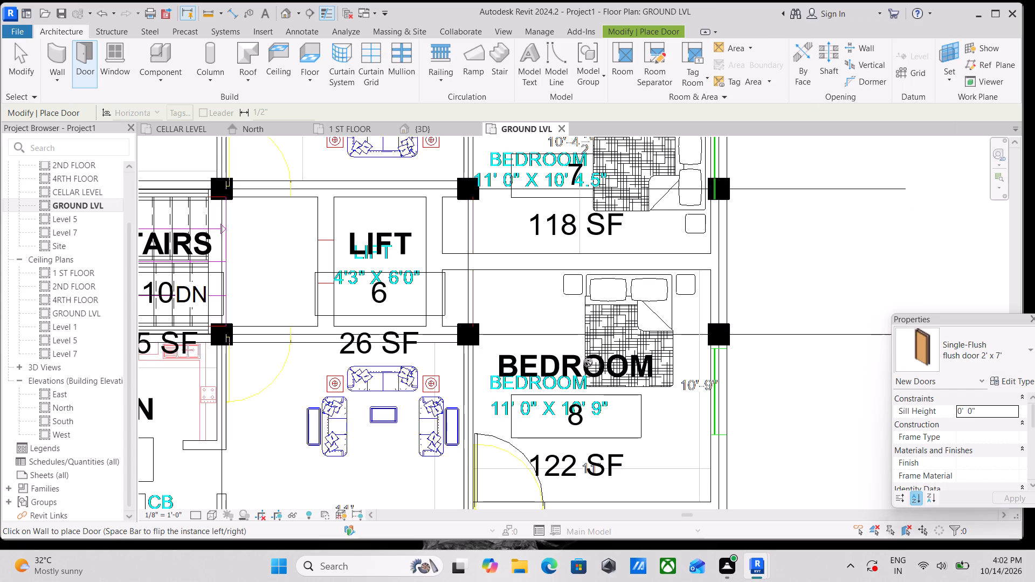
Place the 2' x 7' flush door in the passage wall of Toilet 12 beside Bedroom 8, swinging into the toilet and hinged on the bedroom side.
scroll(594, 358, down, 7)
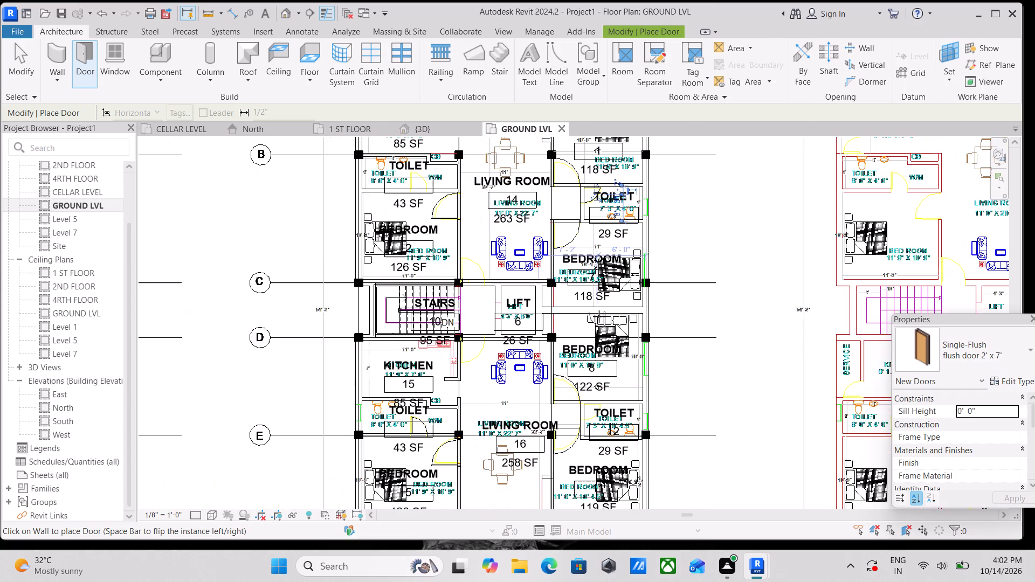
middle_drag(599, 316, 582, 366)
scroll(604, 419, up, 4)
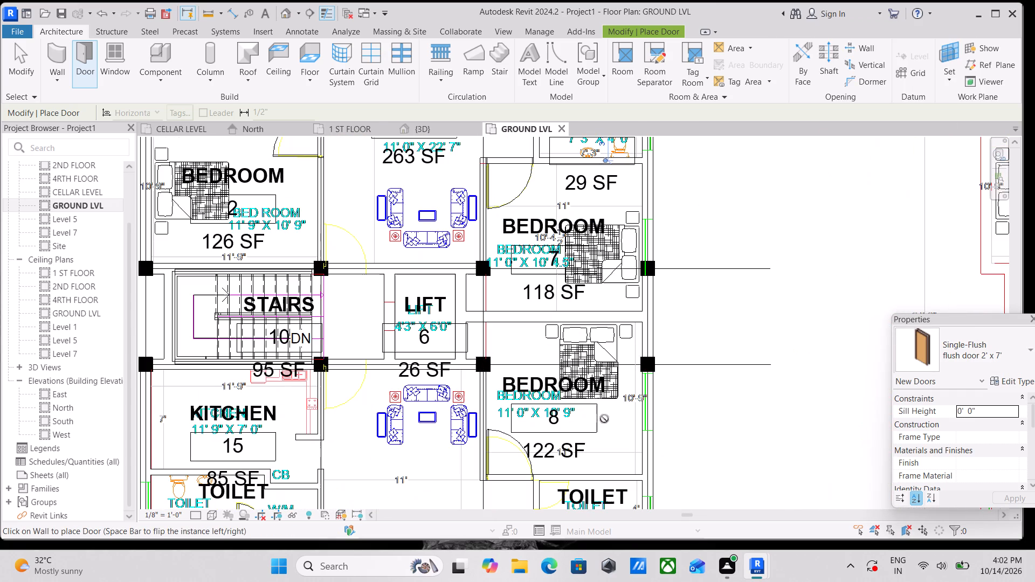
middle_drag(615, 429, 629, 357)
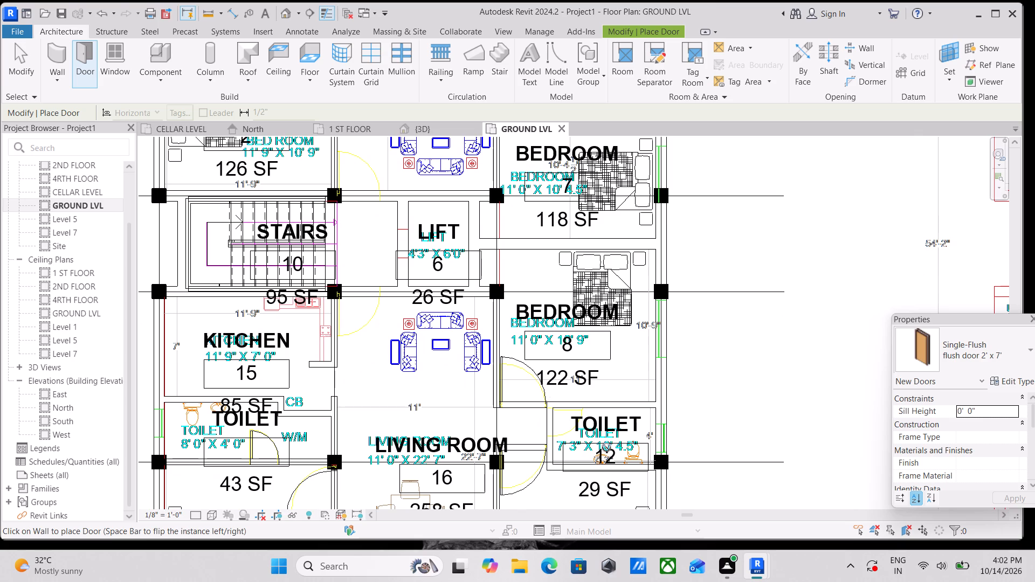
scroll(553, 424, up, 8)
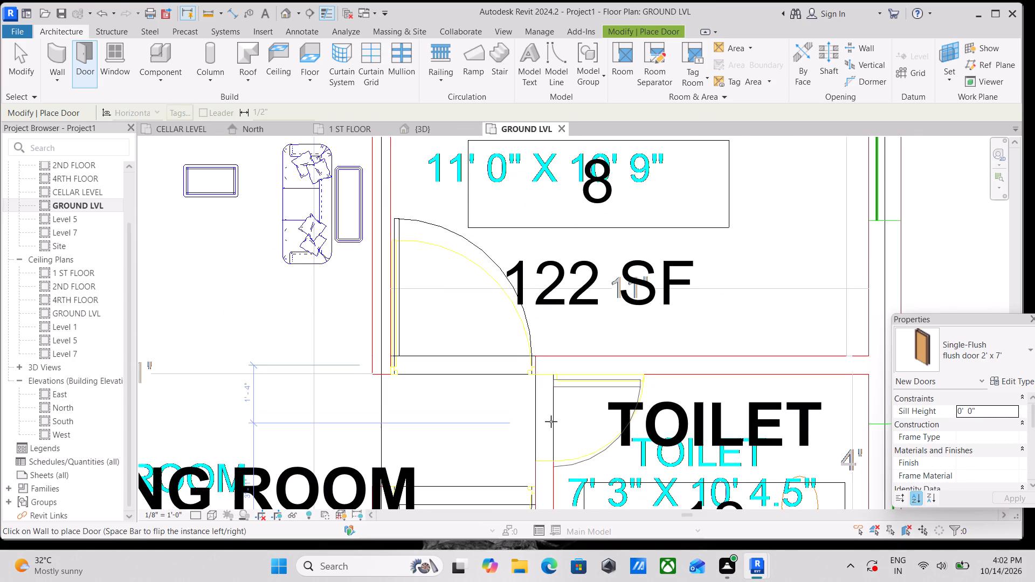
click(549, 420)
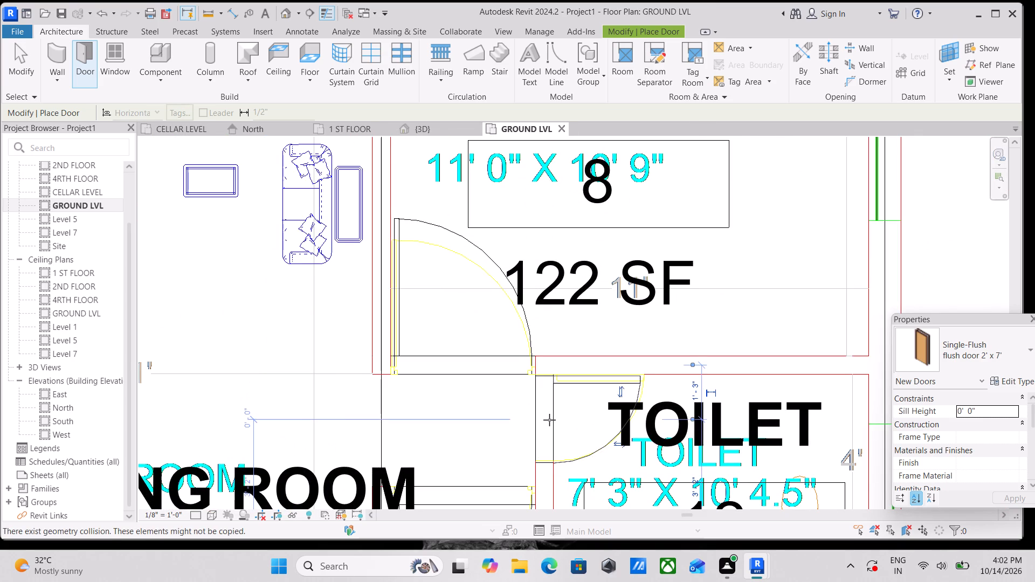
Look over the whole ground level plan, from the kitchens and bedrooms to the stairs and living rooms, for door openings still without doors.
scroll(549, 420, down, 5)
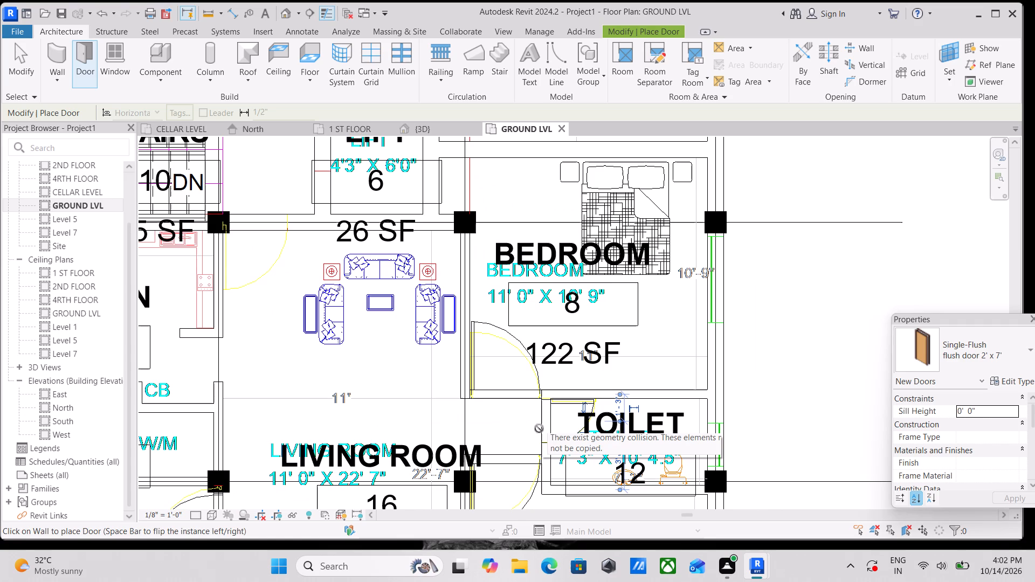
scroll(530, 399, up, 3)
scroll(591, 409, down, 3)
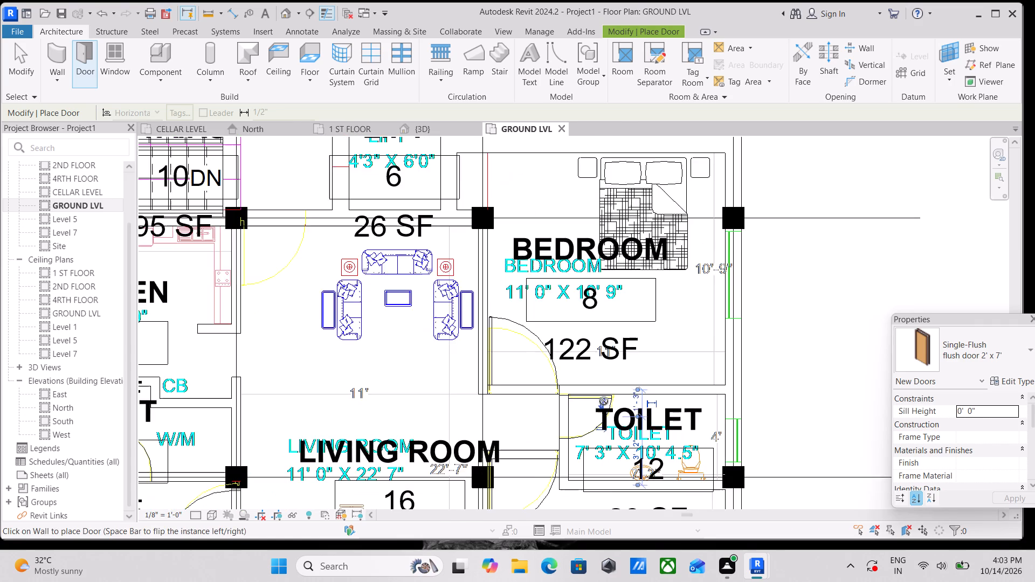
scroll(513, 376, down, 2)
middle_drag(452, 376, 582, 454)
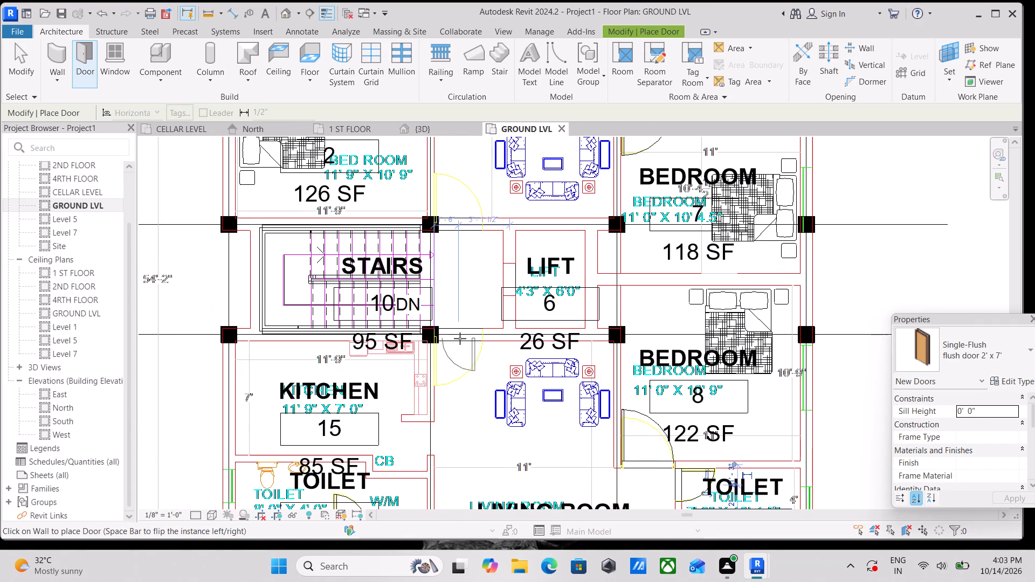
scroll(460, 338, up, 2)
scroll(561, 330, down, 5)
middle_drag(591, 322, 489, 401)
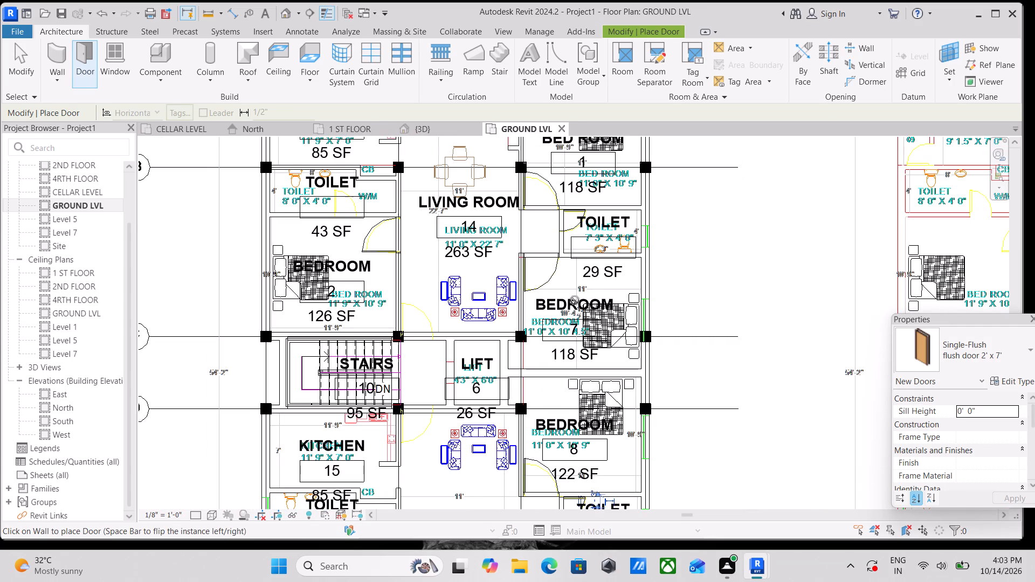
middle_drag(556, 232, 554, 354)
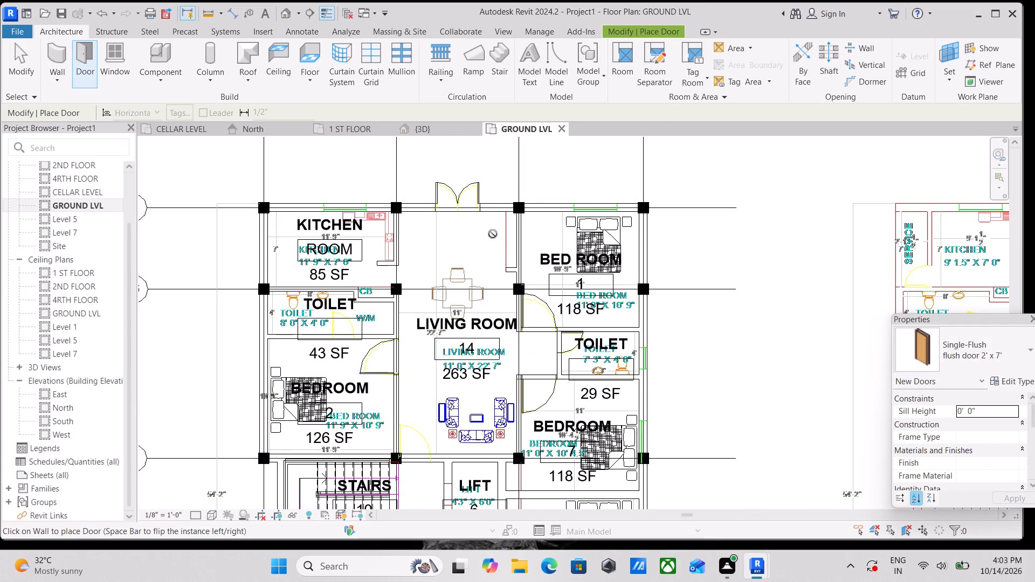
scroll(522, 254, down, 1)
middle_drag(506, 272, 538, 154)
middle_drag(501, 299, 515, 247)
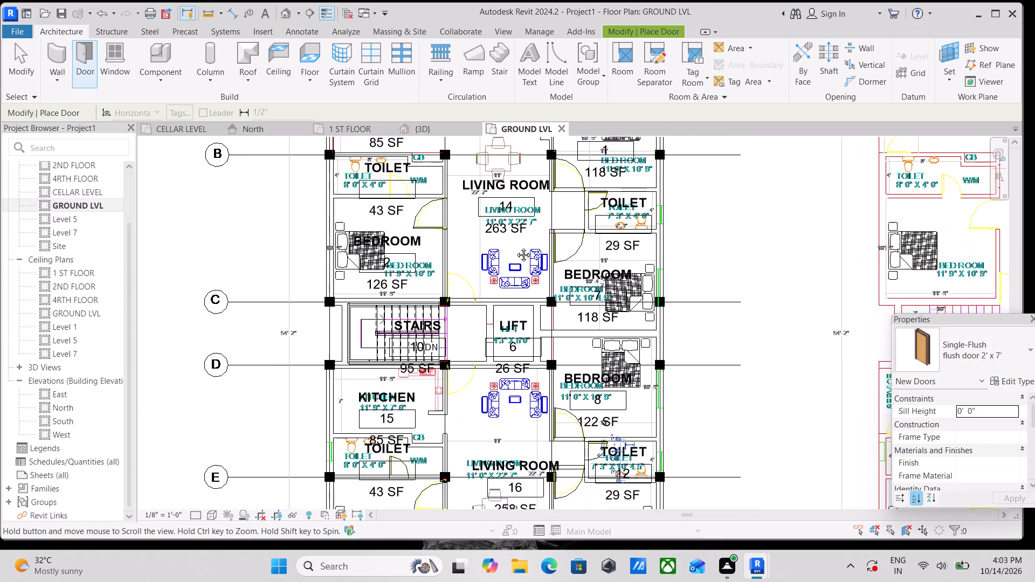
middle_drag(515, 247, 544, 181)
middle_drag(502, 323, 533, 244)
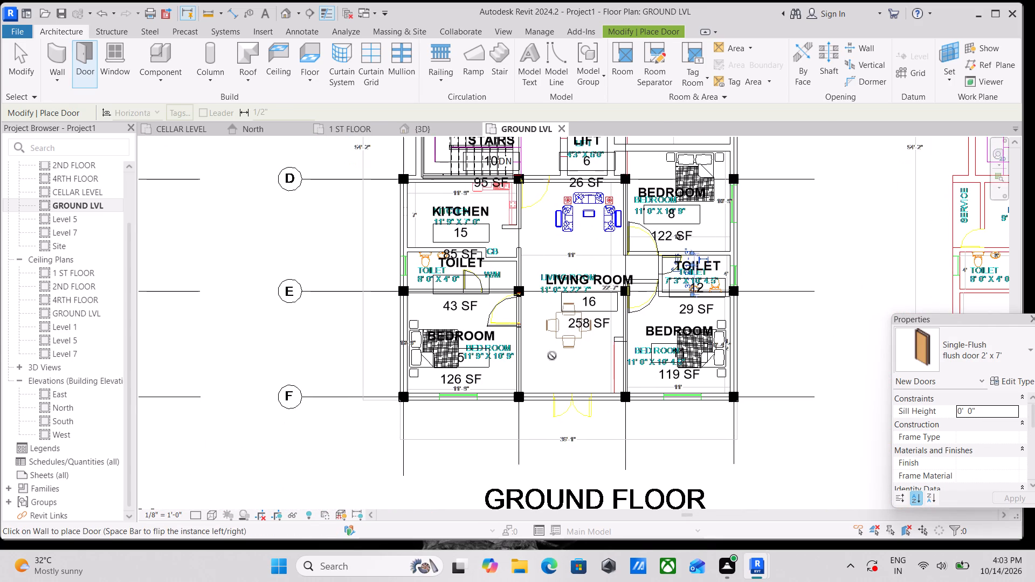
middle_drag(552, 356, 547, 301)
scroll(581, 290, down, 1)
middle_drag(581, 290, 583, 342)
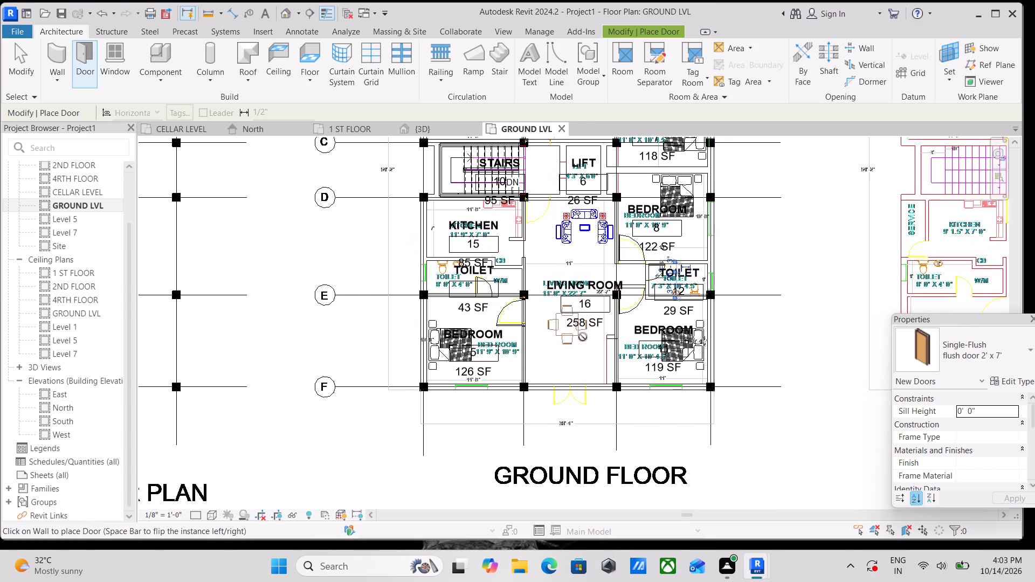
scroll(583, 333, down, 1)
middle_drag(583, 333, 505, 408)
middle_drag(508, 250, 494, 380)
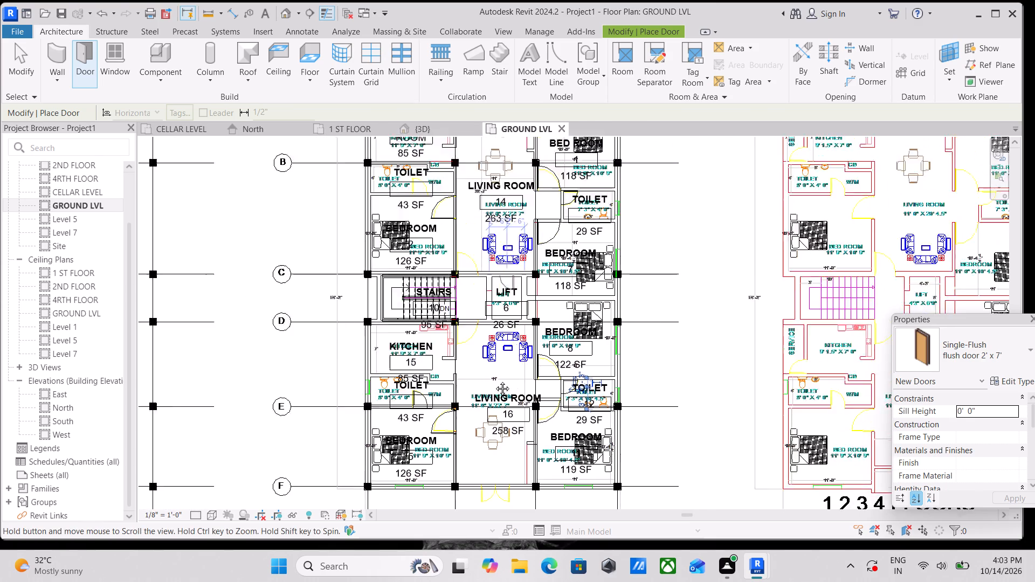
middle_drag(494, 380, 492, 387)
middle_drag(489, 264, 486, 368)
scroll(488, 342, up, 3)
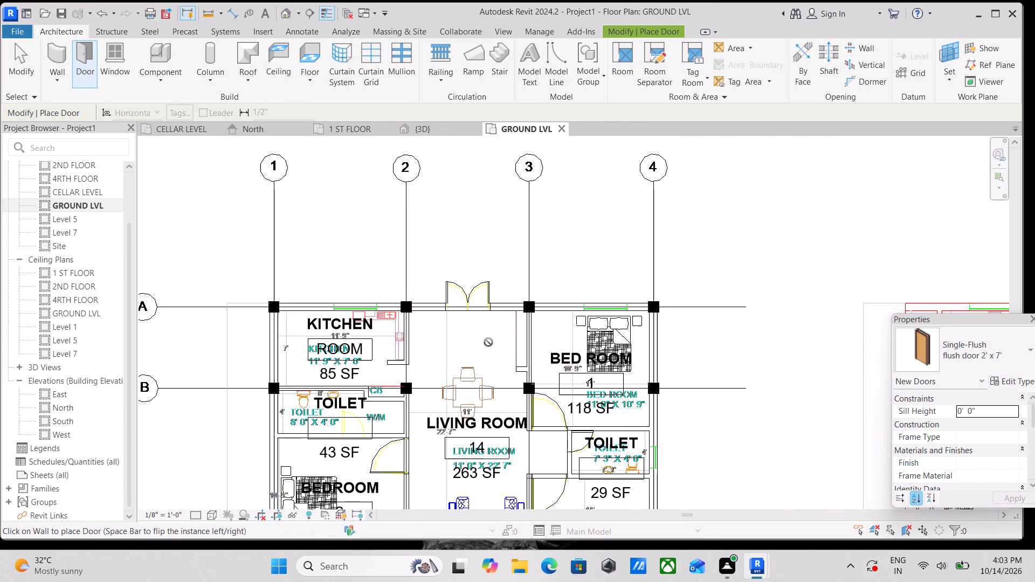
scroll(488, 342, up, 1)
scroll(488, 342, down, 3)
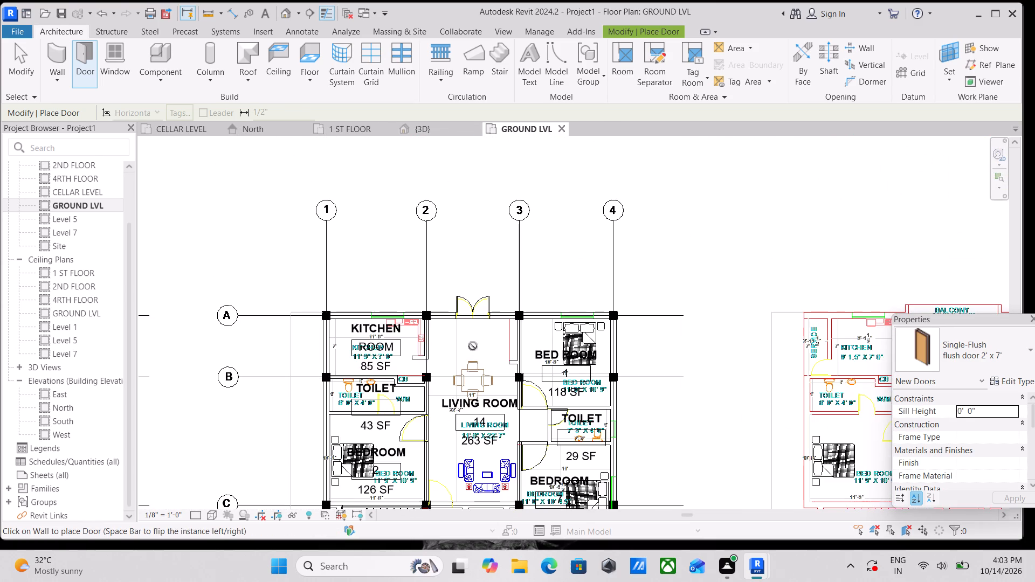
Examine the placed doors in the 3D view from several sides of the building.
click(419, 128)
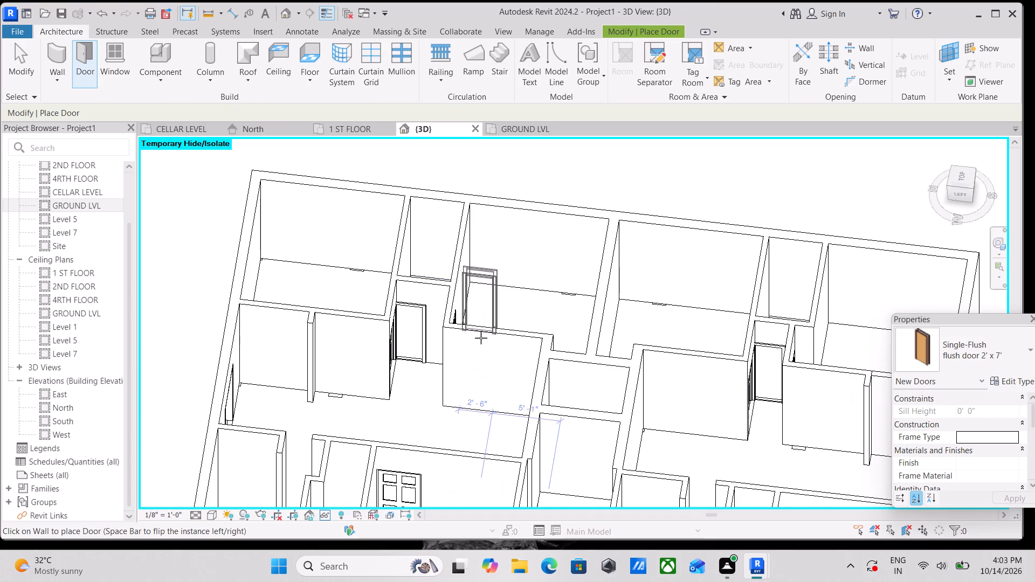
scroll(481, 338, down, 2)
key(Escape)
scroll(490, 315, down, 2)
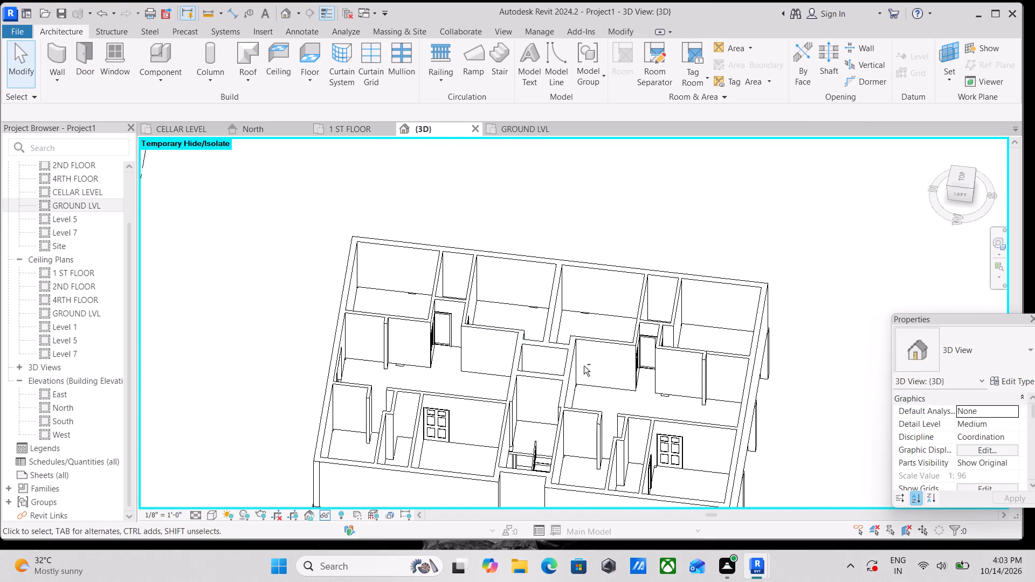
shift+middle_drag(584, 365, 500, 177)
shift+middle_drag(447, 338, 619, 446)
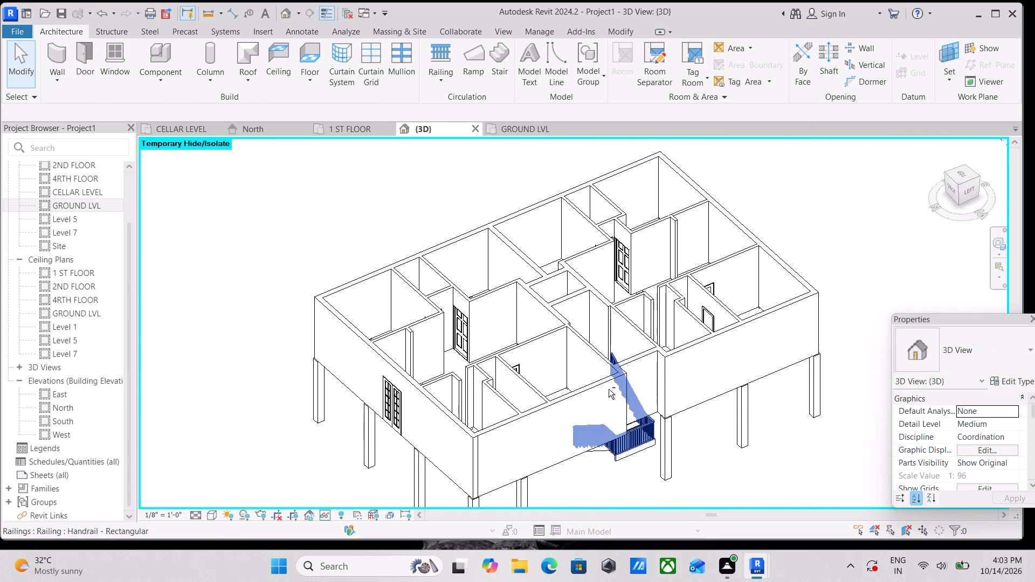
shift+middle_drag(609, 389, 685, 315)
shift+middle_drag(532, 311, 554, 425)
middle_drag(539, 297, 539, 372)
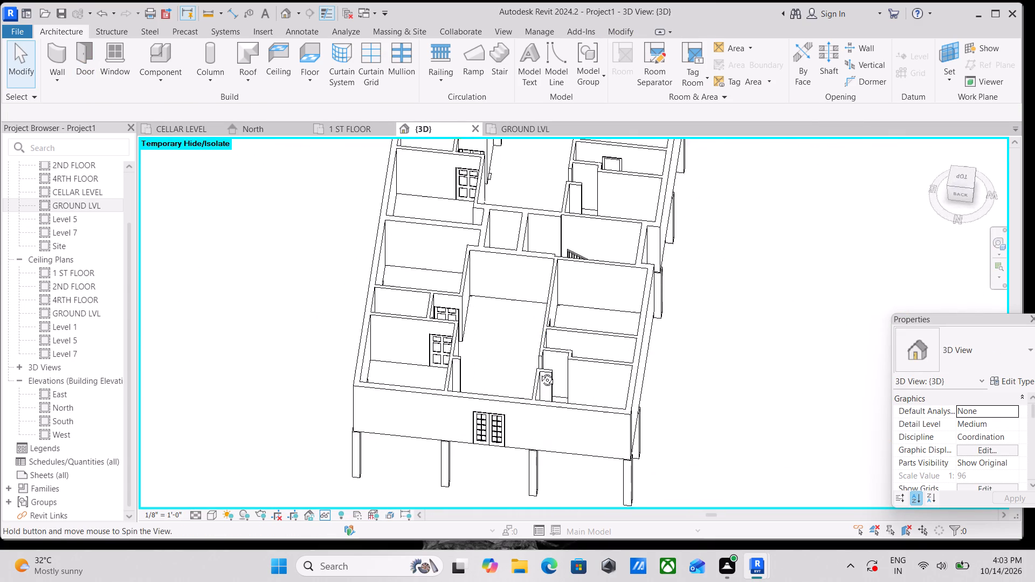
middle_drag(539, 372, 525, 417)
shift+middle_drag(635, 330, 423, 352)
shift+middle_drag(565, 409, 512, 389)
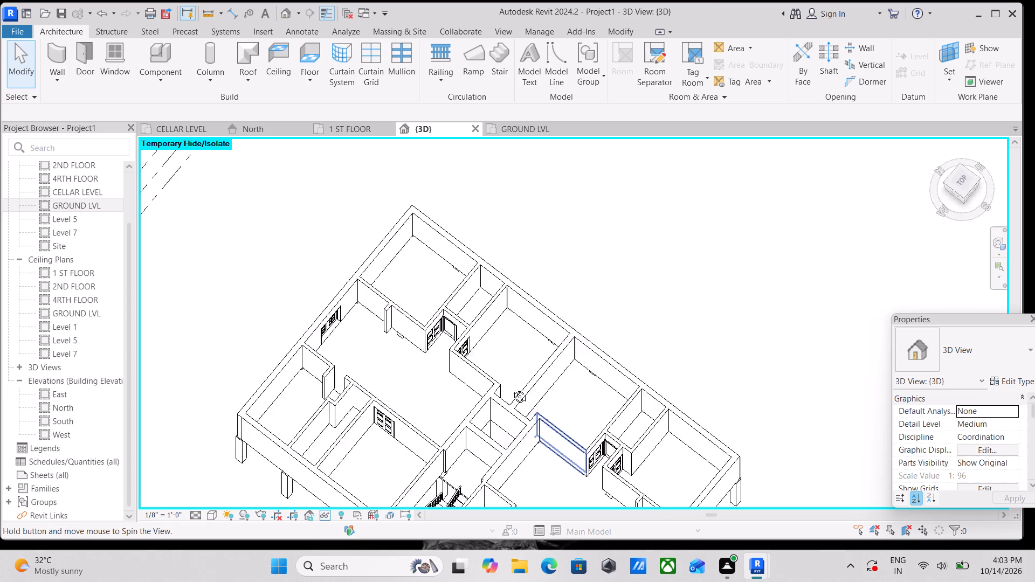
shift+middle_drag(512, 389, 287, 366)
scroll(345, 312, down, 2)
shift+middle_drag(318, 329, 288, 315)
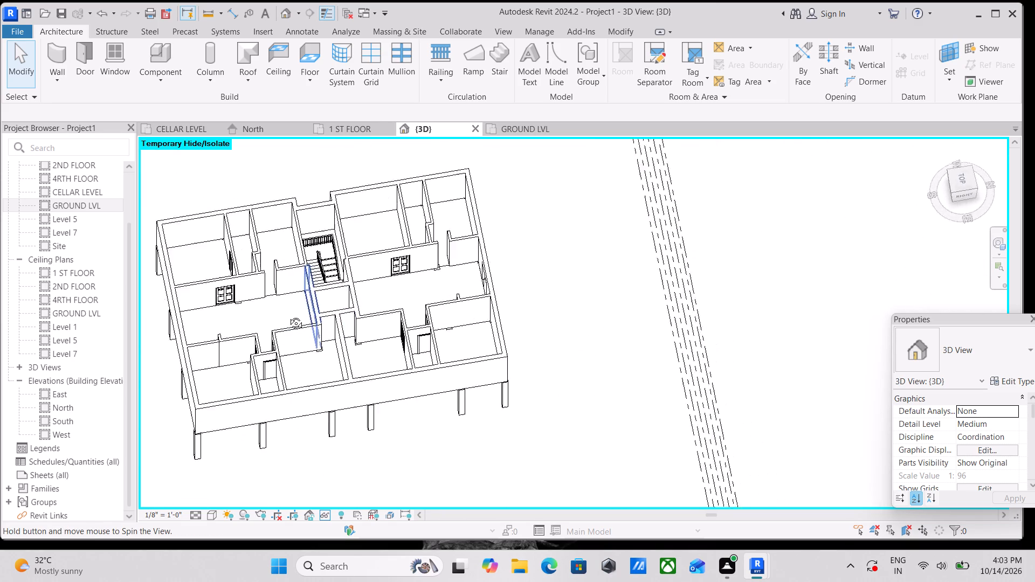
shift+middle_drag(288, 315, 378, 406)
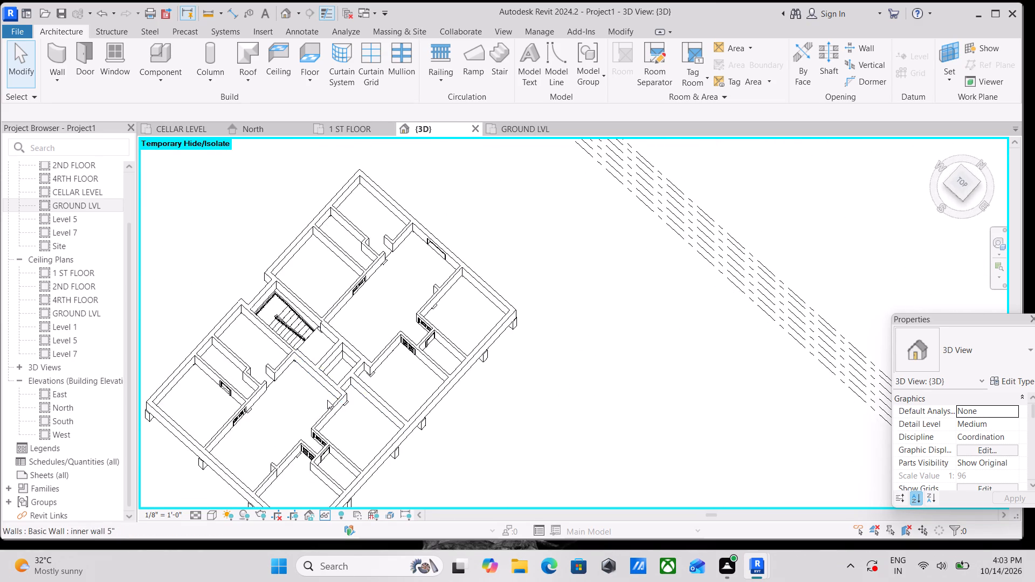
middle_drag(327, 400, 440, 280)
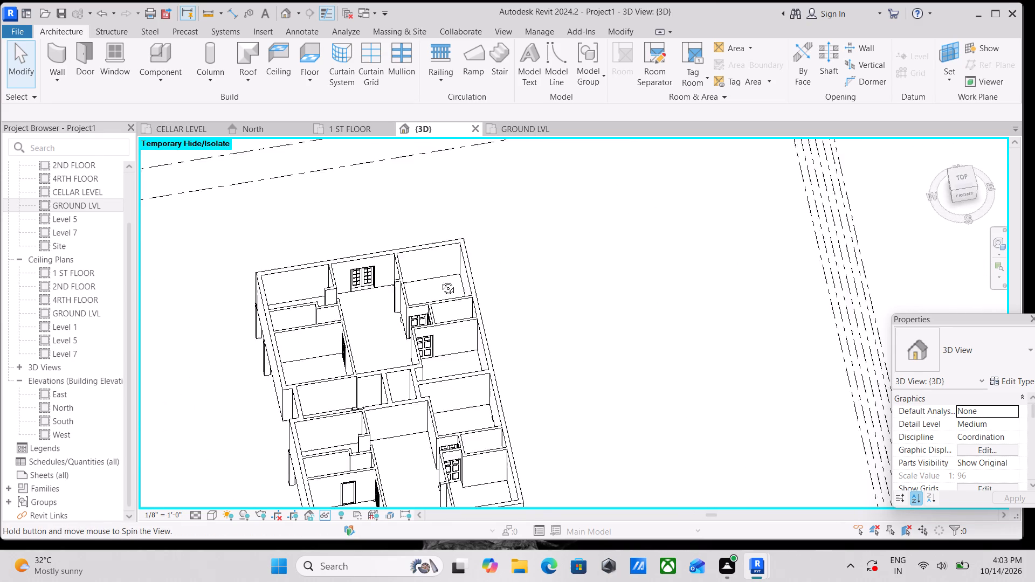
middle_drag(440, 280, 472, 250)
middle_drag(472, 441, 487, 392)
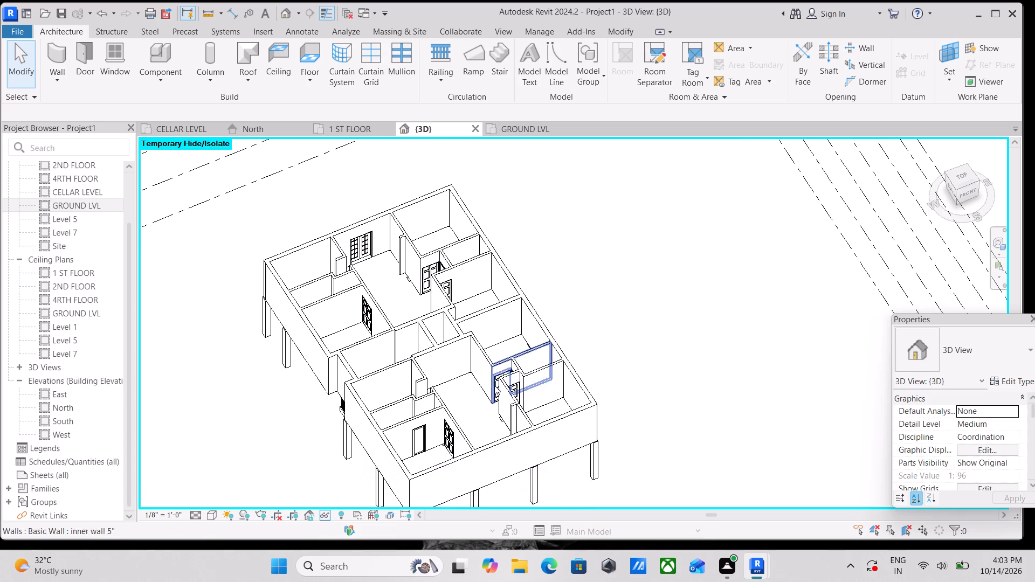
In the ground level floor plan, start a door and duplicate the six-panel interior door type as "interior door 3' x 7'".
click(347, 129)
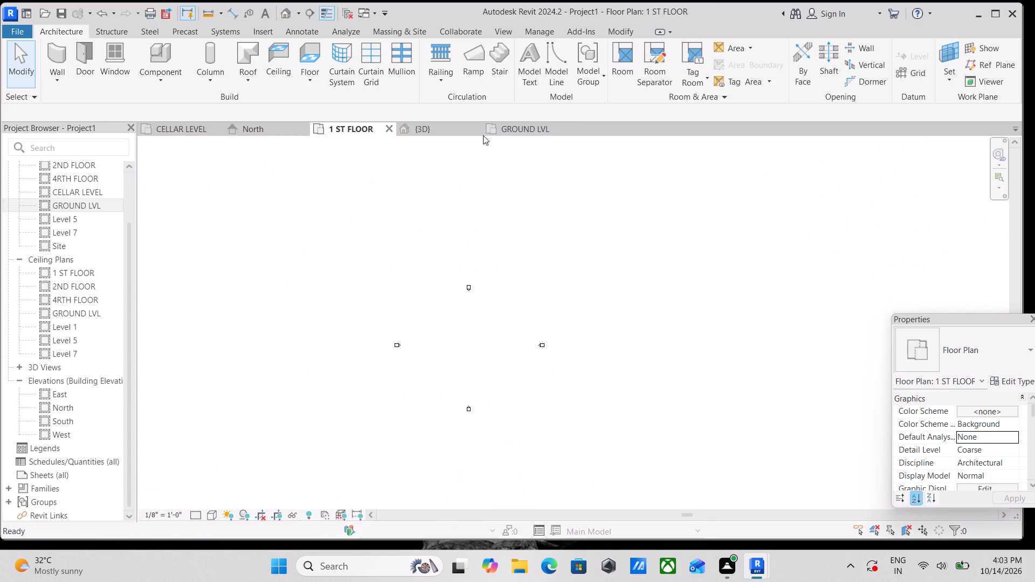
click(500, 129)
scroll(464, 376, down, 1)
middle_drag(464, 376, 479, 275)
scroll(491, 351, up, 2)
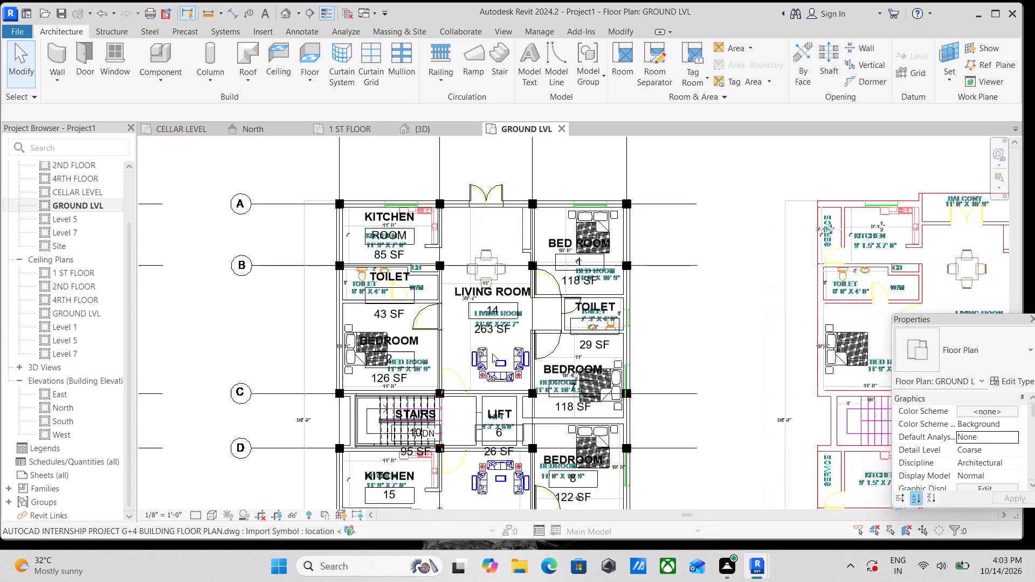
scroll(492, 354, up, 4)
middle_drag(487, 368, 496, 244)
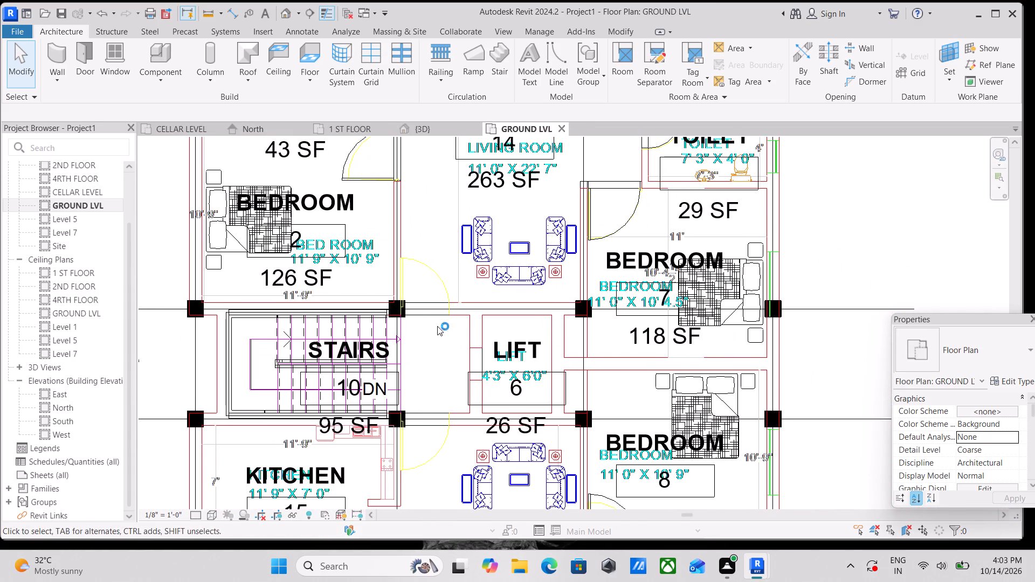
middle_drag(437, 326, 465, 308)
scroll(448, 296, up, 3)
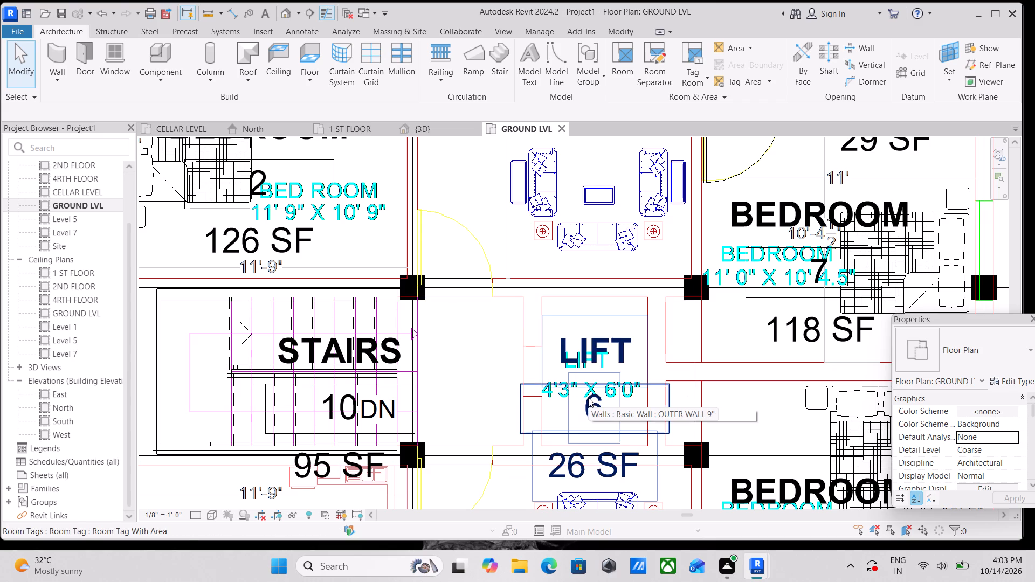
text(dr)
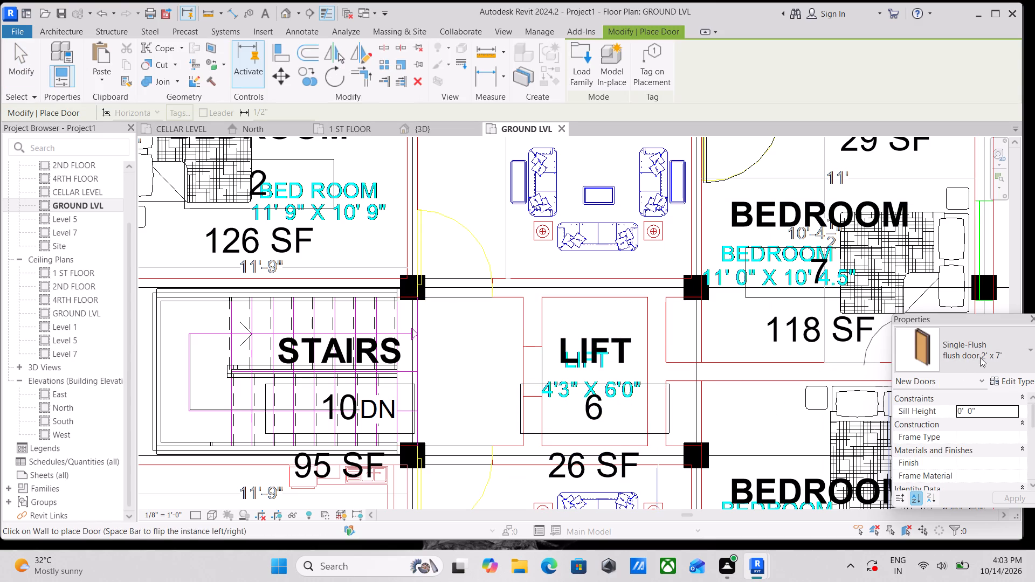
click(1010, 354)
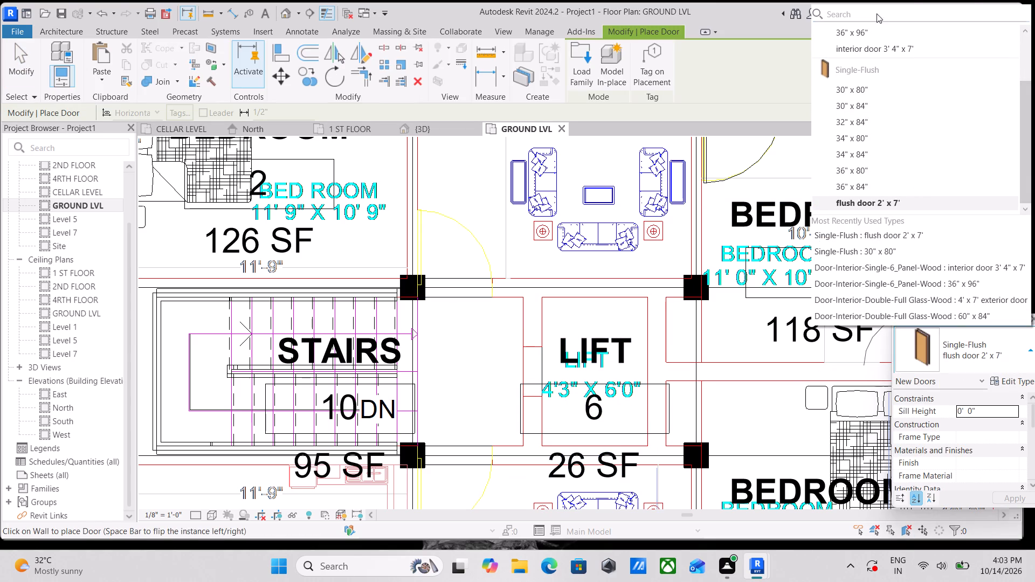
click(875, 47)
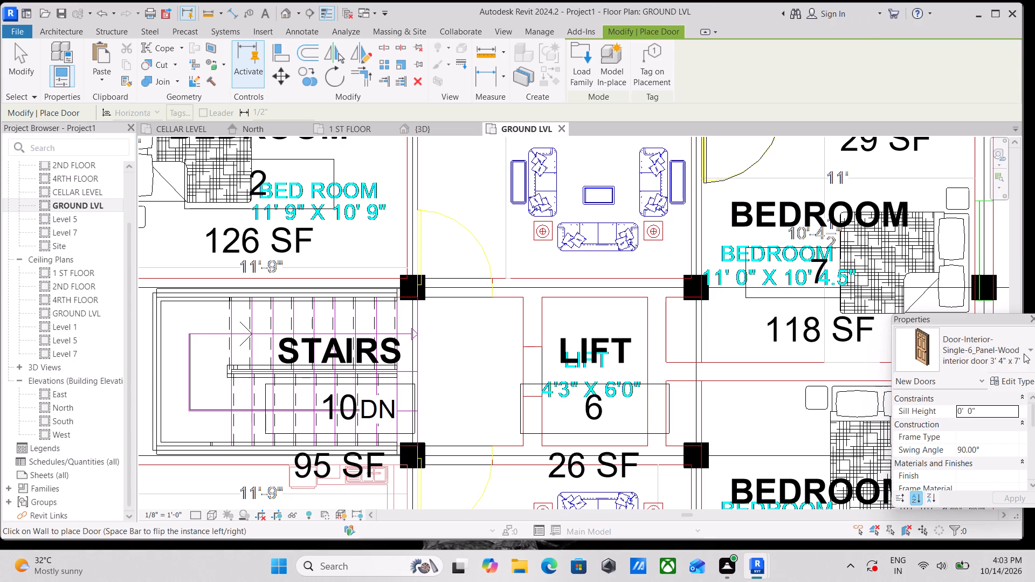
click(1010, 384)
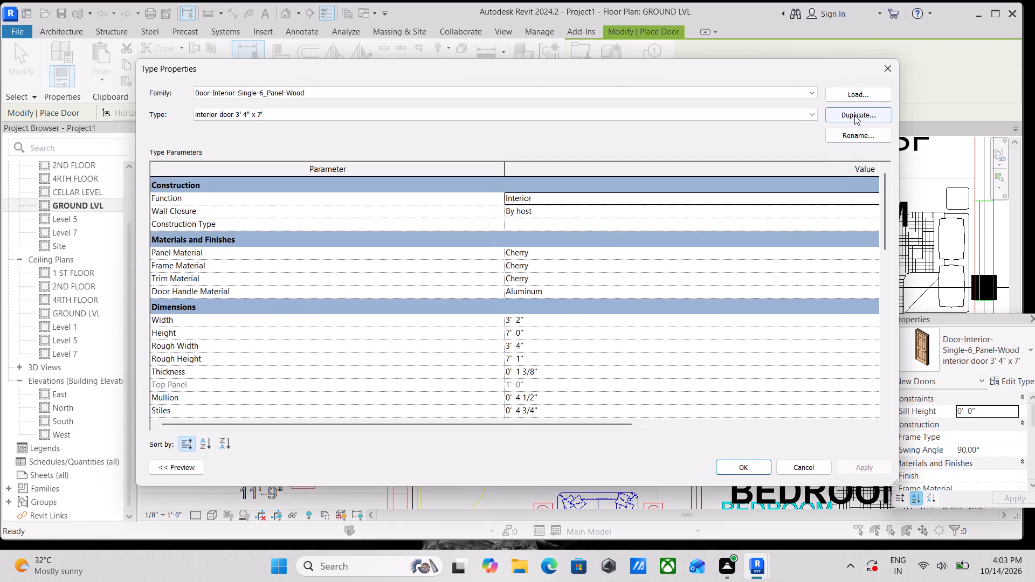
click(854, 115)
key(BackSpace)
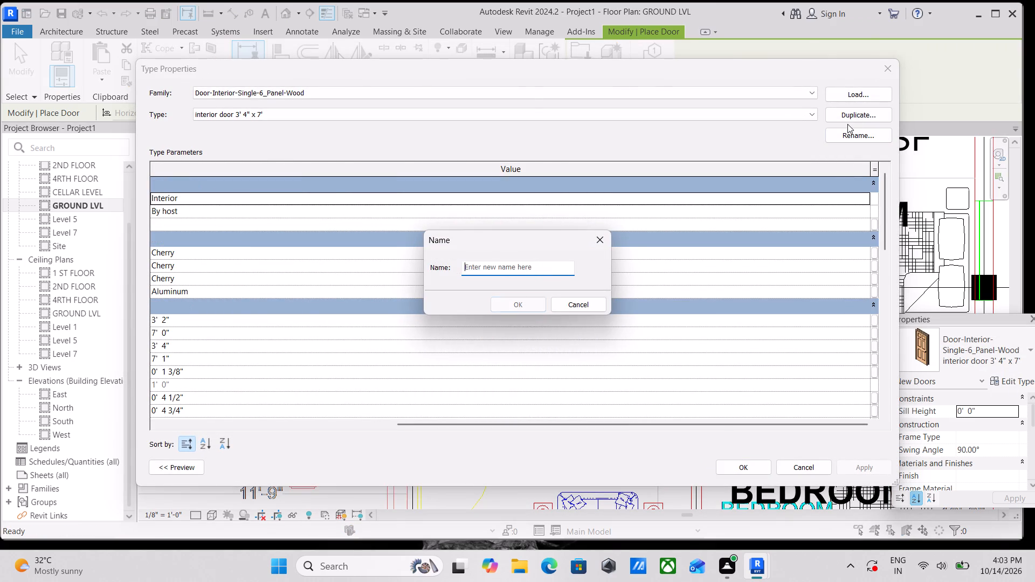
text(interior)
key(space)
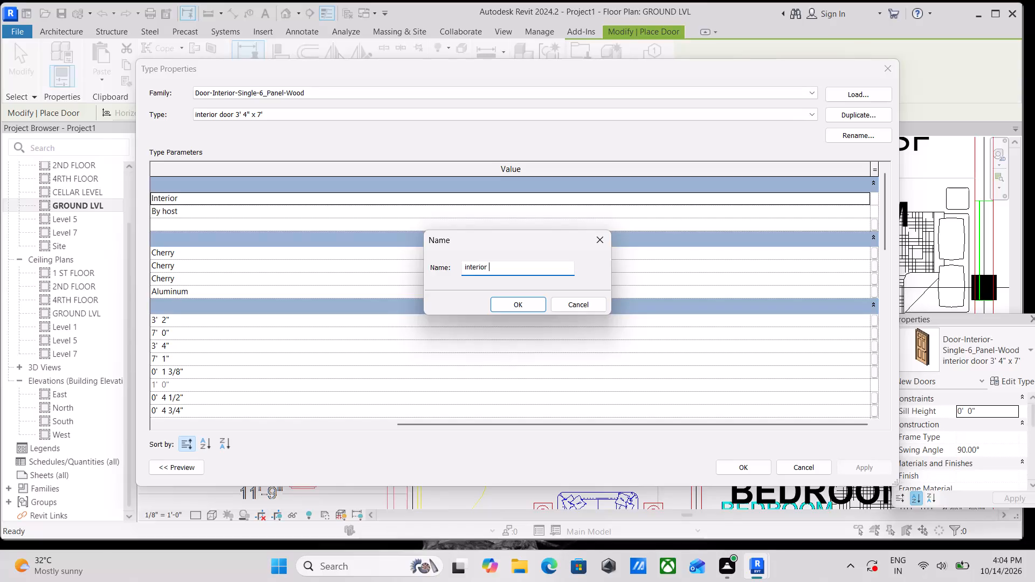
text(door)
key(space)
text(3')
key(space)
text(x 7')
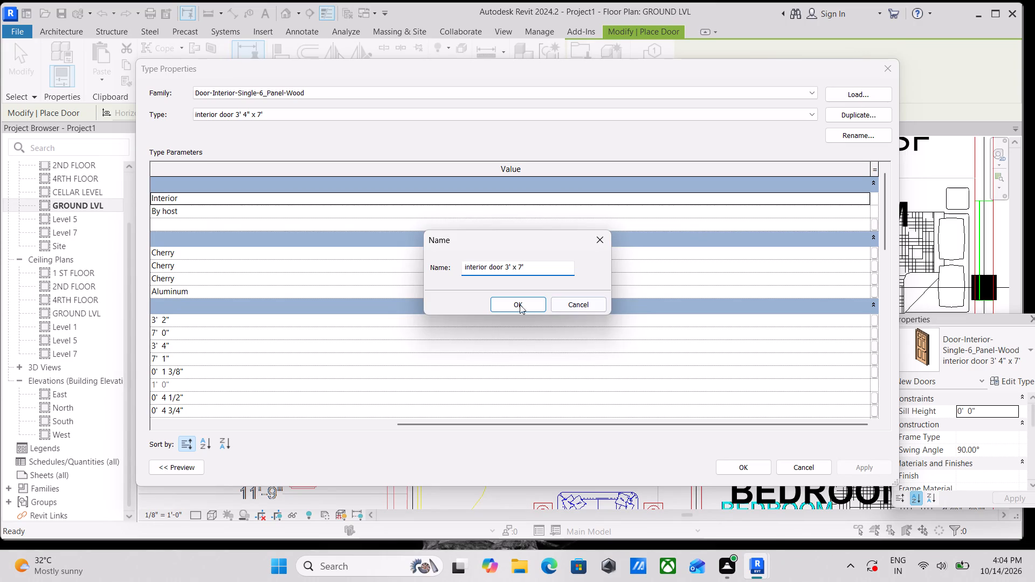
click(515, 304)
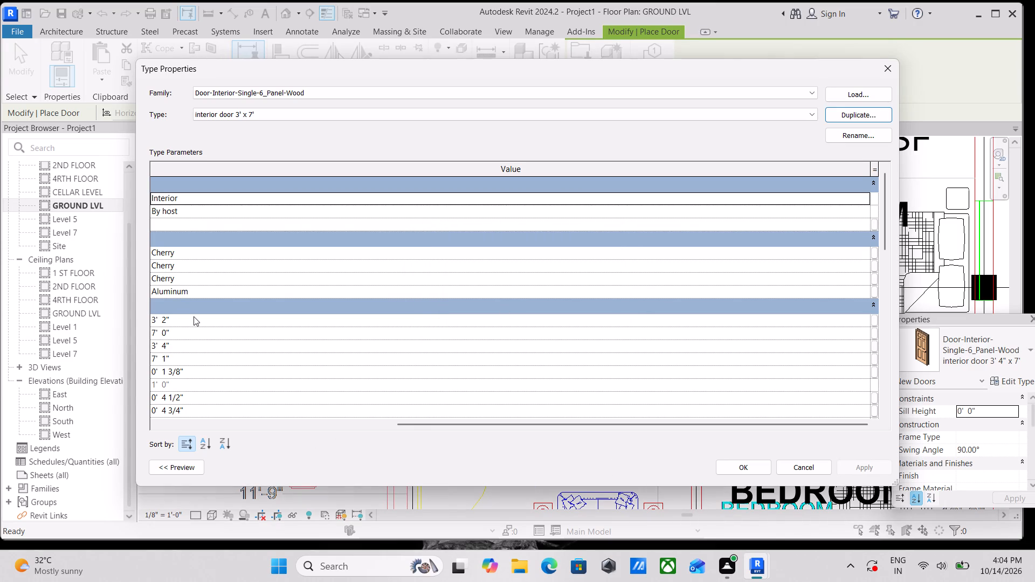
Set the new six-panel door type's width to 3' and apply it.
click(194, 316)
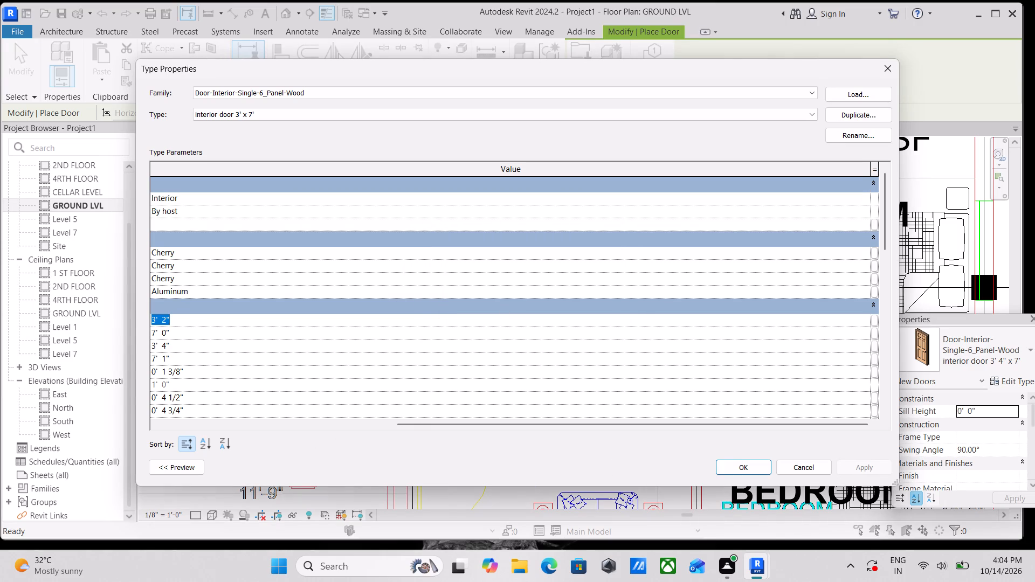
key(3)
key(apostrophe)
key(space)
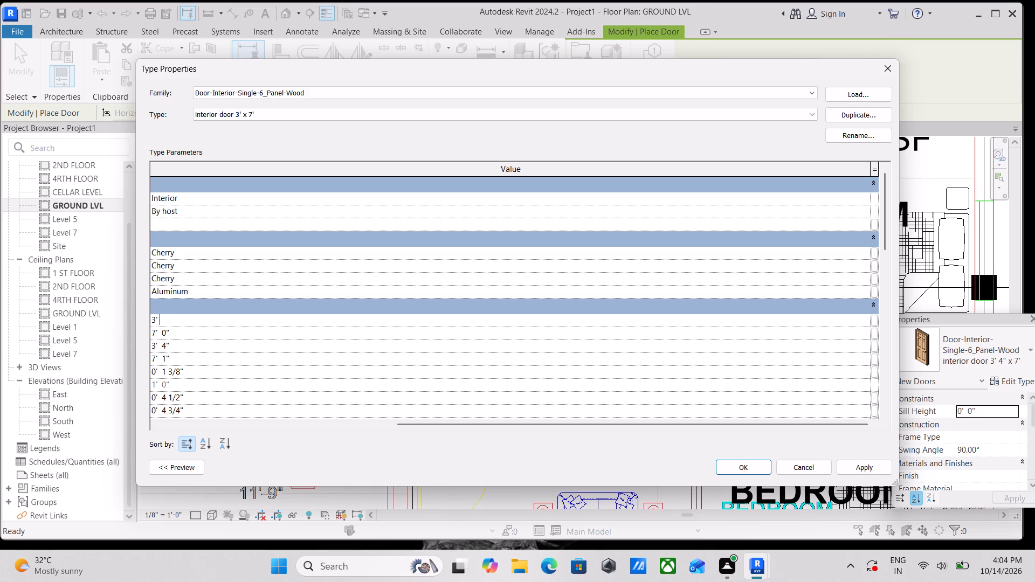
text(x7)
key(BackSpace)
key(BackSpace)
scroll(181, 349, down, 2)
scroll(192, 338, up, 3)
click(186, 469)
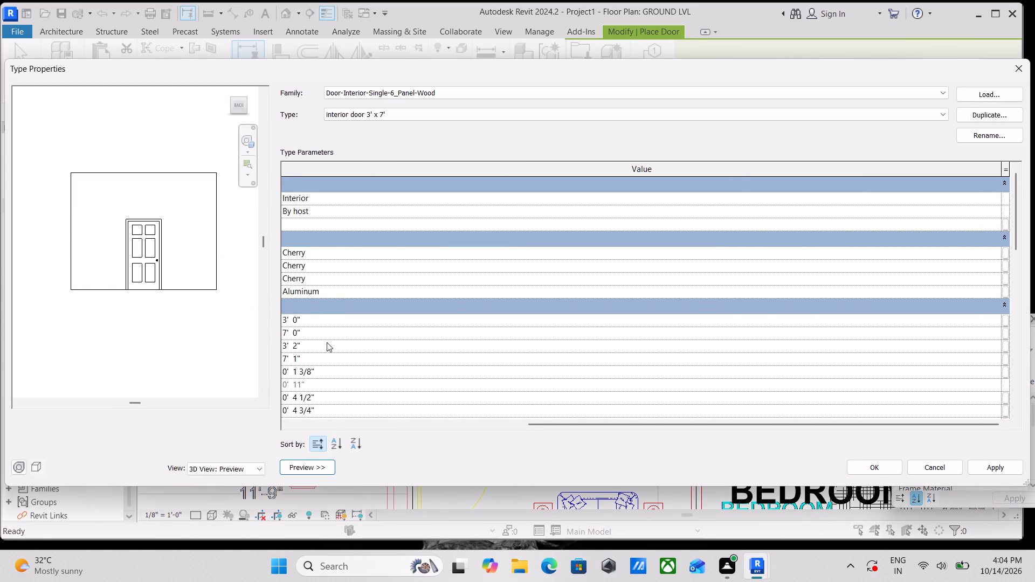
scroll(326, 342, down, 1)
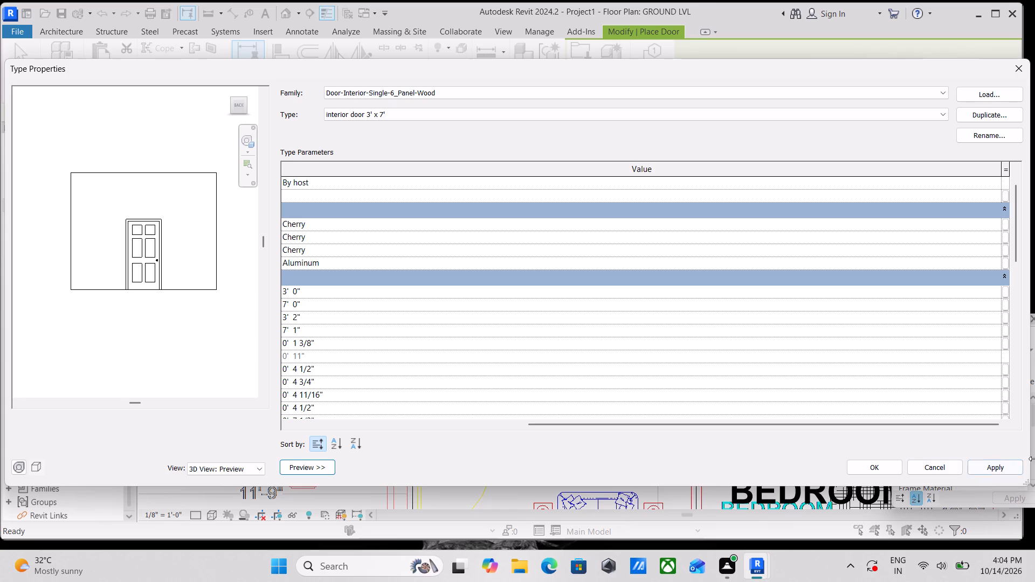
click(994, 469)
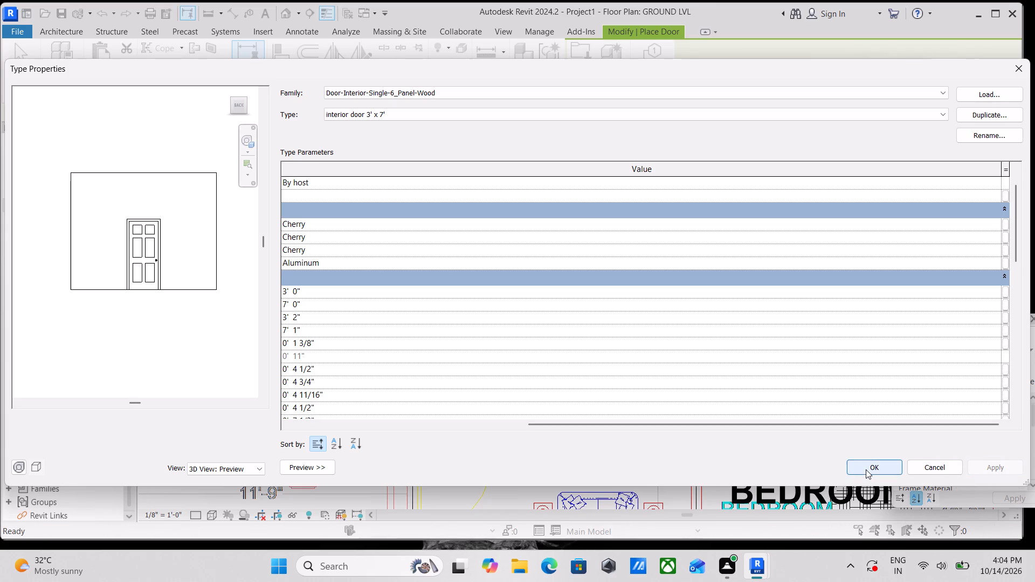
click(876, 470)
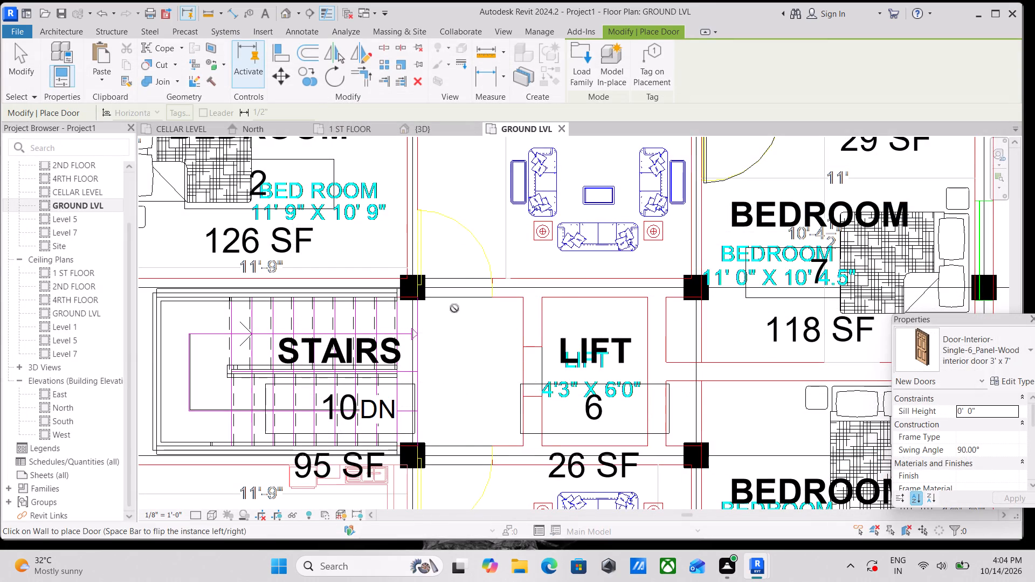
Place the 3' x 7' door in the wall between the stair lobby and Living Room 14, swinging into the living room and hinged on the stairs side.
scroll(454, 280, up, 1)
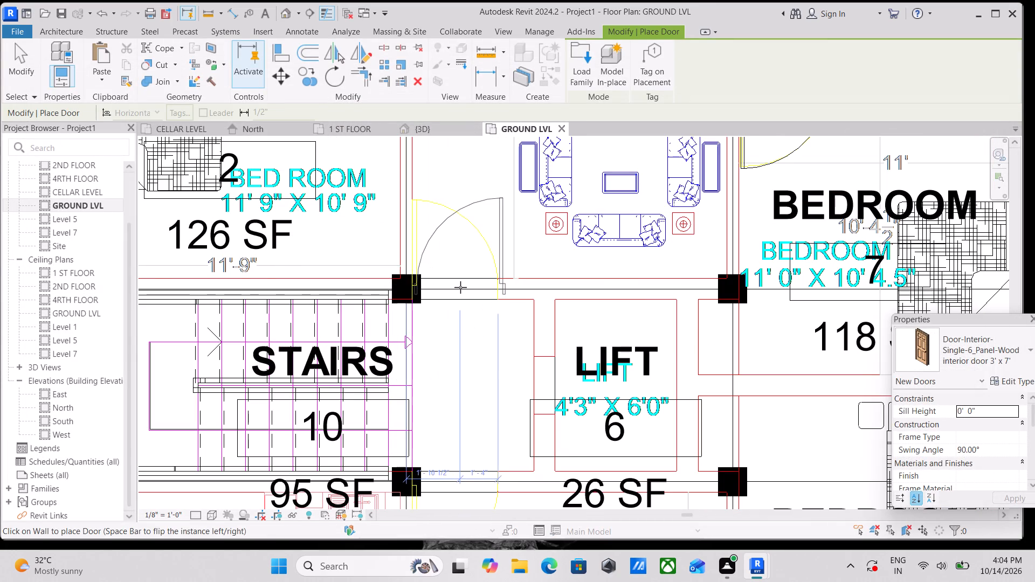
key(space)
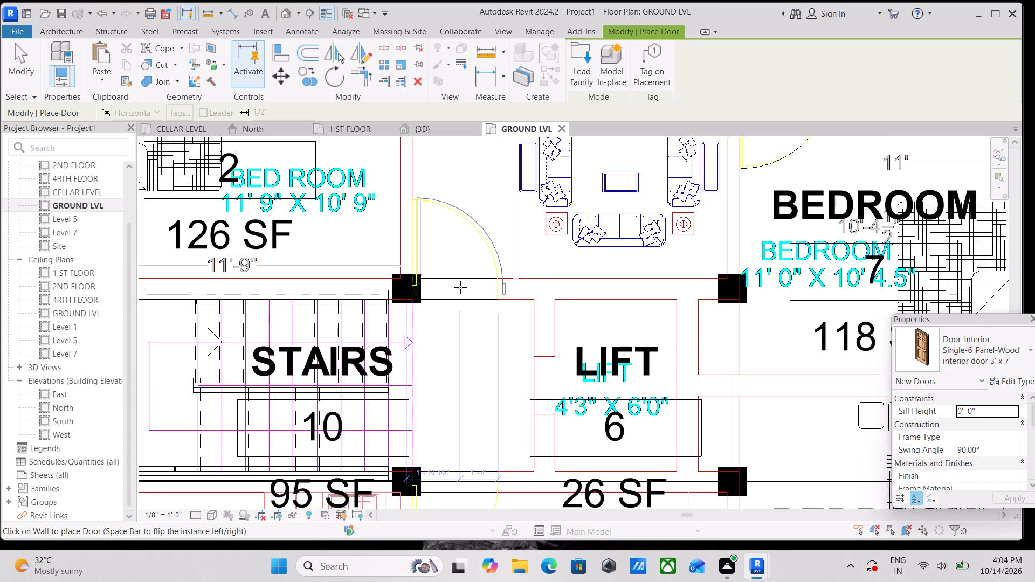
click(460, 287)
Place the 3' x 7' door between the stair lobby and Living Room 16, swinging into the living room and hinged on the lift side.
scroll(460, 287, down, 1)
middle_drag(460, 287, 457, 446)
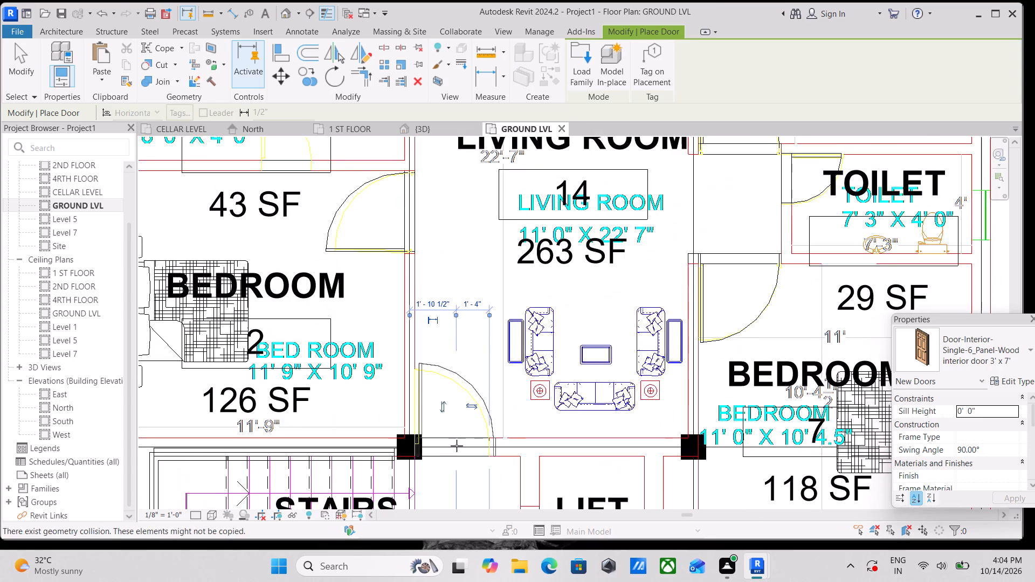
scroll(464, 403, down, 2)
middle_drag(464, 403, 474, 302)
scroll(471, 371, down, 1)
middle_drag(471, 371, 496, 253)
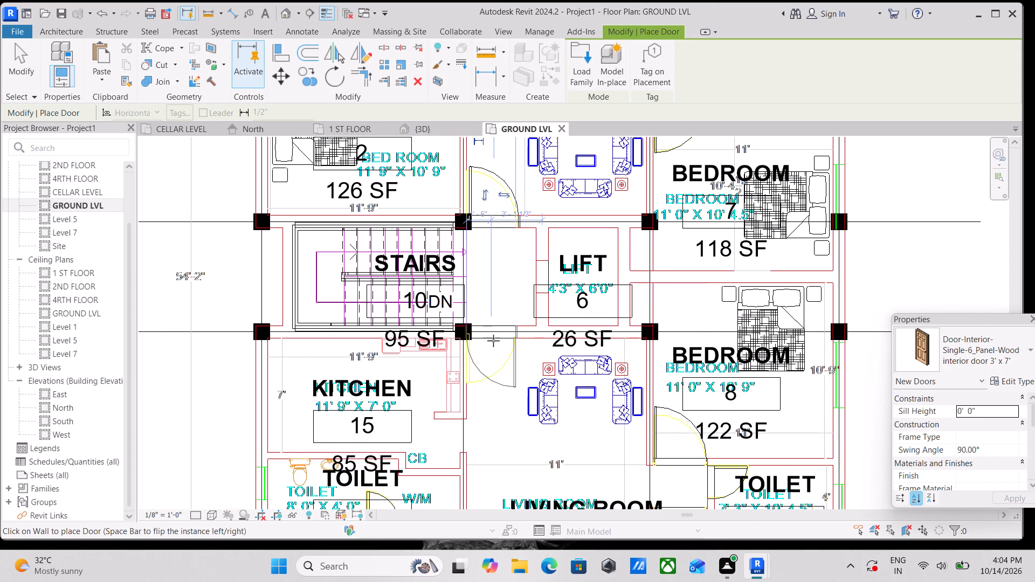
scroll(493, 342, up, 2)
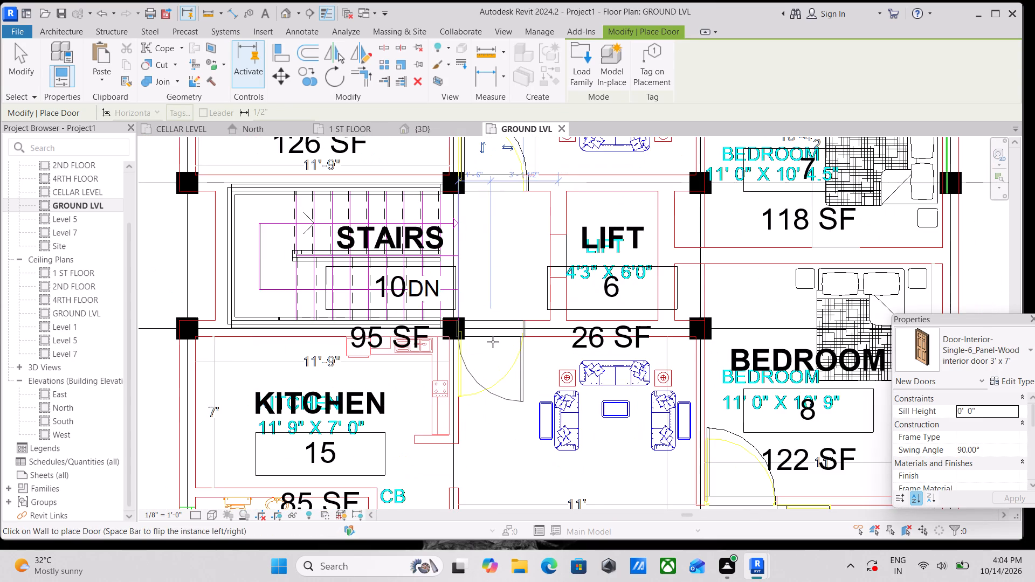
click(493, 342)
Look over the ground level plan from grid A down to grid F for door openings still without doors.
scroll(496, 342, down, 1)
middle_drag(496, 342, 470, 389)
scroll(479, 356, down, 2)
middle_drag(479, 356, 454, 412)
scroll(475, 328, down, 1)
middle_drag(475, 328, 429, 421)
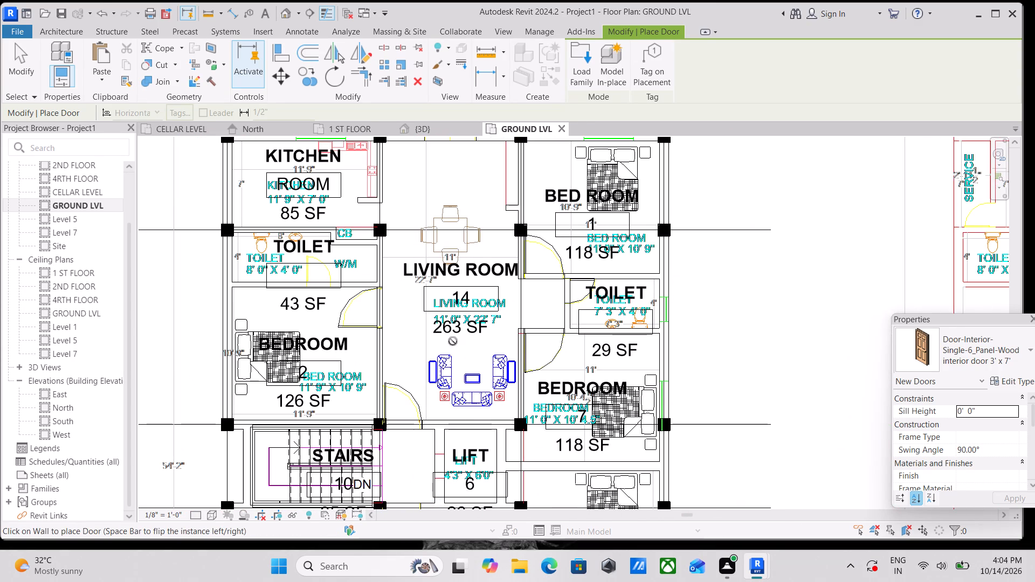
middle_drag(452, 341, 434, 433)
scroll(452, 341, down, 1)
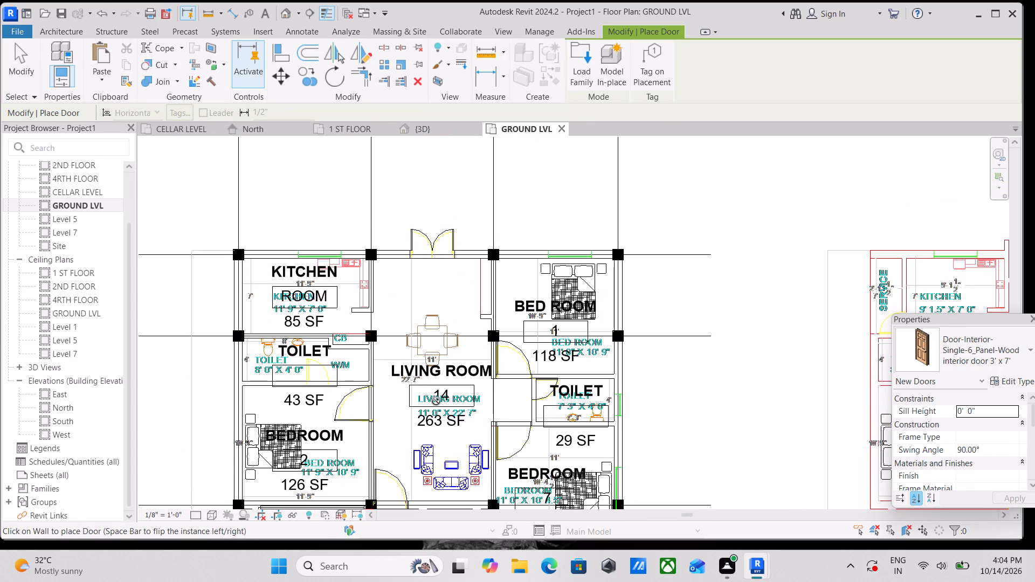
middle_drag(410, 425, 446, 263)
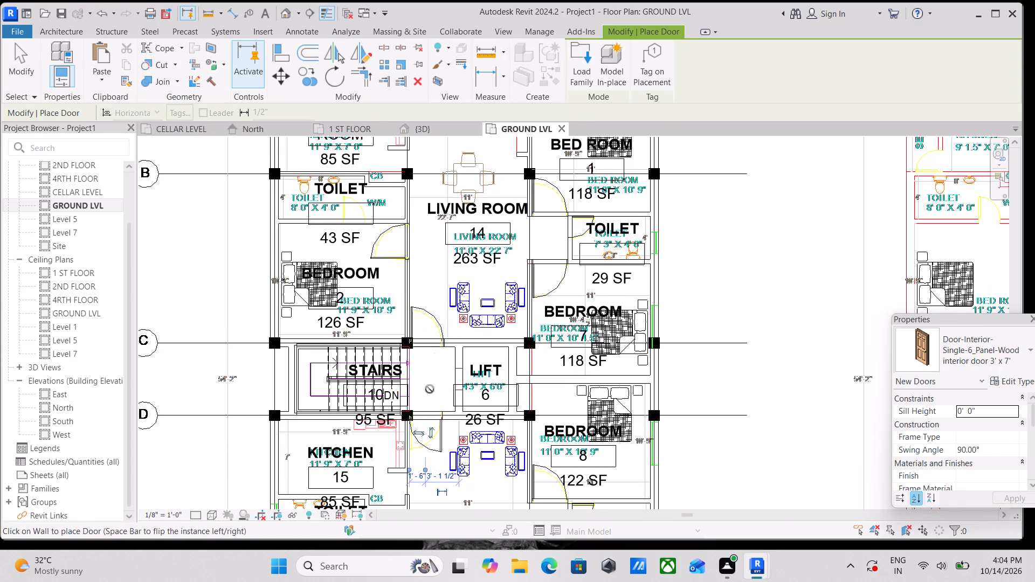
middle_drag(430, 389, 454, 284)
scroll(451, 293, down, 1)
middle_drag(477, 437, 478, 323)
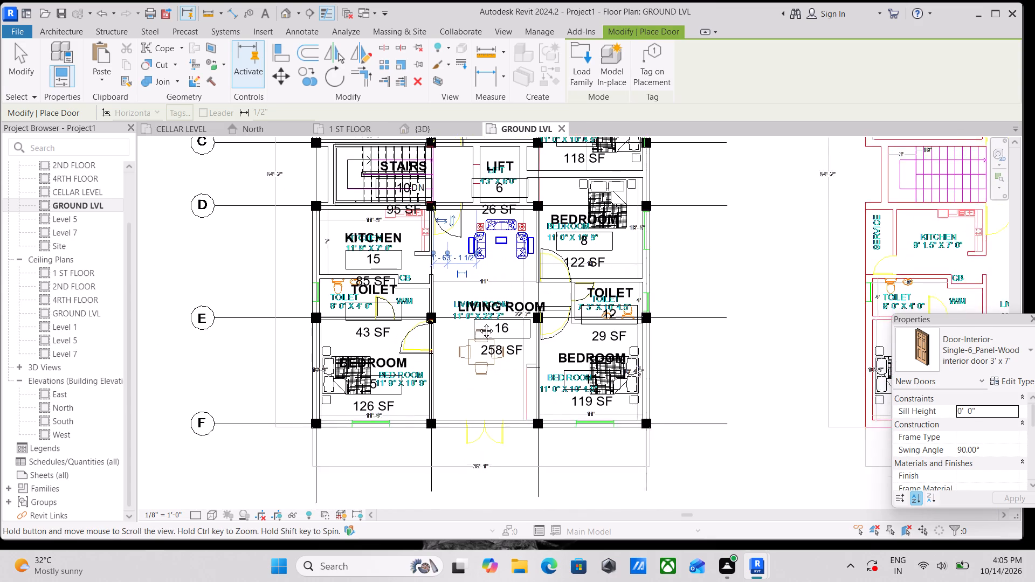
middle_drag(478, 323, 489, 289)
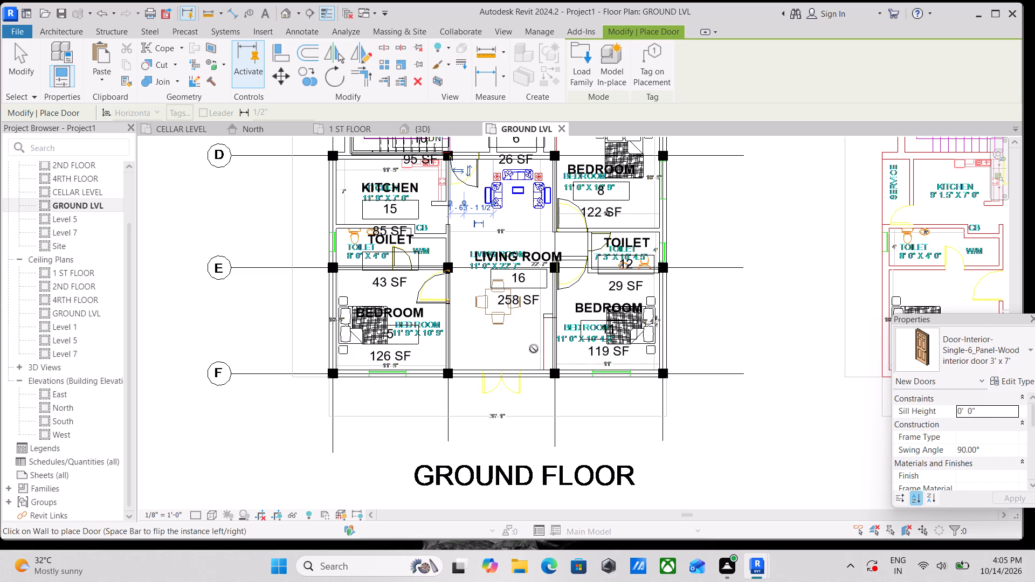
scroll(494, 374, down, 1)
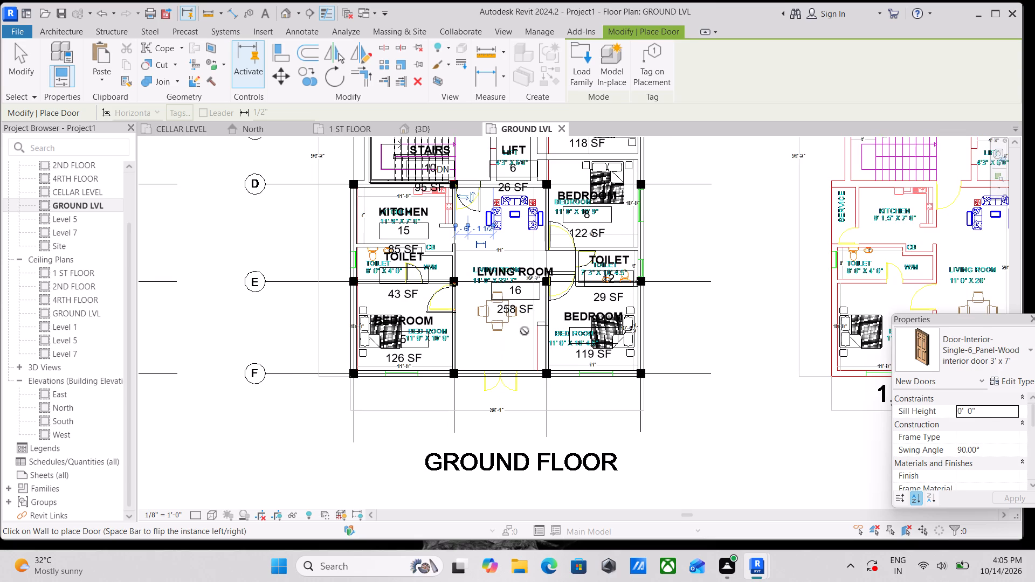
Leave door placement and inspect the ground level doors and walls from all sides in the 3D view.
middle_drag(524, 333, 507, 421)
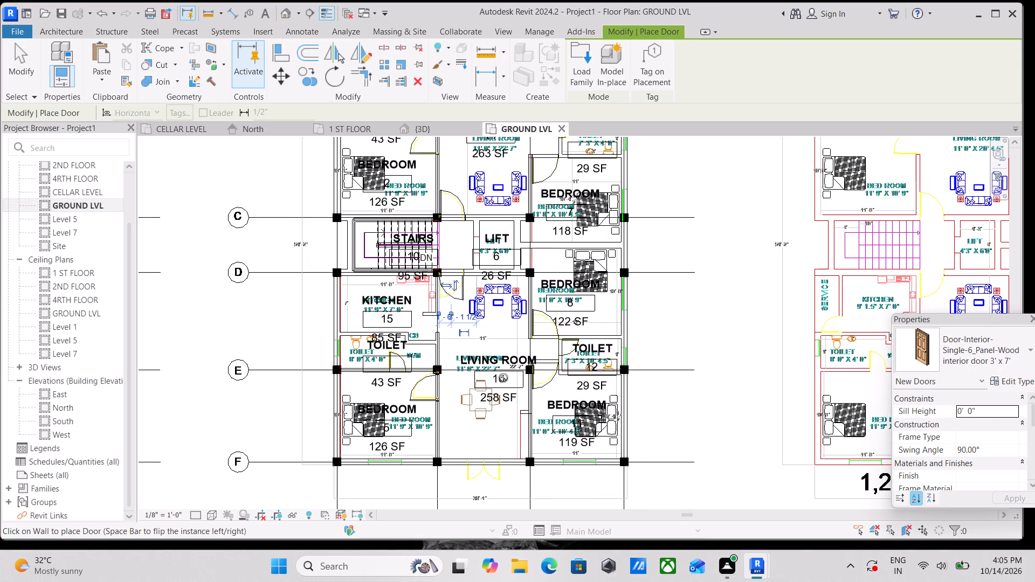
key(Escape)
click(433, 127)
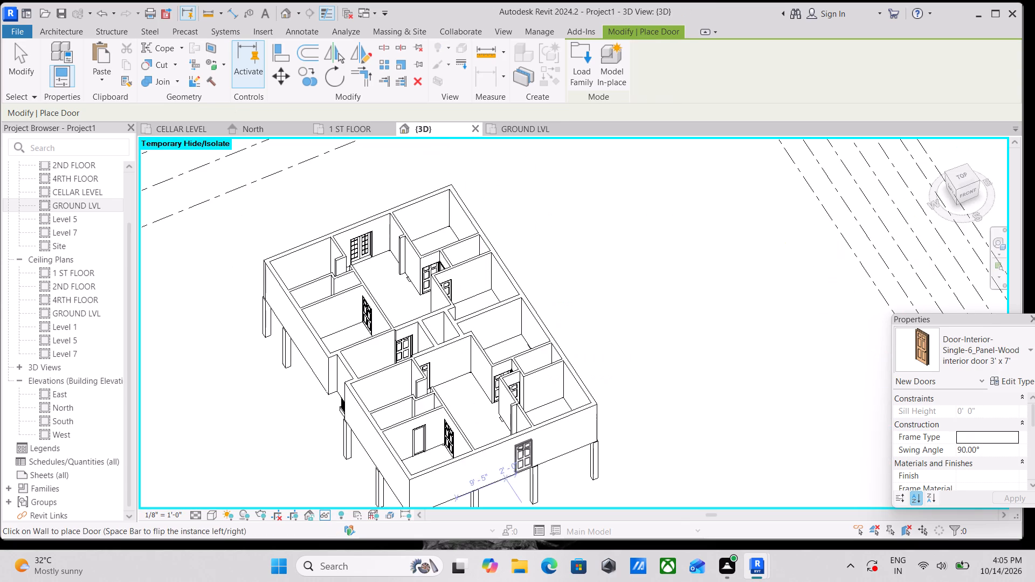
key(Escape)
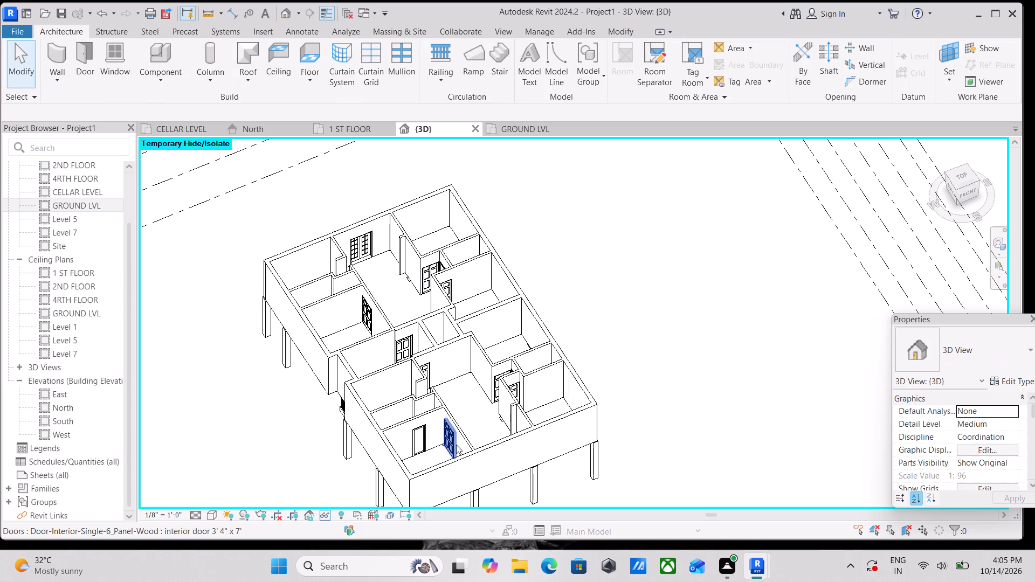
shift+middle_drag(466, 460, 591, 311)
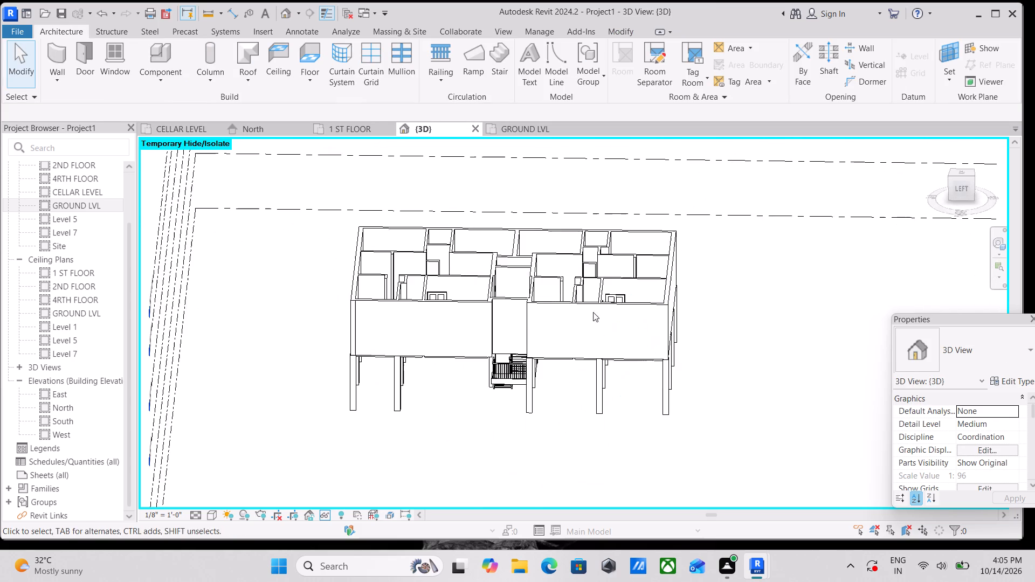
shift+middle_drag(563, 392, 650, 396)
shift+middle_drag(620, 358, 549, 458)
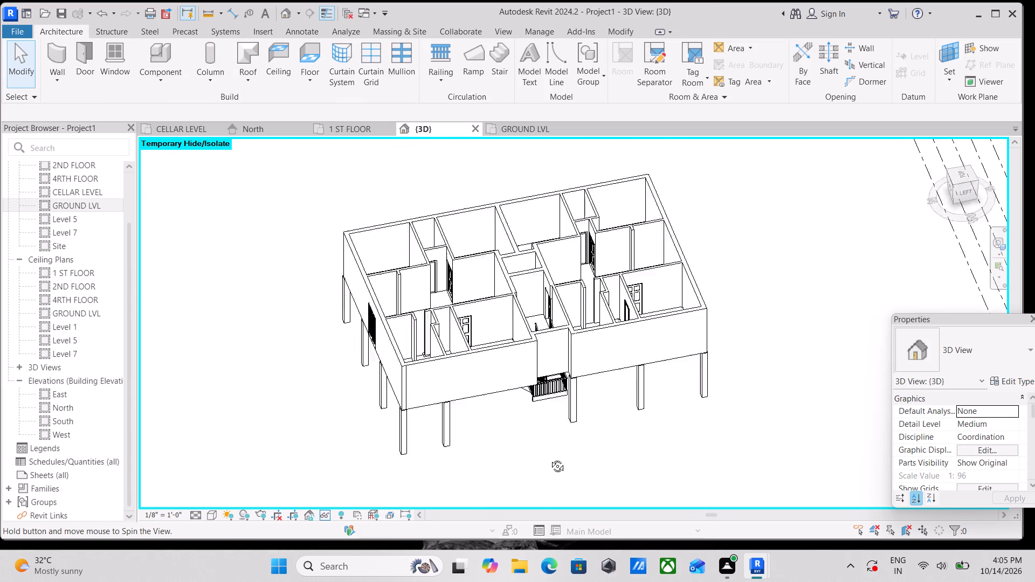
shift+middle_drag(549, 458, 332, 435)
shift+middle_drag(483, 422, 576, 341)
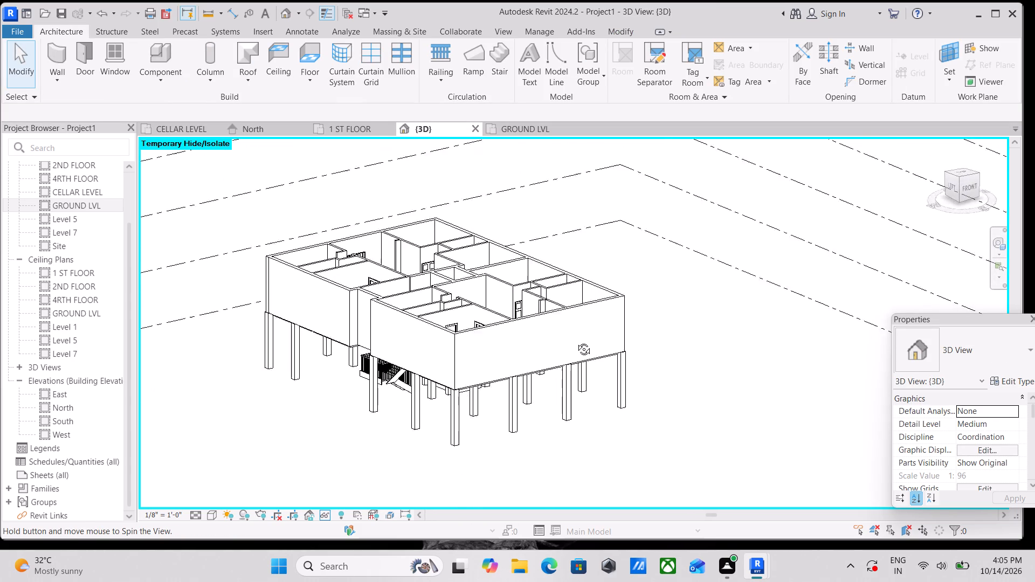
shift+middle_drag(576, 341, 432, 512)
scroll(464, 439, down, 3)
middle_drag(464, 439, 559, 283)
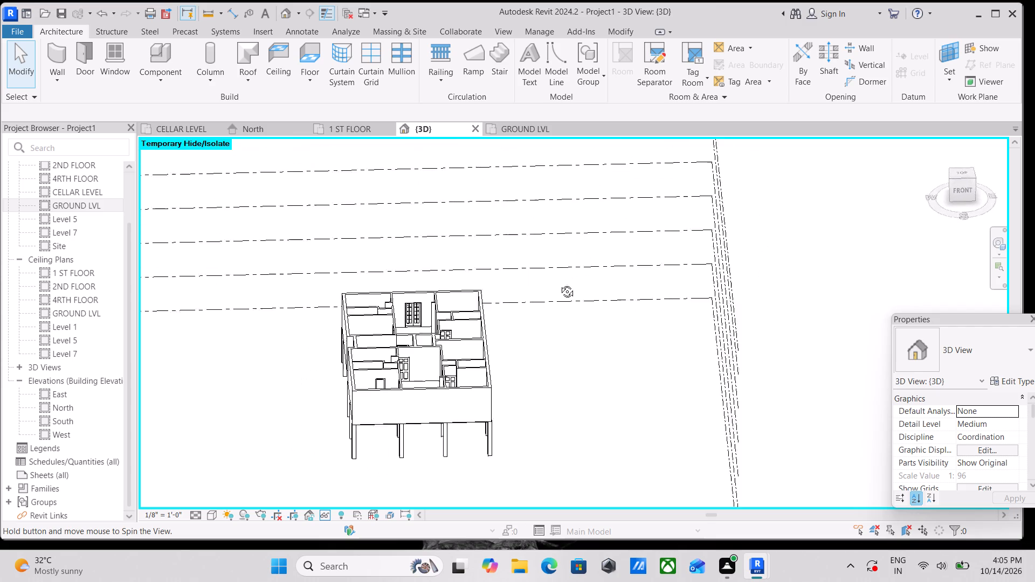
middle_drag(559, 283, 580, 261)
shift+scroll(576, 266, up, 1)
shift+right_click(579, 261)
shift+middle_drag(447, 394, 370, 357)
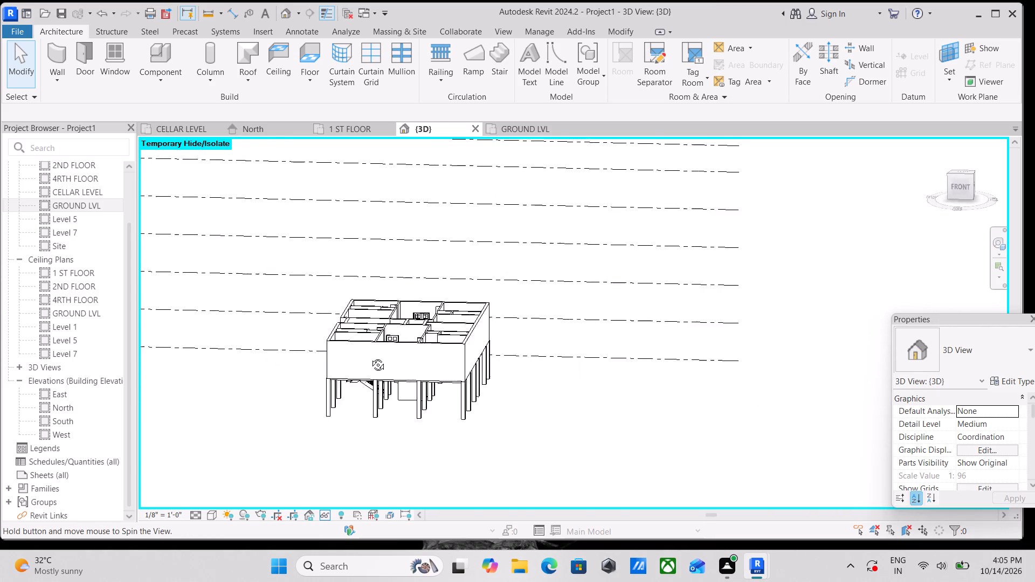
shift+middle_drag(370, 357, 345, 358)
shift+middle_drag(457, 385, 512, 383)
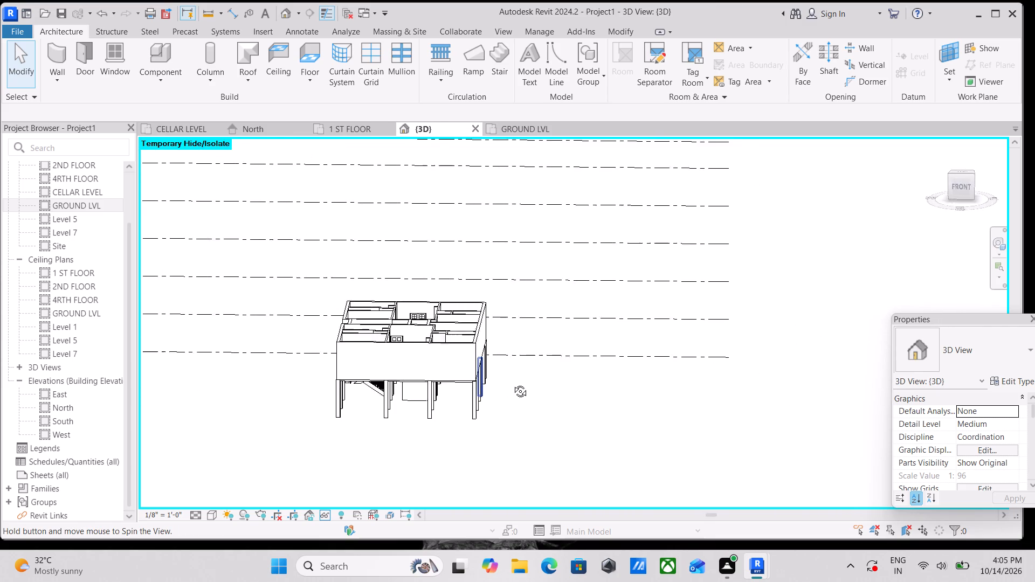
shift+middle_drag(512, 383, 653, 382)
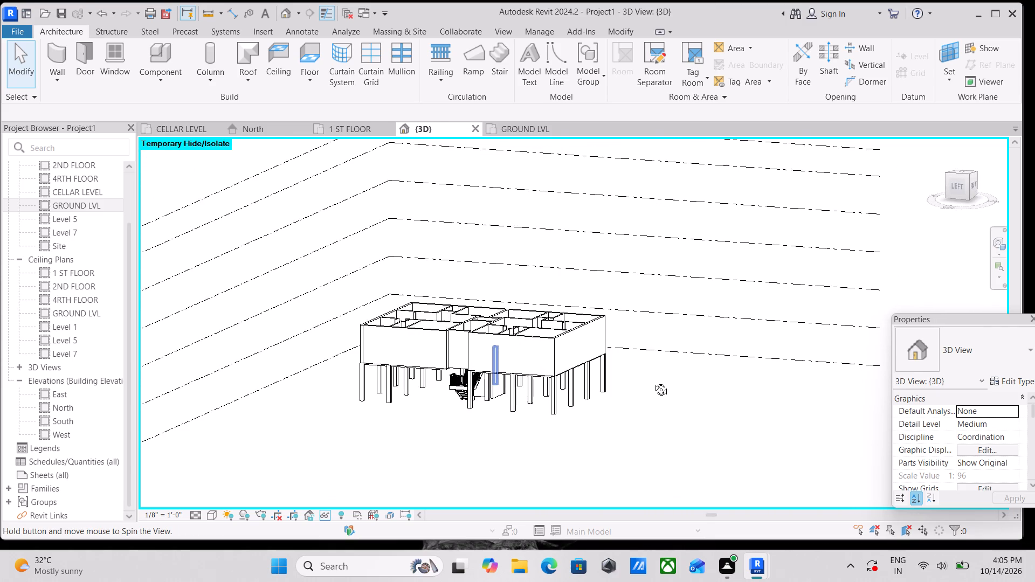
shift+middle_drag(653, 382, 666, 378)
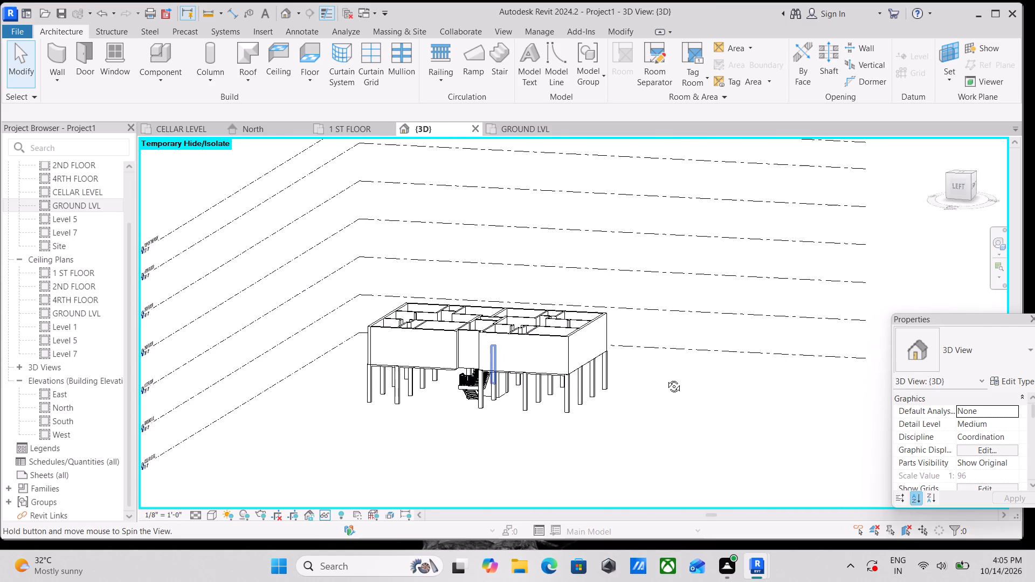
shift+middle_drag(666, 378, 333, 467)
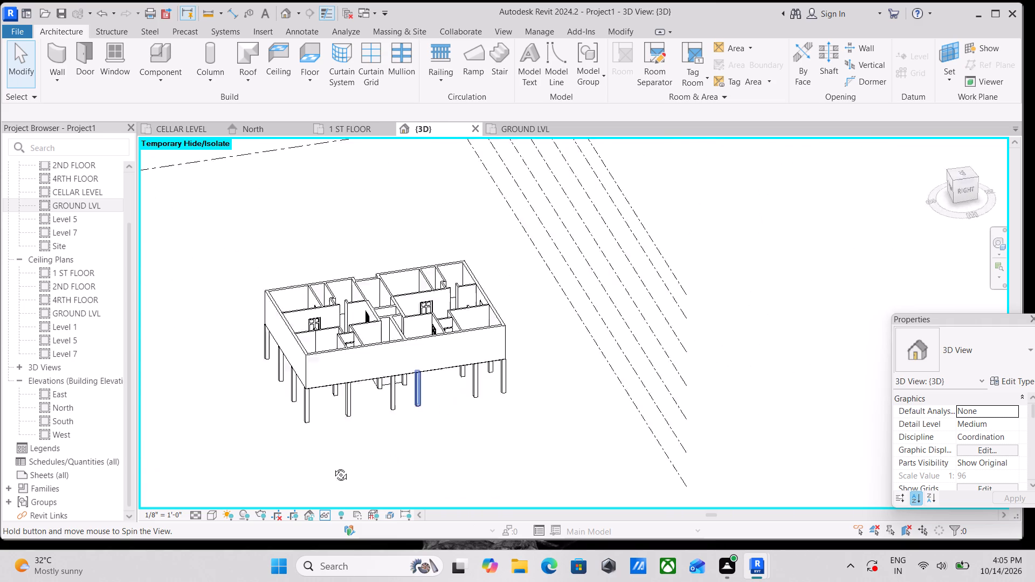
shift+middle_drag(333, 467, 316, 466)
middle_drag(402, 428, 479, 504)
shift+middle_drag(466, 452, 520, 464)
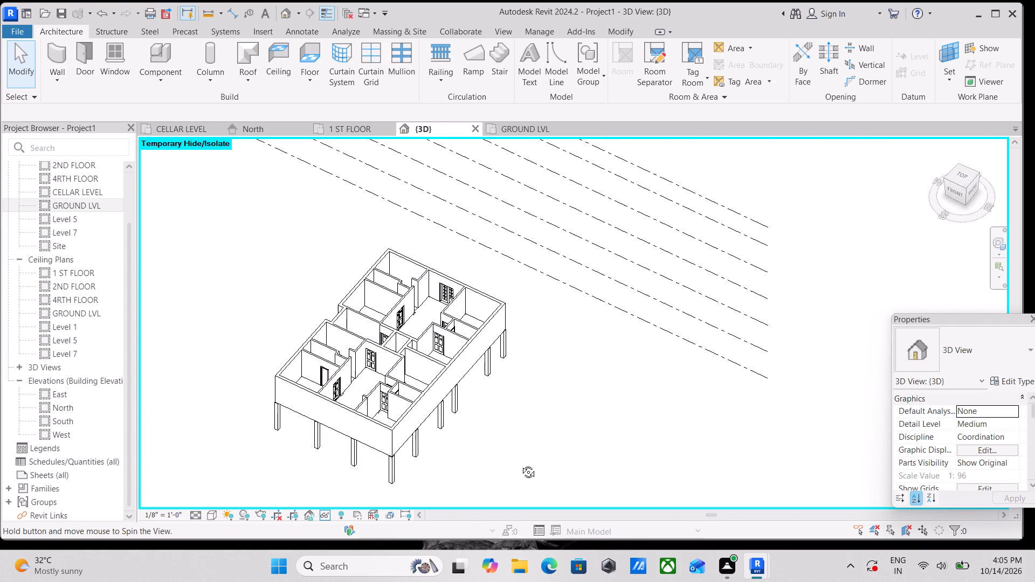
shift+middle_drag(520, 464, 525, 387)
shift+middle_drag(525, 387, 582, 407)
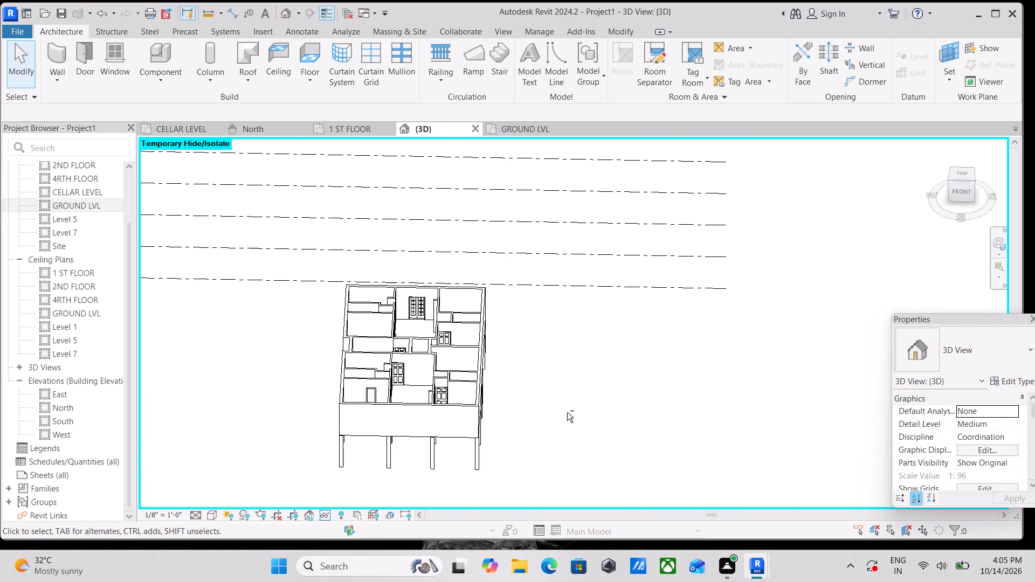
middle_drag(490, 413, 453, 480)
scroll(457, 445, down, 2)
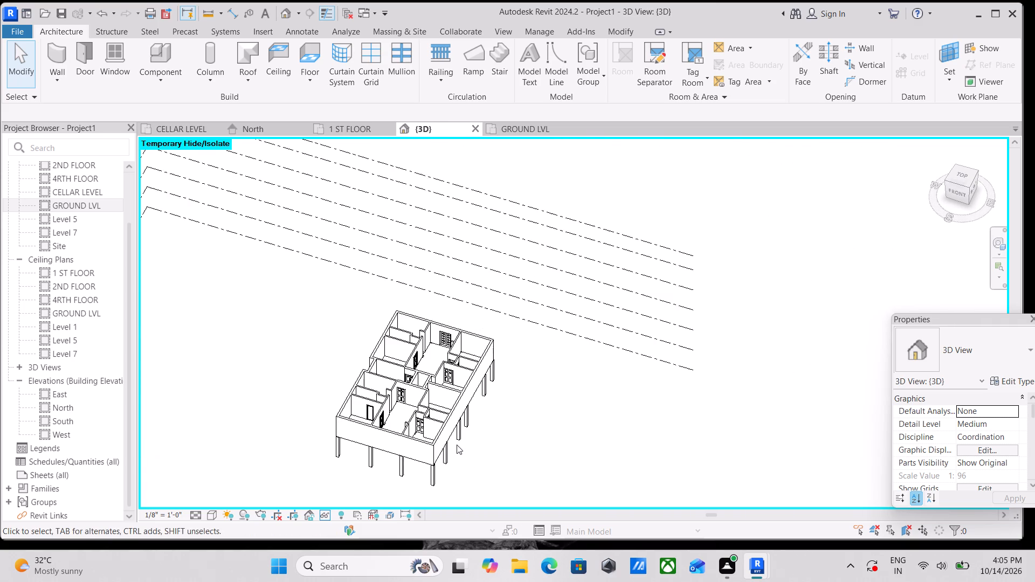
scroll(457, 445, down, 1)
shift+scroll(441, 448, up, 1)
shift+middle_drag(439, 448, 417, 365)
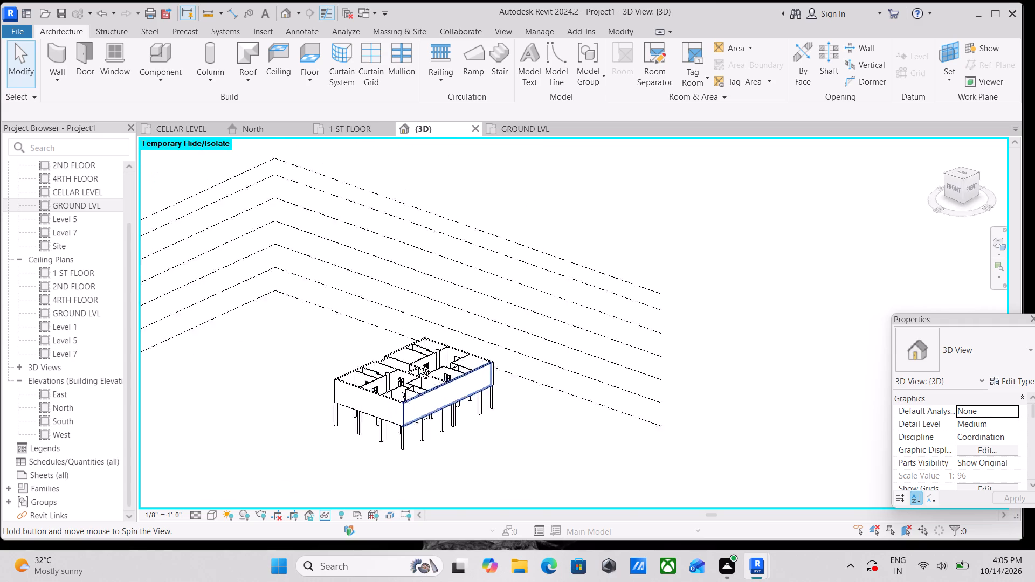
shift+middle_drag(417, 365, 452, 429)
shift+middle_drag(438, 418, 388, 396)
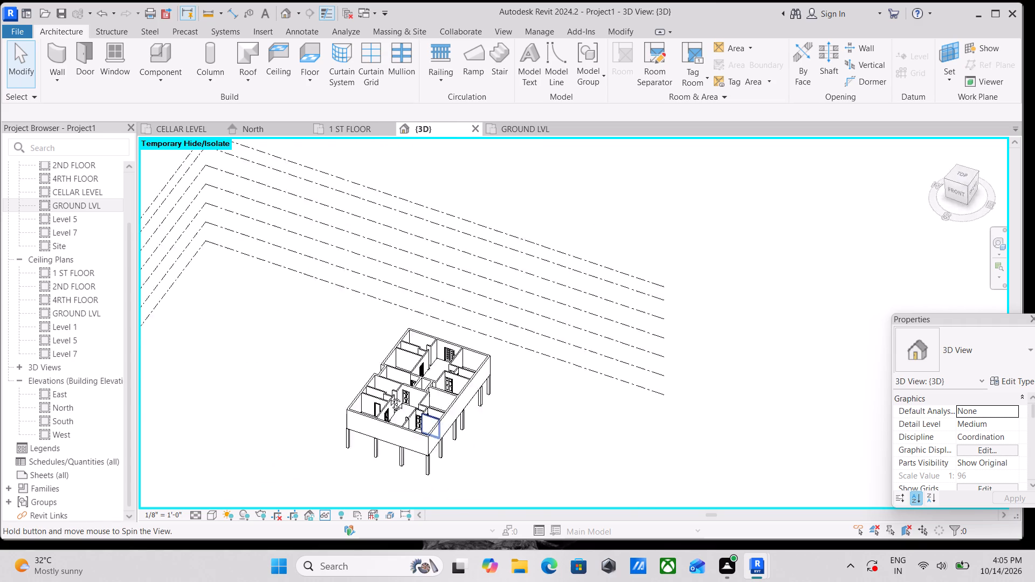
shift+middle_drag(388, 396, 332, 440)
scroll(361, 356, up, 8)
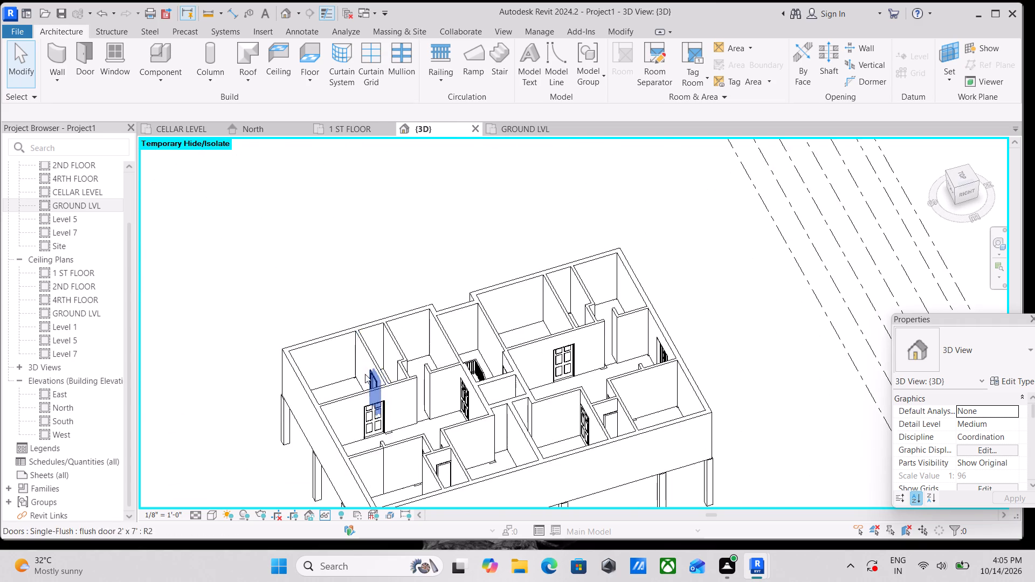
scroll(365, 374, up, 6)
scroll(468, 359, down, 6)
shift+middle_drag(434, 388, 446, 450)
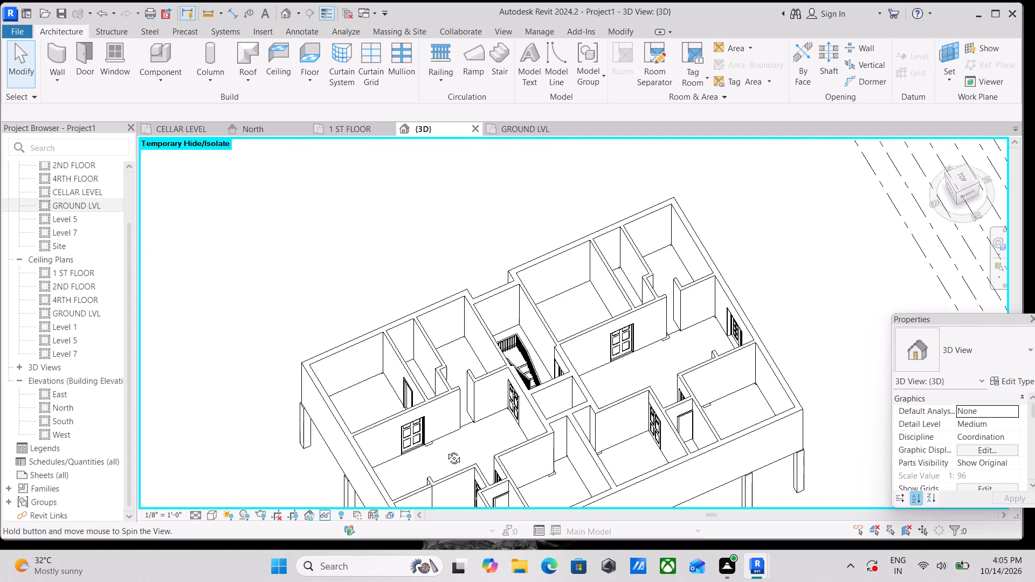
shift+middle_drag(446, 450, 451, 481)
middle_drag(451, 440, 472, 480)
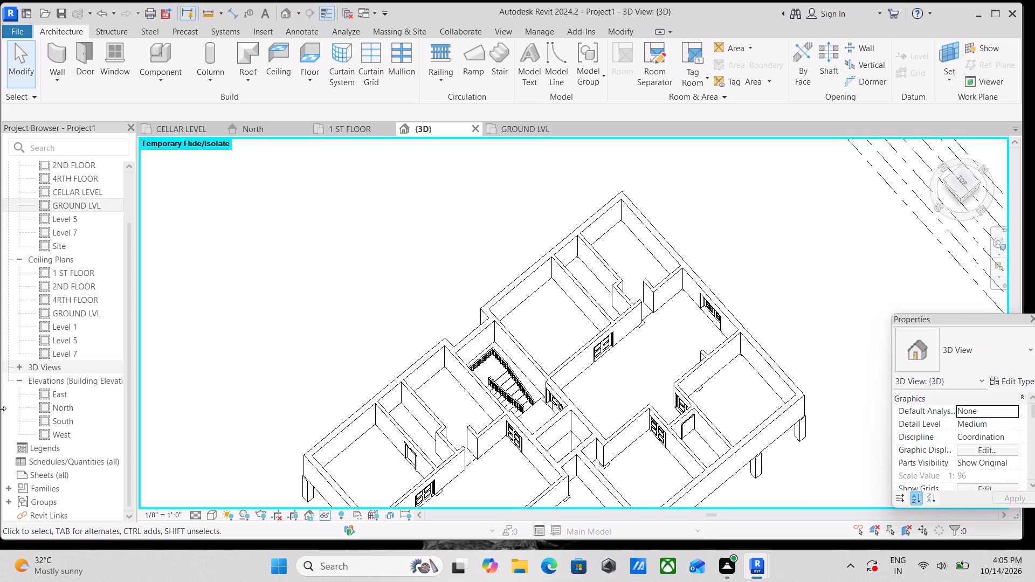
Start window placement in the GROUND LVL plan and open the imperial US library for loading a window family.
click(529, 128)
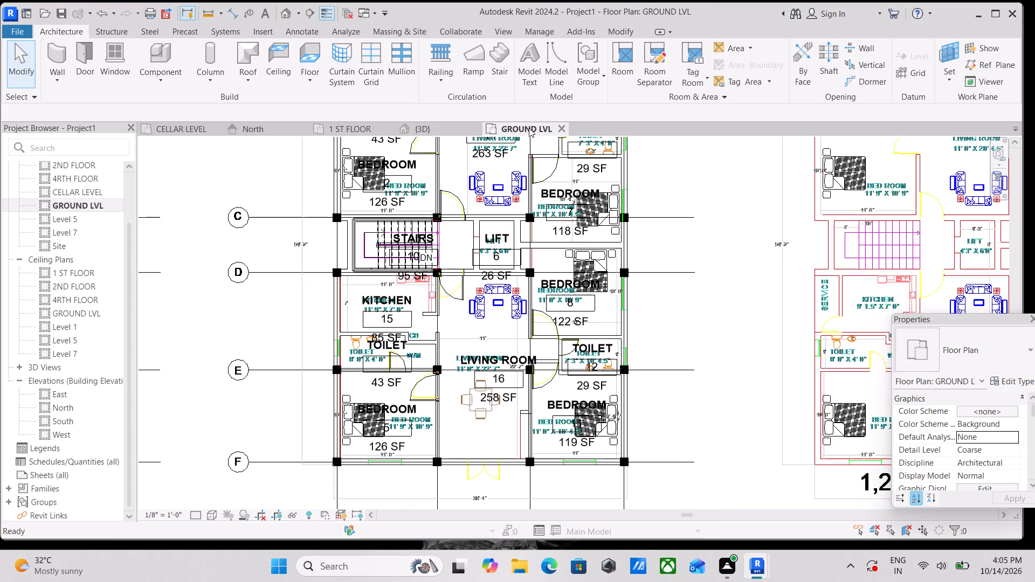
scroll(417, 181, down, 4)
scroll(496, 197, up, 3)
middle_drag(436, 181, 418, 321)
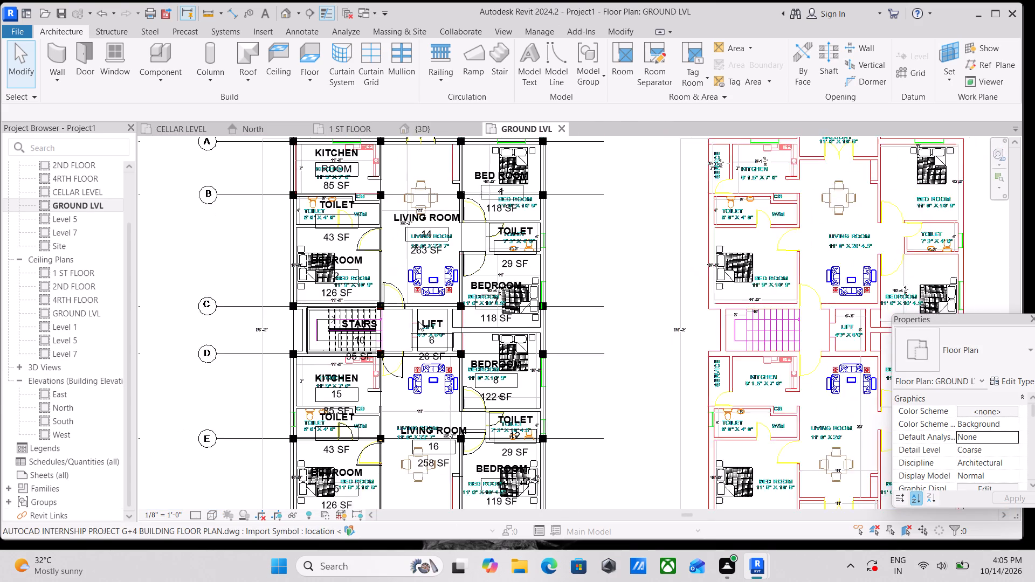
middle_drag(418, 321, 418, 319)
text(wn)
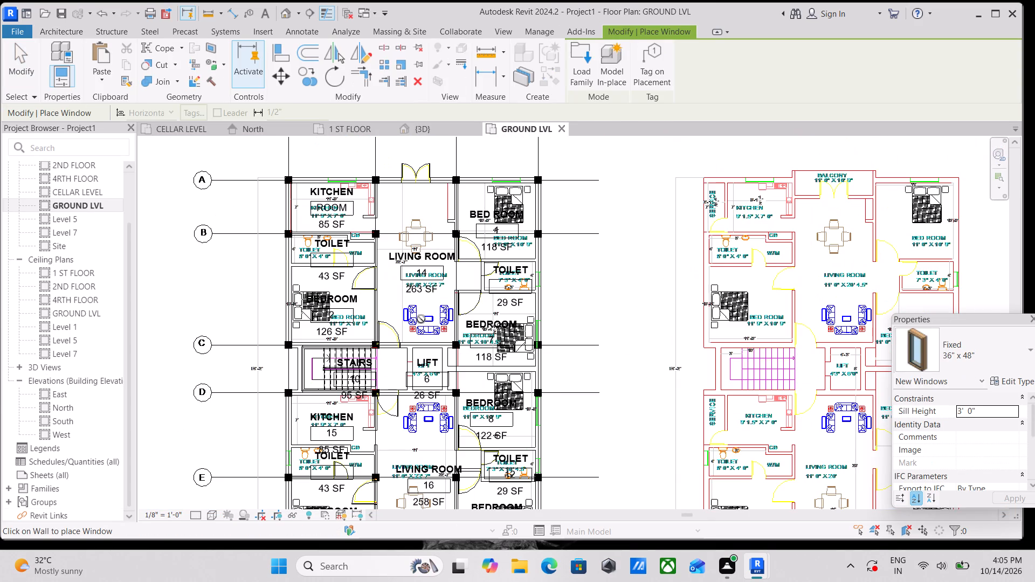
click(582, 63)
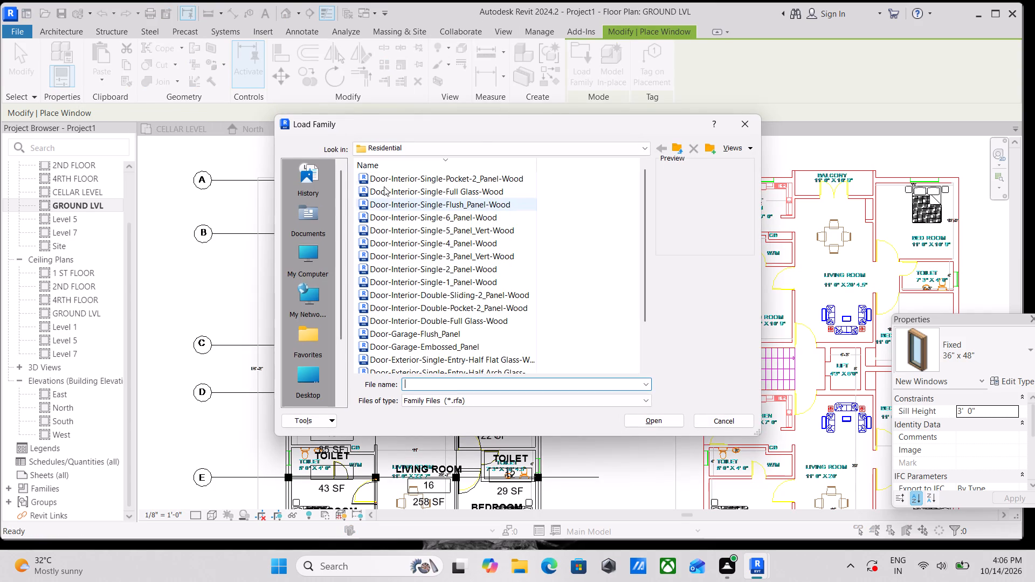
click(308, 264)
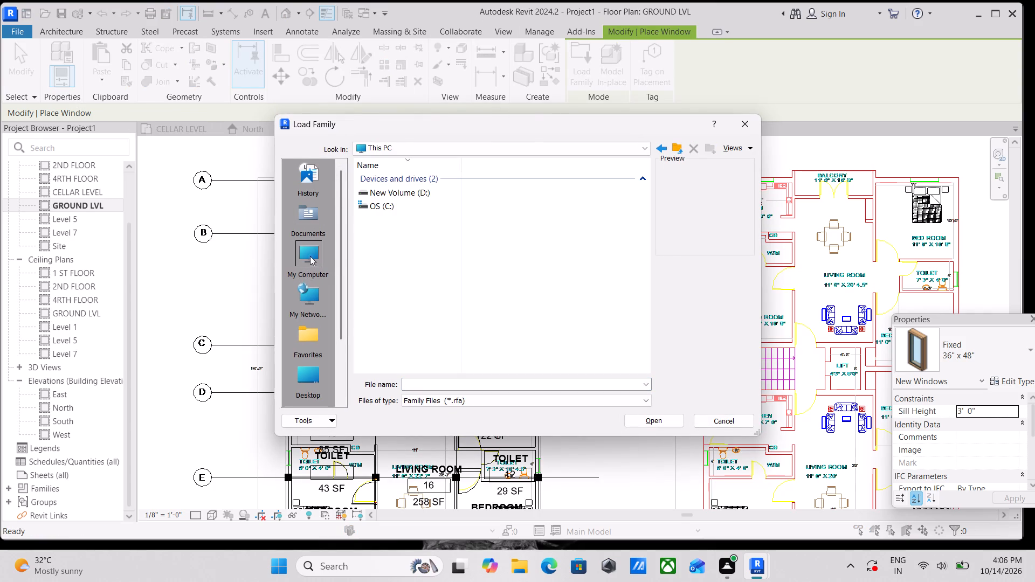
click(301, 219)
scroll(390, 261, down, 2)
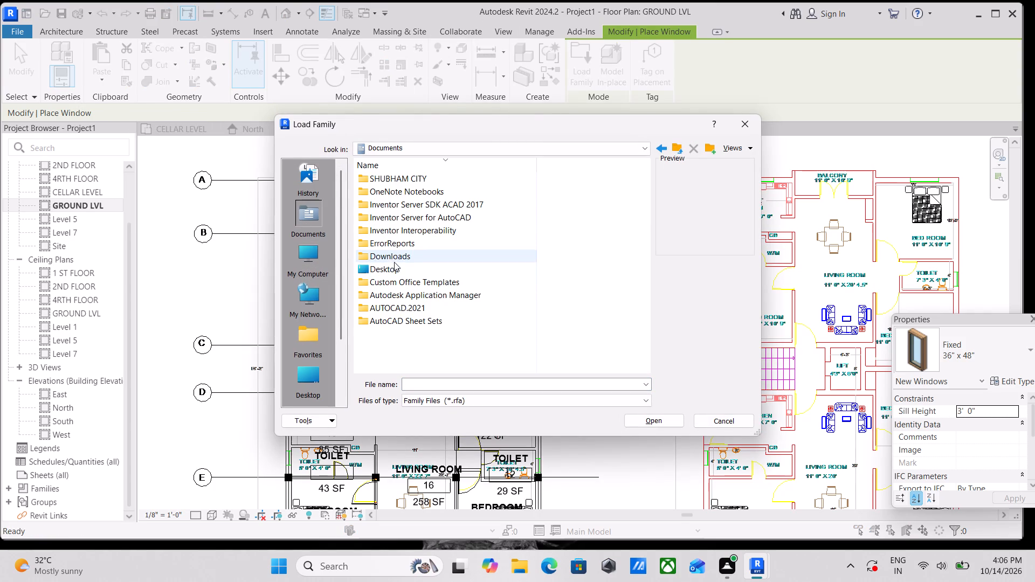
click(315, 261)
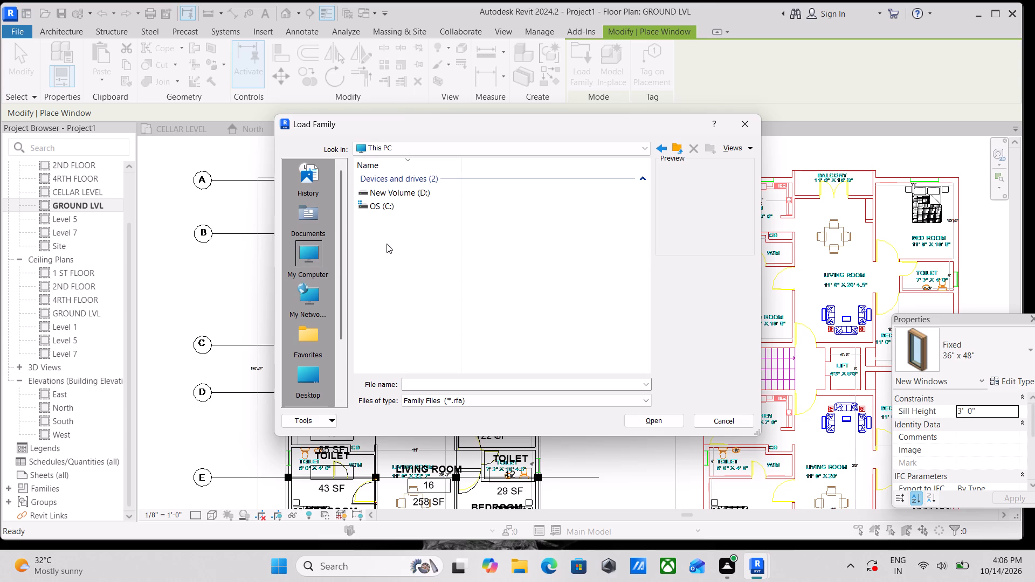
click(309, 217)
scroll(310, 330, down, 3)
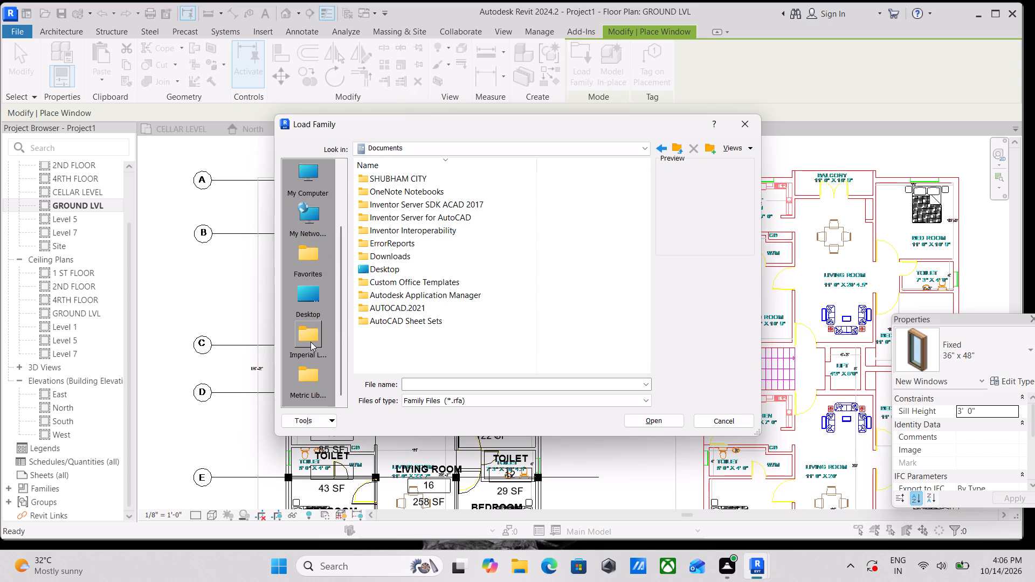
double_click(310, 341)
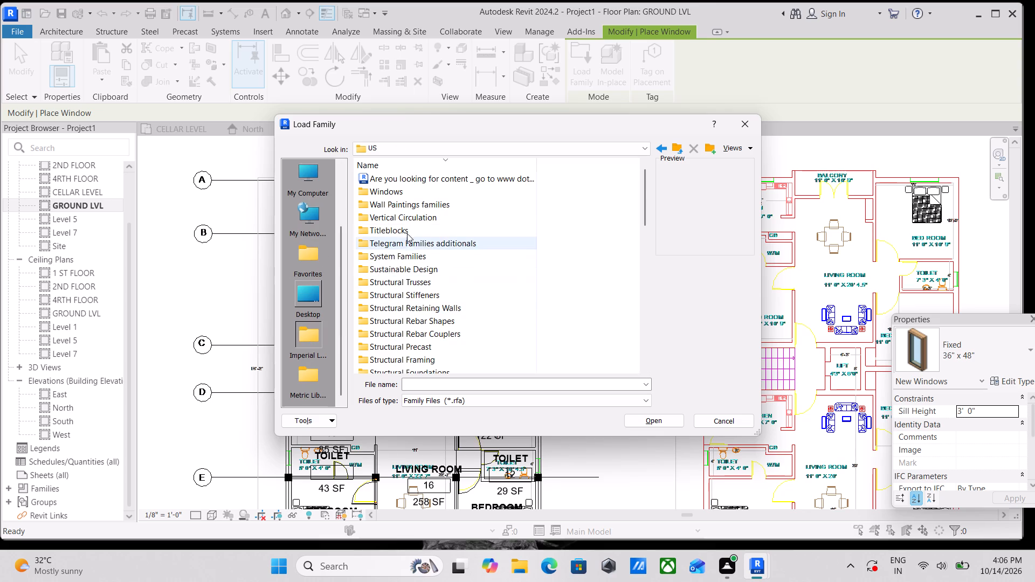
Load the Veka Softline 82-AD two-part movable mullion window family from the BIM OBJECTS folder of the US library.
scroll(415, 218, down, 3)
scroll(404, 289, down, 6)
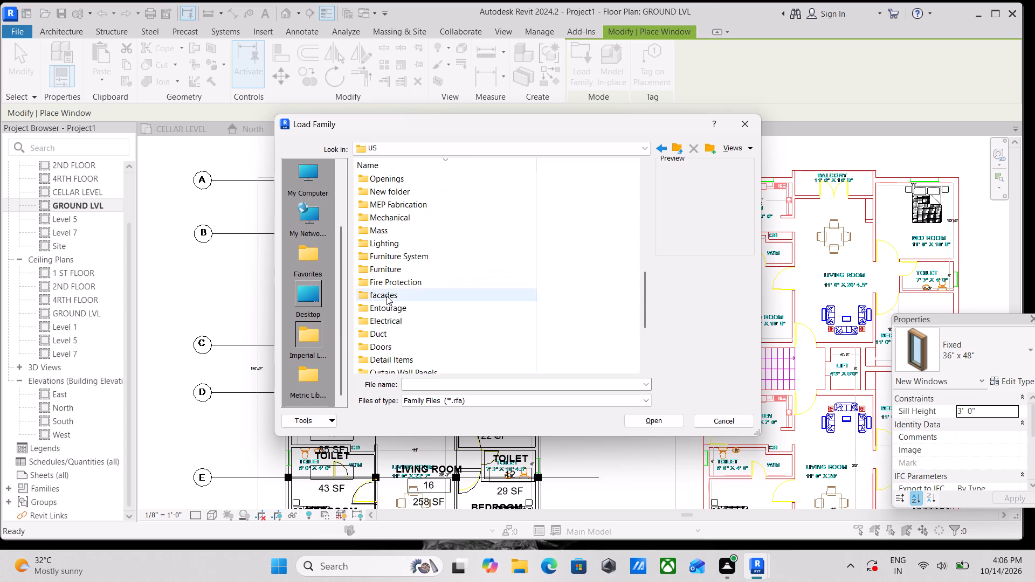
scroll(387, 296, down, 7)
scroll(396, 345, up, 2)
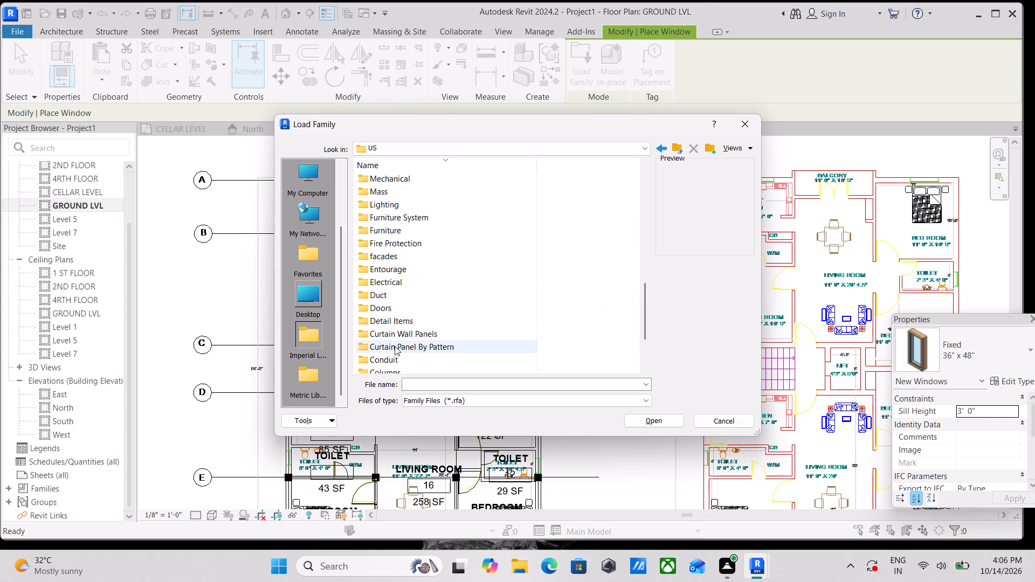
scroll(394, 349, up, 3)
scroll(392, 328, down, 8)
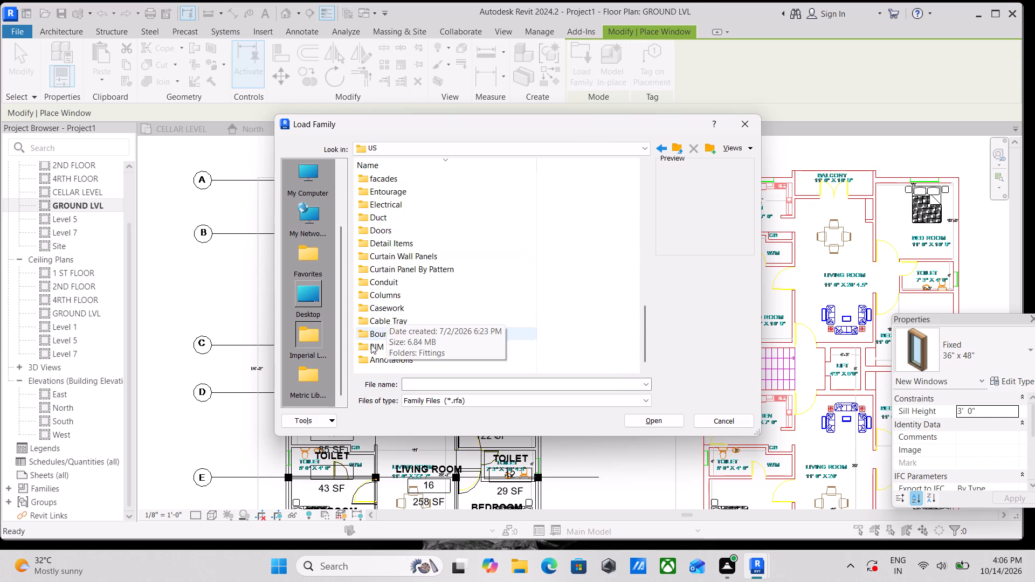
scroll(377, 313, up, 12)
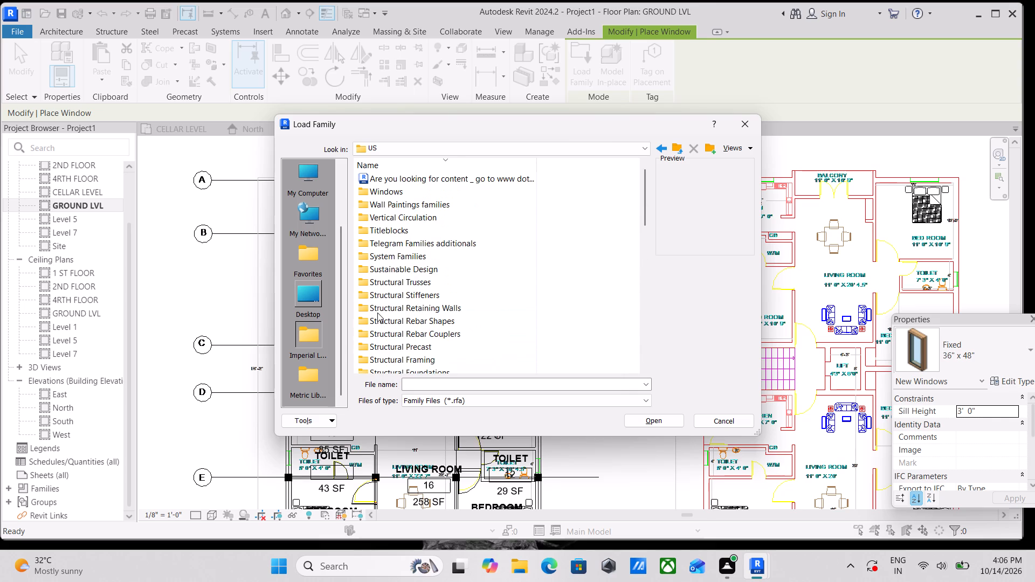
scroll(377, 313, up, 3)
scroll(377, 307, down, 9)
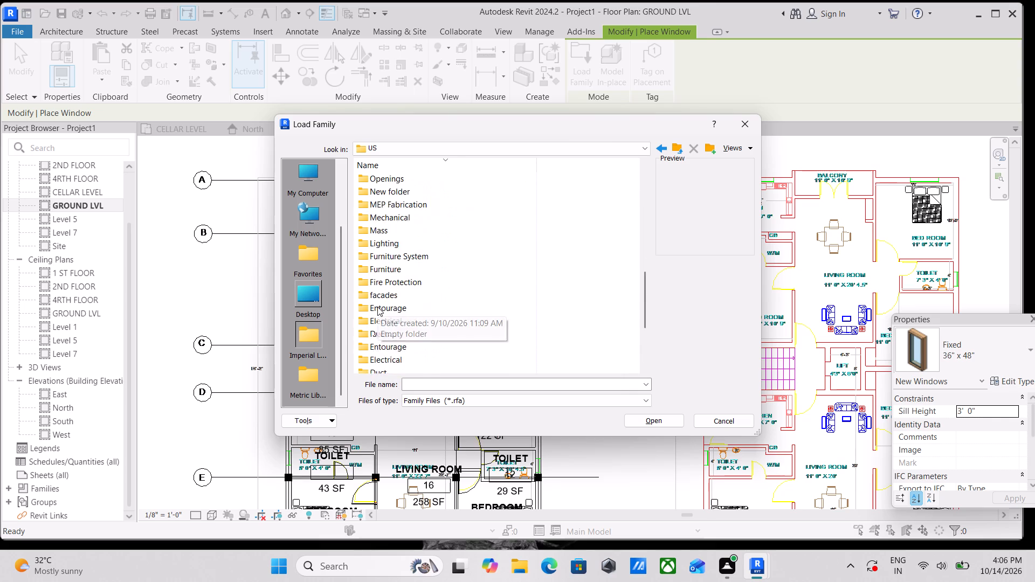
scroll(377, 307, down, 6)
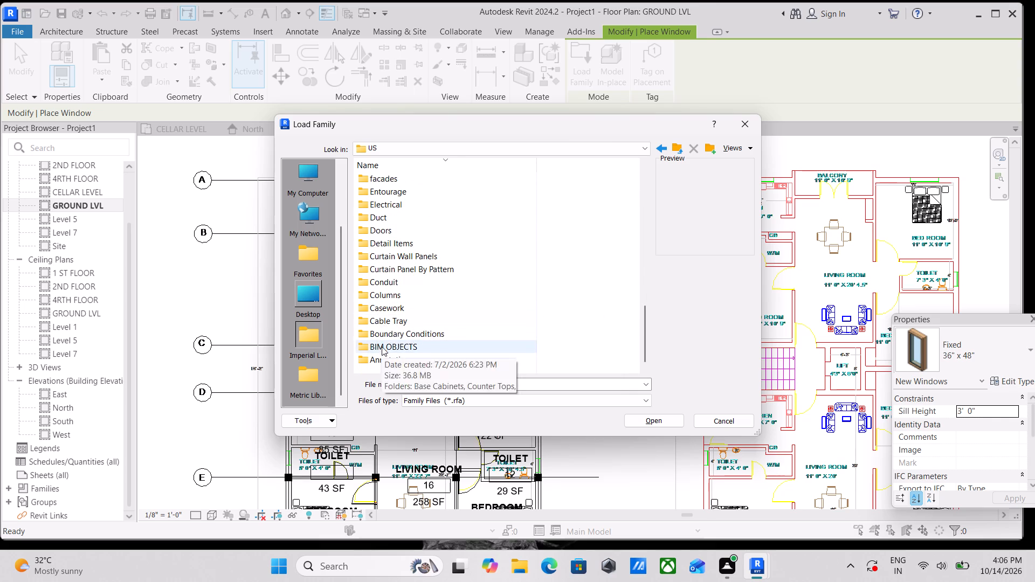
double_click(382, 344)
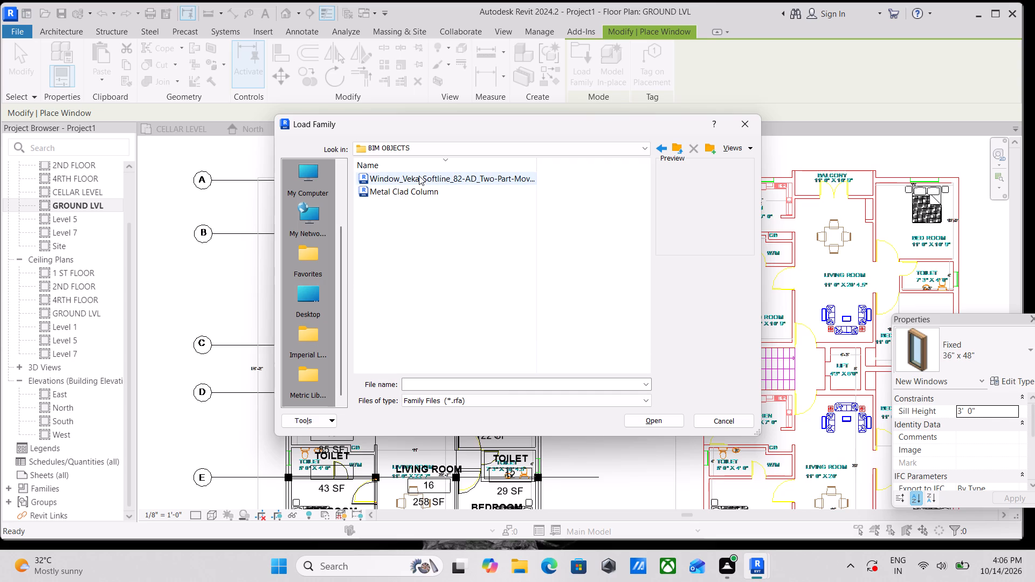
click(419, 176)
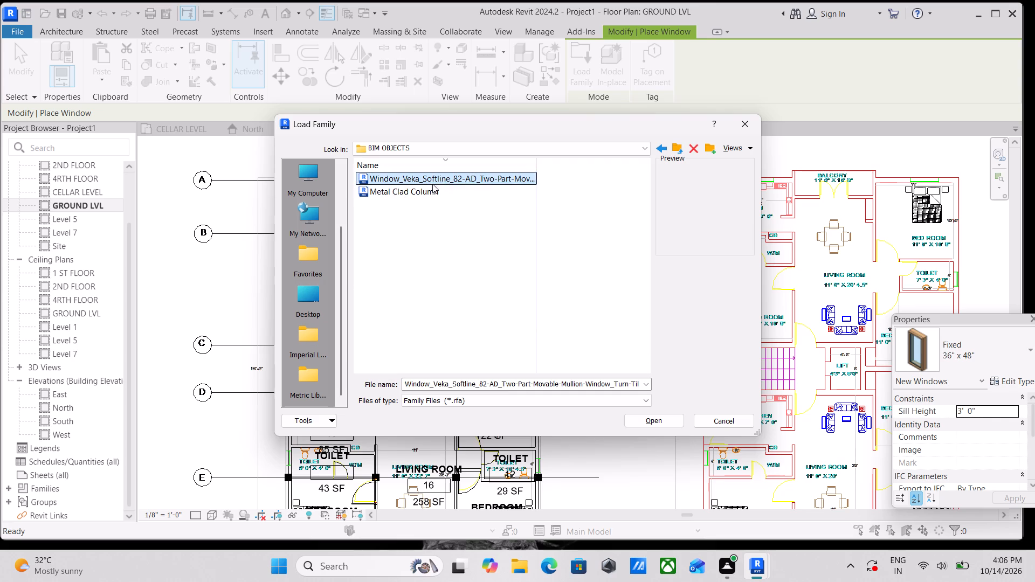
click(506, 175)
click(468, 177)
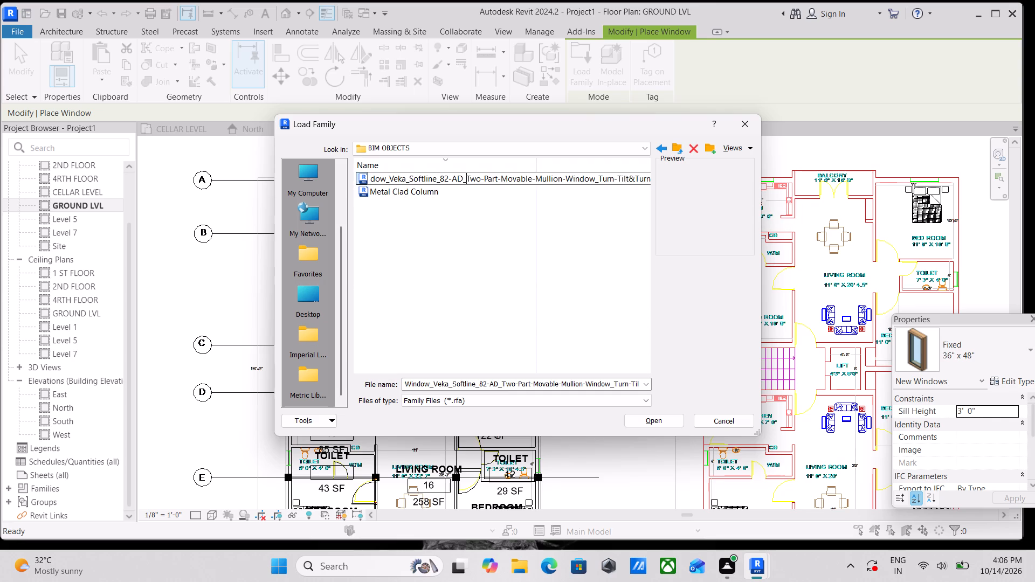
click(654, 424)
click(651, 418)
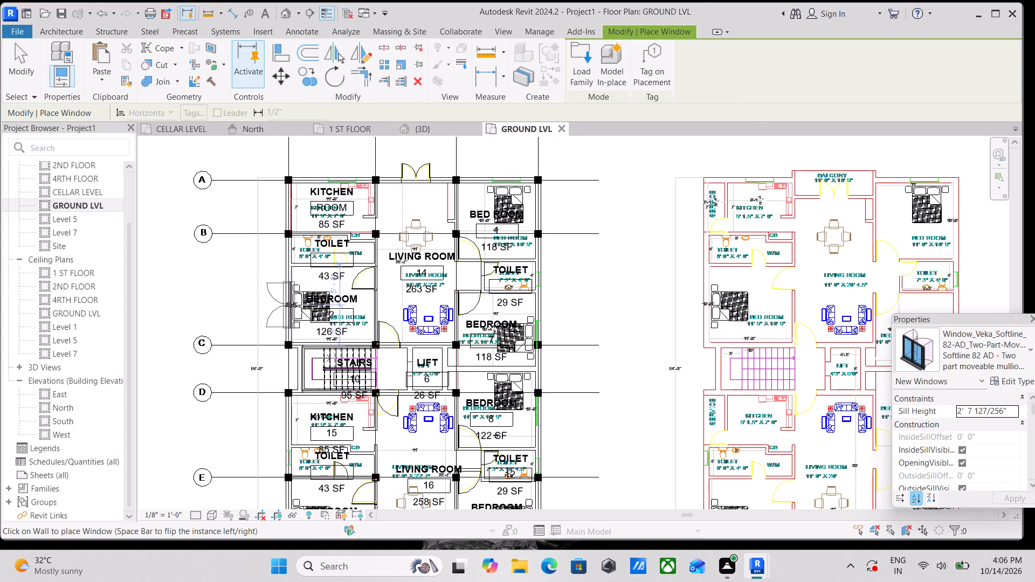
Place the Veka Softline window in the grid F wall of Living Room 16, centred 5' 8 1/2" from grids 2 and 3.
scroll(291, 304, up, 2)
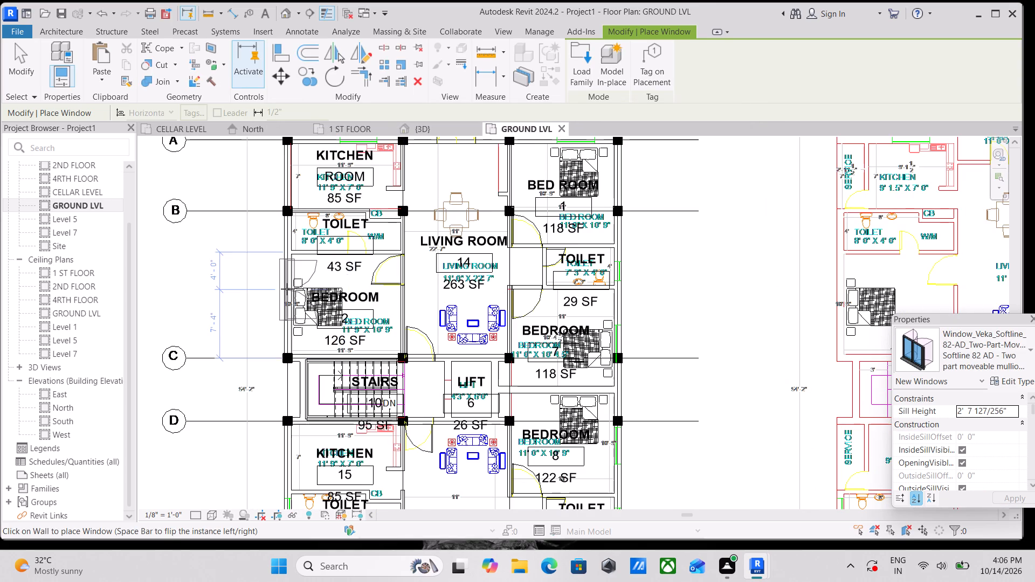
middle_drag(287, 289, 283, 437)
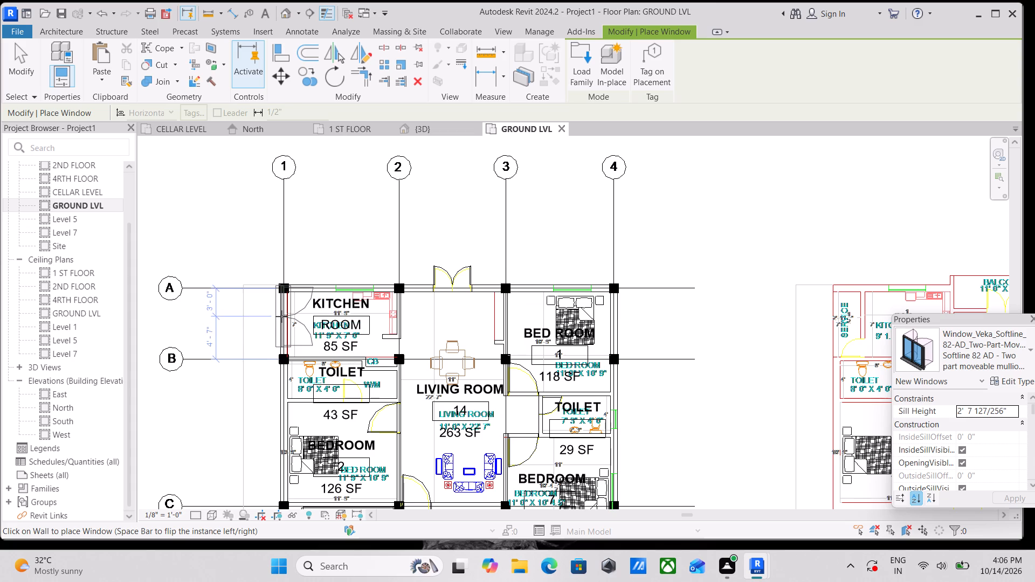
middle_drag(281, 316, 344, 208)
middle_drag(377, 347, 424, 180)
middle_drag(438, 357, 450, 252)
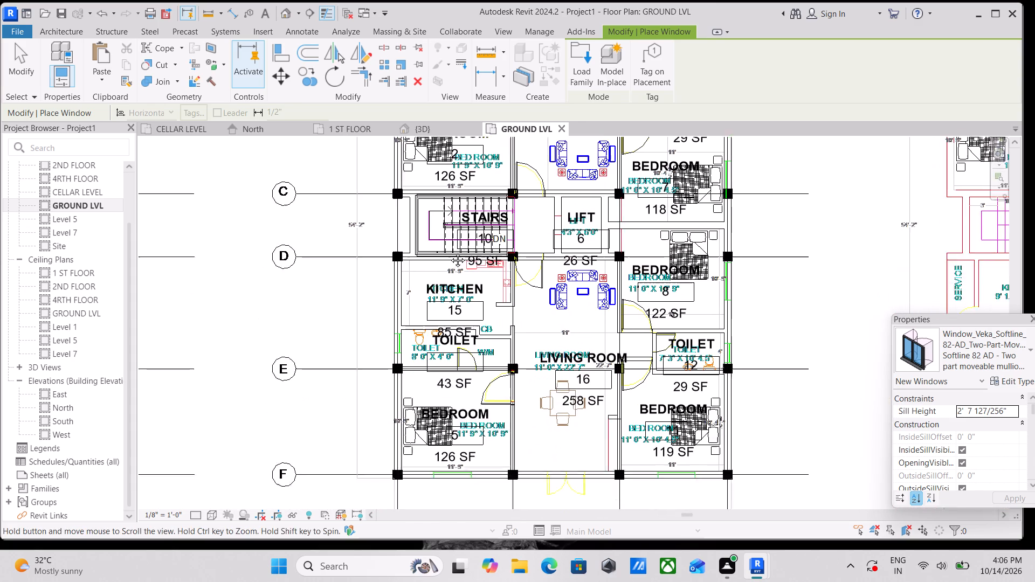
middle_drag(450, 252, 453, 219)
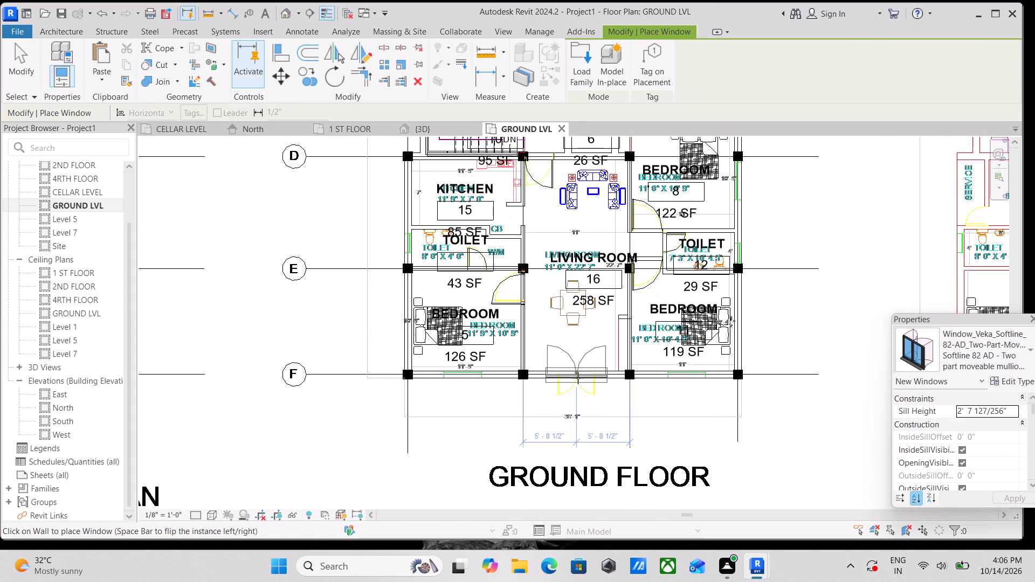
click(578, 378)
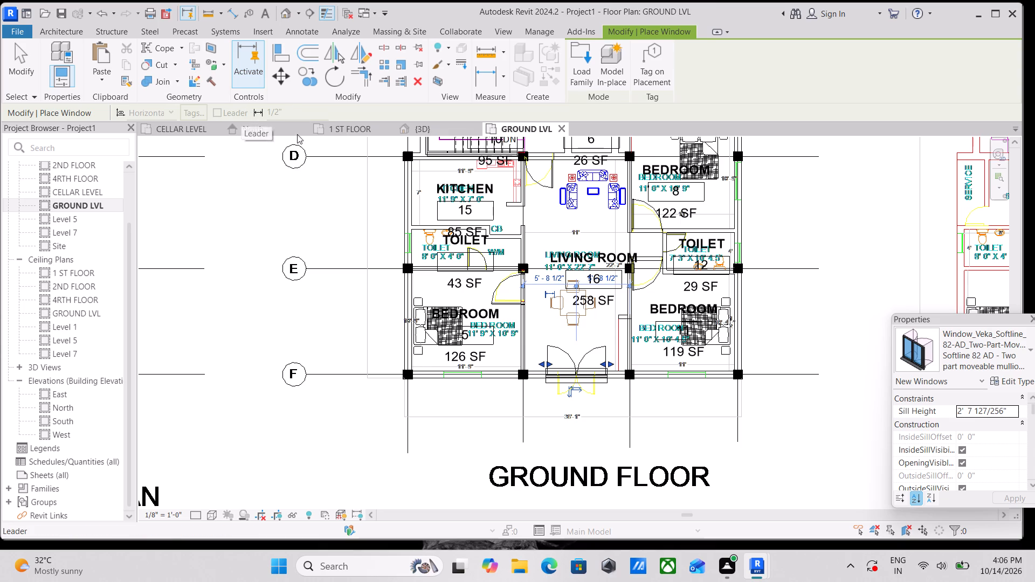
Inspect the newly placed living room window from the front in the 3D view and leave window placement.
click(419, 126)
scroll(537, 313, down, 2)
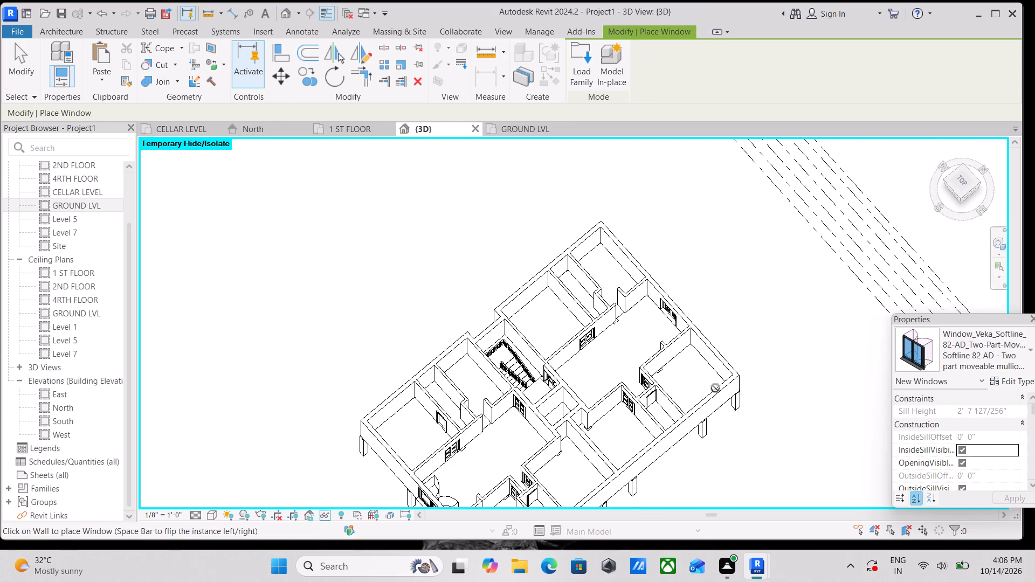
scroll(716, 388, up, 1)
middle_drag(652, 420, 709, 241)
scroll(652, 420, up, 1)
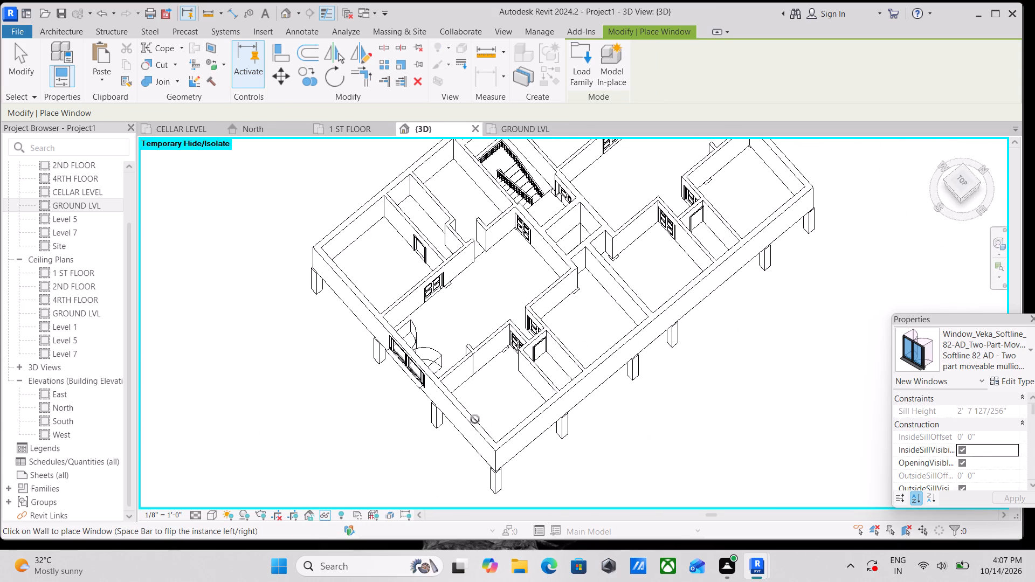
shift+middle_drag(481, 428, 607, 232)
shift+middle_drag(759, 415, 747, 368)
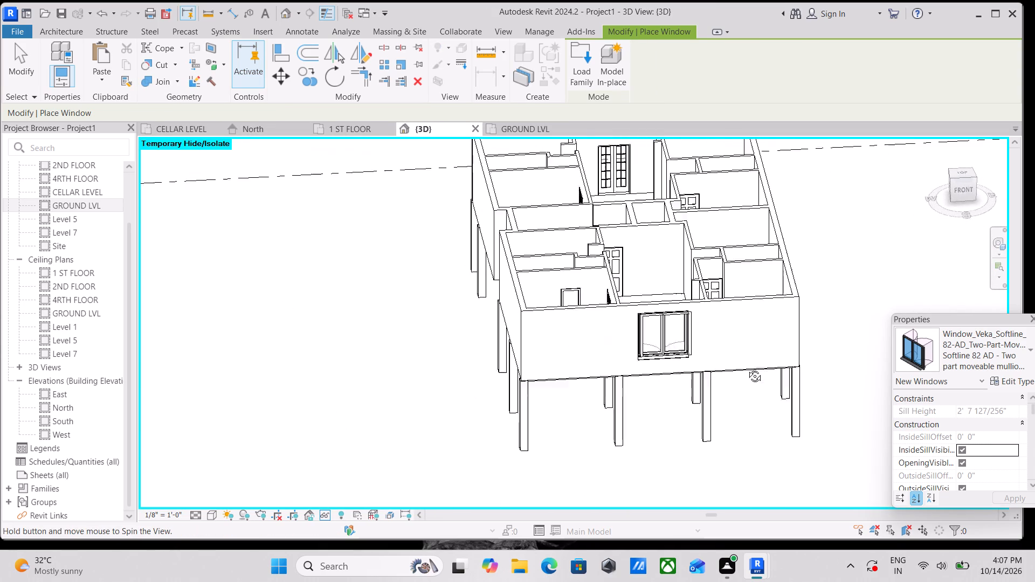
shift+middle_drag(747, 368, 726, 328)
scroll(669, 322, up, 3)
scroll(584, 335, up, 2)
scroll(530, 334, down, 2)
middle_drag(530, 347, 530, 363)
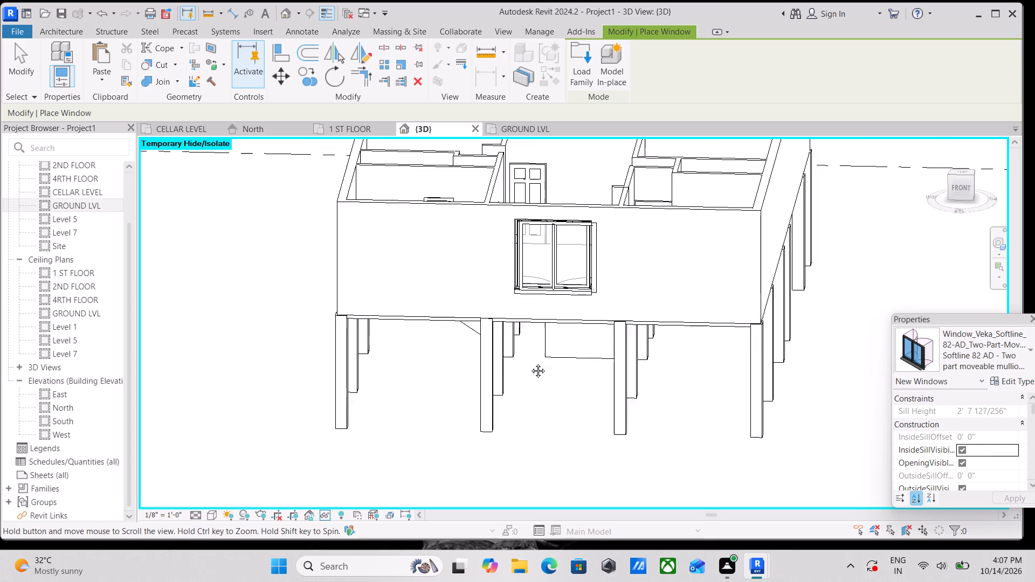
middle_drag(530, 363, 525, 400)
scroll(530, 392, up, 3)
scroll(570, 315, up, 2)
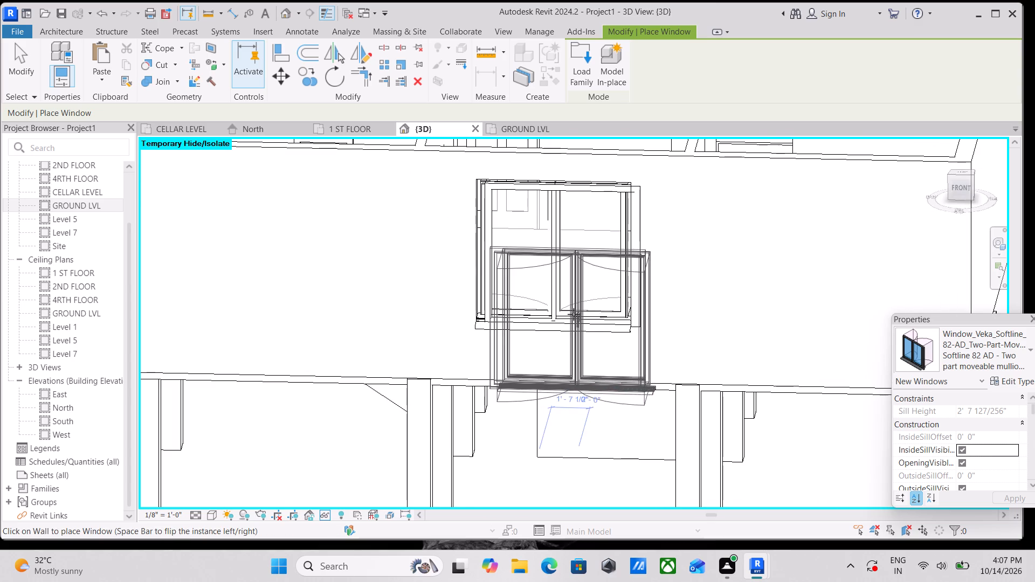
scroll(574, 314, down, 3)
key(Escape)
scroll(601, 300, down, 2)
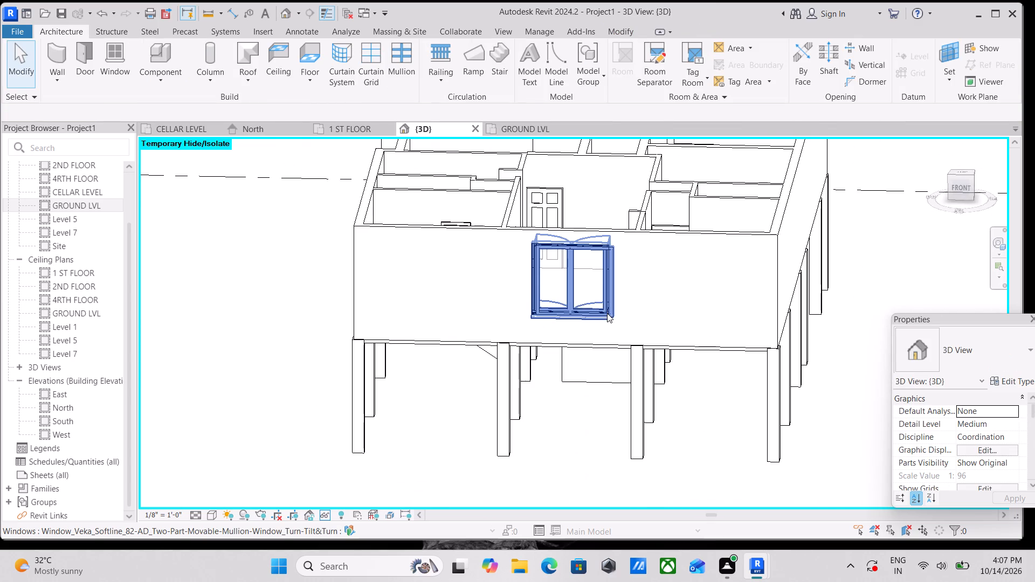
Flip the orientation of the new window in the living room's front wall once.
shift+middle_drag(607, 312, 595, 369)
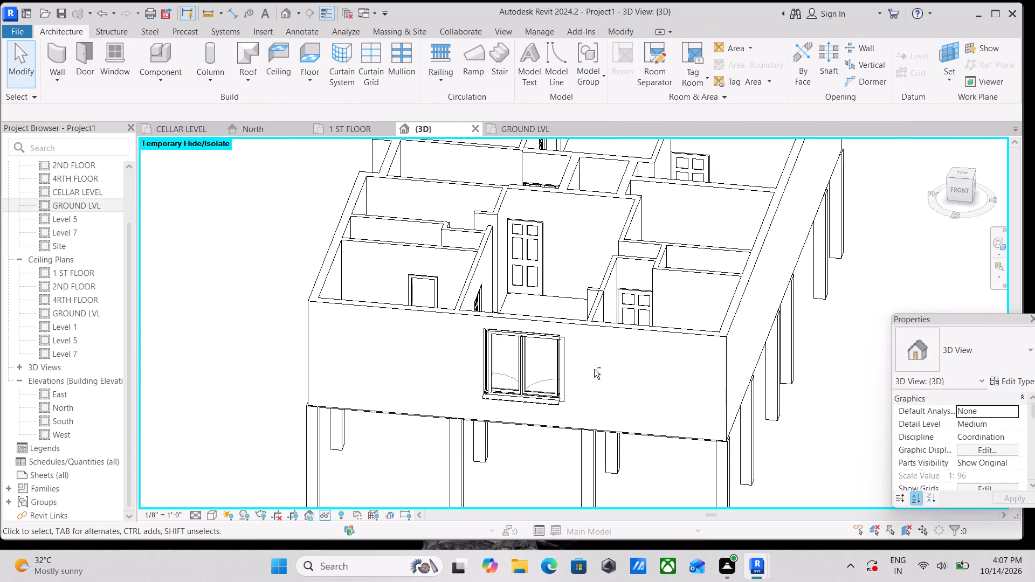
scroll(556, 382, up, 1)
click(556, 383)
right_click(556, 383)
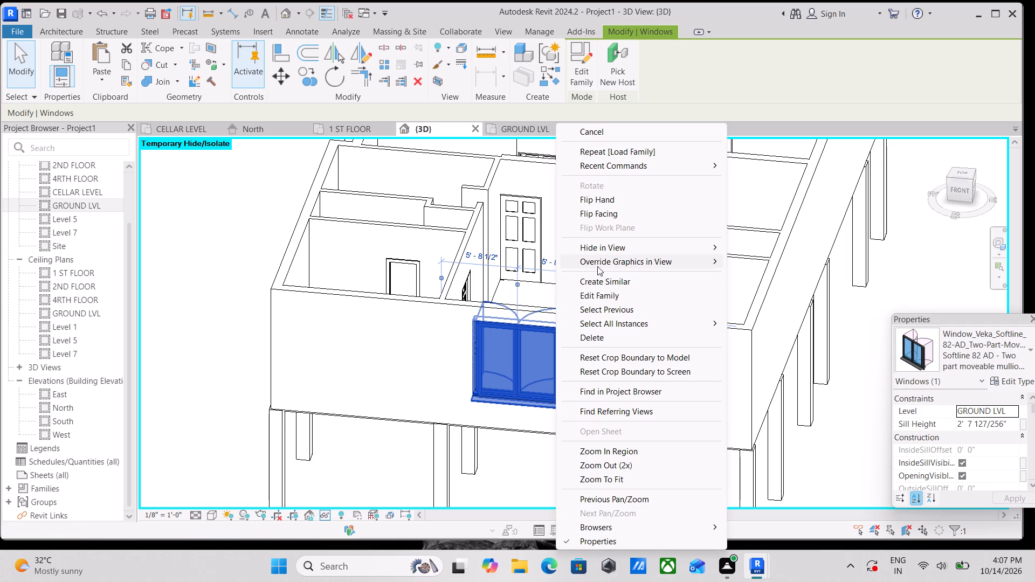
key(Escape)
click(531, 403)
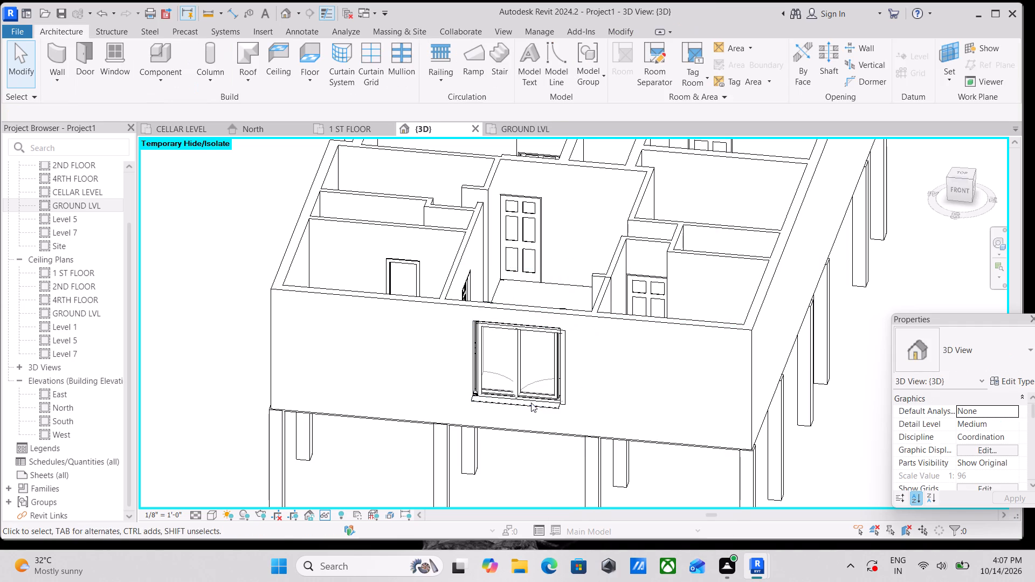
click(553, 393)
key(space)
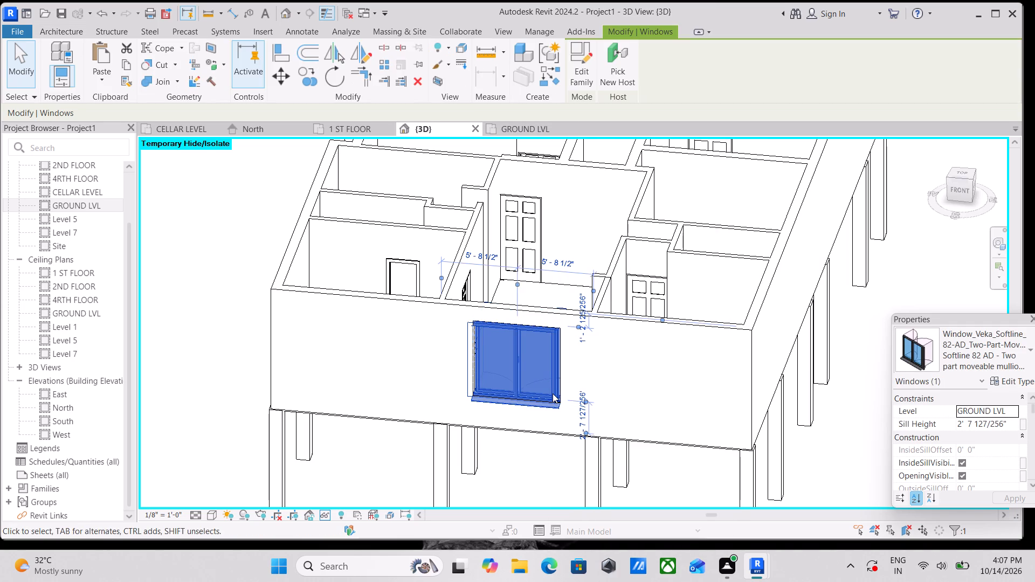
scroll(514, 386, up, 3)
key(Escape)
scroll(667, 386, down, 1)
Flip the living room's front window so that its two sashes swing outward from the building.
shift+middle_drag(611, 369, 449, 452)
shift+scroll(444, 451, down, 2)
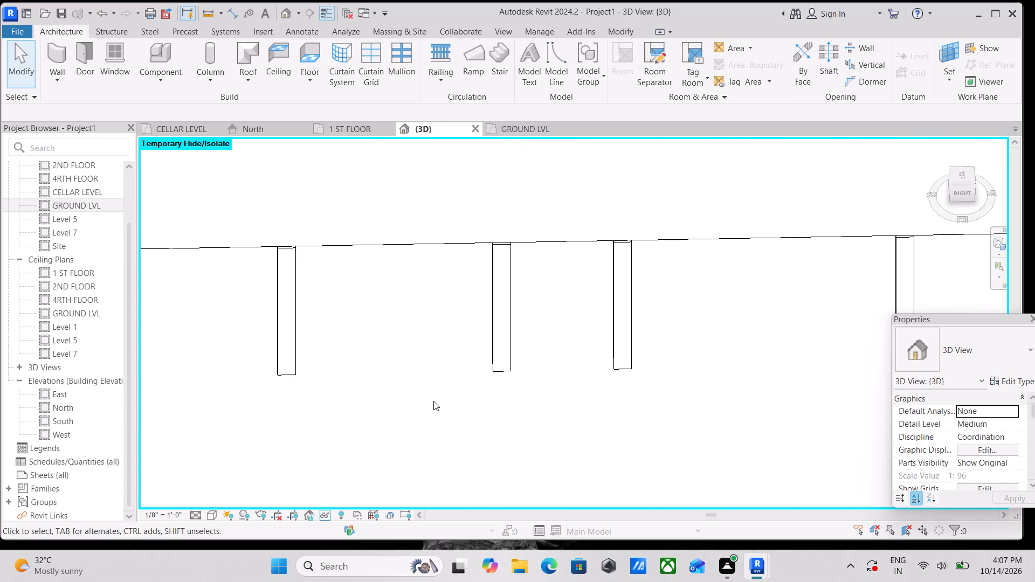
shift+scroll(433, 401, down, 1)
shift+scroll(365, 299, down, 1)
shift+middle_drag(365, 299, 410, 480)
scroll(335, 372, down, 1)
shift+middle_drag(335, 372, 345, 392)
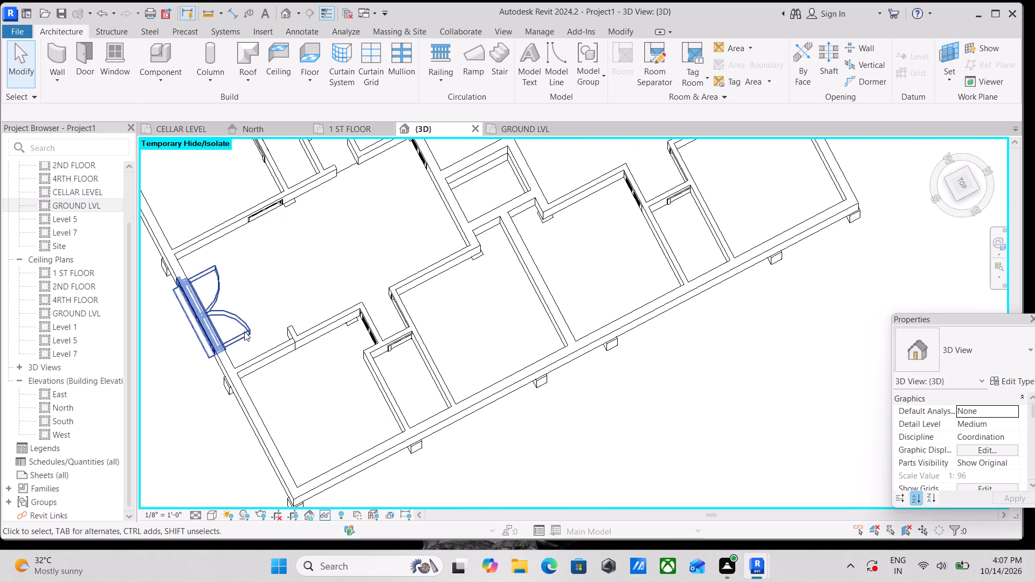
click(244, 331)
key(space)
key(space)
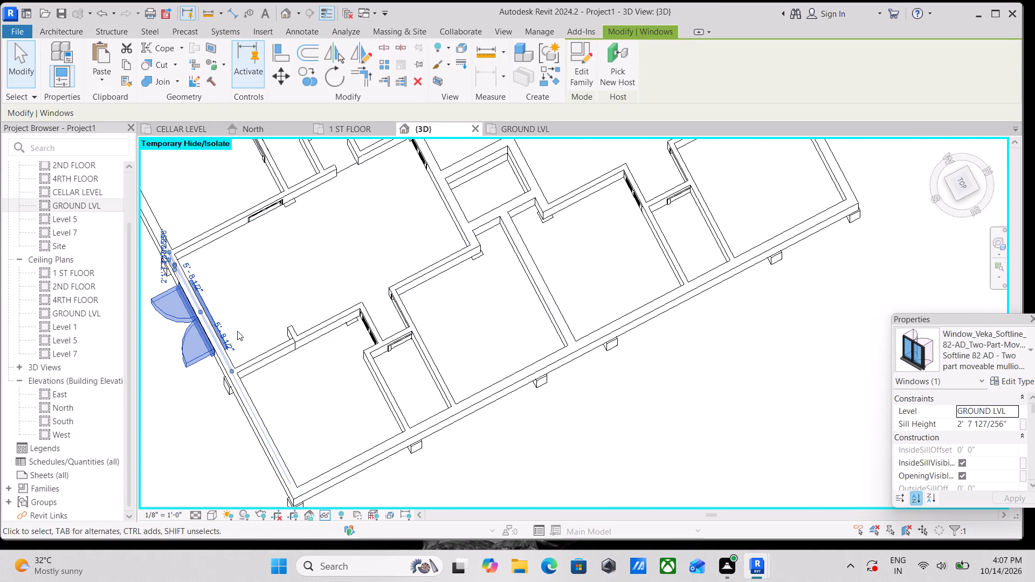
scroll(241, 332, up, 2)
scroll(272, 324, down, 2)
middle_drag(277, 324, 420, 328)
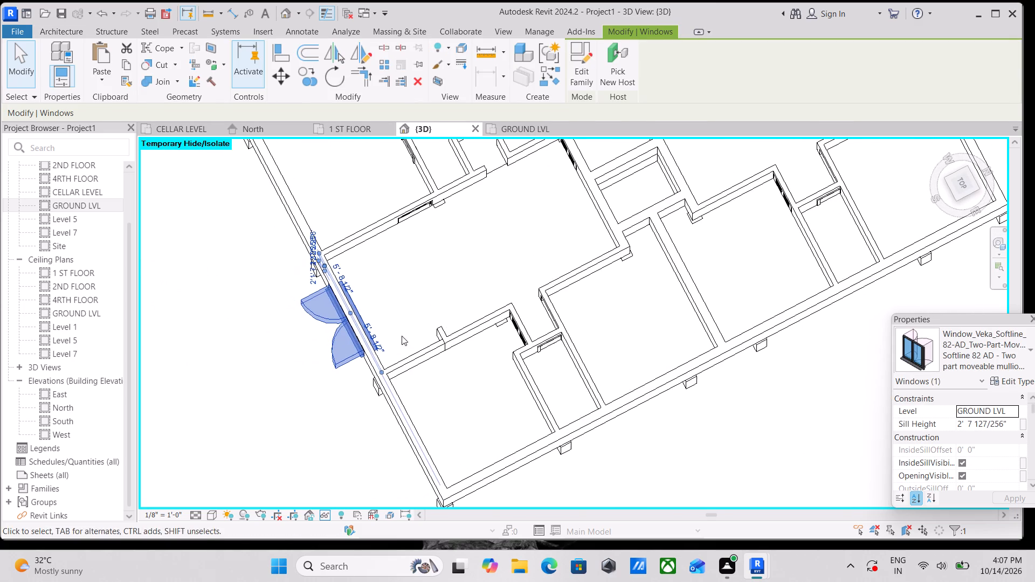
key(Escape)
Inspect the flipped living room window and its sash swings from outside the front wall in the 3D view.
middle_drag(361, 373, 439, 347)
shift+middle_drag(456, 428, 503, 381)
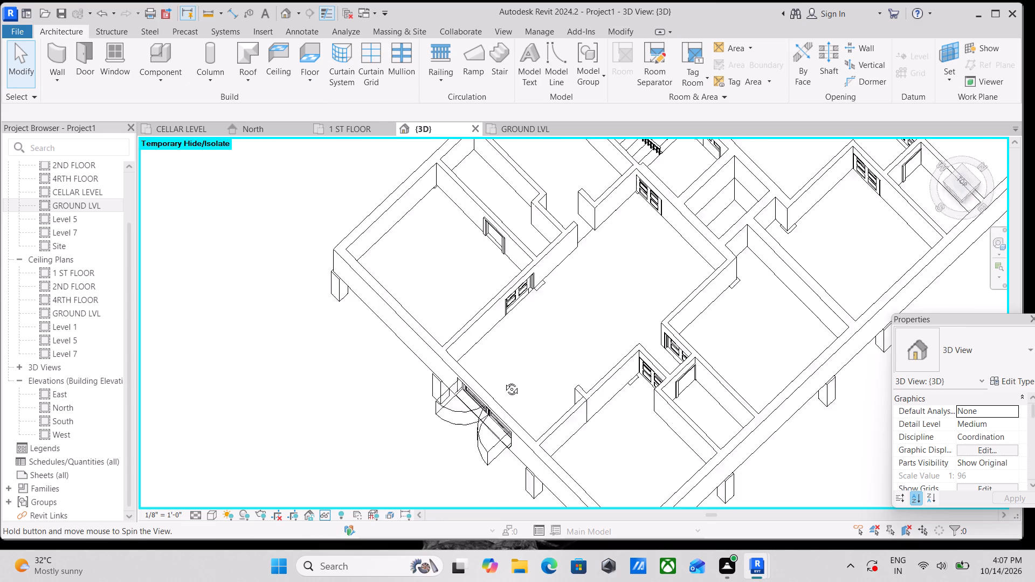
shift+middle_drag(503, 381, 564, 271)
middle_drag(647, 435, 588, 309)
shift+middle_drag(748, 480, 716, 426)
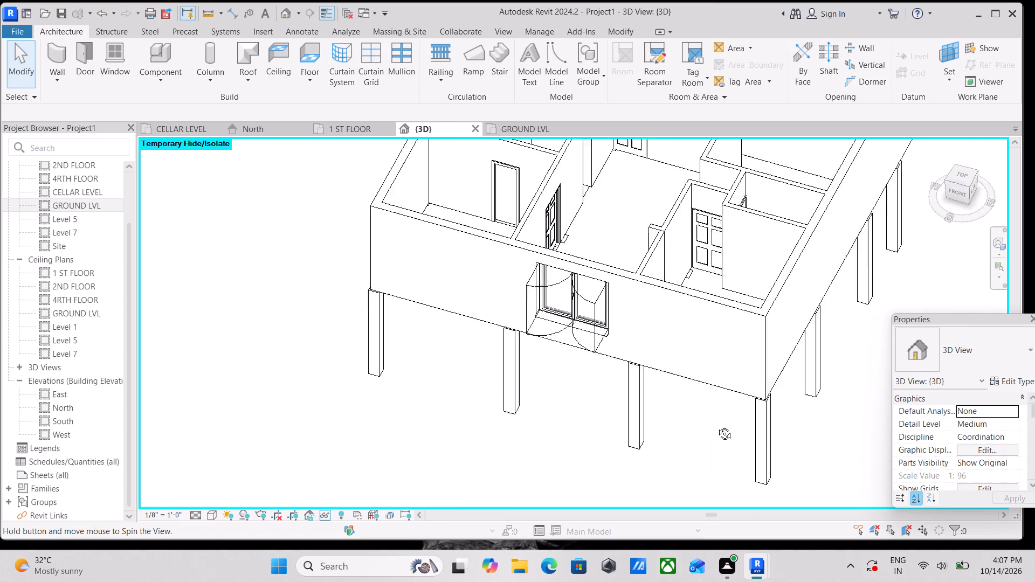
shift+middle_drag(716, 426, 722, 377)
scroll(648, 312, up, 3)
shift+middle_drag(636, 298, 665, 374)
scroll(679, 379, up, 3)
shift+middle_drag(748, 411, 721, 410)
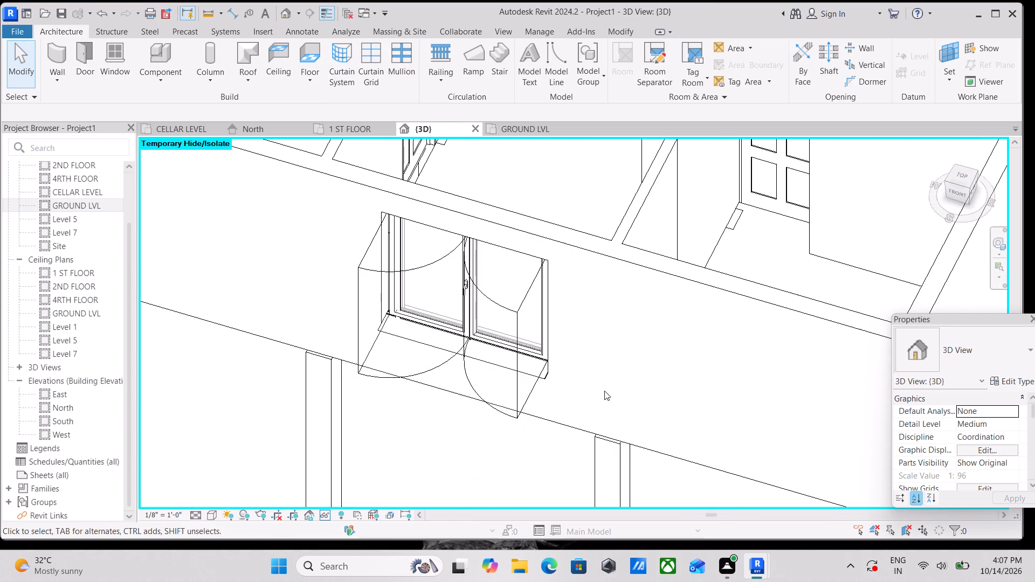
scroll(572, 383, down, 3)
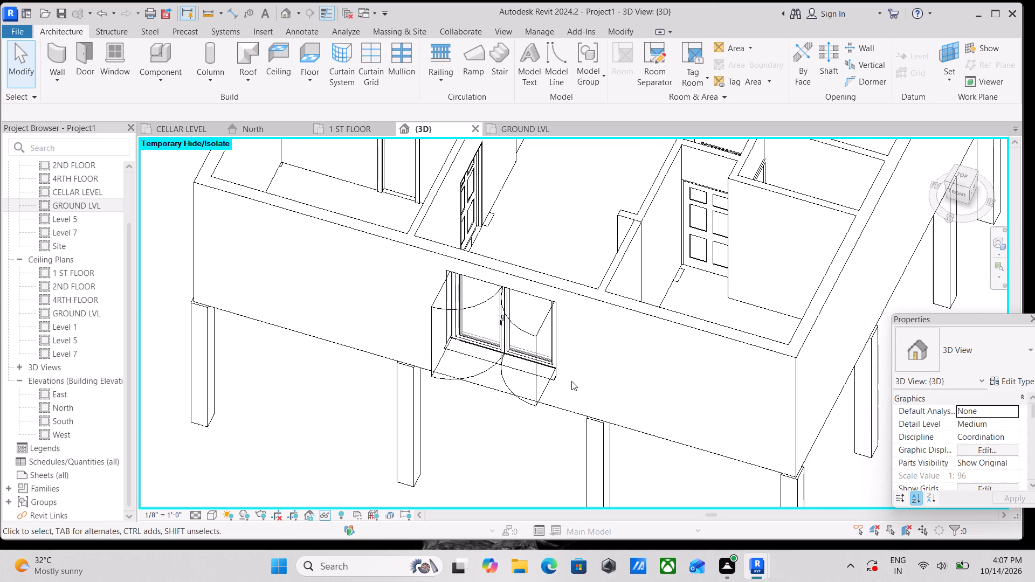
Examine the type properties of the living room's front window, from its constraints and dimensions to its identity data, and close them.
scroll(509, 310, up, 2)
click(509, 310)
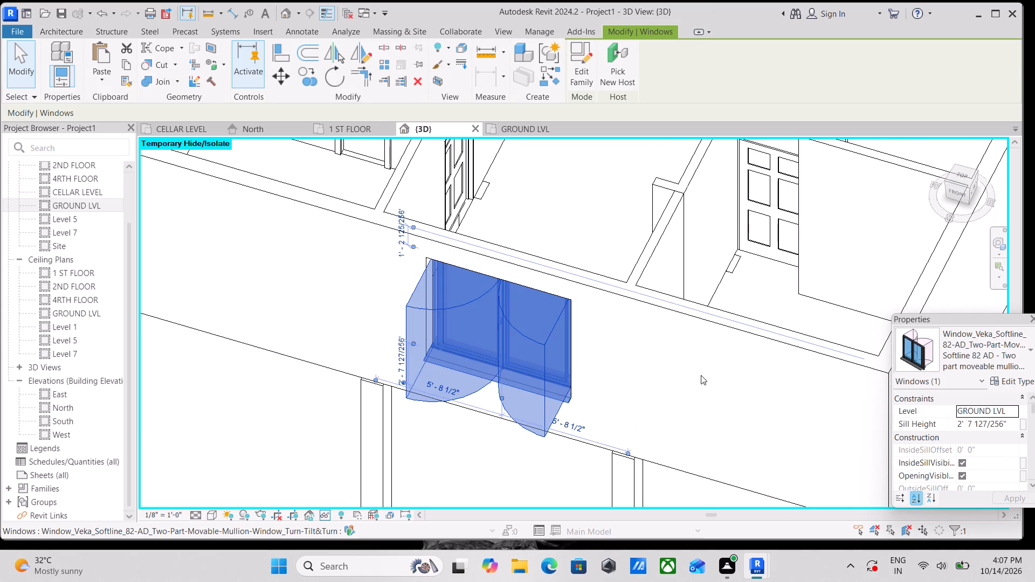
click(1024, 382)
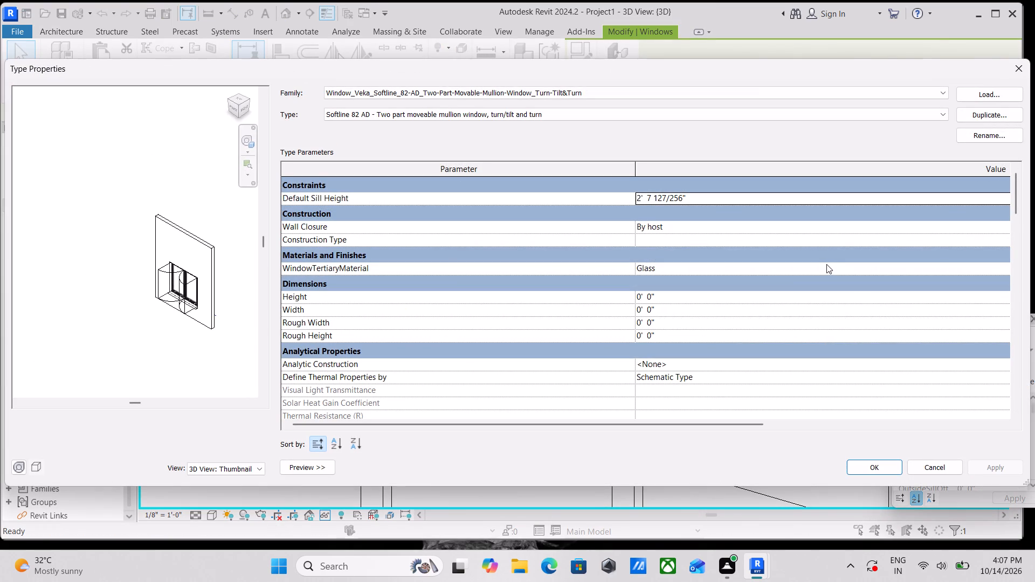
scroll(547, 343, down, 1)
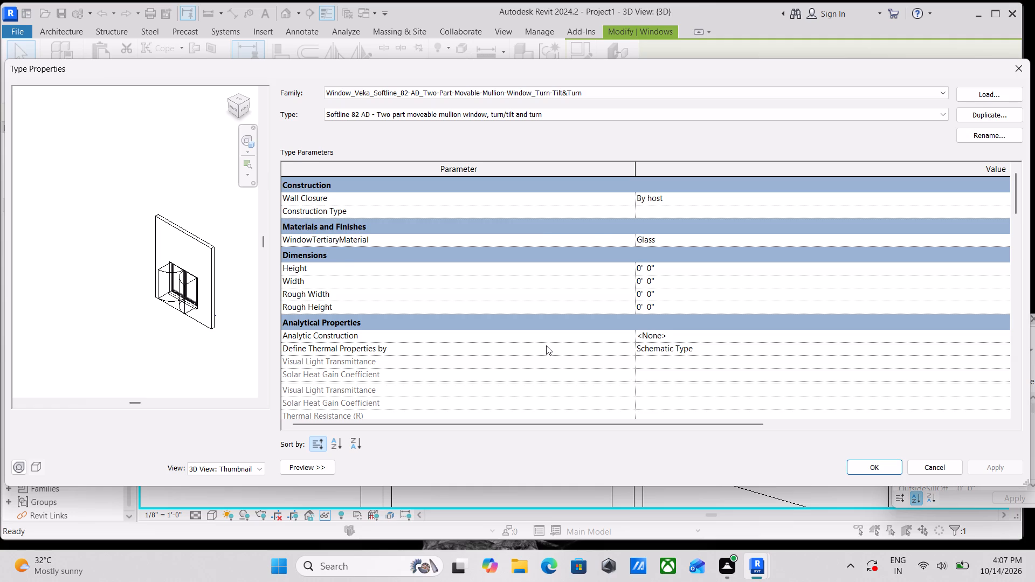
scroll(546, 345, up, 4)
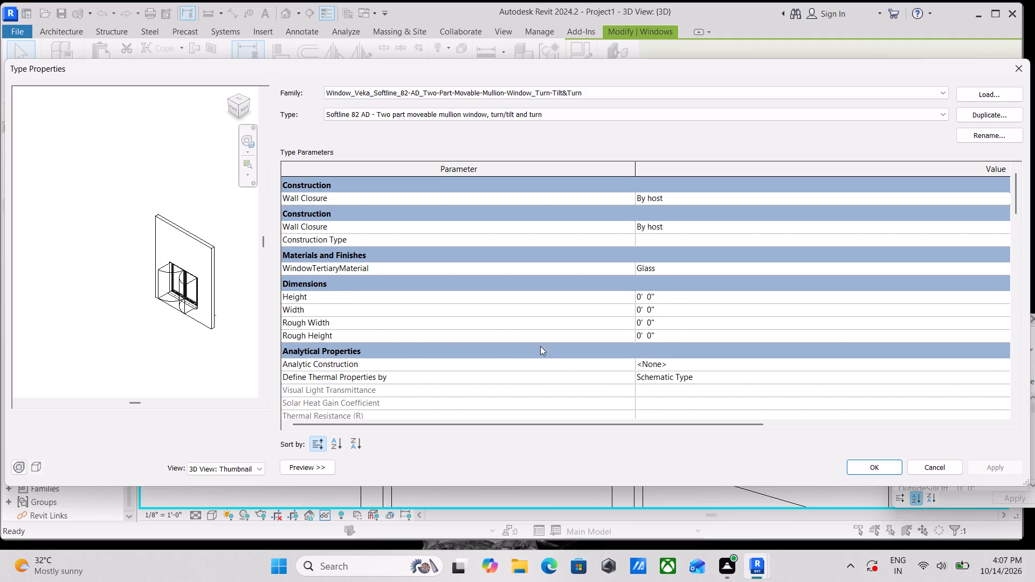
scroll(406, 338, up, 2)
scroll(409, 276, down, 1)
scroll(410, 284, up, 4)
scroll(576, 332, down, 2)
scroll(664, 329, down, 5)
right_drag(777, 272, 836, 262)
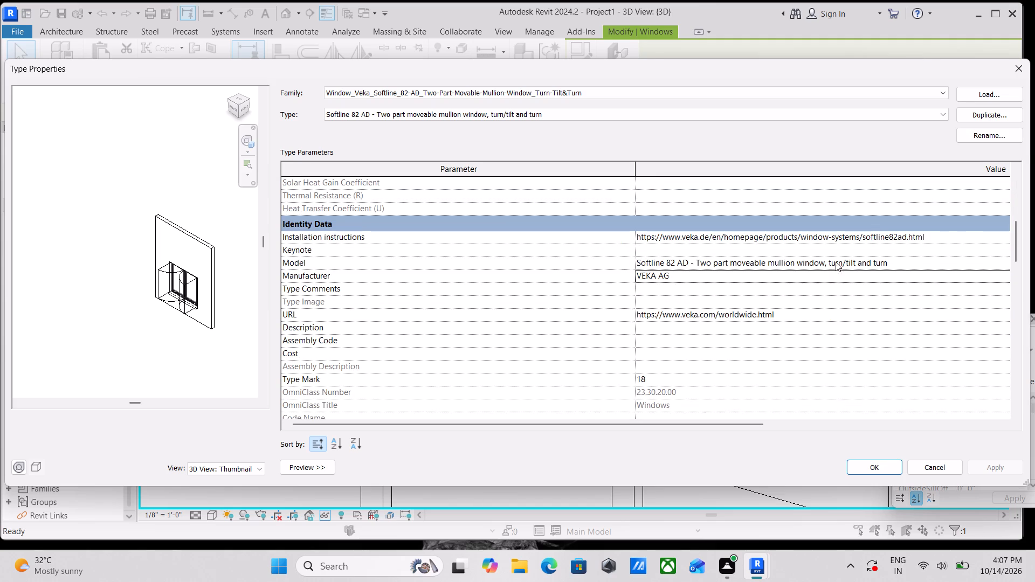
right_drag(836, 262, 841, 268)
click(1022, 67)
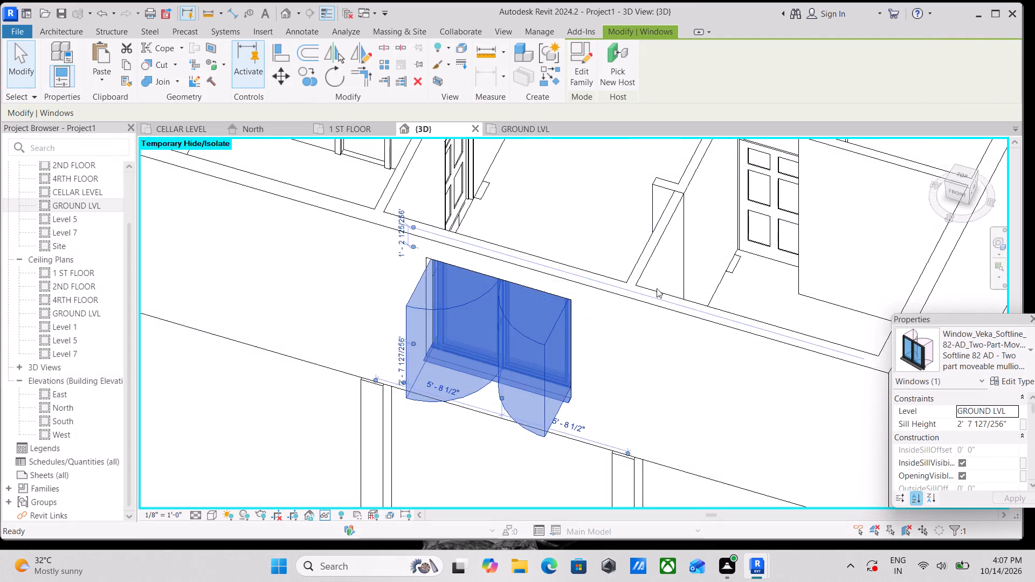
Duplicate the living room front window's type under the name 4' x 4' window.
scroll(653, 290, down, 3)
click(1031, 379)
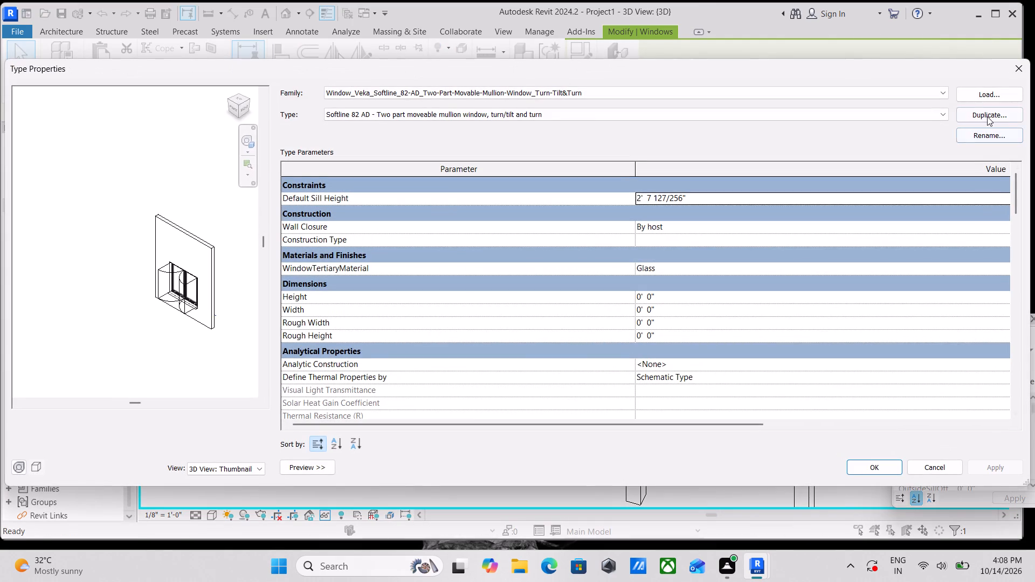
click(987, 116)
key(BackSpace)
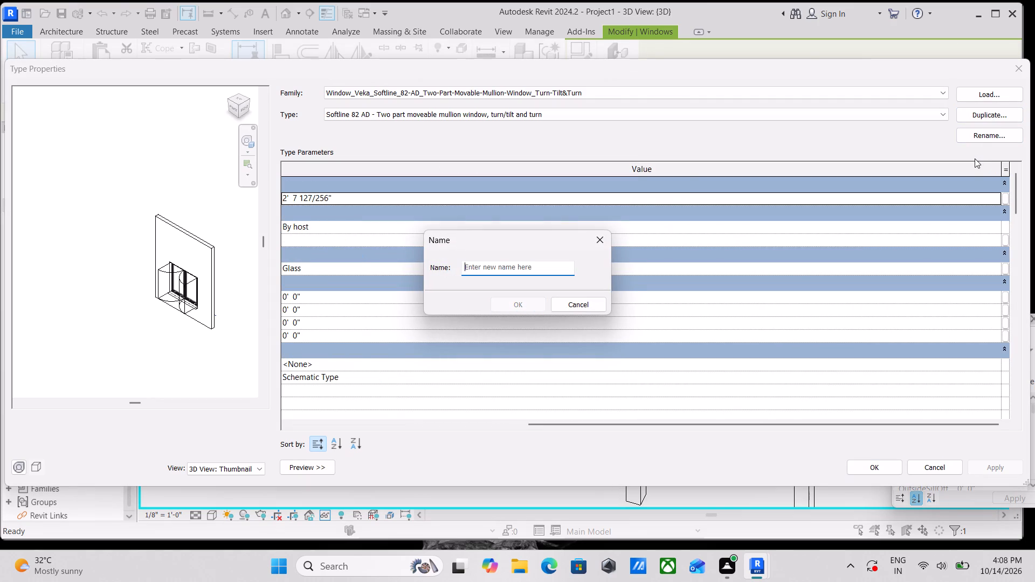
text(4')
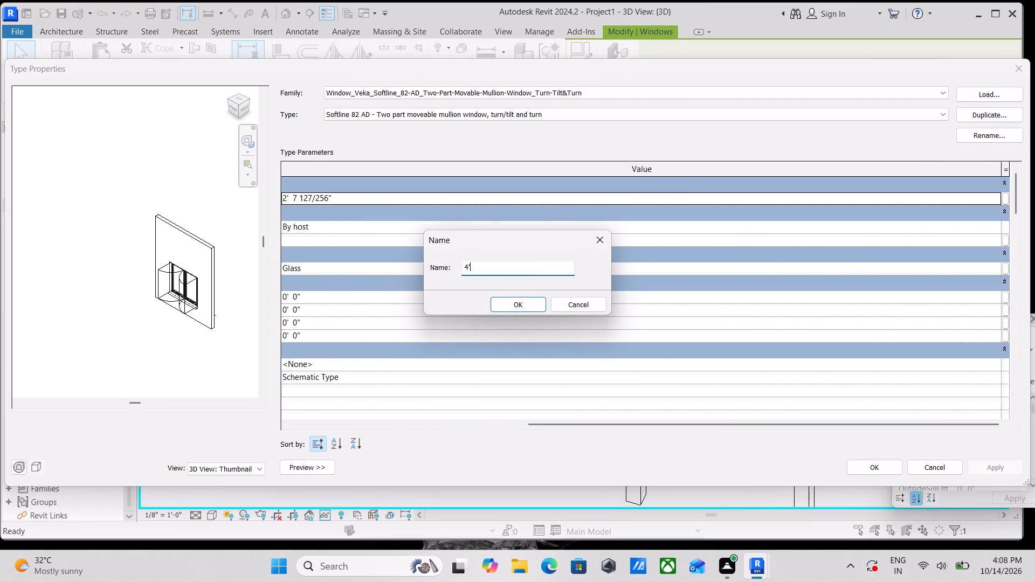
key(space)
text(x 4)
key(apostrophe)
key(space)
text(window)
click(532, 307)
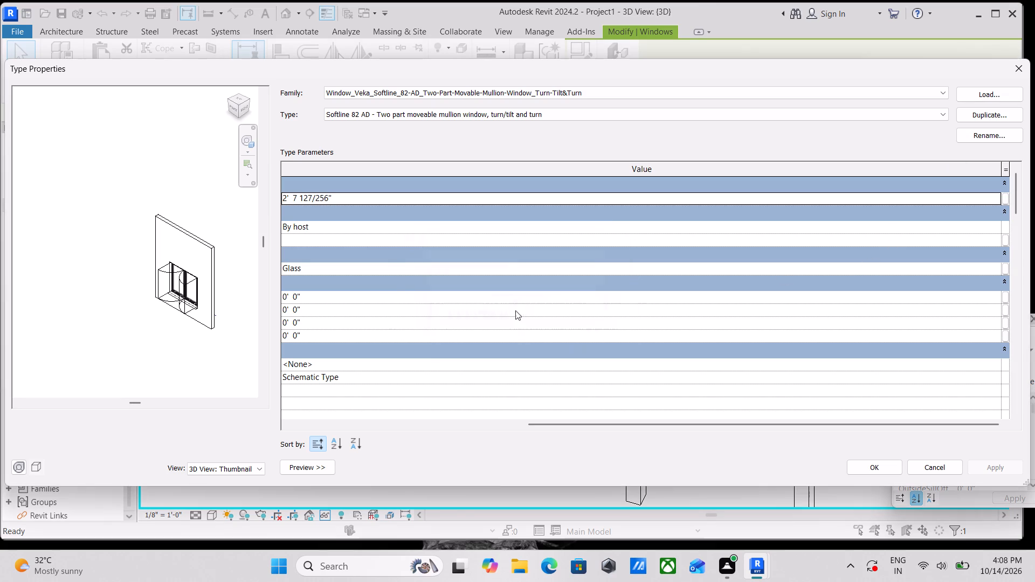
Examine the dimension parameters of the new 4' x 4' window type and match each value with its parameter name.
click(367, 306)
click(359, 292)
scroll(360, 292, down, 2)
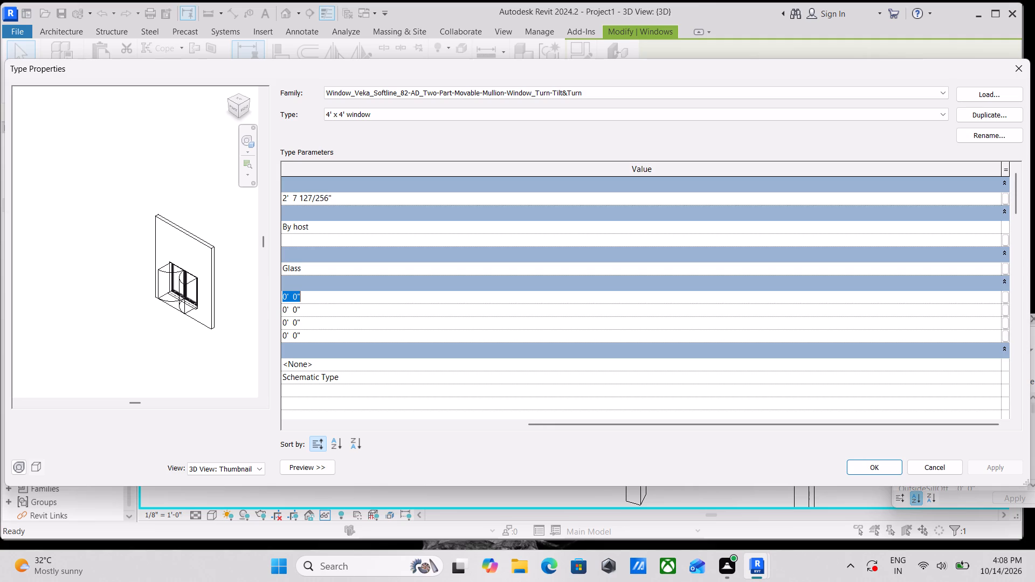
scroll(360, 292, down, 1)
scroll(457, 307, down, 1)
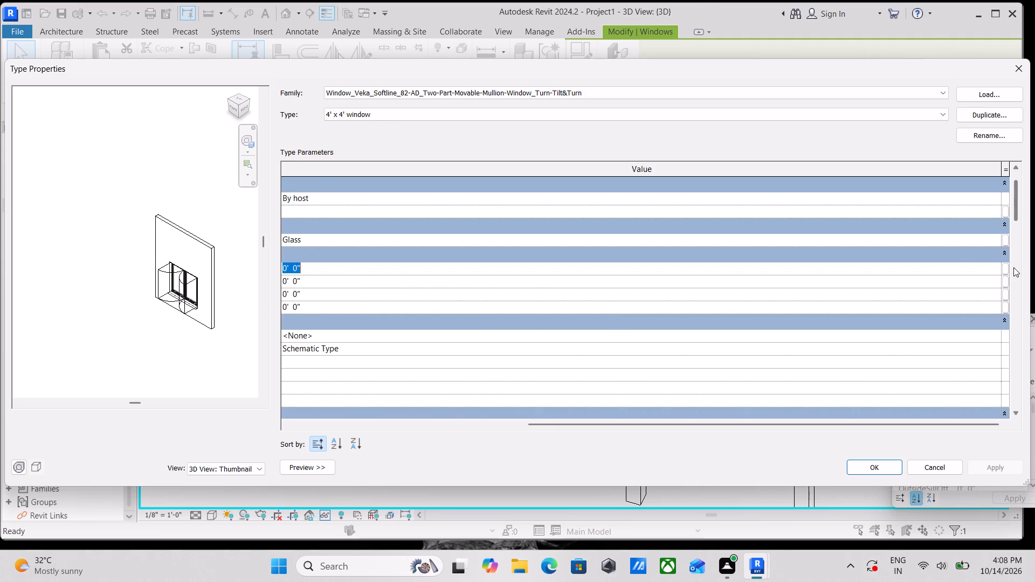
drag(361, 279, 374, 281)
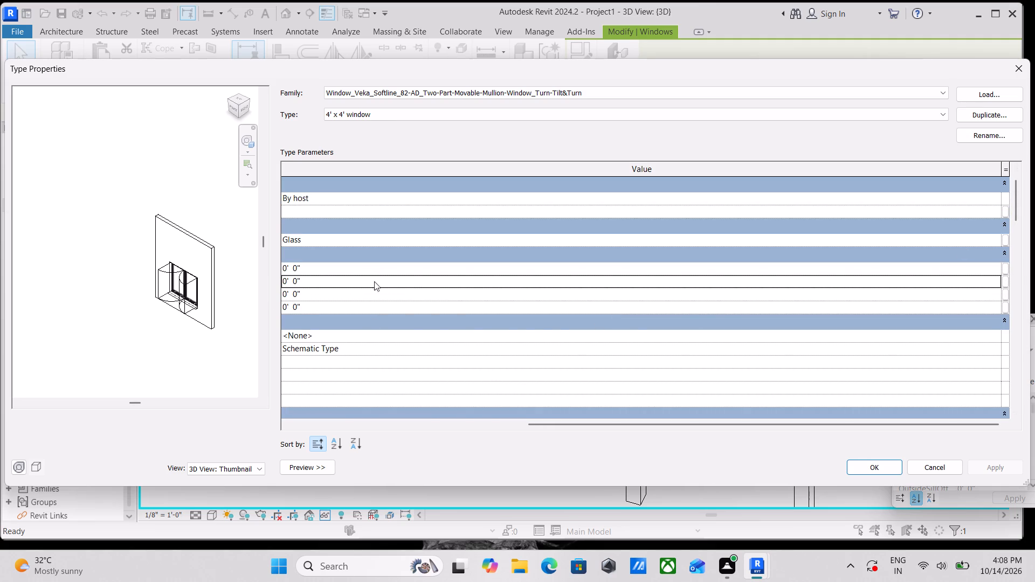
drag(374, 281, 481, 283)
drag(1003, 271, 985, 271)
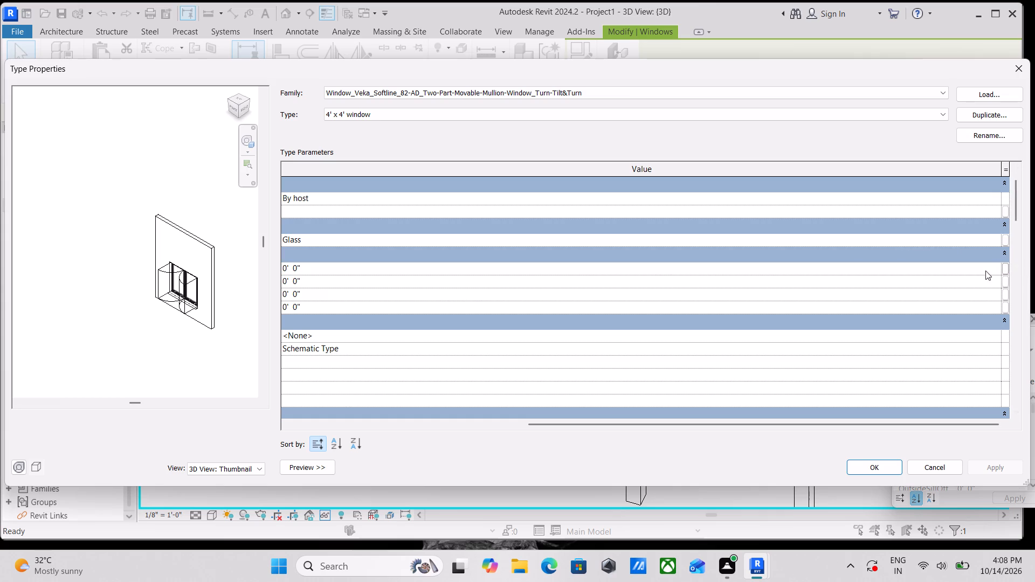
drag(985, 271, 981, 271)
click(1004, 253)
click(1004, 253)
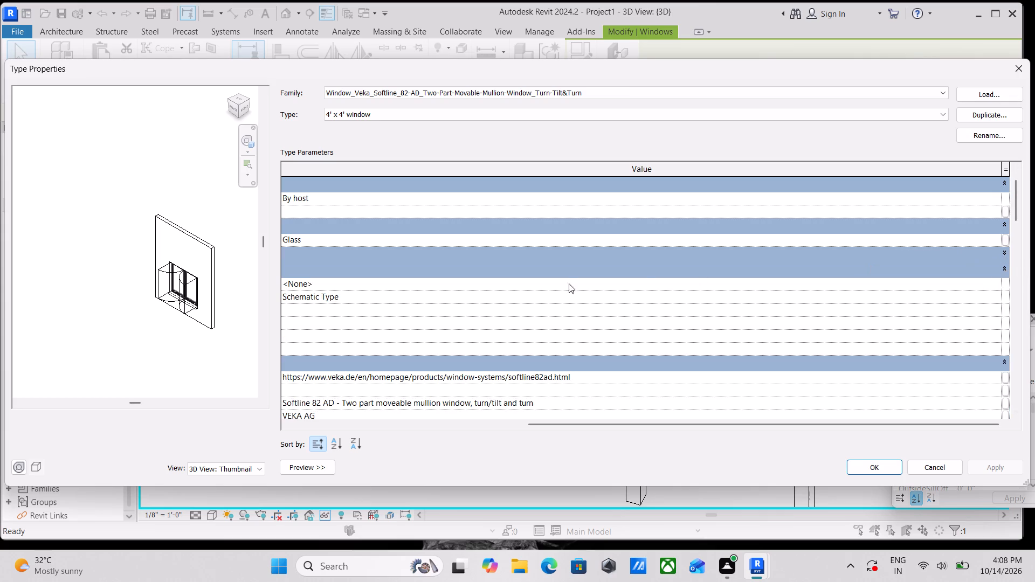
drag(263, 245, 226, 243)
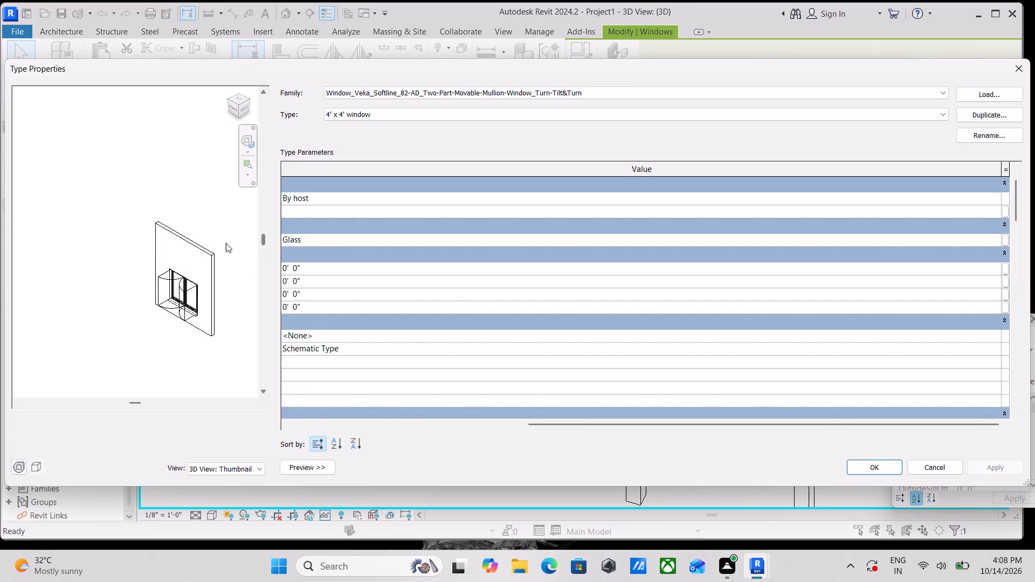
drag(226, 243, 221, 243)
drag(305, 386, 437, 384)
middle_drag(402, 297, 442, 289)
middle_drag(408, 292, 521, 283)
middle_drag(312, 298, 406, 286)
middle_drag(280, 283, 346, 286)
middle_drag(468, 287, 397, 280)
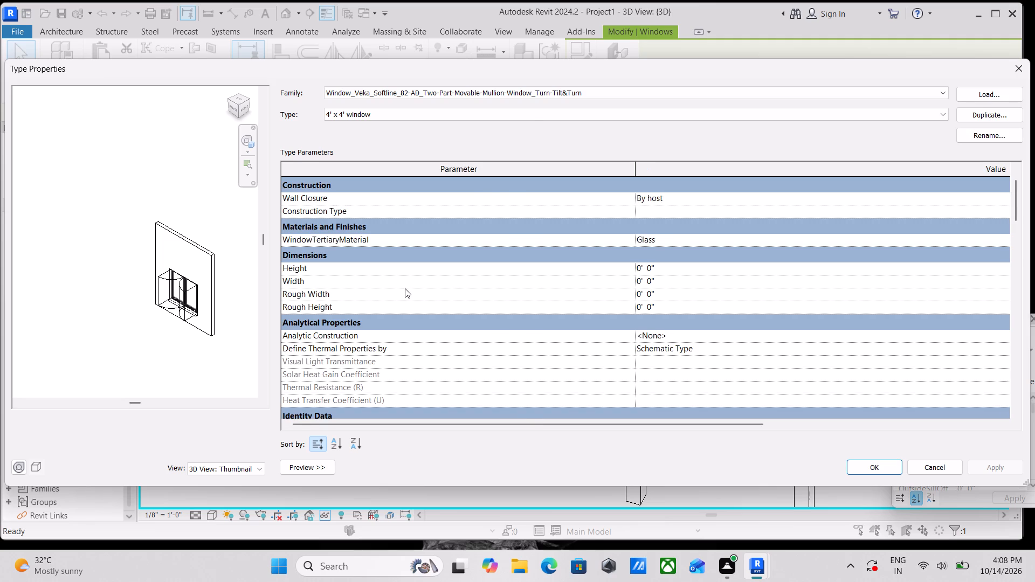
Set the 4' x 4' window type's height and width to 4' each and apply the type changes.
click(681, 268)
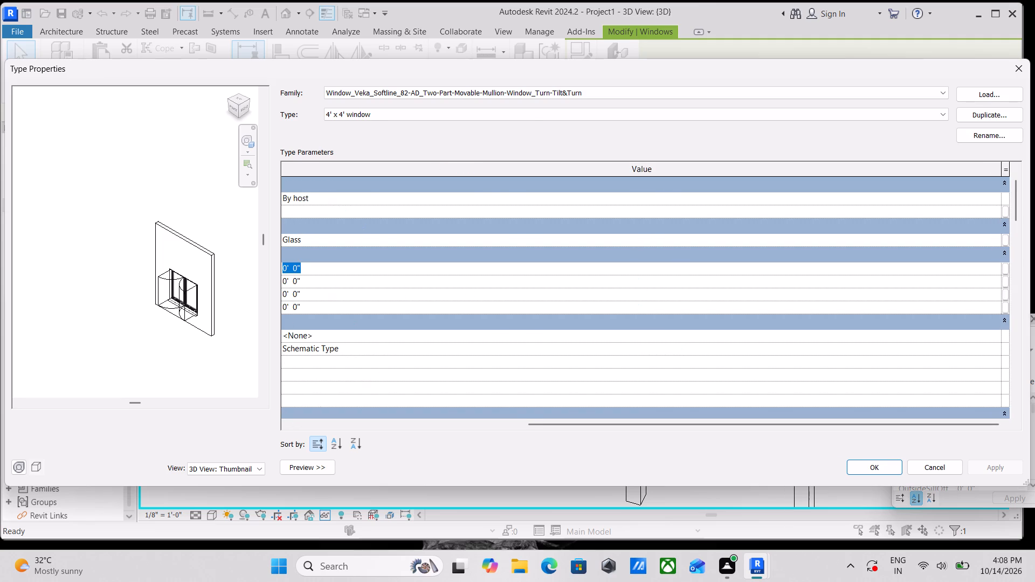
text(4')
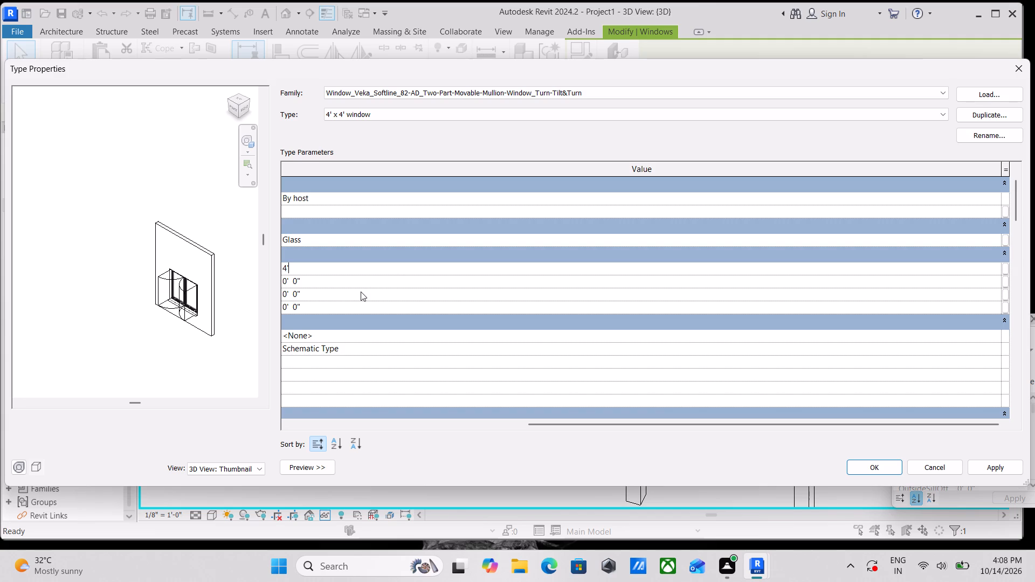
click(356, 283)
text(4')
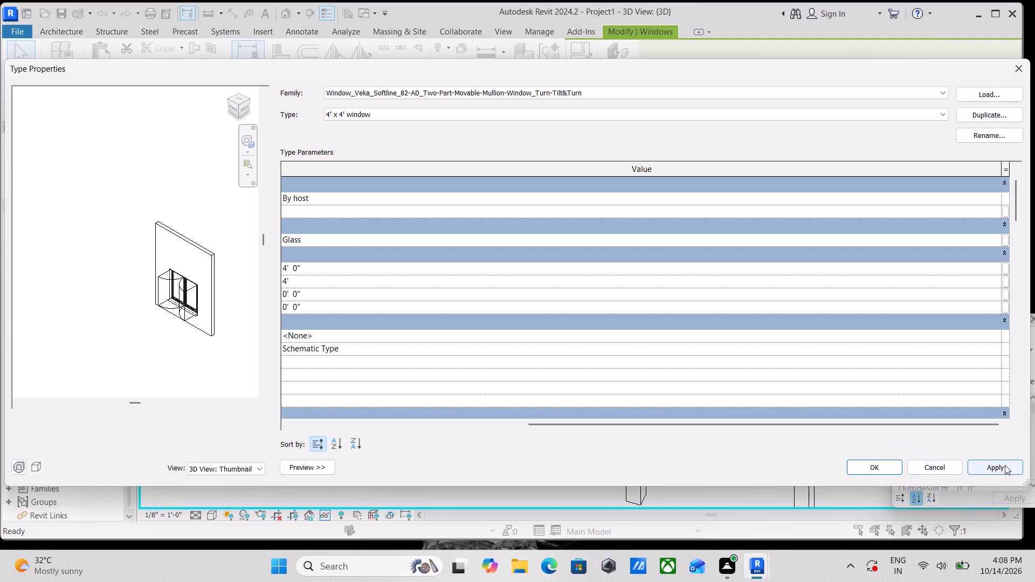
click(1005, 465)
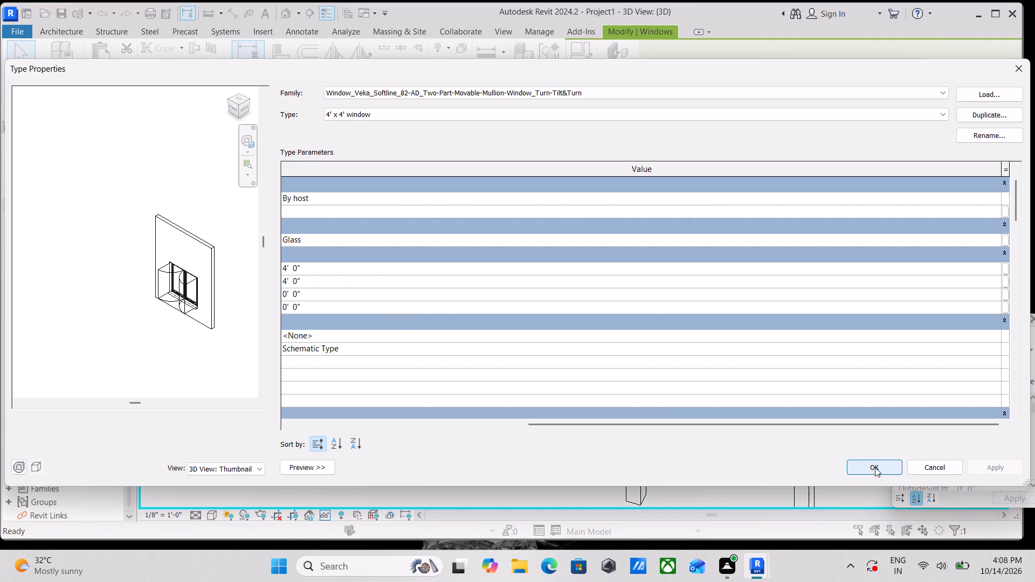
click(876, 465)
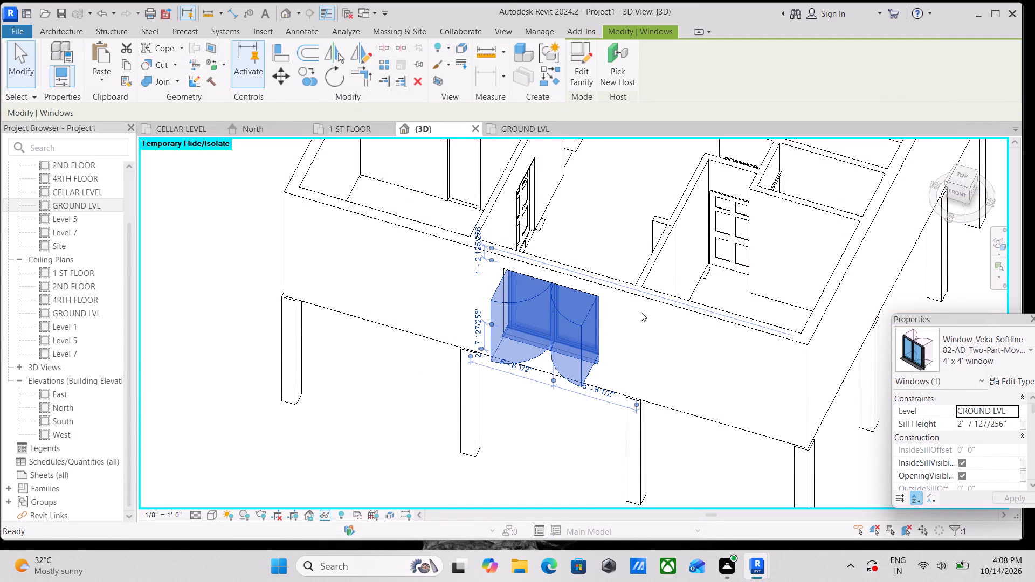
Switch to the GROUND LVL floor plan and choose the 4' x 4' window type for the living room's front window.
click(971, 348)
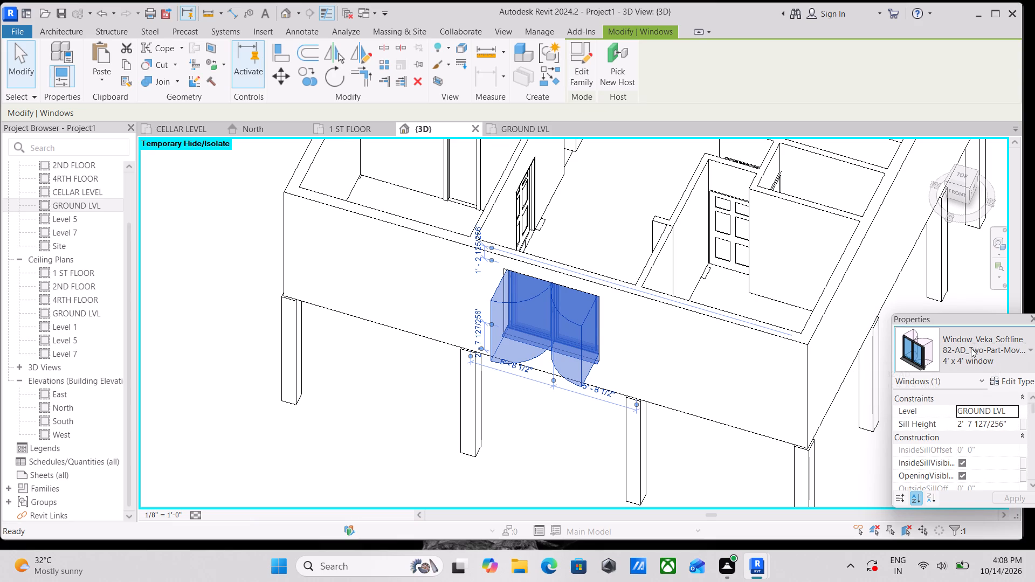
click(982, 347)
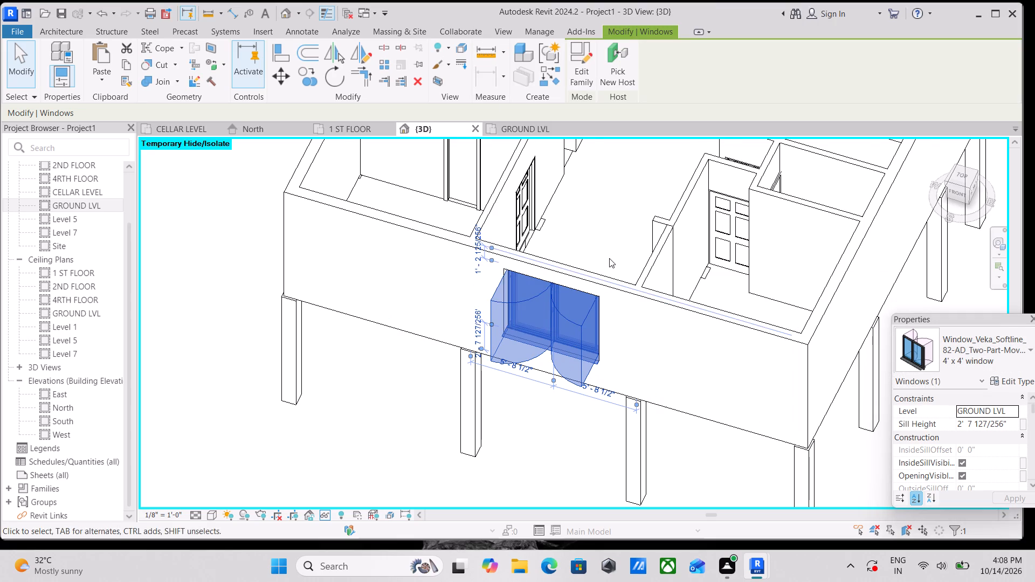
scroll(609, 258, down, 1)
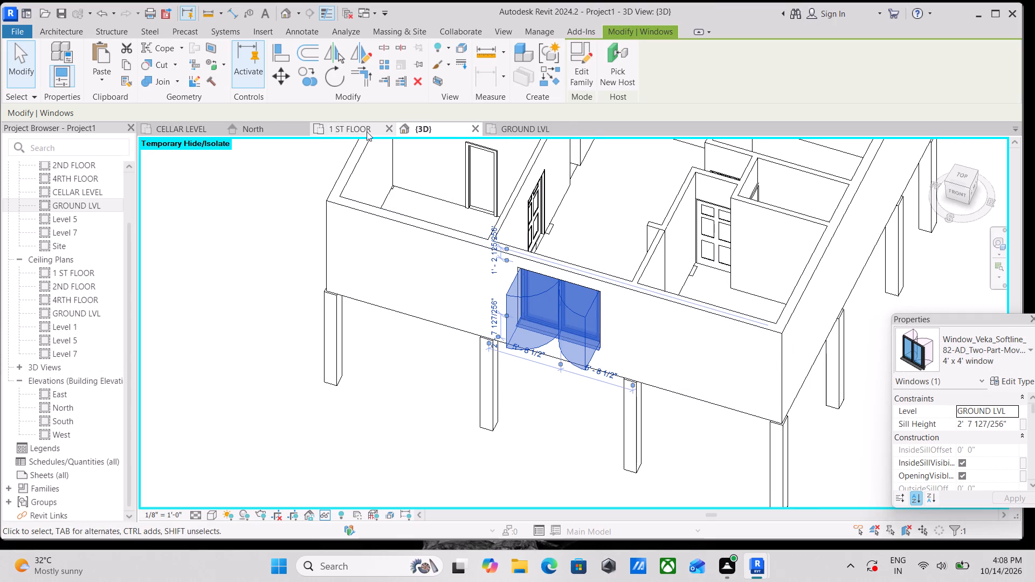
click(513, 130)
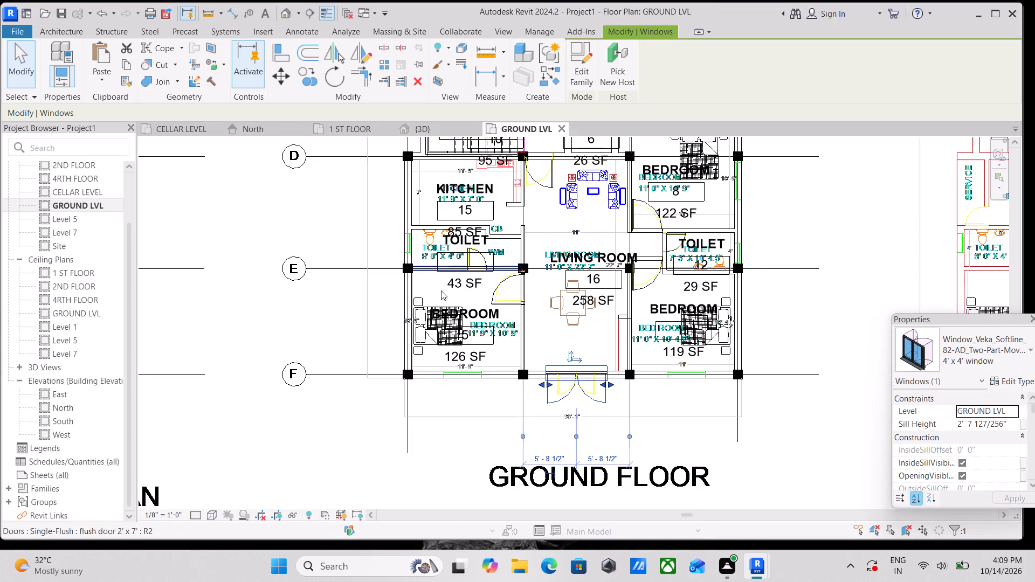
middle_drag(469, 259, 411, 366)
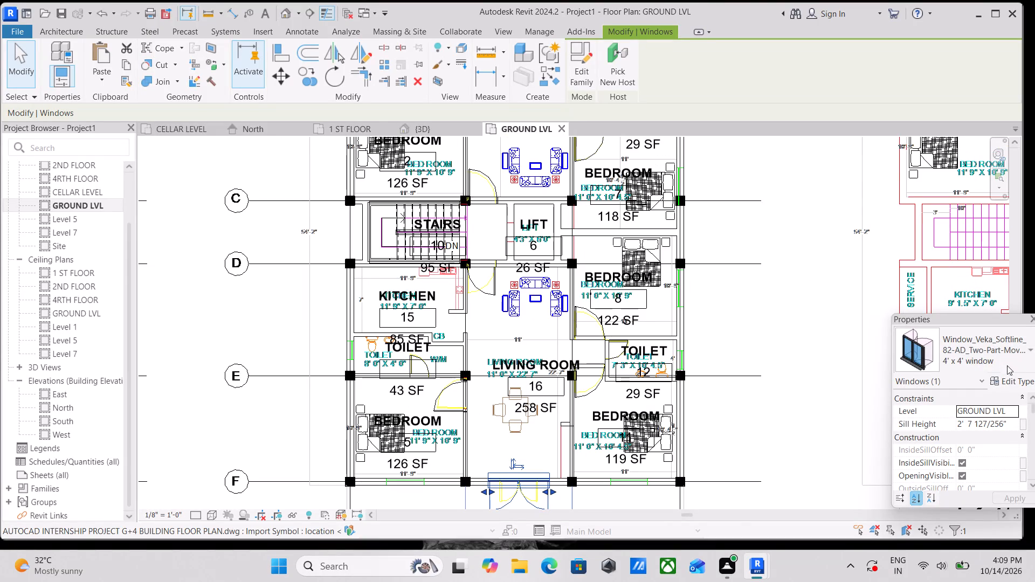
click(1000, 356)
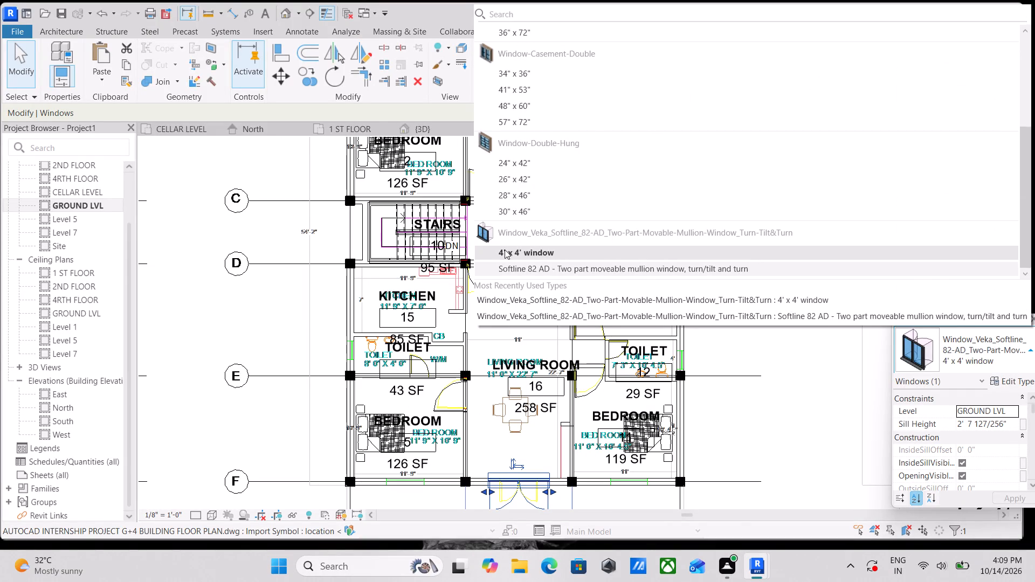
click(505, 250)
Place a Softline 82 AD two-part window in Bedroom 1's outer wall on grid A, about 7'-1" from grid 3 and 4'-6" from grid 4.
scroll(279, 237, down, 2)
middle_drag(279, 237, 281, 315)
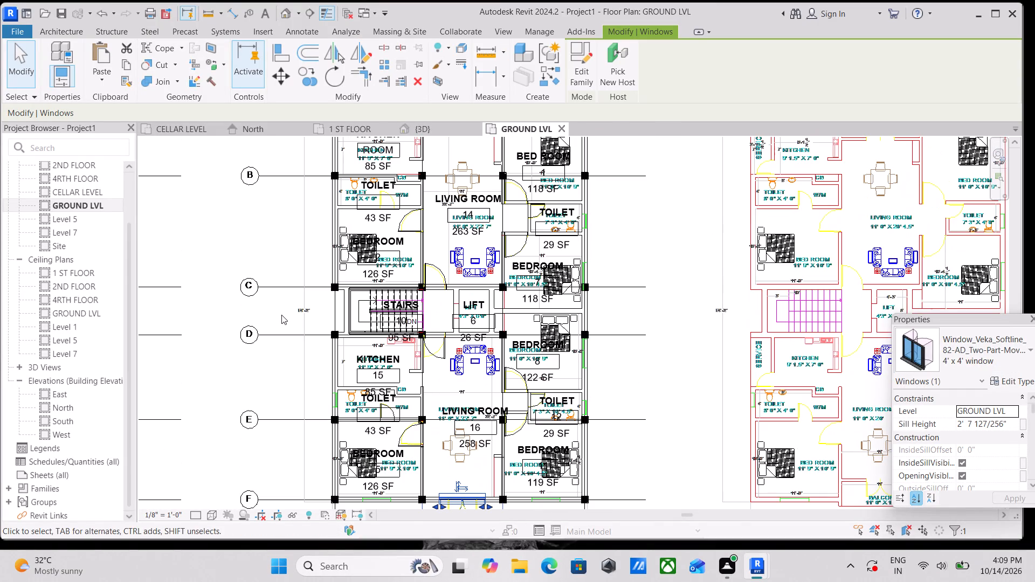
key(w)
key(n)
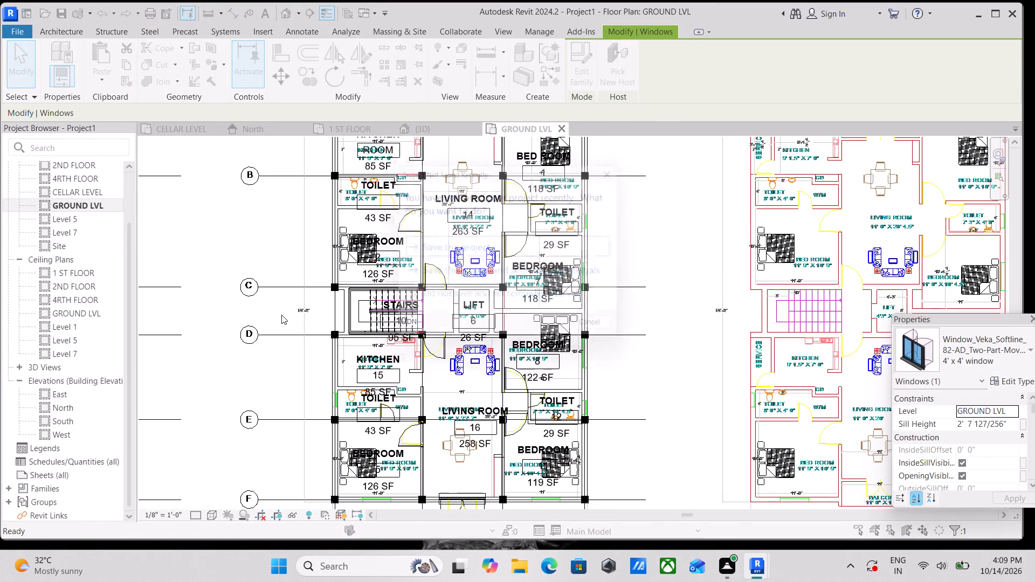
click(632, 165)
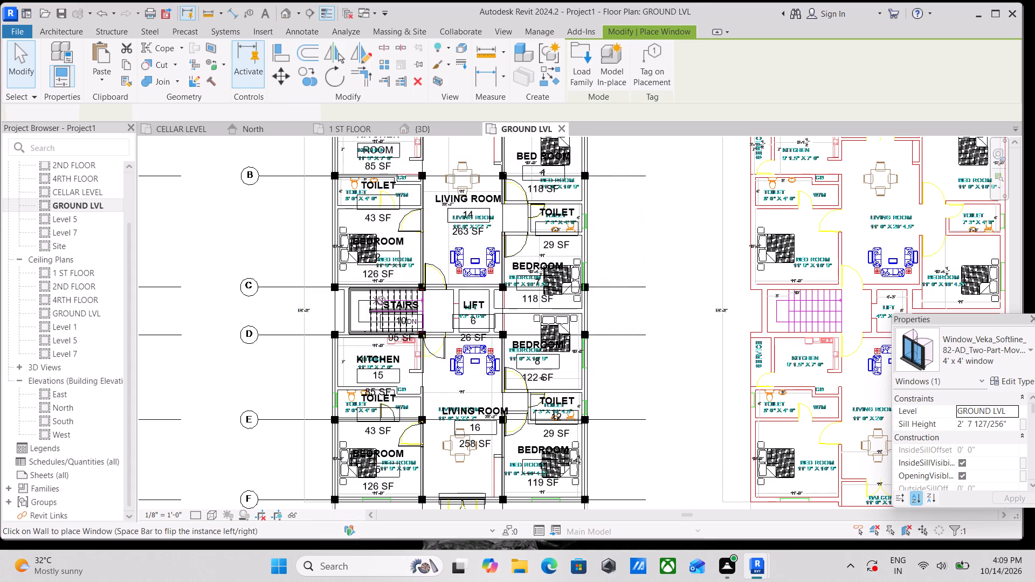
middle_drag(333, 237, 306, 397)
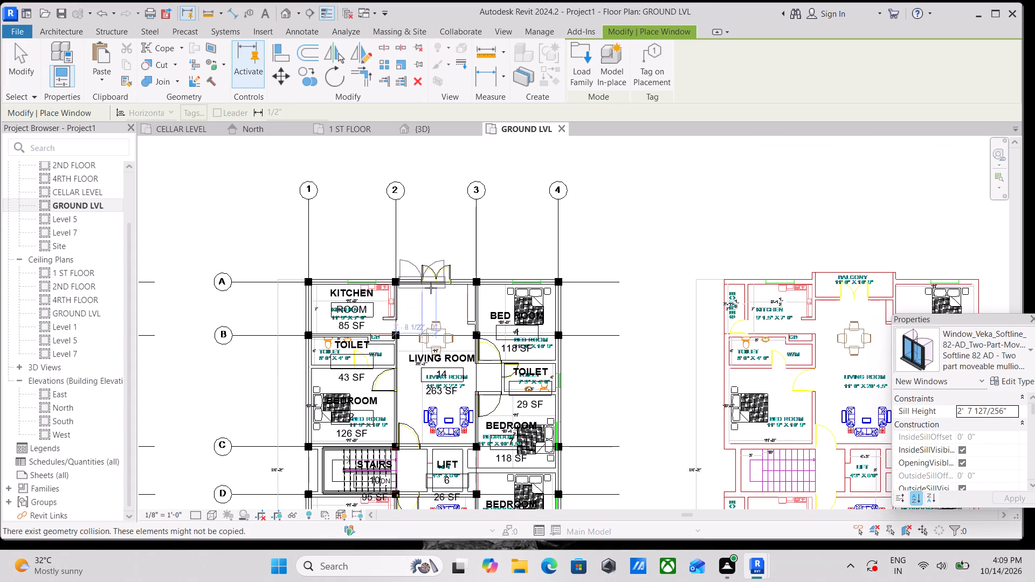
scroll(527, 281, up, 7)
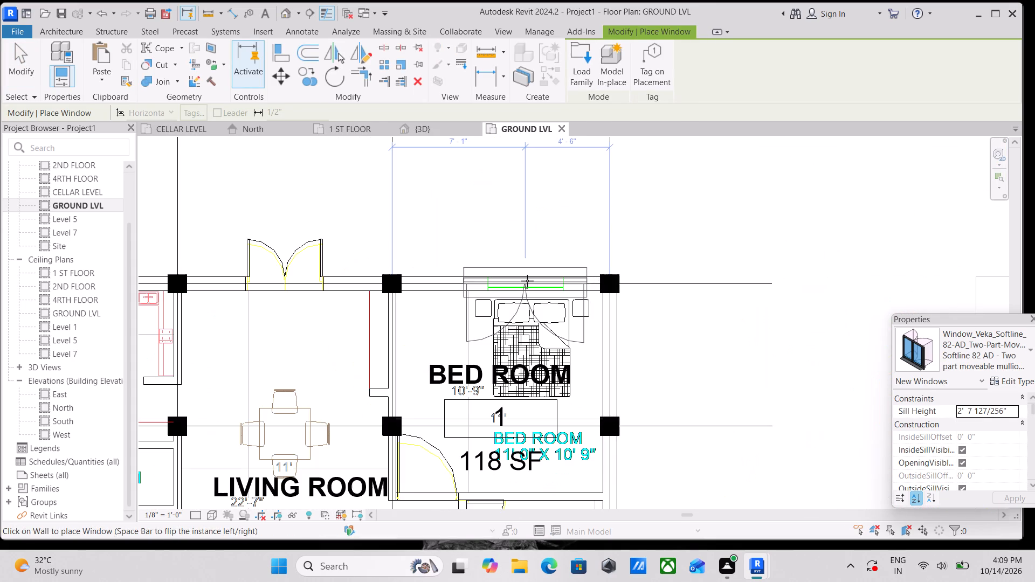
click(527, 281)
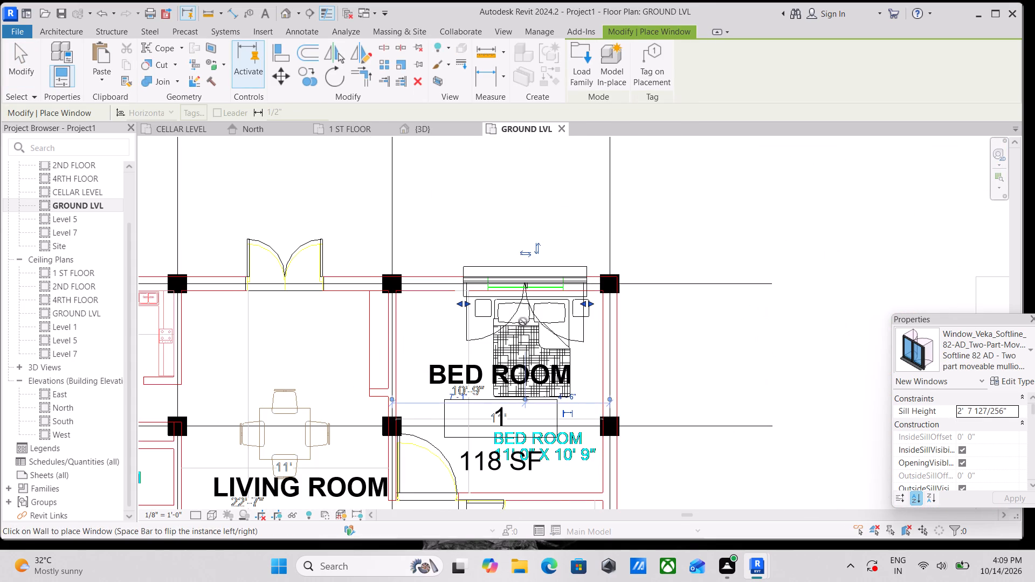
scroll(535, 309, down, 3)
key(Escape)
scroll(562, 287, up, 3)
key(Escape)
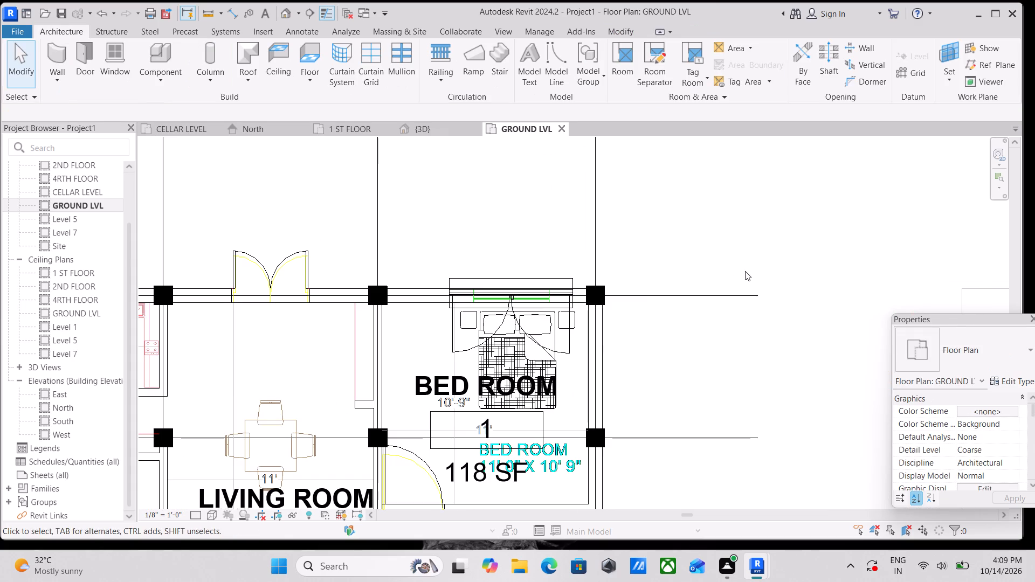
Examine the newly placed Bedroom 1 window in the 3D view, from outside and from above.
click(557, 274)
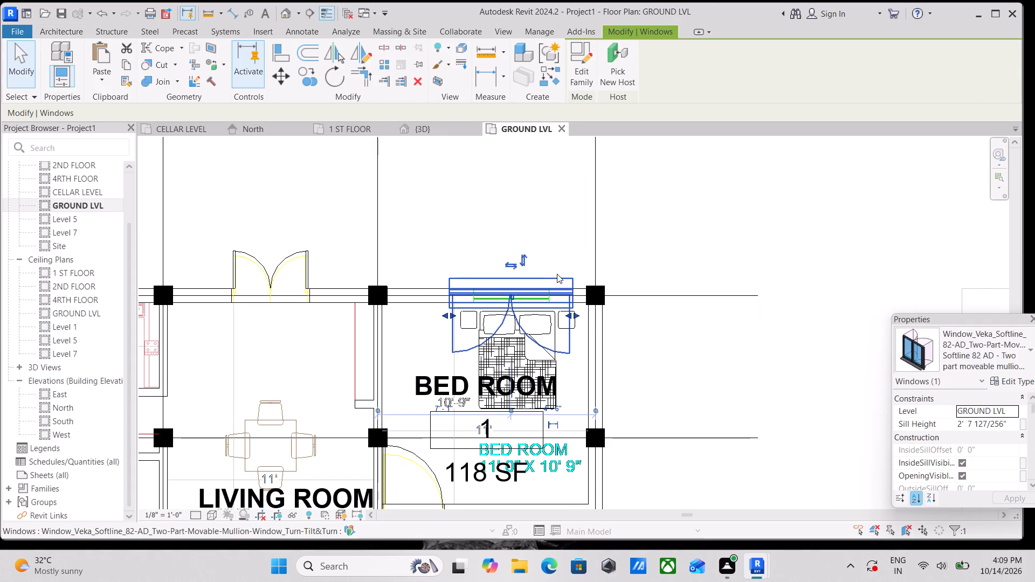
key(Escape)
right_drag(254, 170, 355, 189)
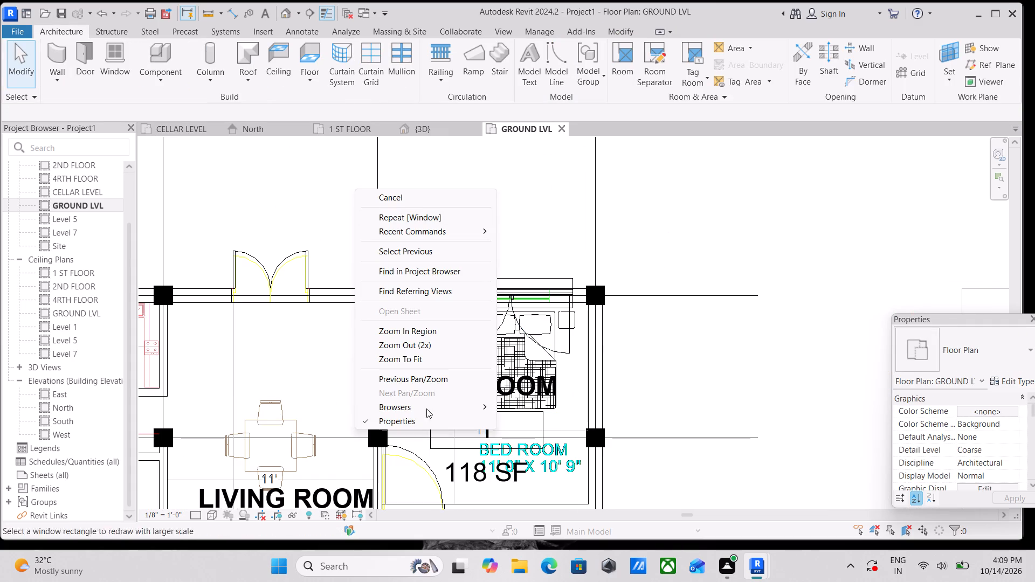
click(424, 127)
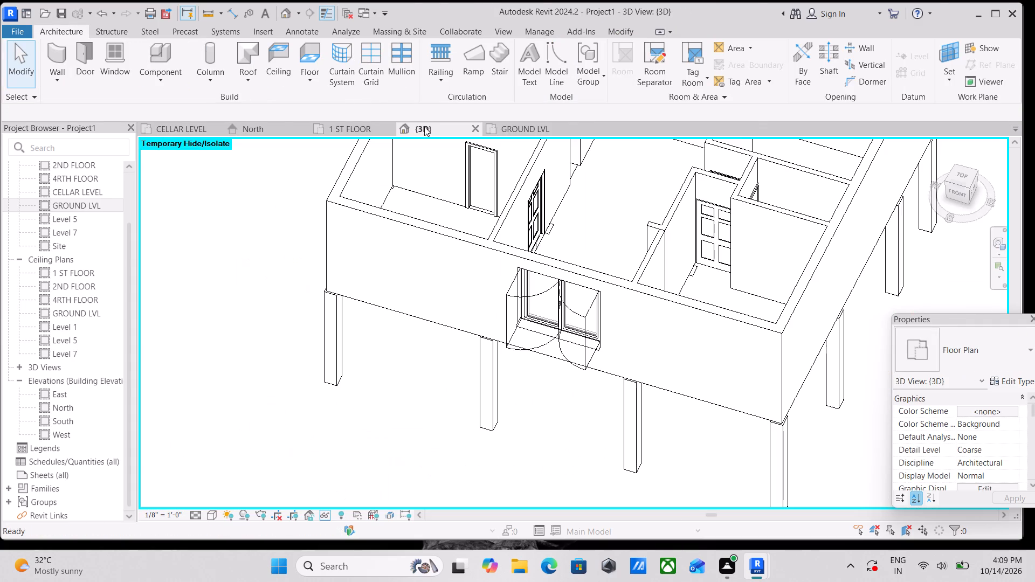
scroll(665, 298, down, 1)
scroll(679, 286, up, 2)
scroll(677, 278, down, 3)
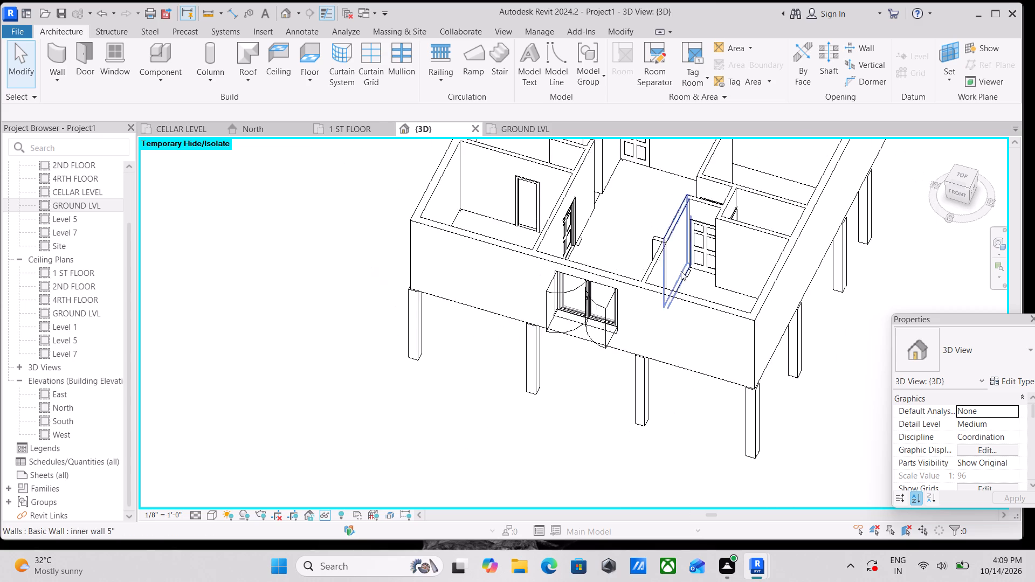
scroll(685, 263, down, 2)
middle_drag(720, 236, 498, 226)
middle_drag(601, 205, 430, 228)
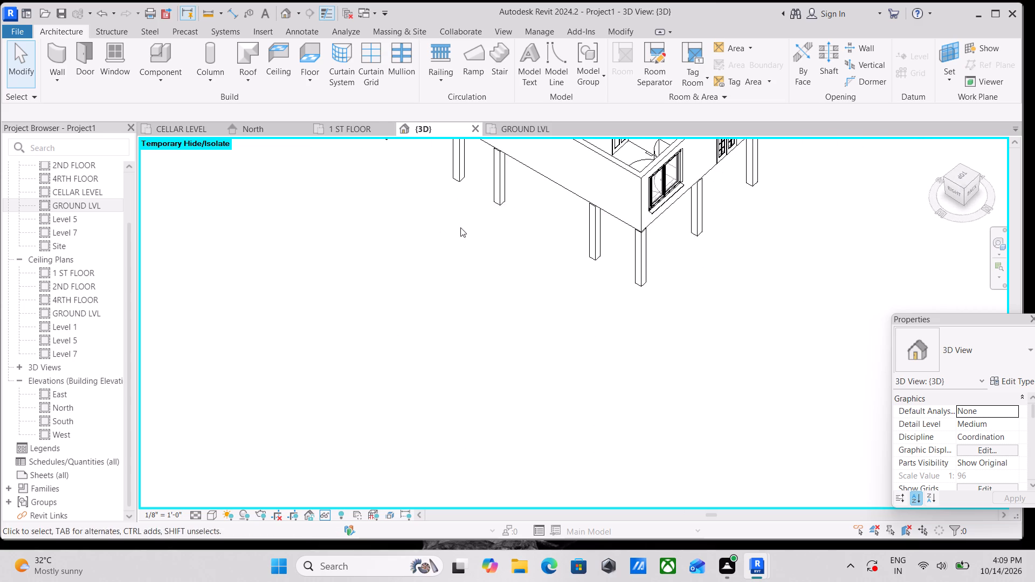
shift+middle_drag(622, 202, 482, 125)
shift+middle_drag(548, 167, 601, 99)
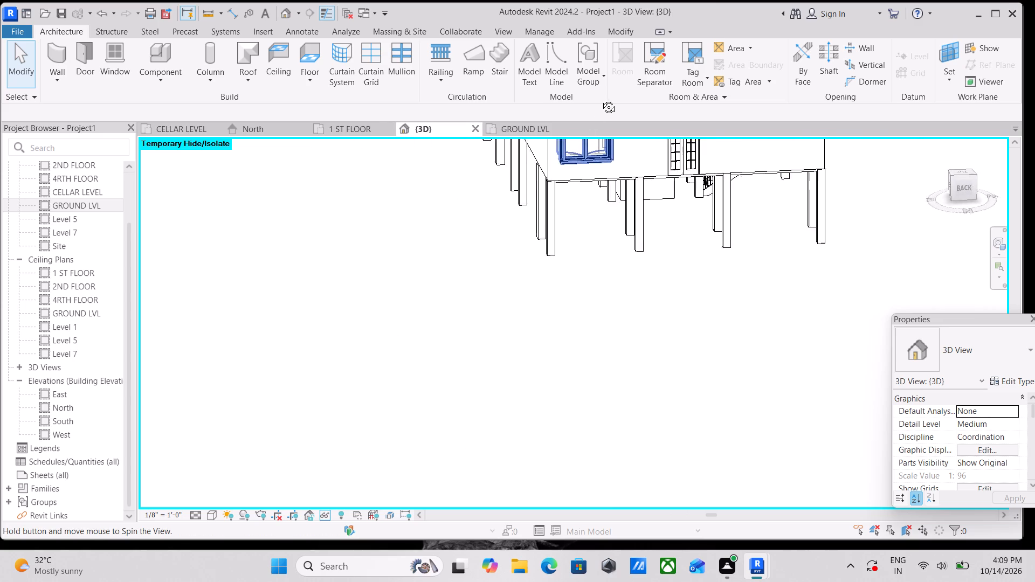
shift+middle_drag(601, 99, 623, 234)
scroll(627, 203, down, 1)
middle_drag(627, 203, 608, 278)
scroll(599, 255, up, 6)
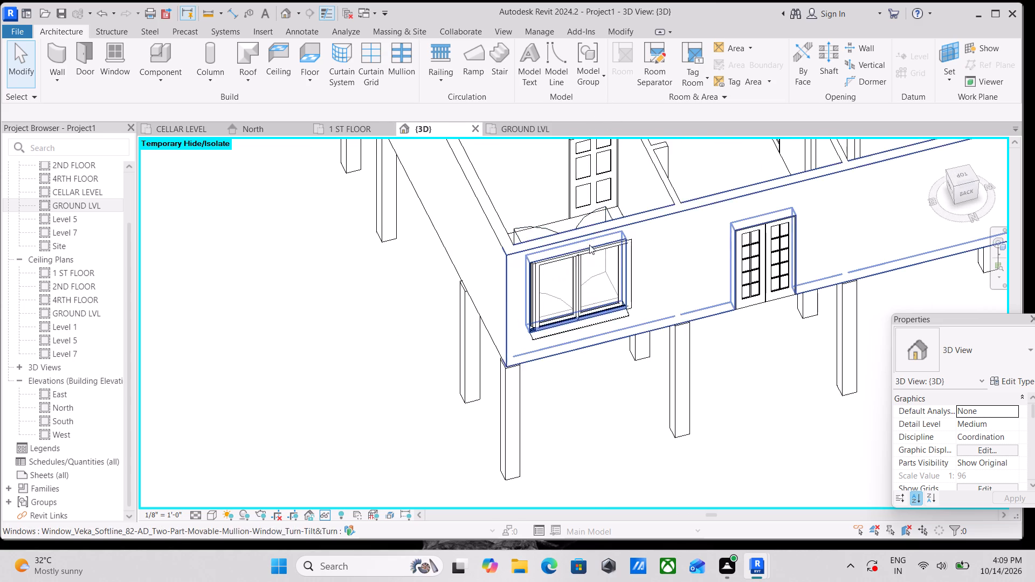
shift+middle_drag(578, 240, 732, 383)
middle_drag(705, 283, 665, 356)
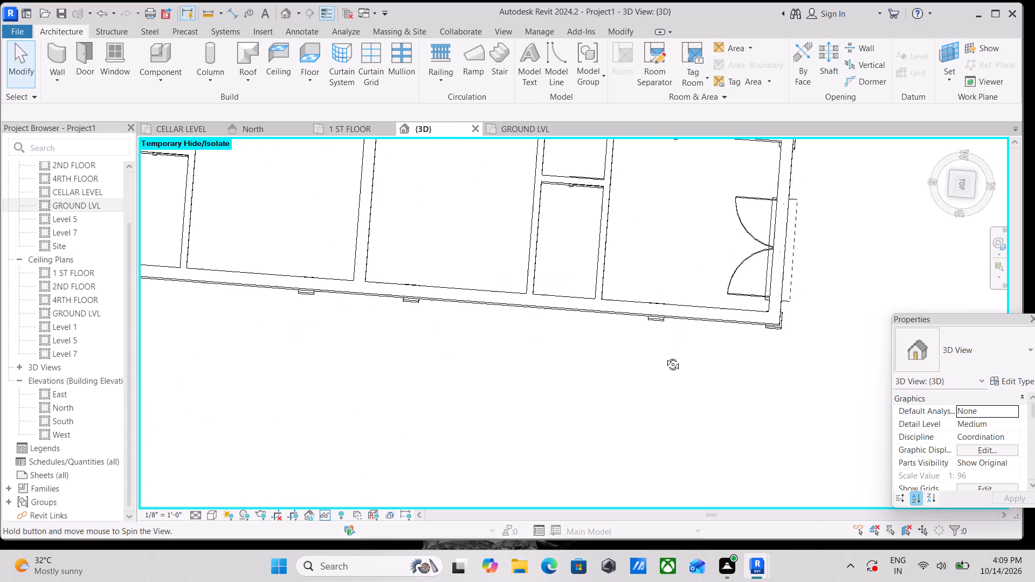
middle_drag(665, 356, 562, 138)
shift+scroll(562, 138, down, 1)
shift+middle_drag(602, 262, 500, 171)
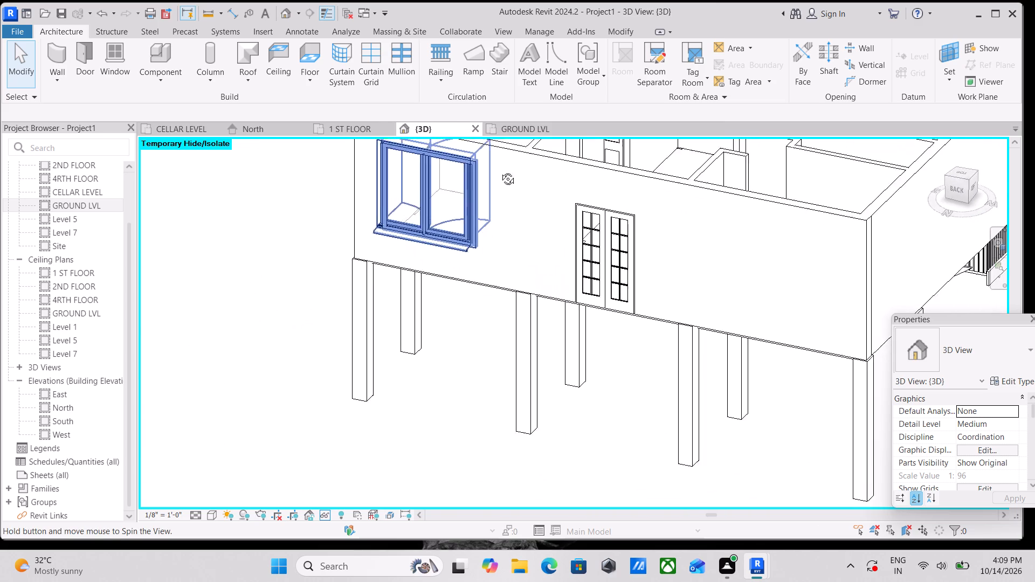
shift+middle_drag(500, 171, 501, 164)
middle_drag(544, 237, 596, 254)
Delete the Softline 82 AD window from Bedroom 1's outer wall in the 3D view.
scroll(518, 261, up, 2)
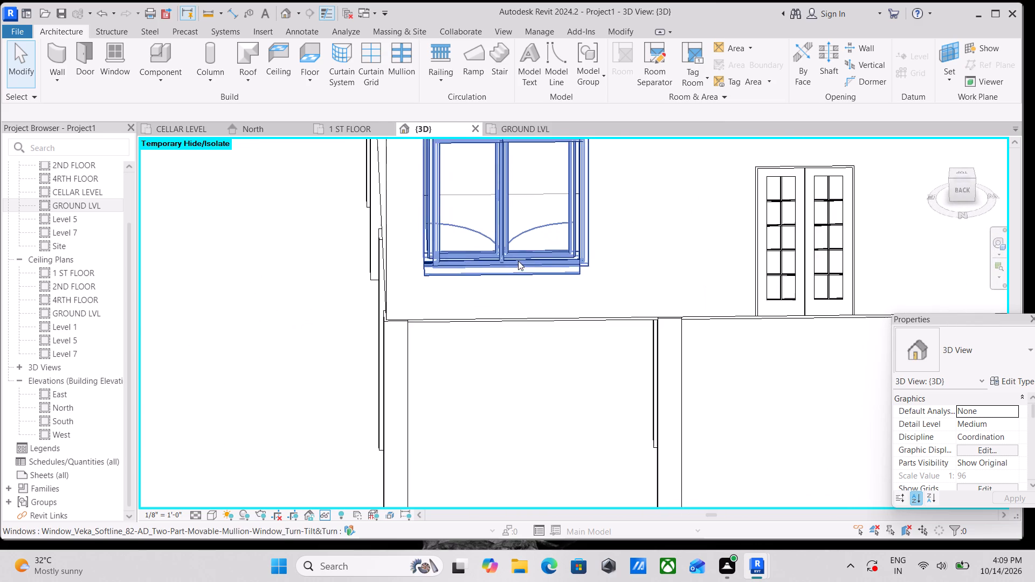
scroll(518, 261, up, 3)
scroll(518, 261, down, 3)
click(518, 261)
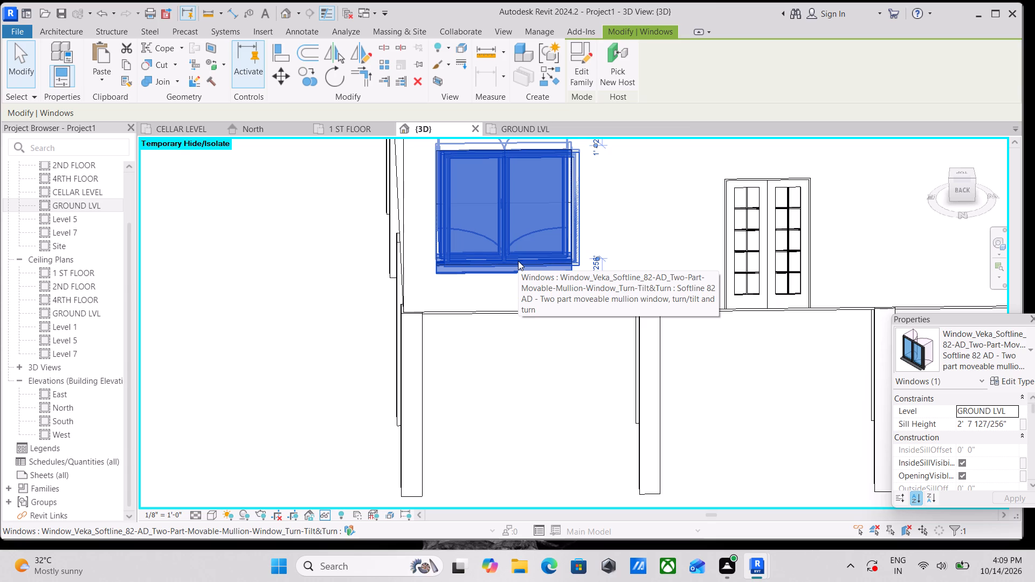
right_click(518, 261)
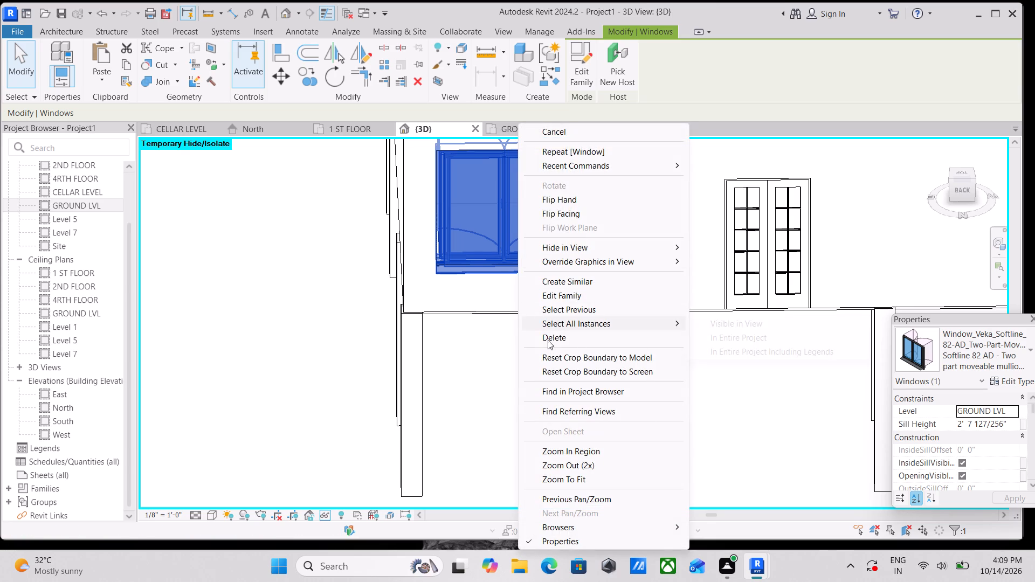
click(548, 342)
Orient the 3D view to the top and delete the living room's front window.
scroll(506, 247, down, 6)
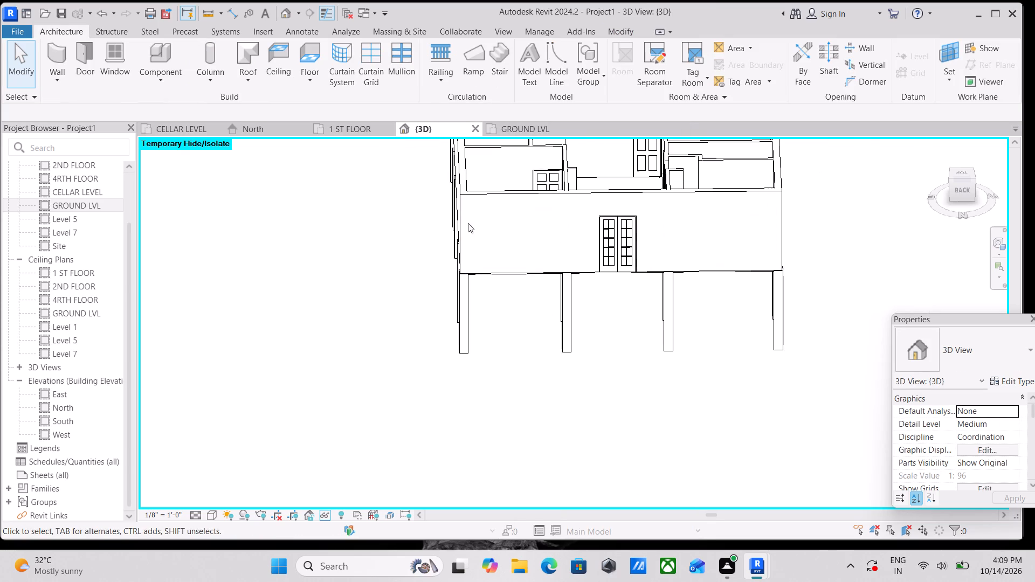
middle_drag(468, 223, 463, 272)
scroll(514, 197, down, 2)
middle_drag(515, 201, 487, 282)
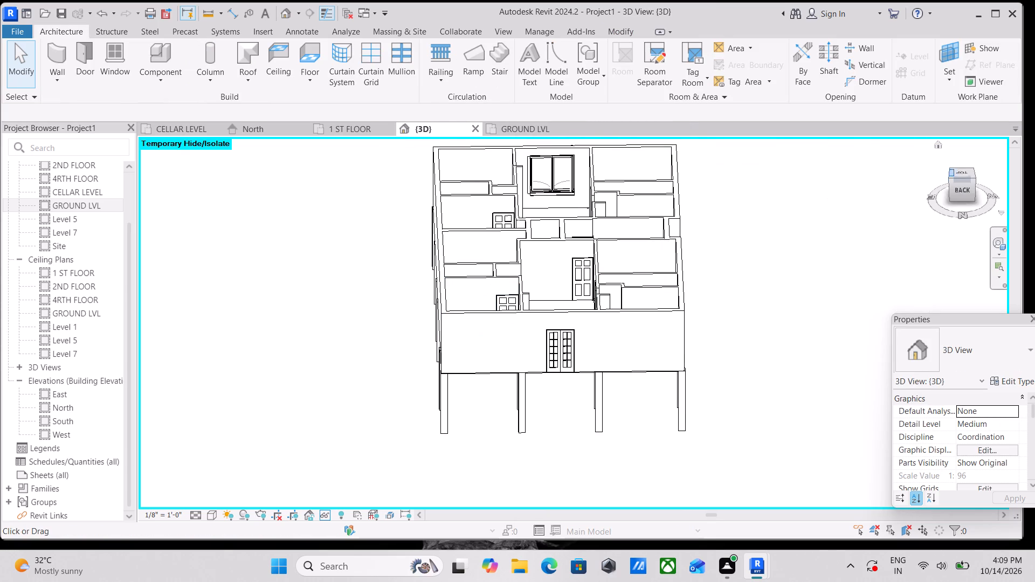
click(957, 175)
scroll(503, 296, up, 7)
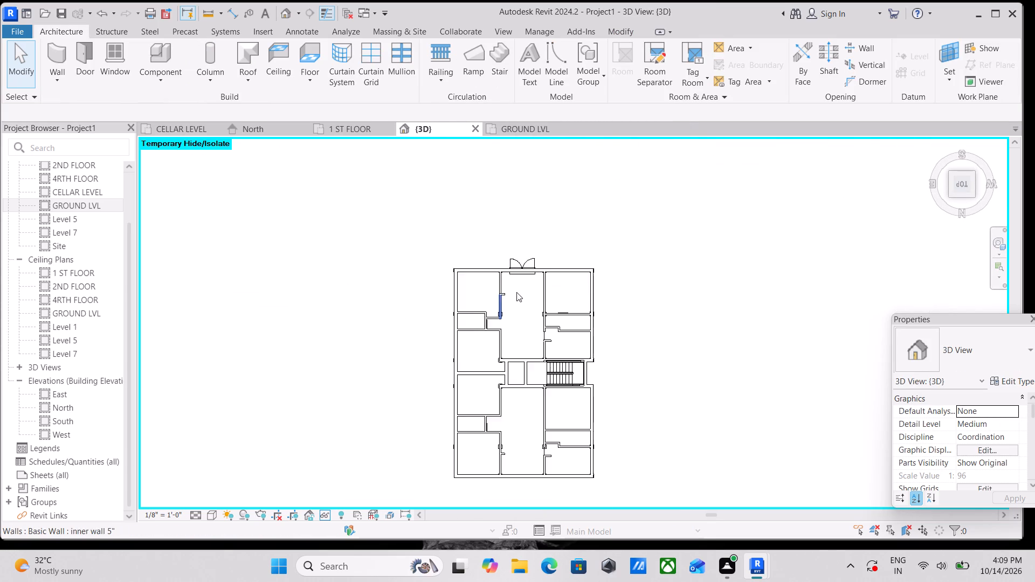
scroll(516, 292, up, 9)
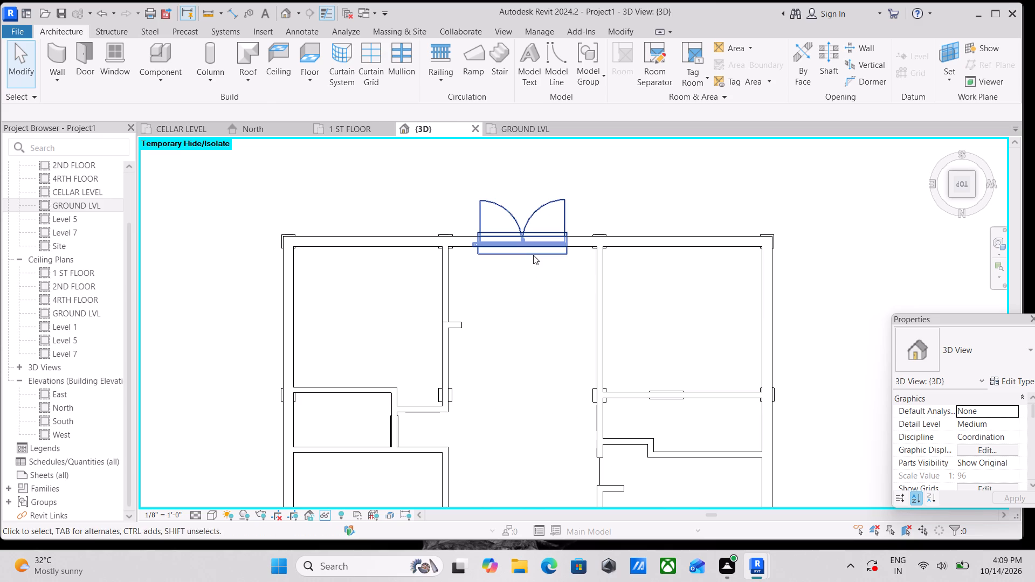
click(533, 255)
right_click(533, 255)
click(571, 341)
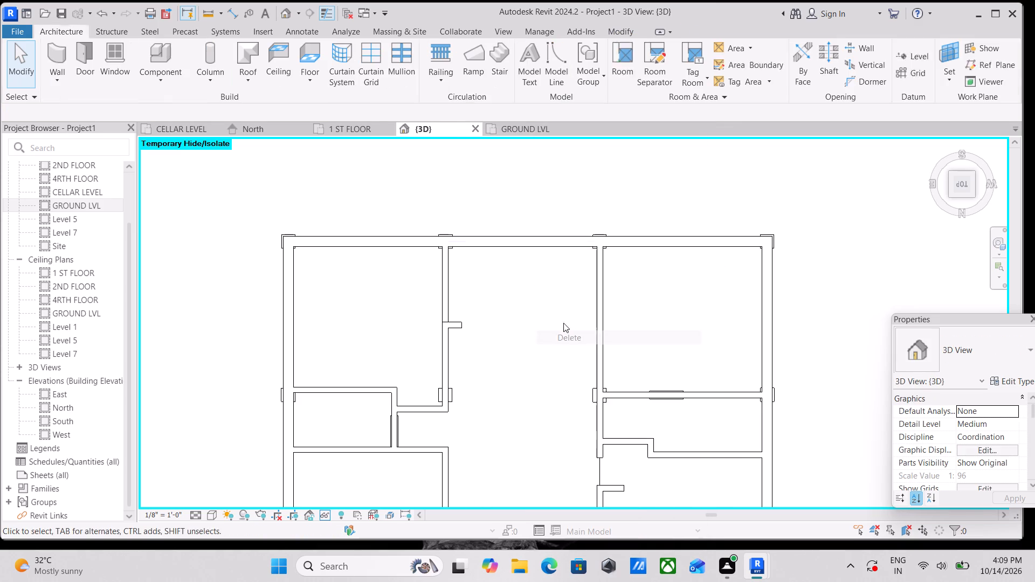
Look over the ground level walls from the top in the 3D view for remaining windows.
scroll(522, 251, down, 6)
middle_drag(521, 247, 401, 218)
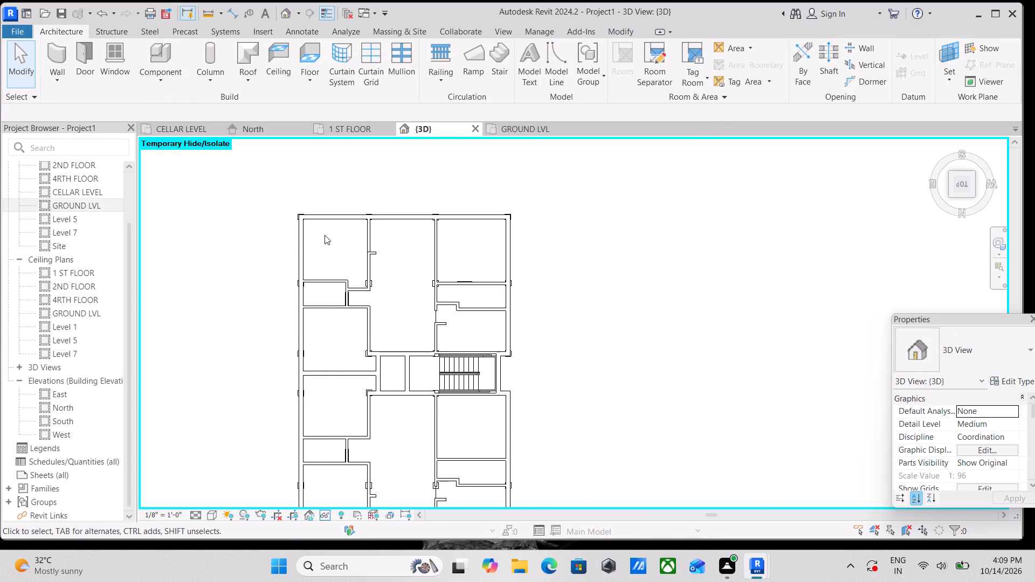
scroll(326, 211, up, 3)
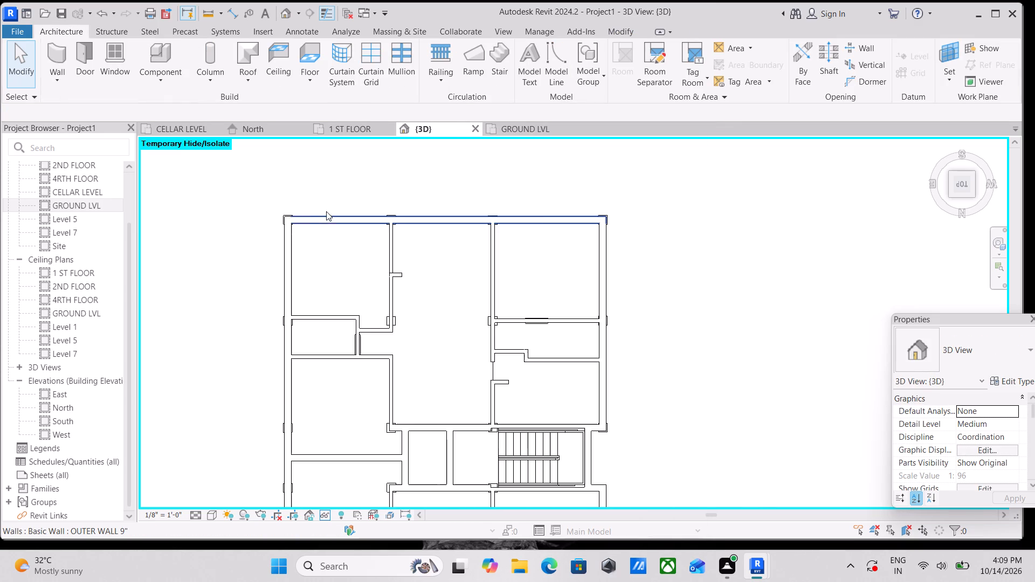
scroll(327, 214, up, 2)
middle_drag(330, 217, 368, 266)
scroll(467, 199, down, 4)
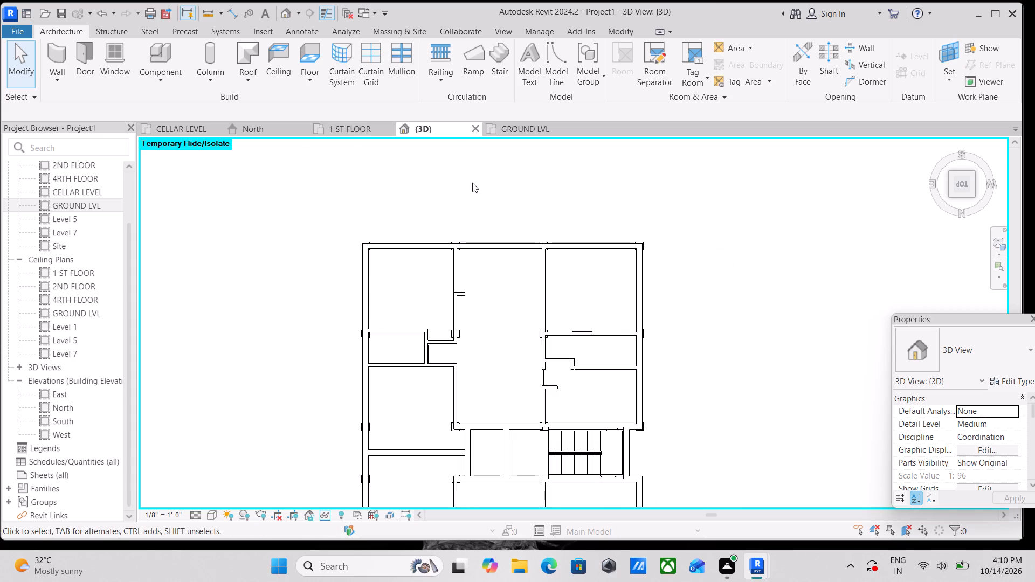
scroll(472, 183, down, 1)
middle_drag(472, 180, 466, 141)
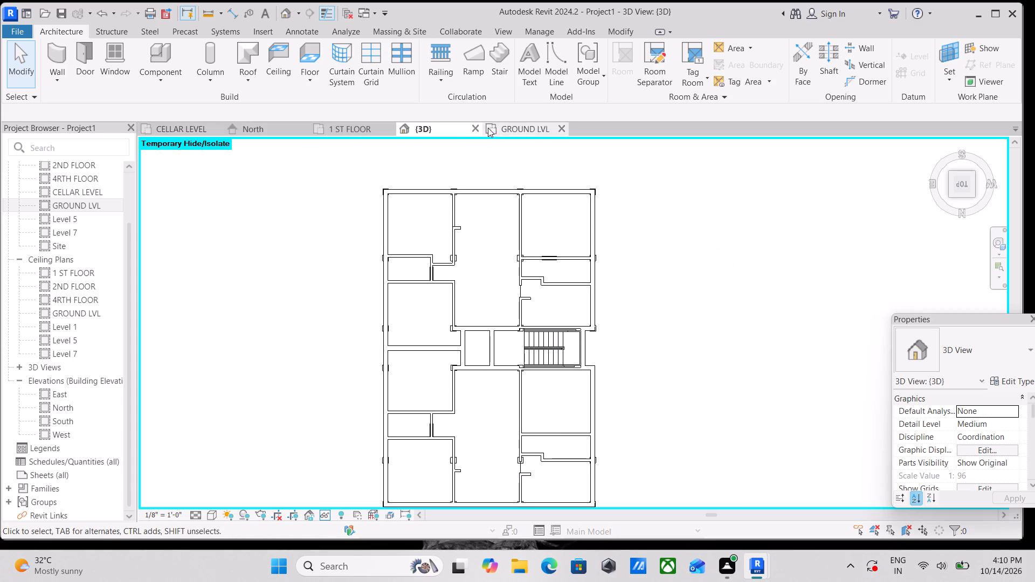
Switch to the GROUND LVL floor plan and bring Bedroom 1's outer wall into view.
click(519, 130)
scroll(519, 130, down, 6)
middle_drag(501, 151, 499, 179)
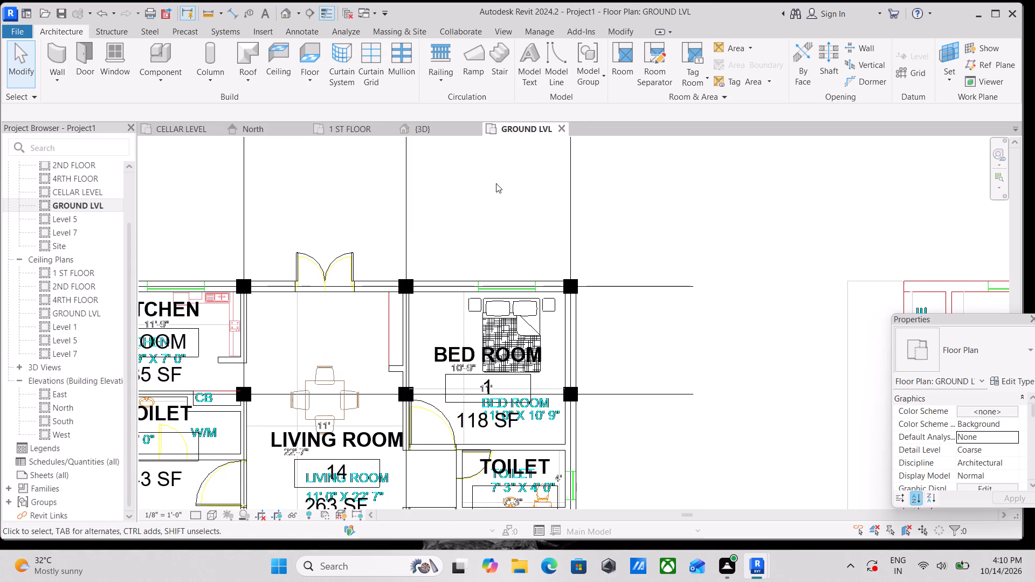
text(wm)
scroll(534, 226, down, 1)
scroll(504, 226, up, 2)
Start placing a window and browse the Imperial library's Windows folder for a family to load.
text(wn)
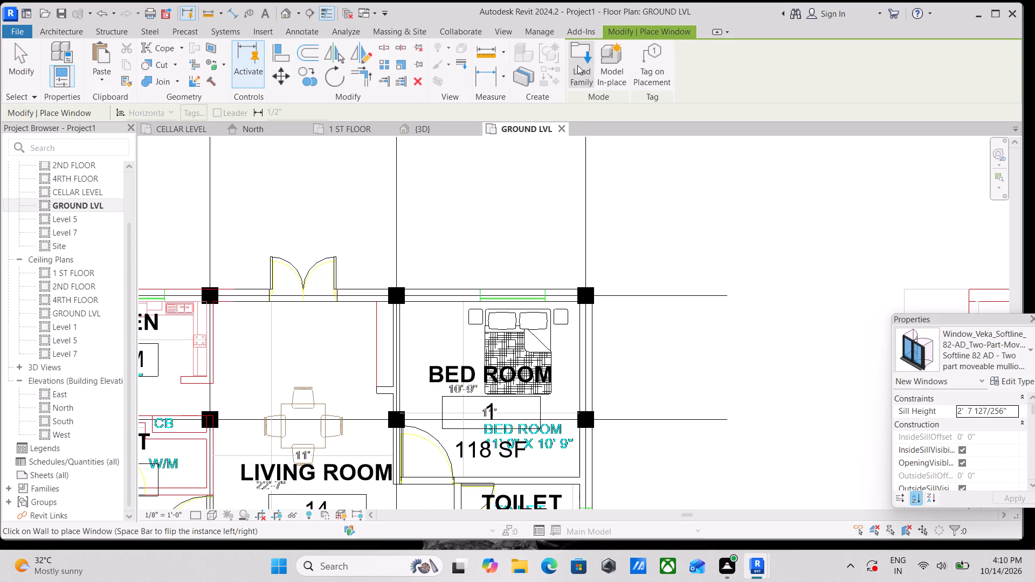
click(577, 61)
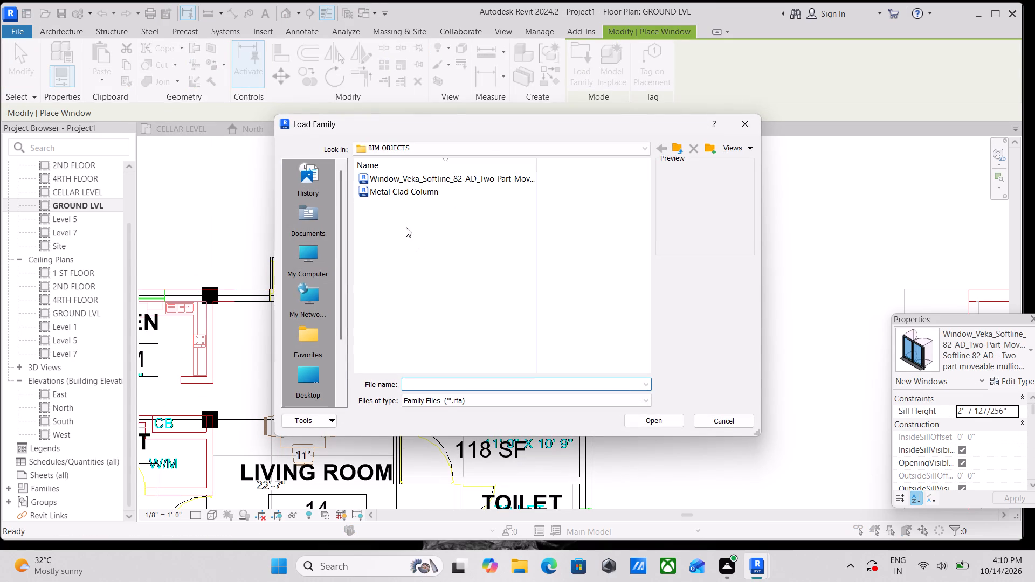
scroll(417, 191, down, 2)
scroll(308, 309, down, 3)
click(307, 346)
click(307, 338)
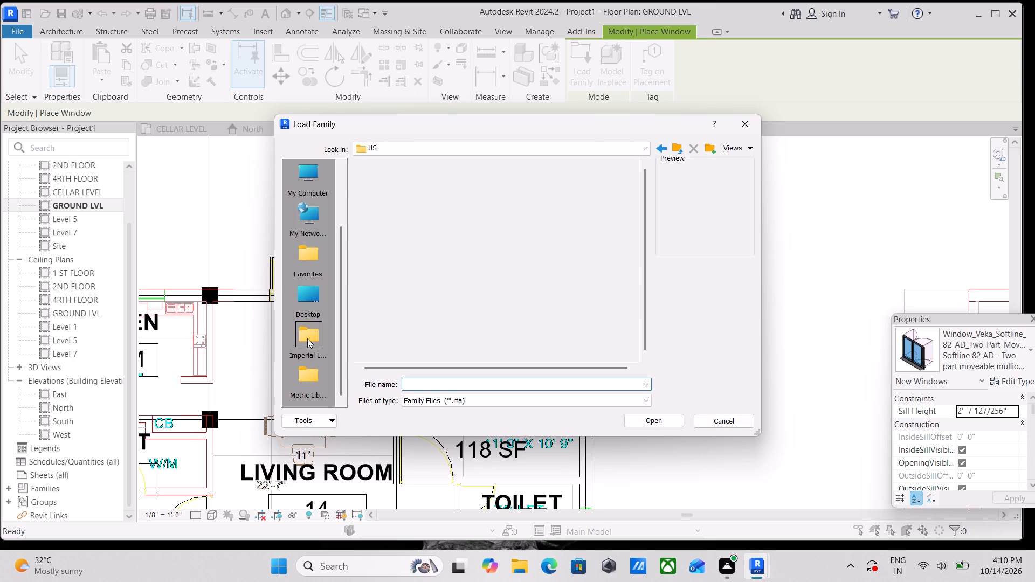
scroll(438, 183, down, 5)
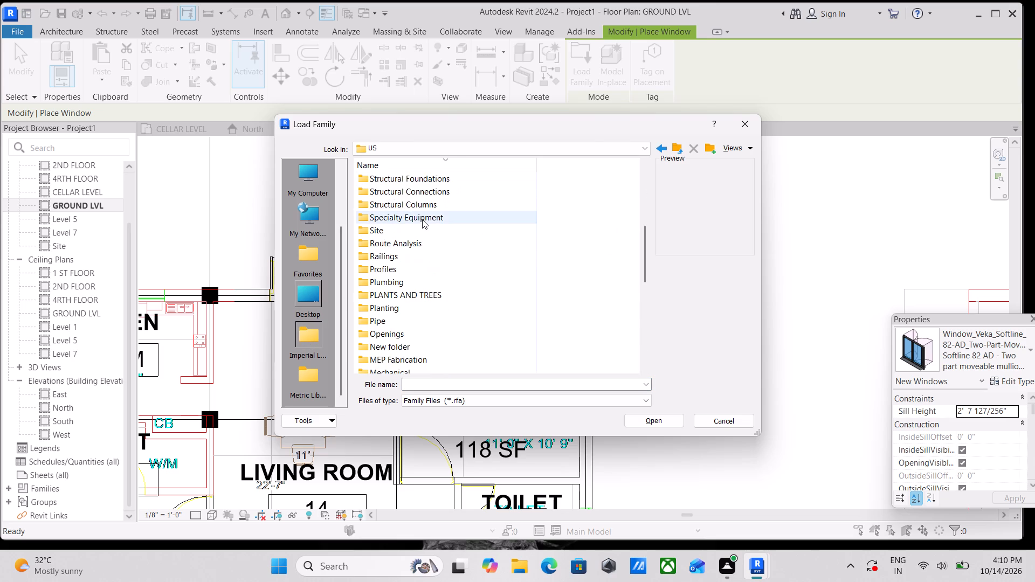
scroll(425, 216, down, 5)
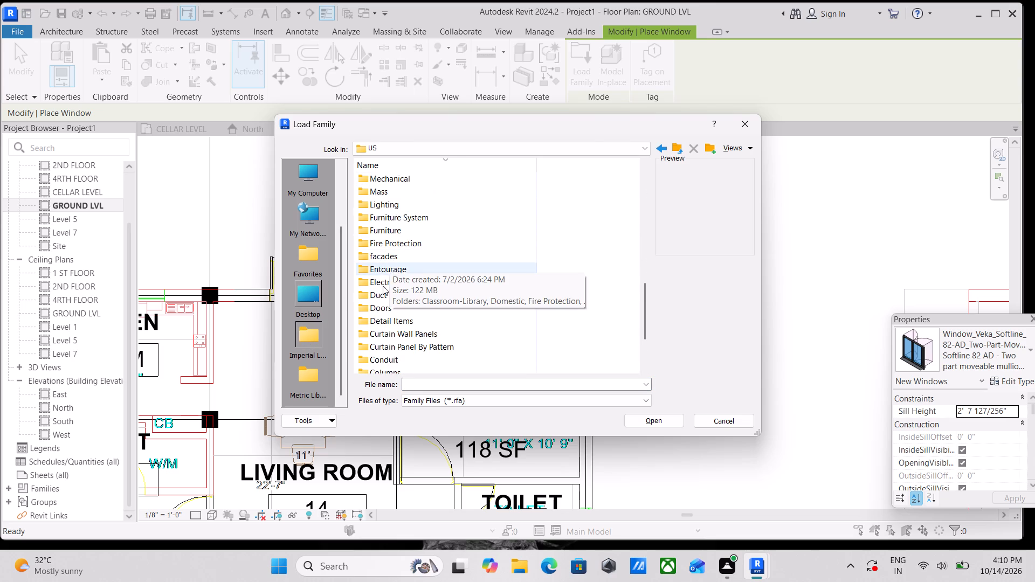
scroll(383, 281, down, 8)
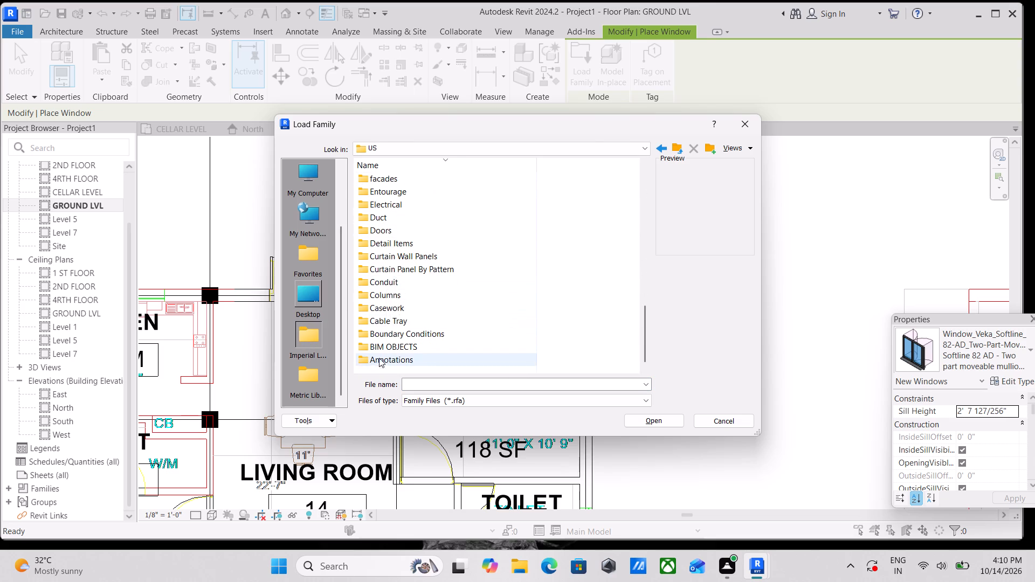
scroll(399, 315, up, 10)
scroll(373, 280, down, 3)
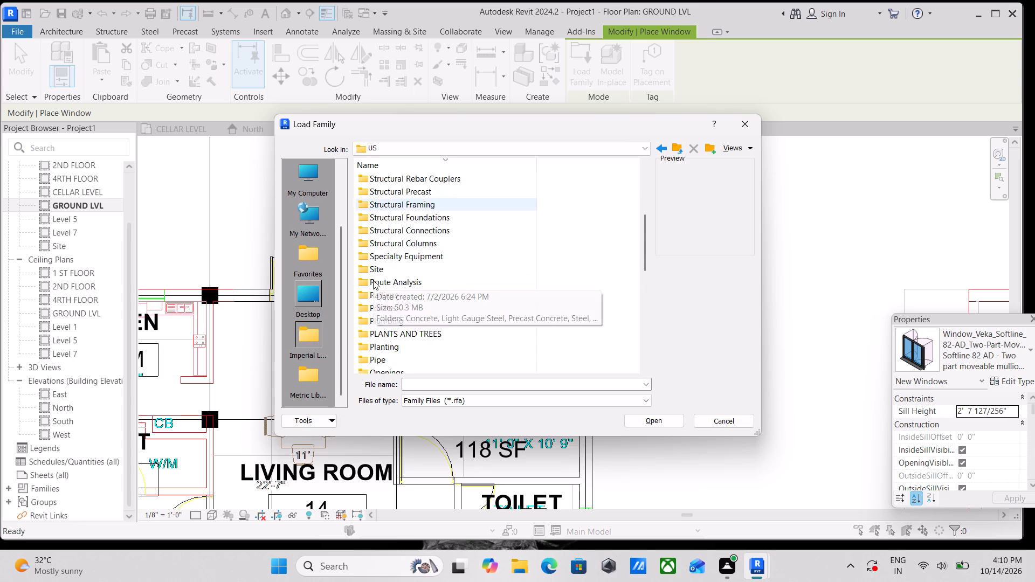
scroll(387, 270, down, 2)
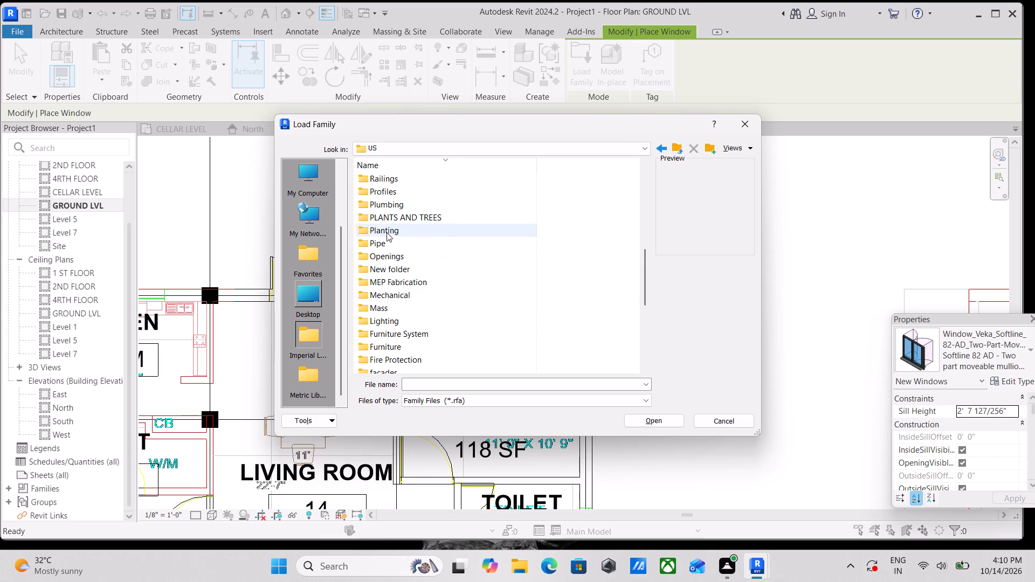
scroll(385, 238, down, 8)
scroll(383, 261, up, 8)
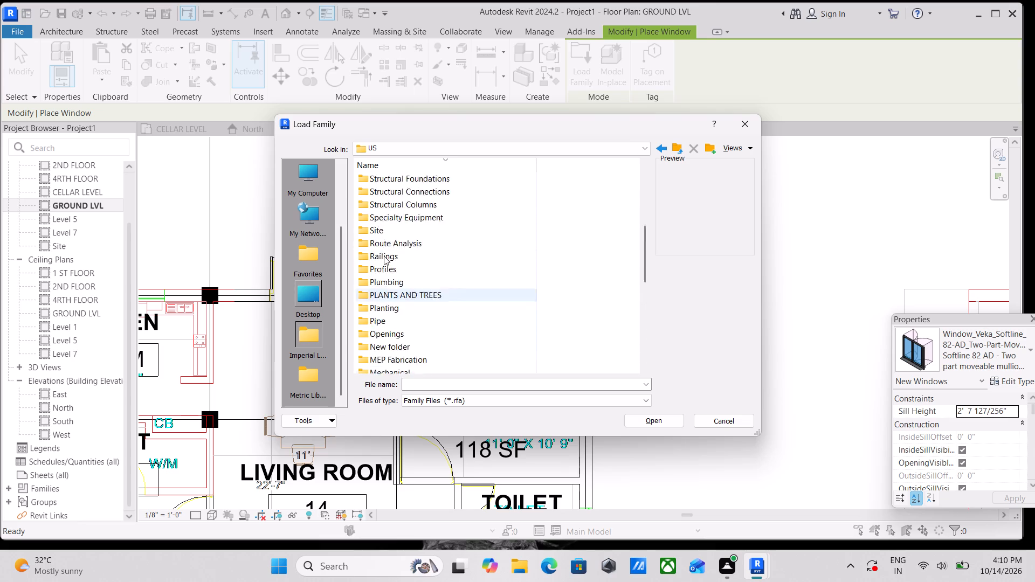
scroll(384, 256, up, 10)
double_click(405, 189)
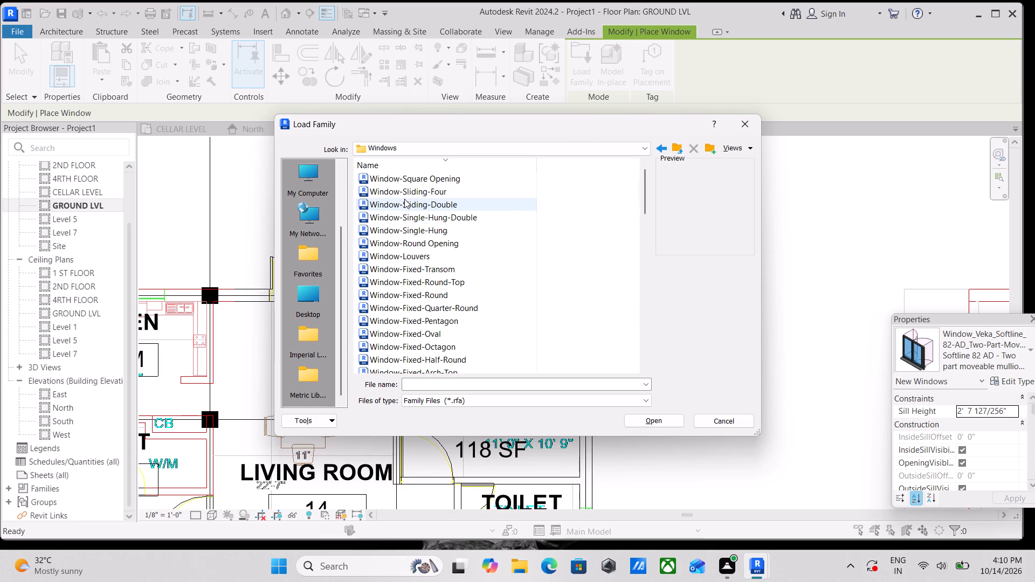
Compare the previews of the sliding, square-opening, double-hung and casement families in the Windows folder.
click(403, 205)
click(405, 190)
click(409, 179)
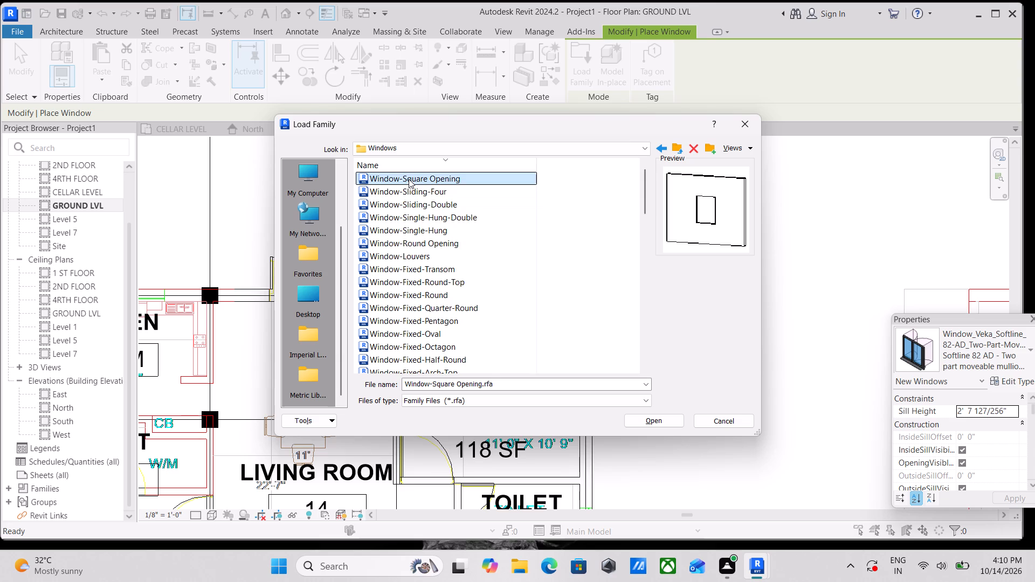
scroll(410, 194, down, 5)
click(408, 276)
scroll(416, 267, down, 4)
click(416, 267)
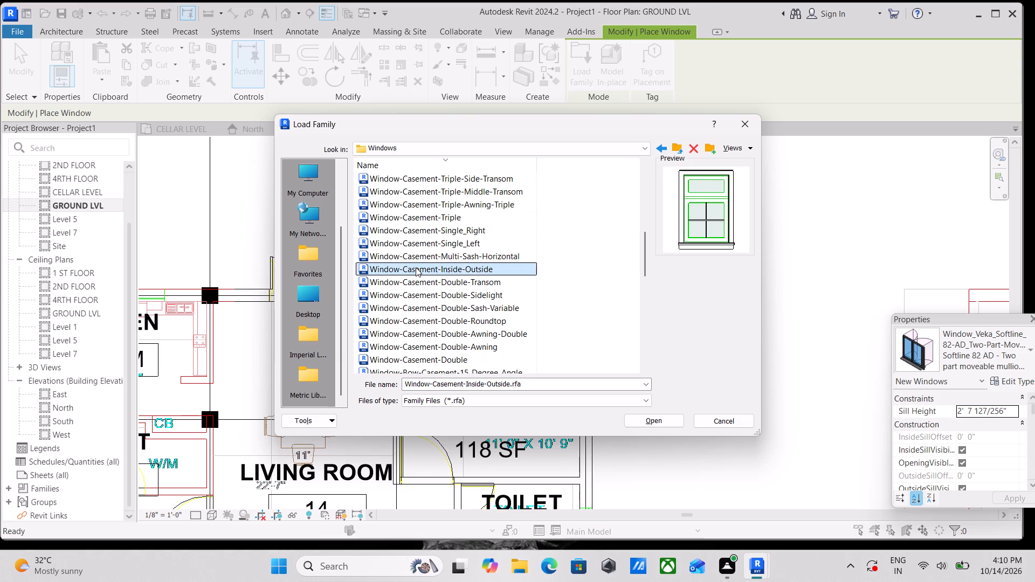
click(419, 257)
scroll(420, 257, down, 4)
click(420, 262)
click(426, 246)
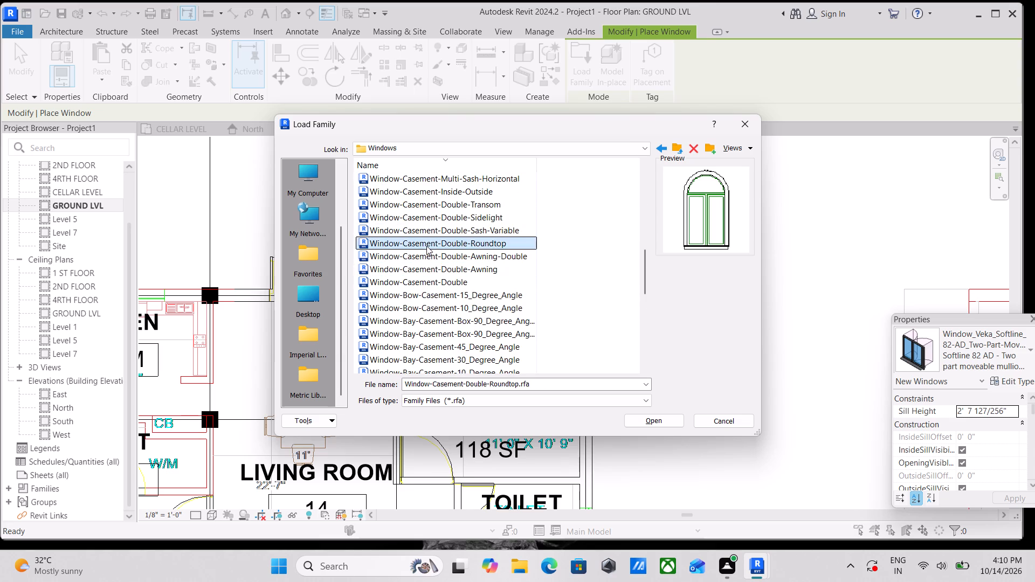
scroll(427, 225, up, 1)
click(426, 225)
scroll(426, 225, up, 3)
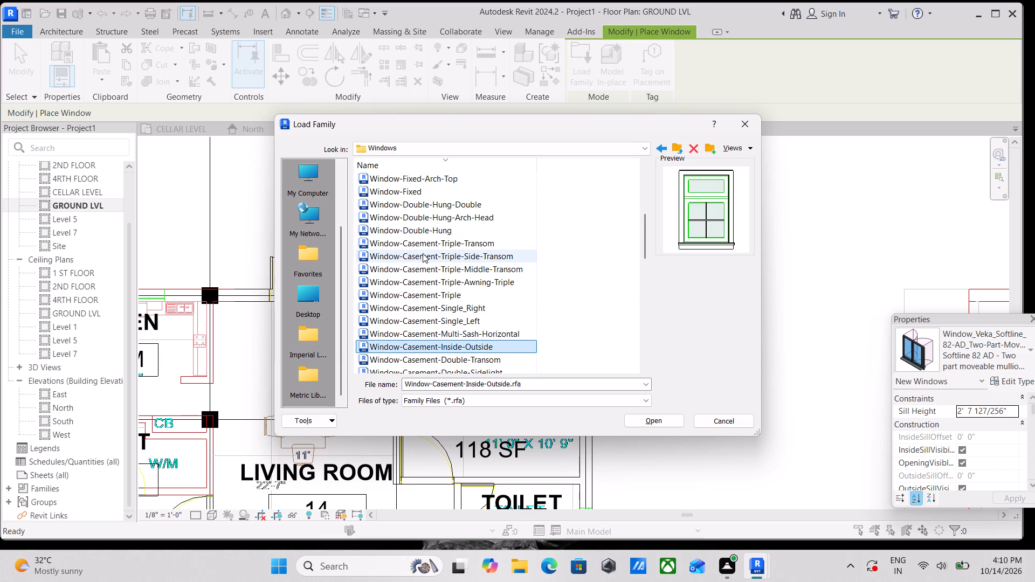
click(423, 252)
click(426, 242)
click(426, 230)
click(432, 213)
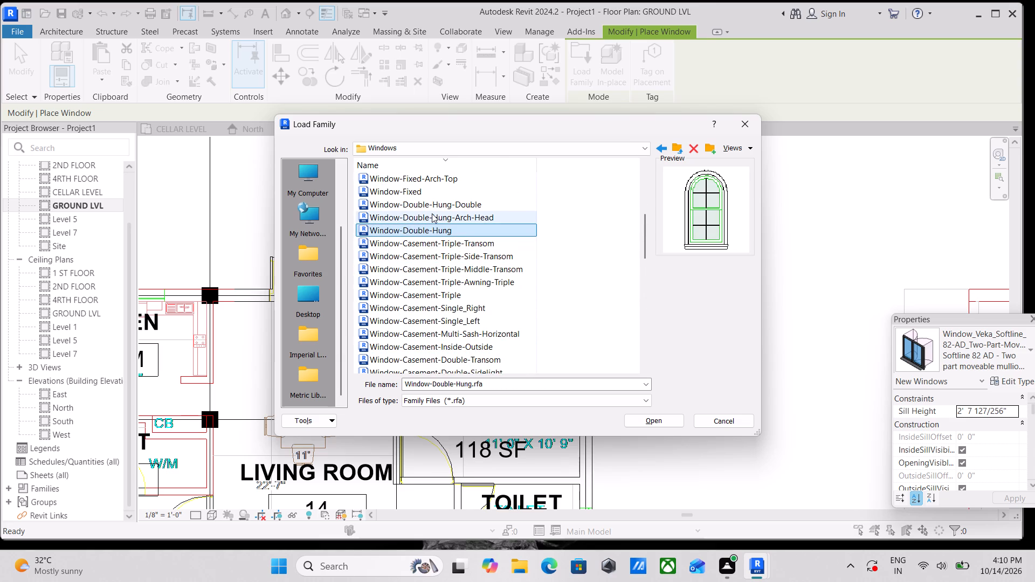
click(437, 204)
click(440, 247)
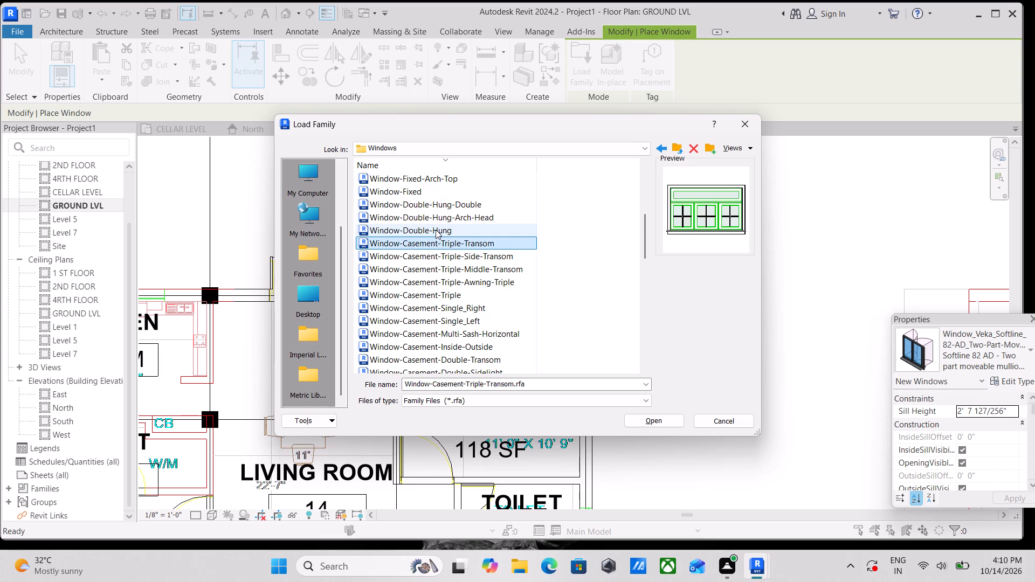
click(436, 230)
scroll(436, 226, down, 3)
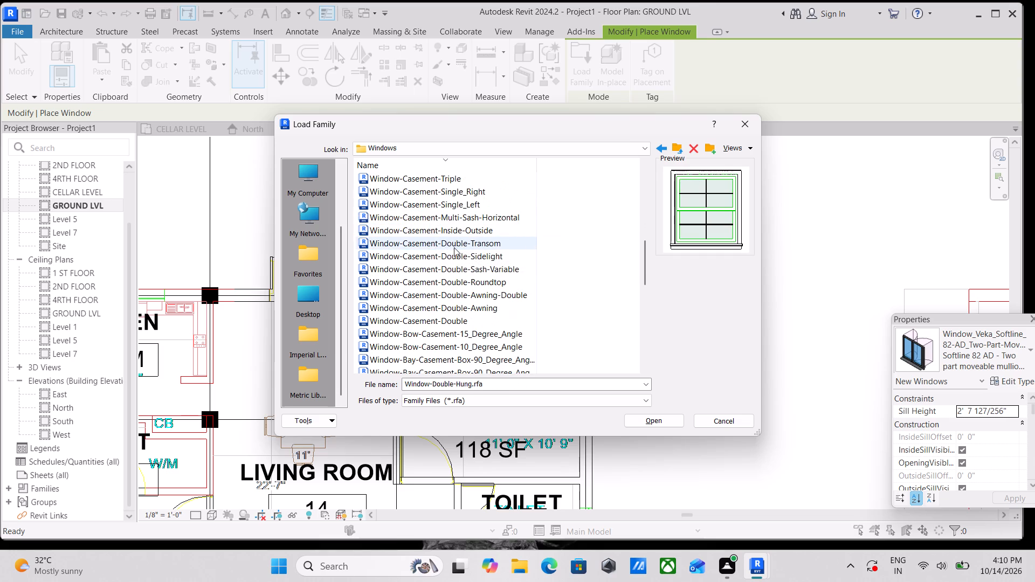
click(462, 248)
click(461, 230)
click(445, 262)
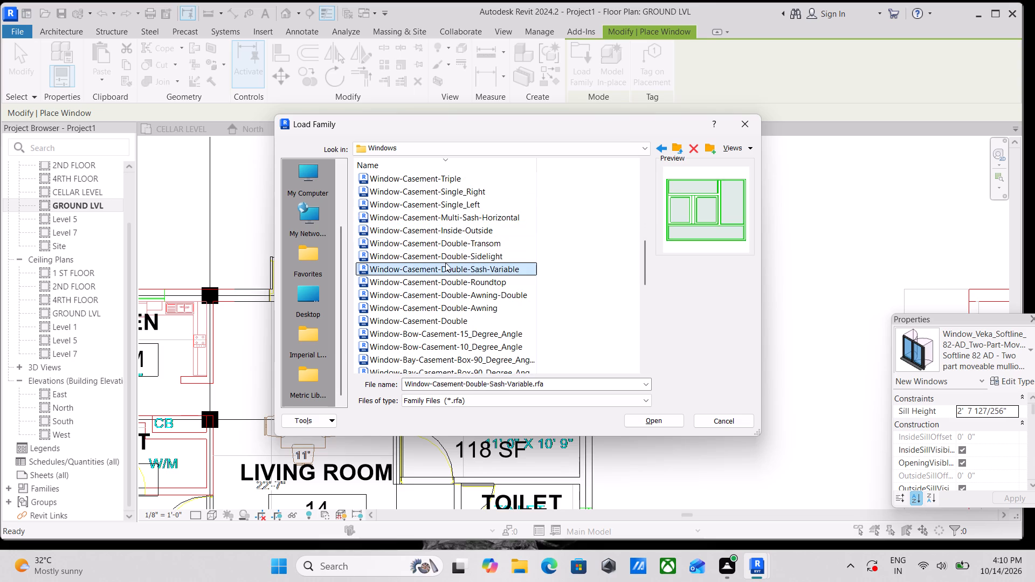
click(439, 238)
click(417, 211)
scroll(417, 211, up, 1)
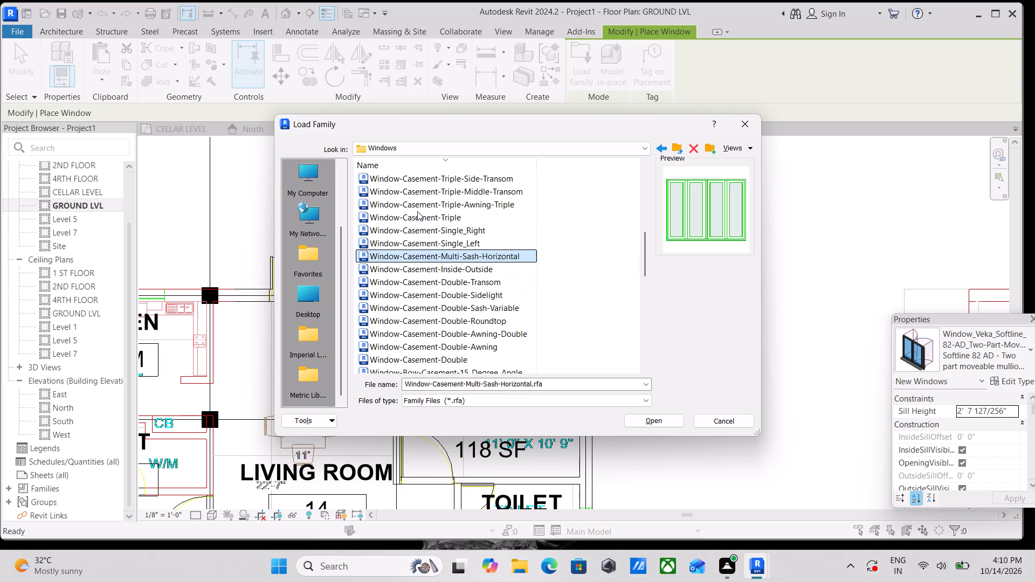
click(415, 240)
click(416, 230)
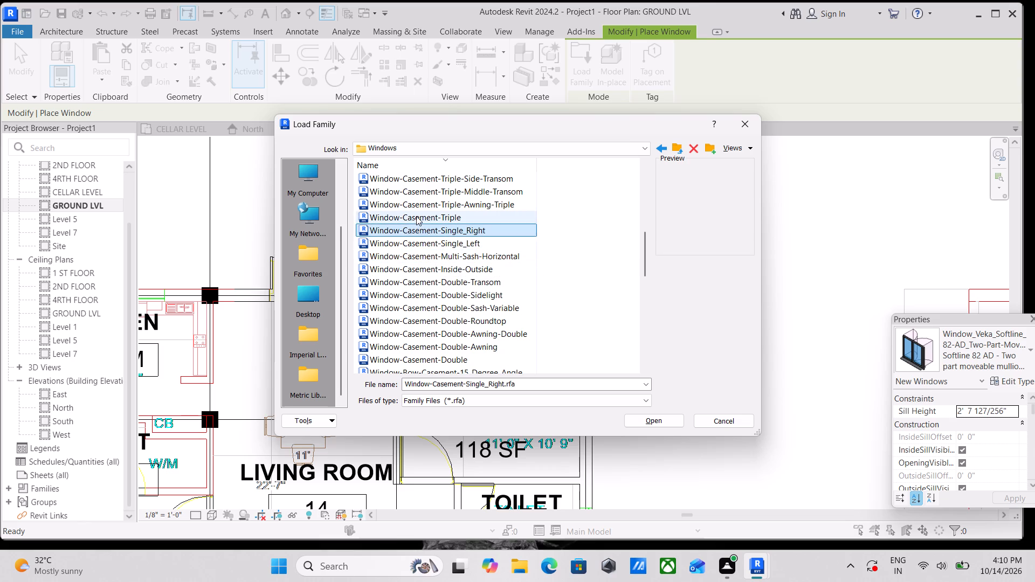
click(416, 216)
click(418, 203)
click(423, 191)
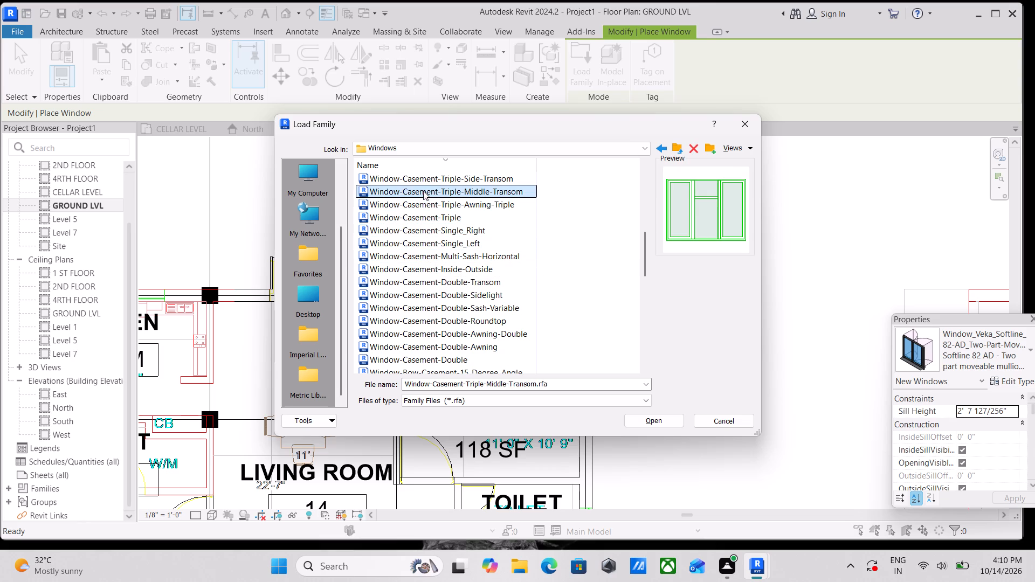
click(424, 213)
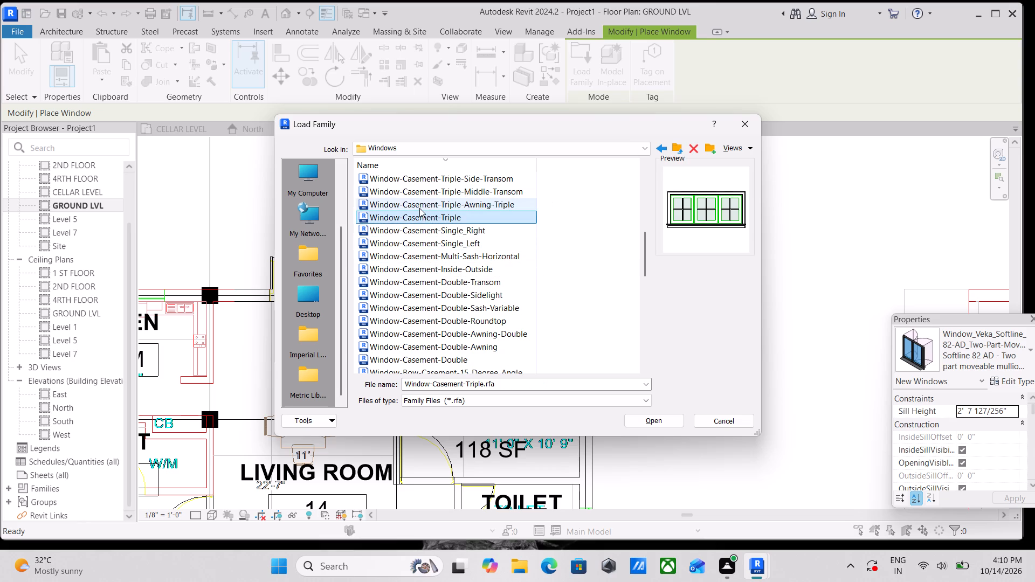
click(419, 207)
click(411, 233)
click(409, 245)
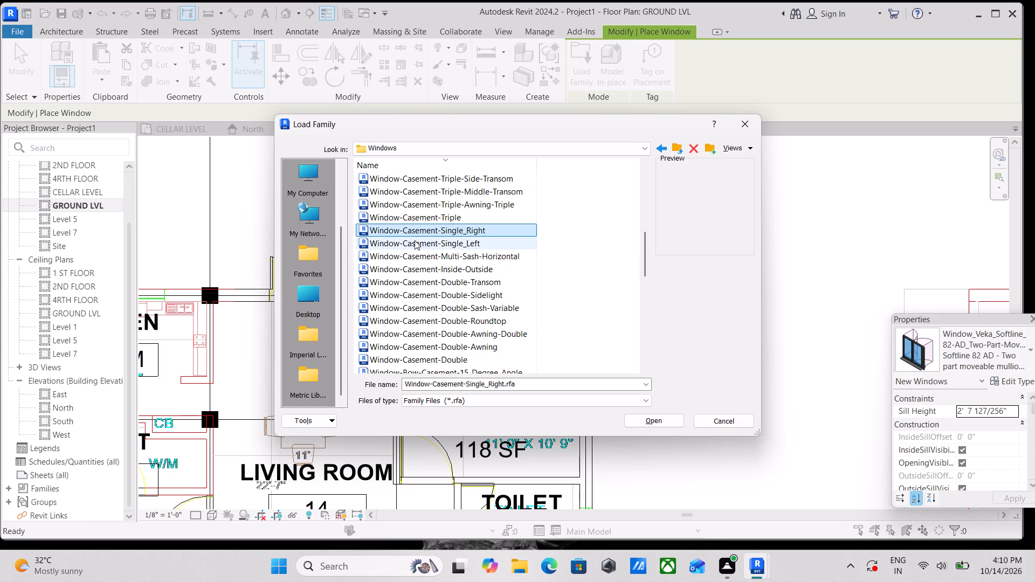
scroll(415, 240, up, 2)
click(415, 238)
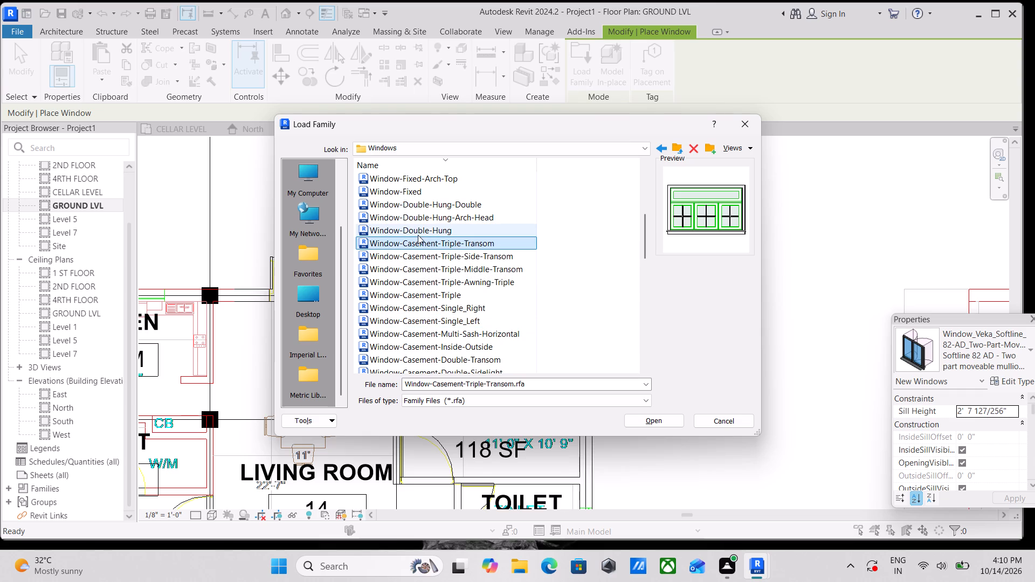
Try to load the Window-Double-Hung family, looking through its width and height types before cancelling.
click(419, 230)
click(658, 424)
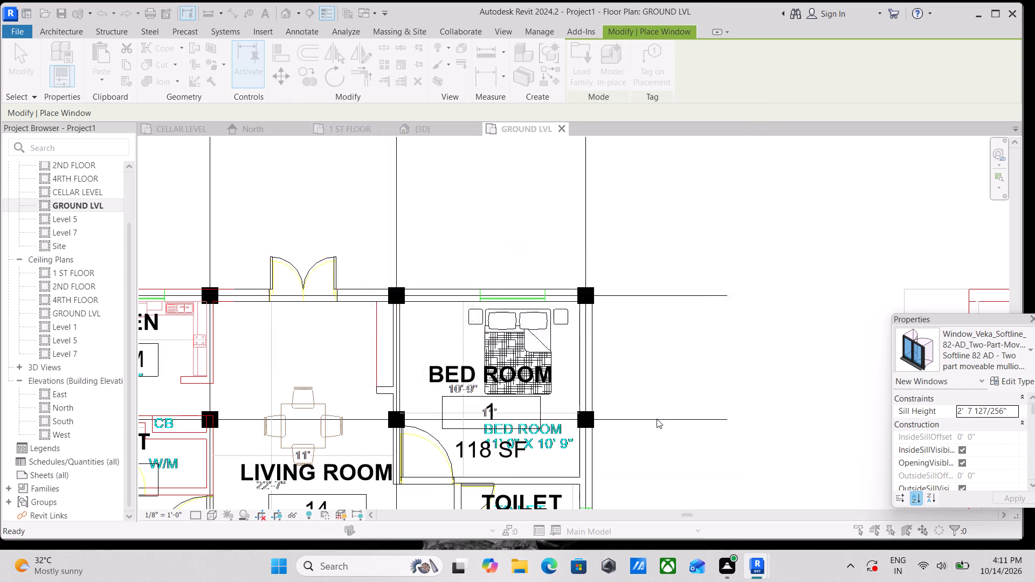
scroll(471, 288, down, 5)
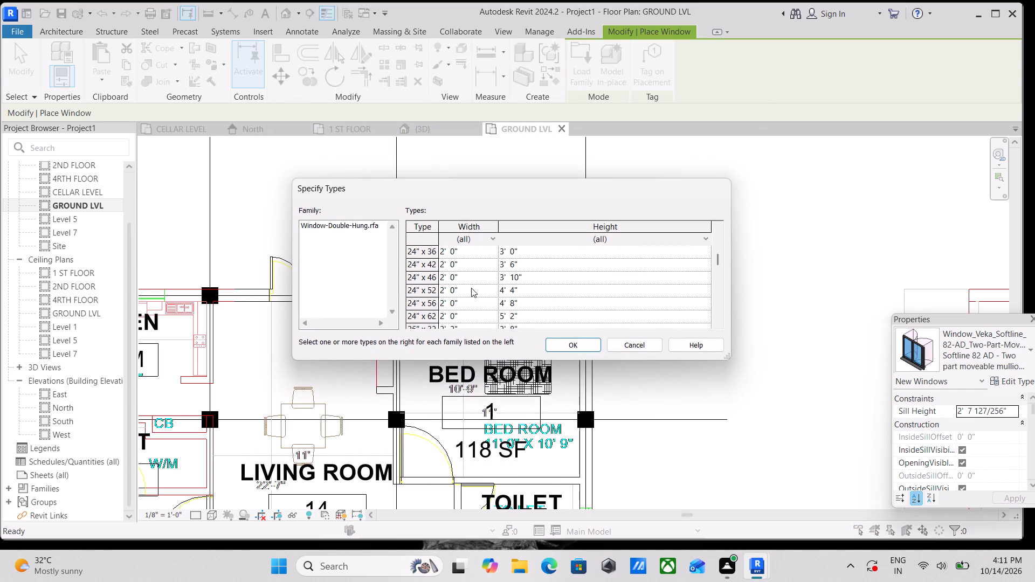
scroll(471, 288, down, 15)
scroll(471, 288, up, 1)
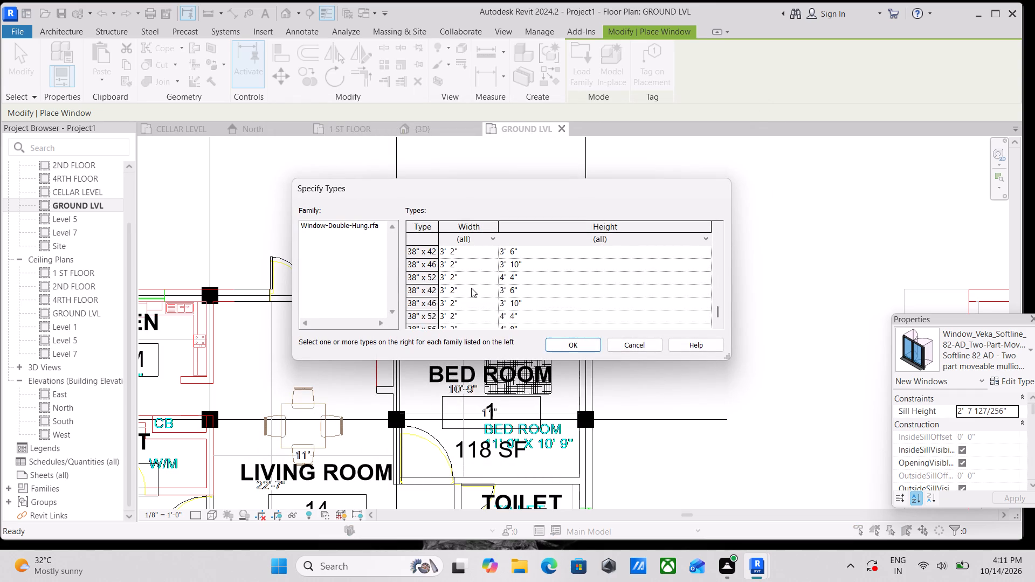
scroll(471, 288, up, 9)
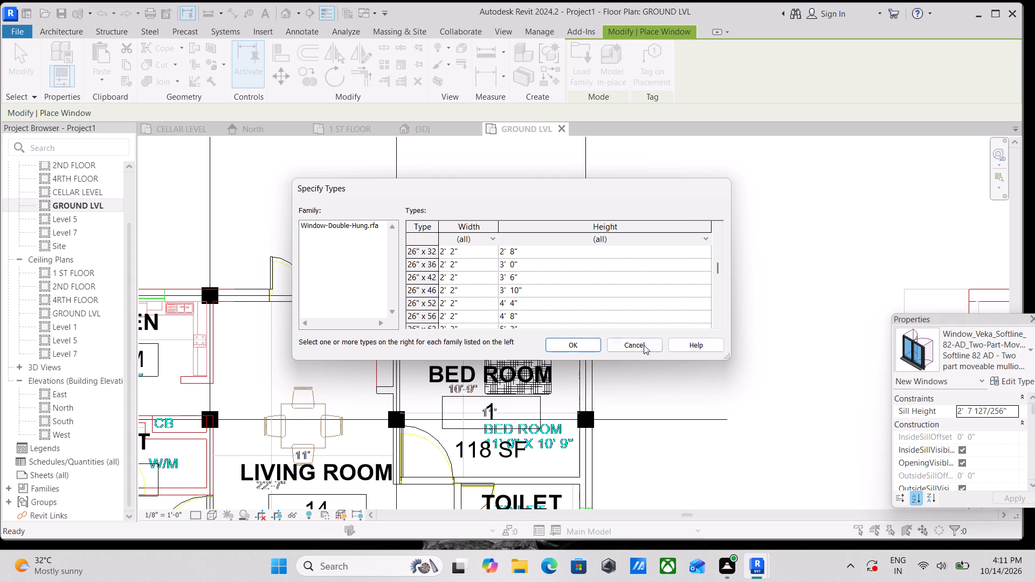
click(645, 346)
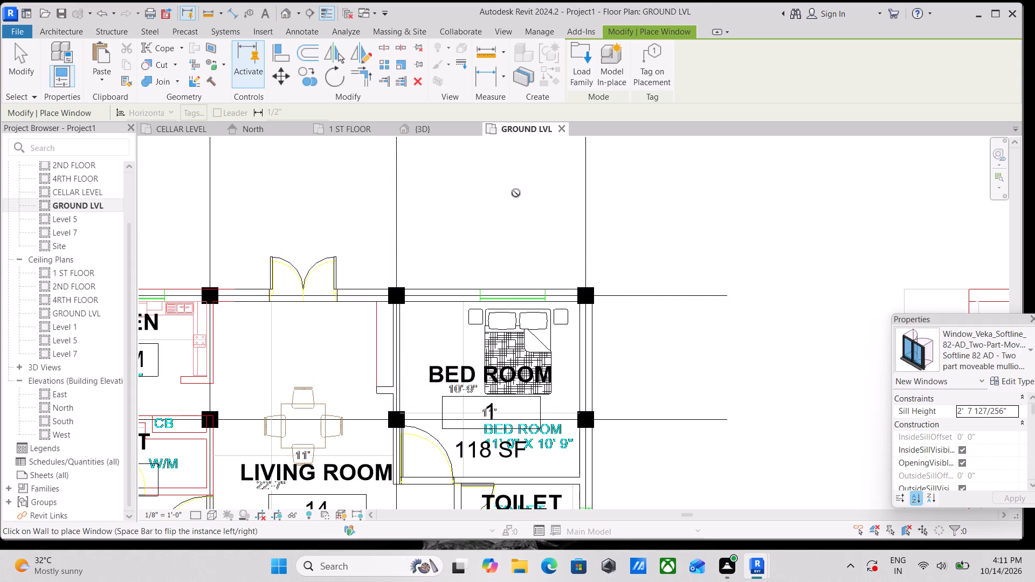
Start placing a window and open the Window-Double-Hung-Double family from the Imperial library's Windows folder.
text(wn)
click(579, 43)
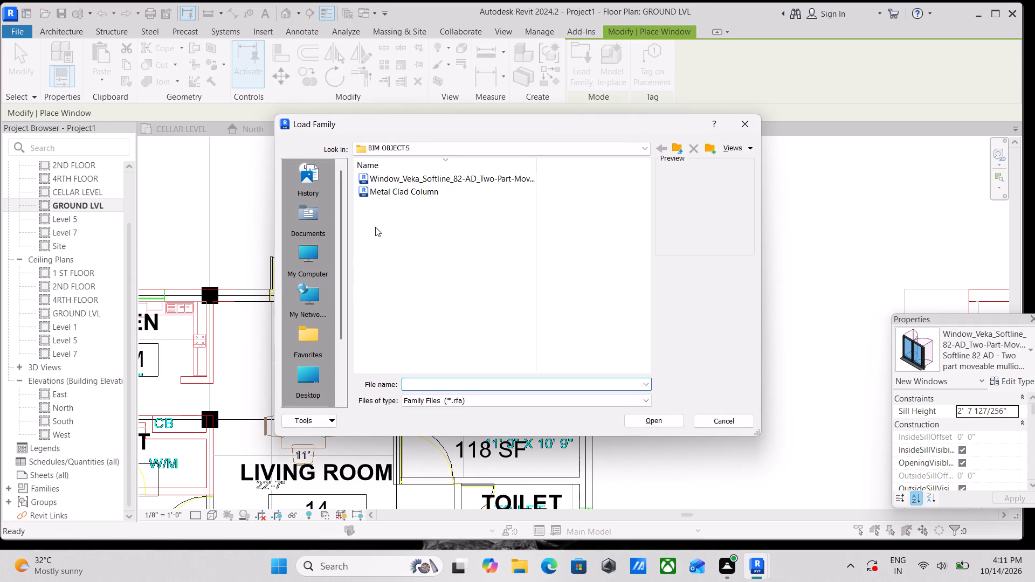
scroll(284, 331, down, 9)
click(305, 331)
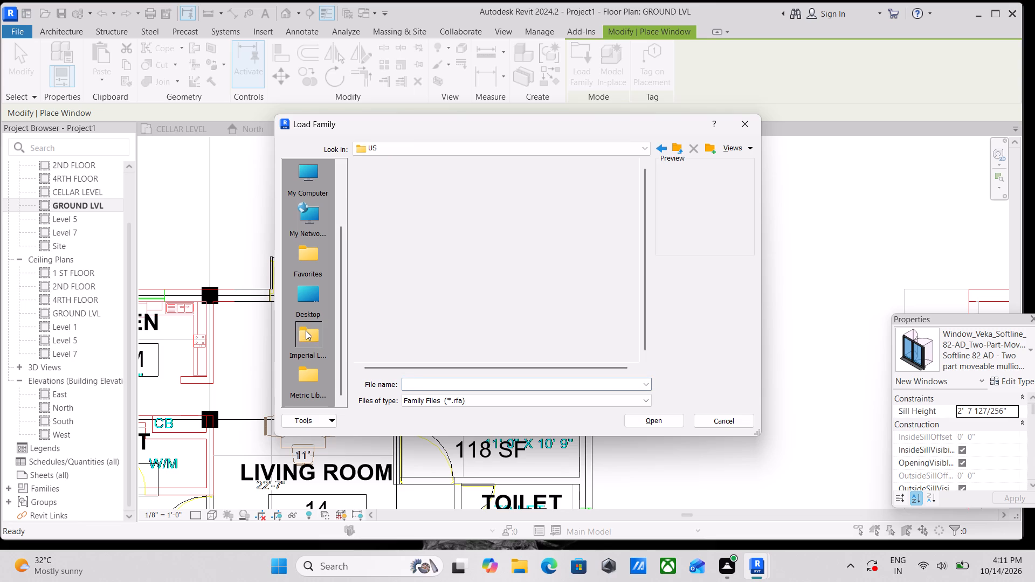
scroll(447, 219, down, 3)
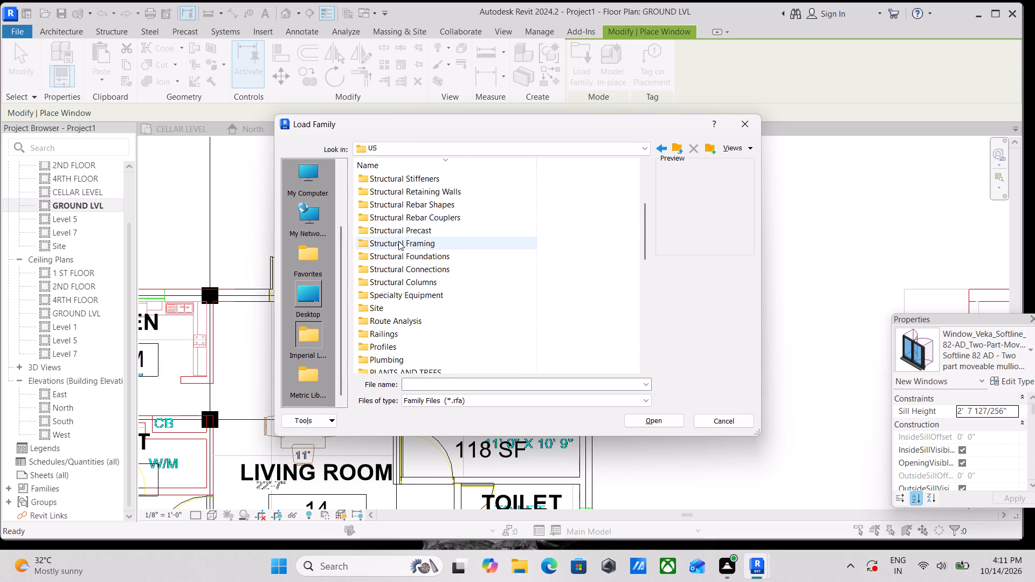
click(393, 223)
scroll(399, 237, up, 7)
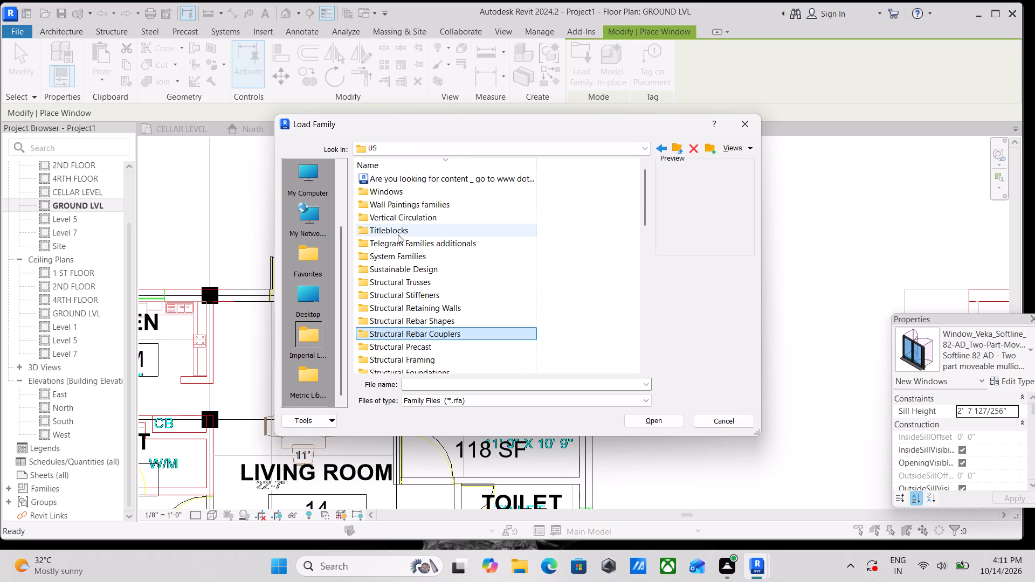
scroll(398, 234, up, 2)
double_click(388, 193)
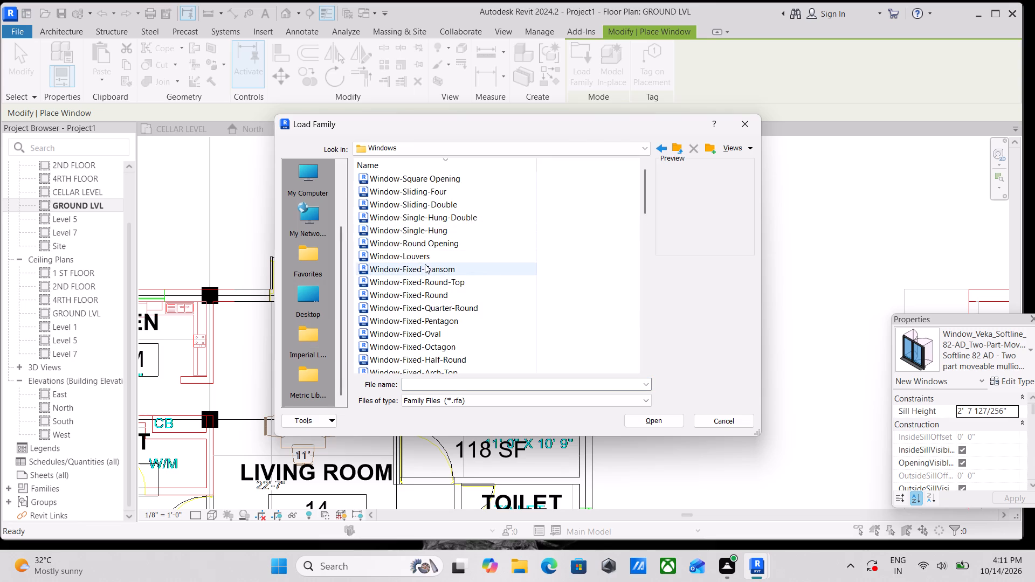
click(422, 265)
click(422, 289)
scroll(424, 282, down, 4)
click(424, 282)
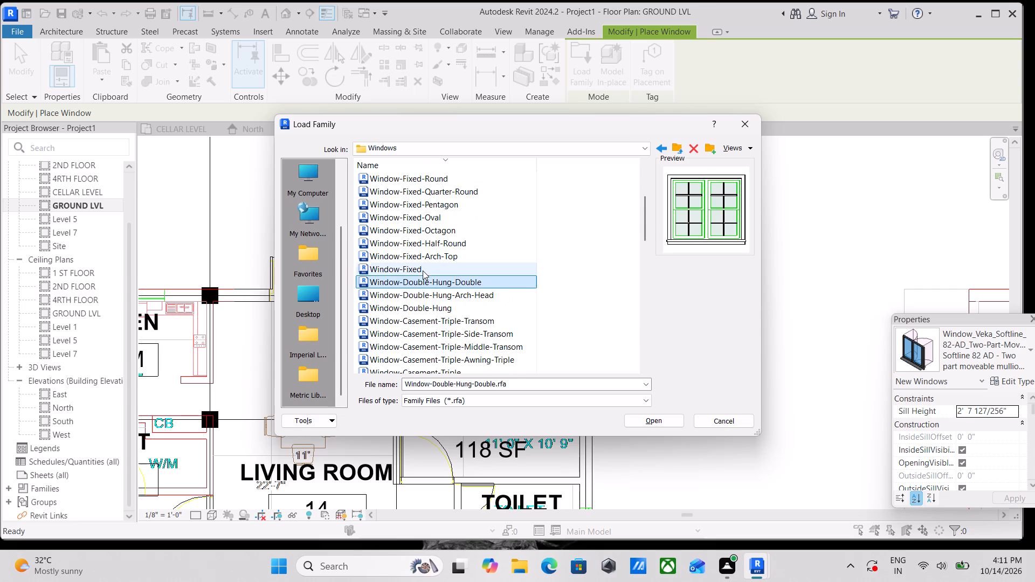
scroll(422, 269, down, 1)
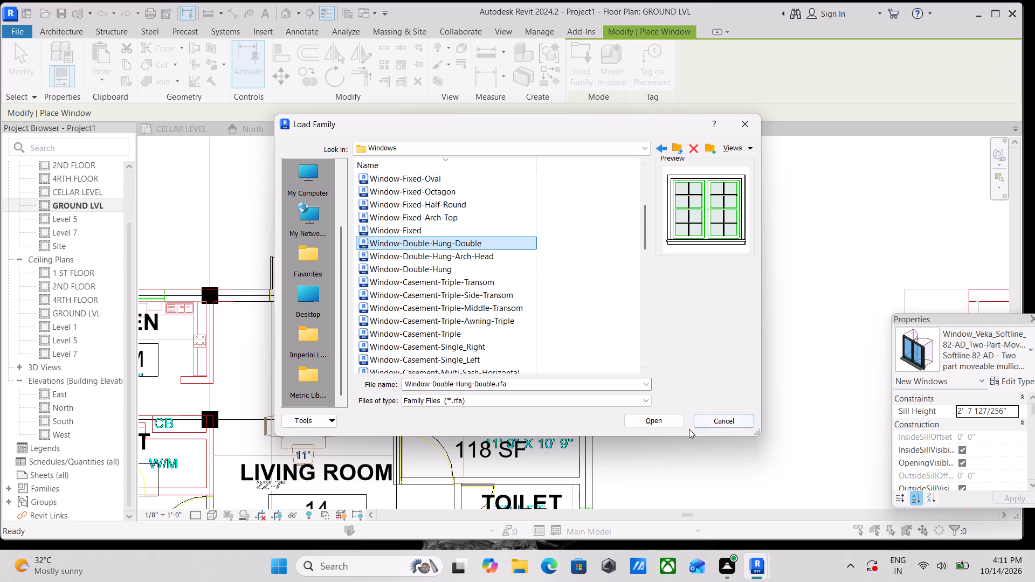
click(654, 417)
Look through the family's width and height types and load the 48" x 46" type.
scroll(557, 304, down, 2)
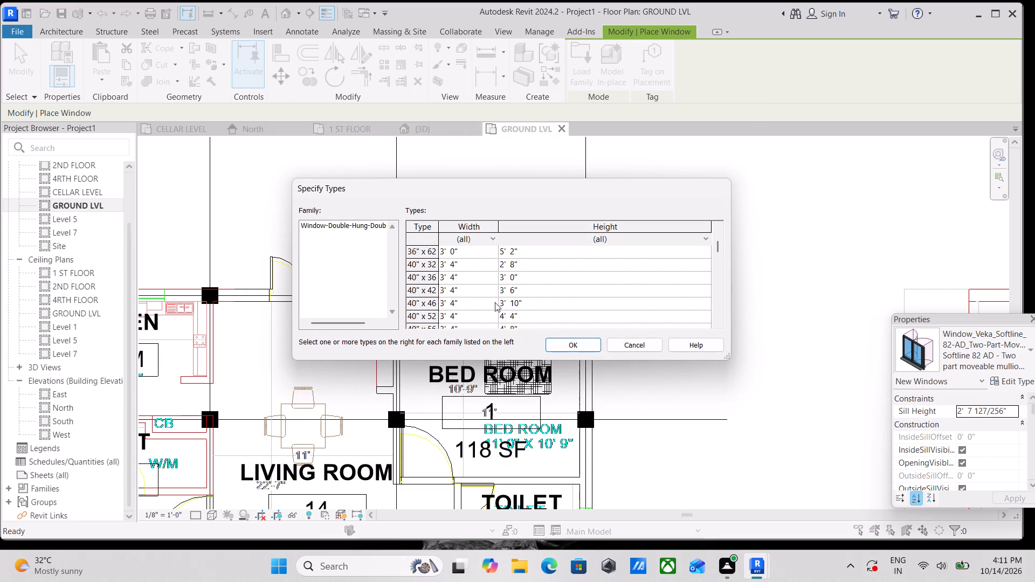
scroll(492, 302, up, 1)
scroll(470, 304, down, 4)
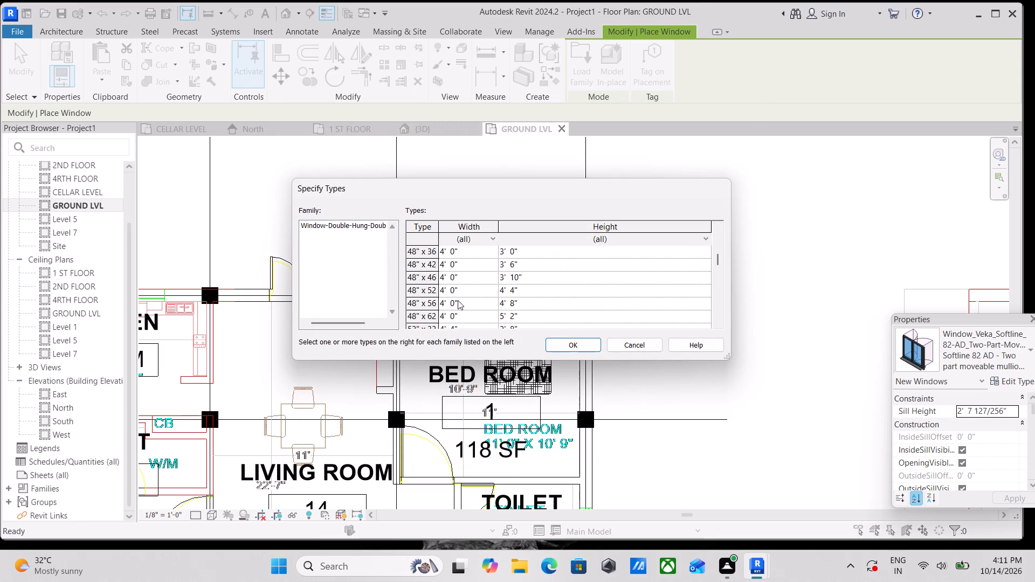
scroll(456, 288, down, 3)
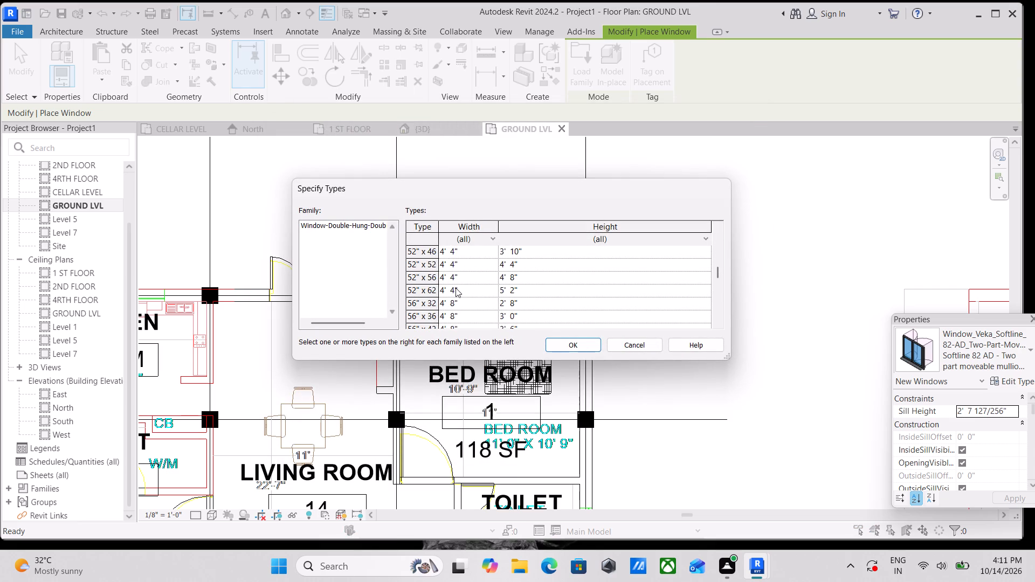
scroll(456, 288, down, 4)
scroll(456, 288, up, 7)
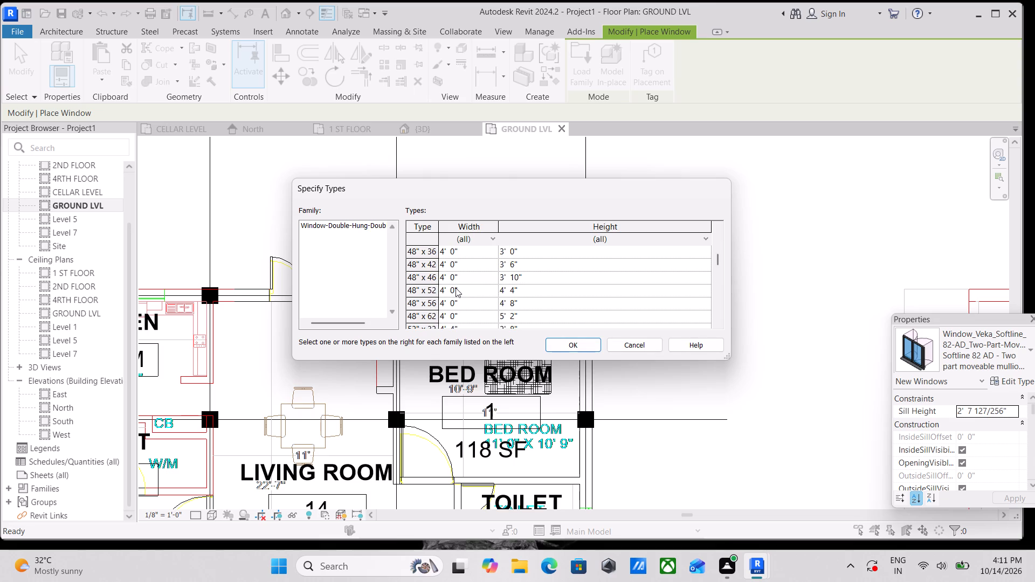
scroll(456, 288, up, 1)
scroll(456, 288, down, 4)
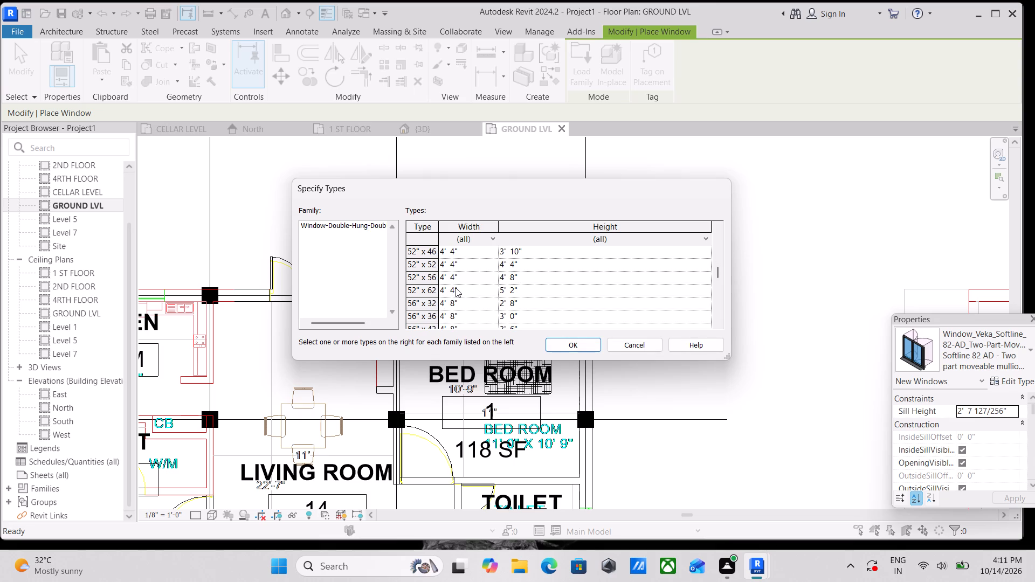
scroll(457, 286, up, 3)
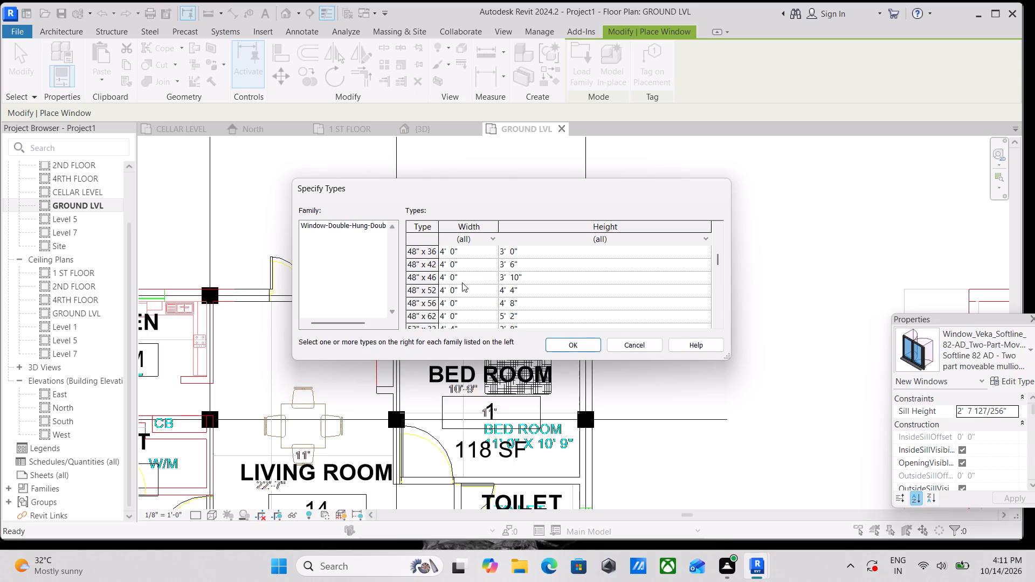
click(461, 279)
click(578, 345)
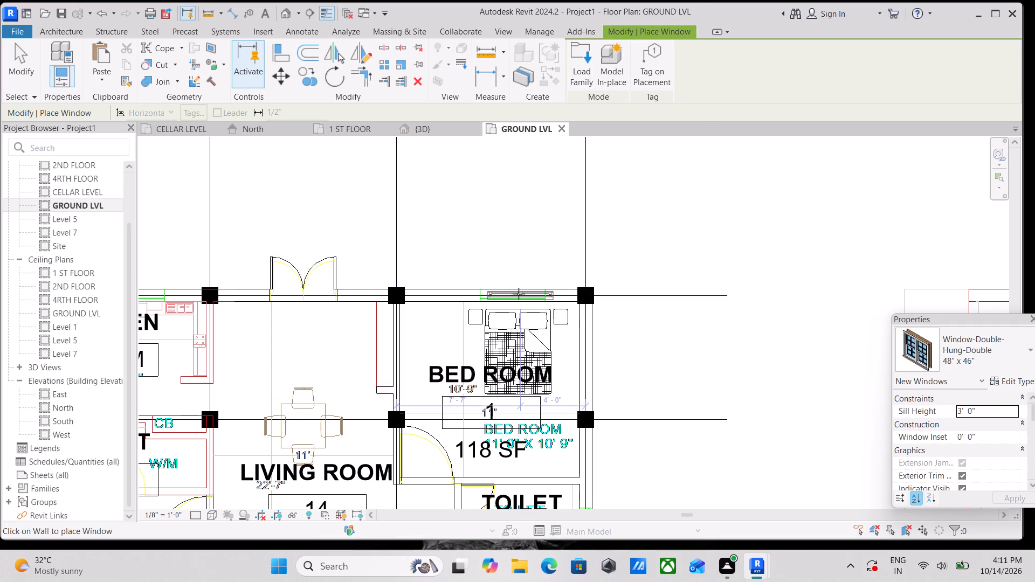
Duplicate the 48" x 46" window type under the name 4' x 4' window double hung.
scroll(519, 293, up, 6)
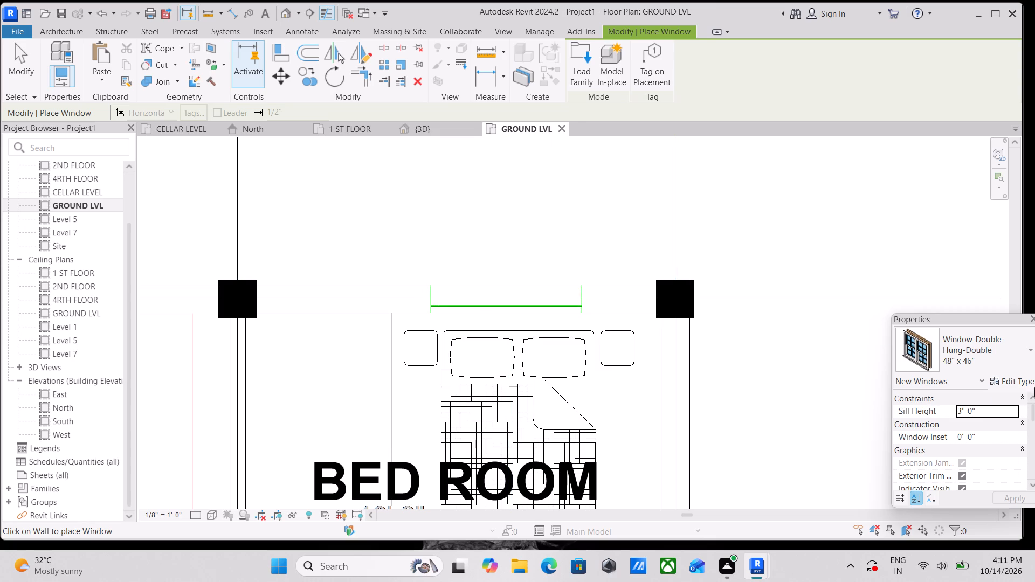
click(1015, 379)
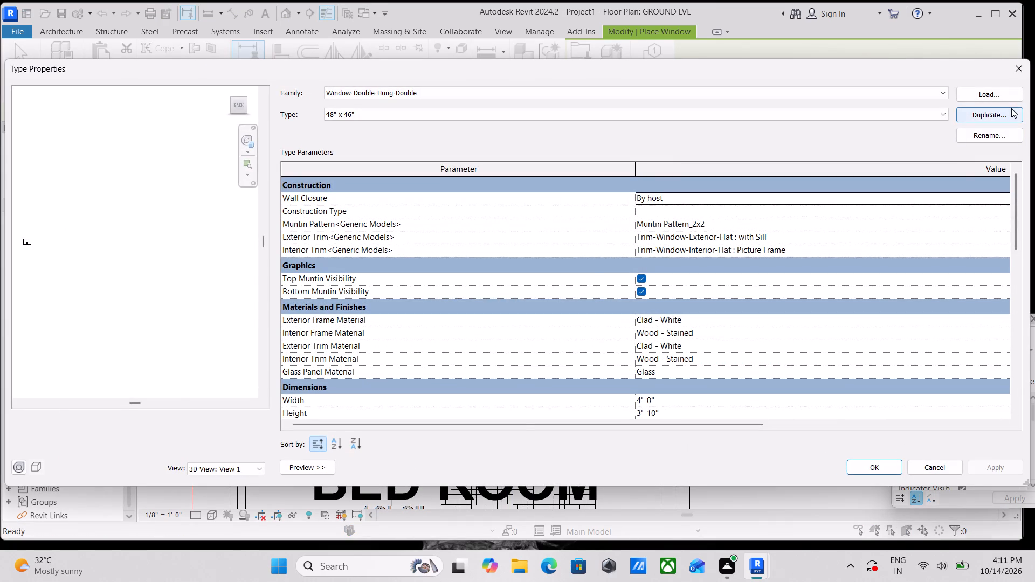
click(1011, 108)
text(4')
key(space)
text(x)
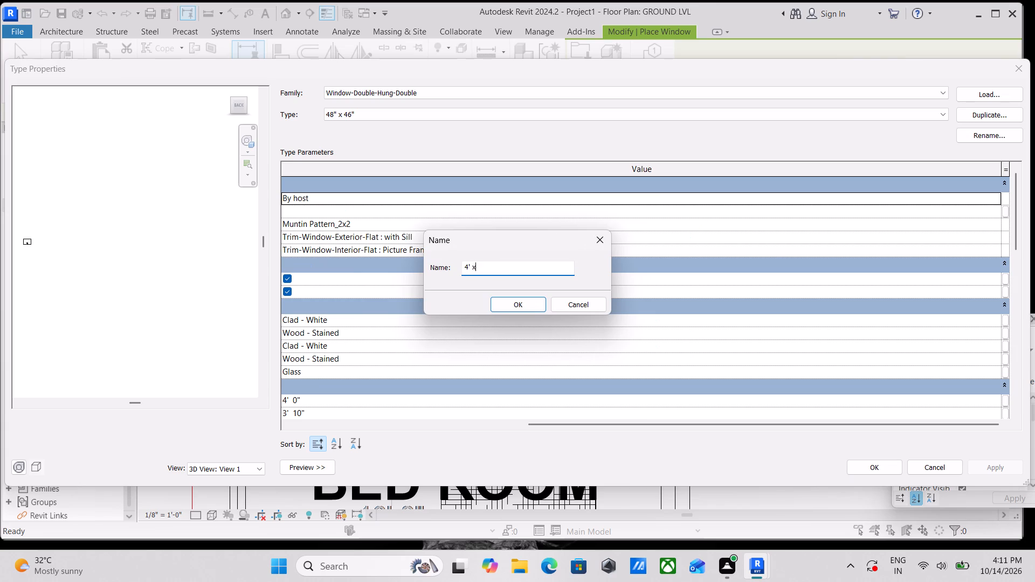
key(space)
key(4)
text(')
key(space)
text(window)
key(space)
text(do)
text(uble)
key(space)
text(hung)
click(534, 302)
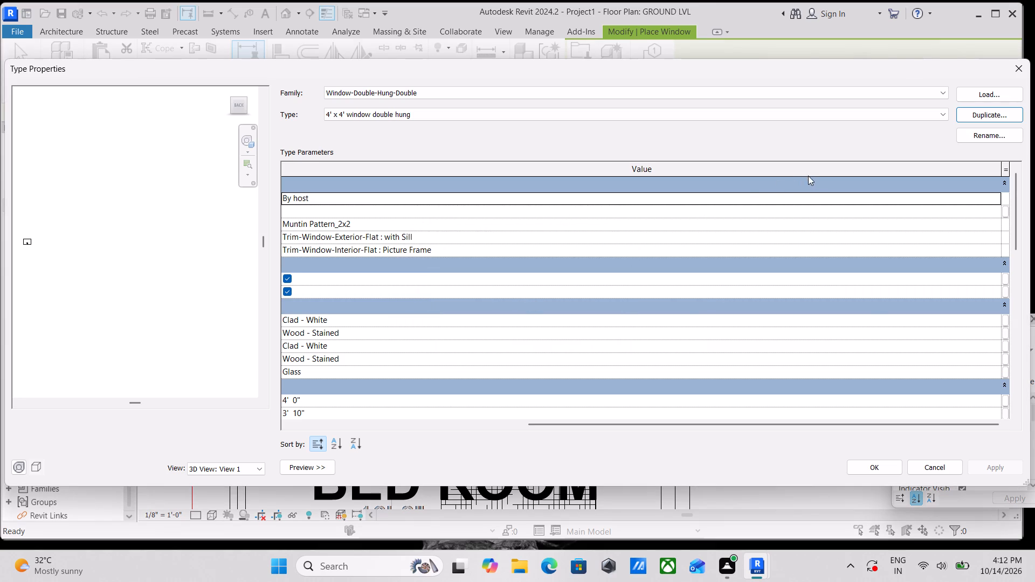
Set the new window type's height to 4' and apply it.
scroll(454, 296, down, 2)
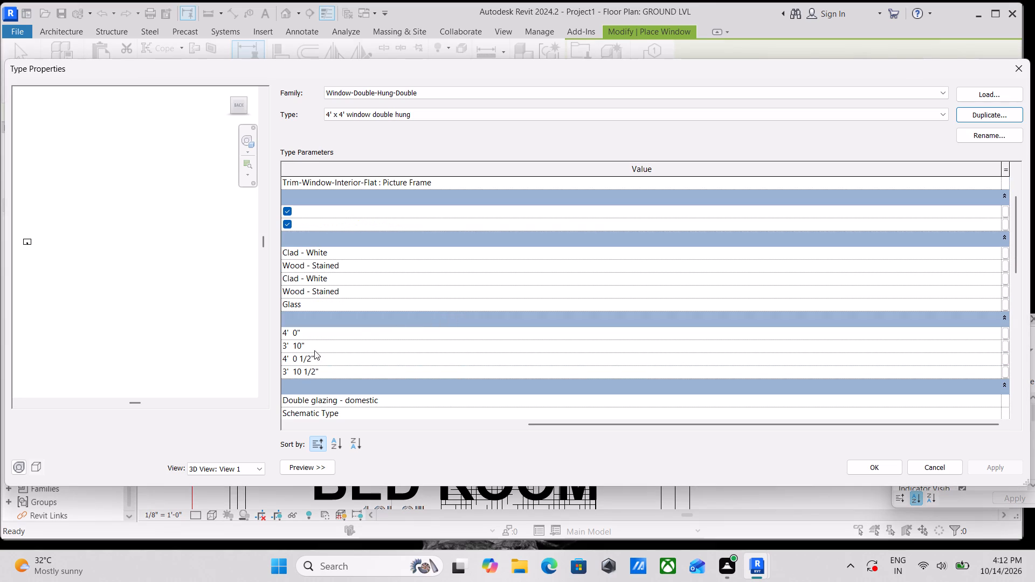
click(306, 346)
drag(306, 346, 265, 343)
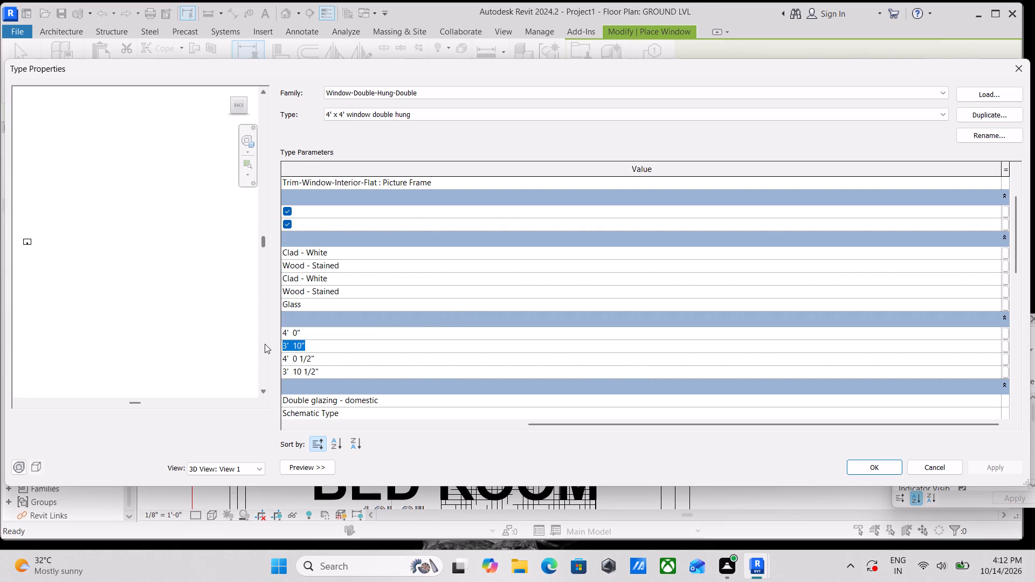
text(4')
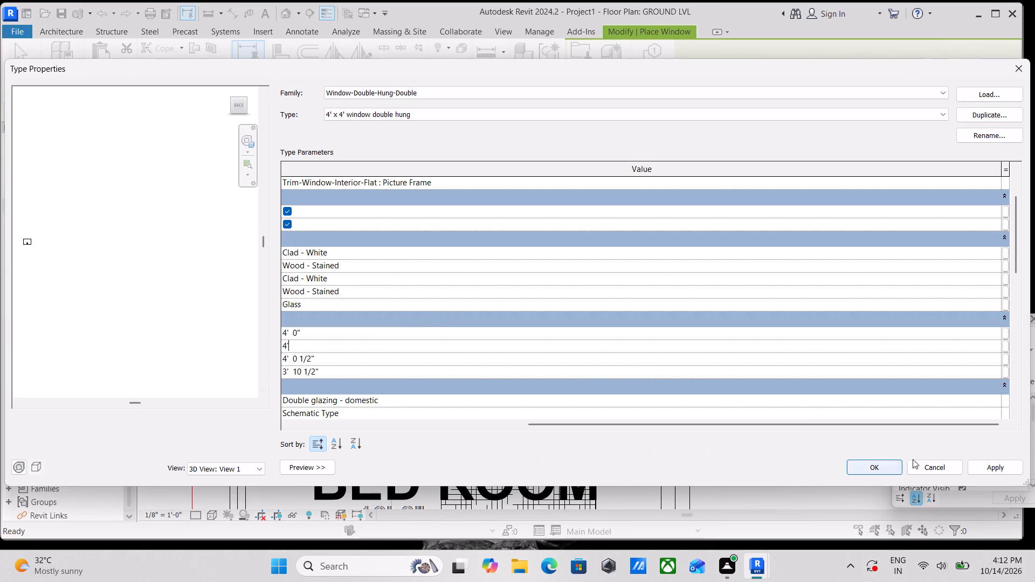
click(989, 467)
click(858, 465)
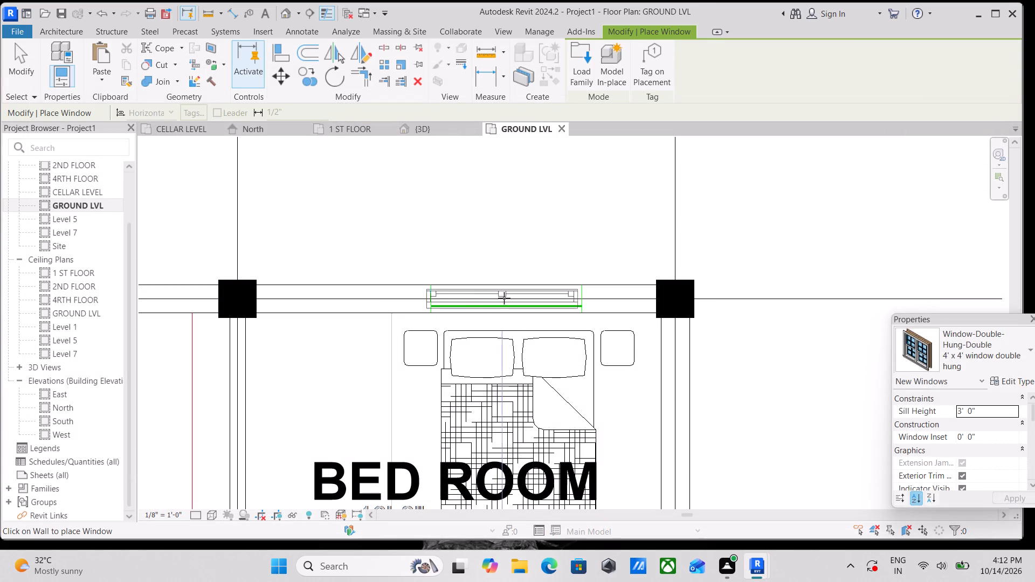
Place one 4' x 4' double-hung window in Bedroom 1's outer wall, over the green window outline in the CAD plan.
scroll(508, 299, up, 4)
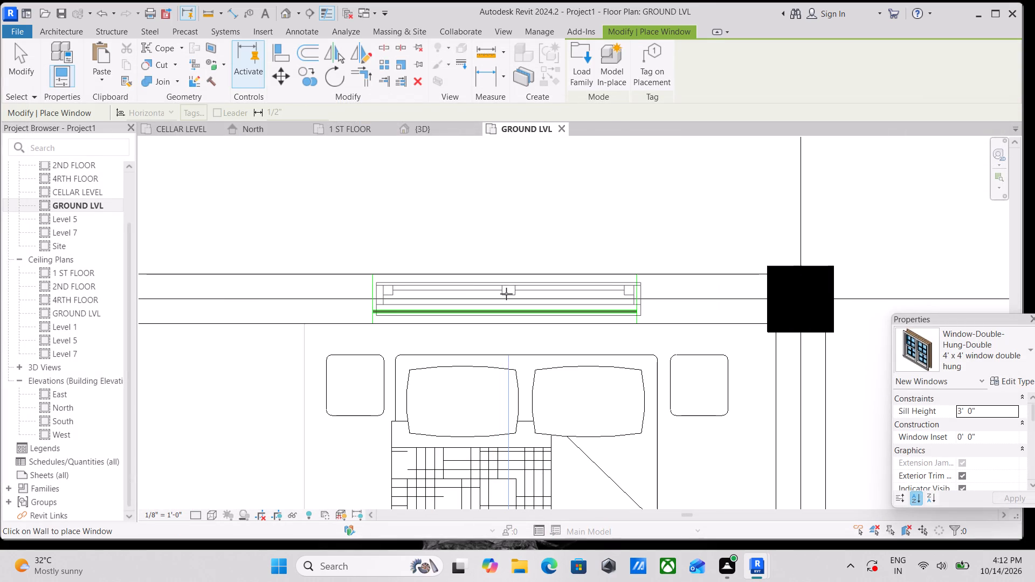
click(506, 294)
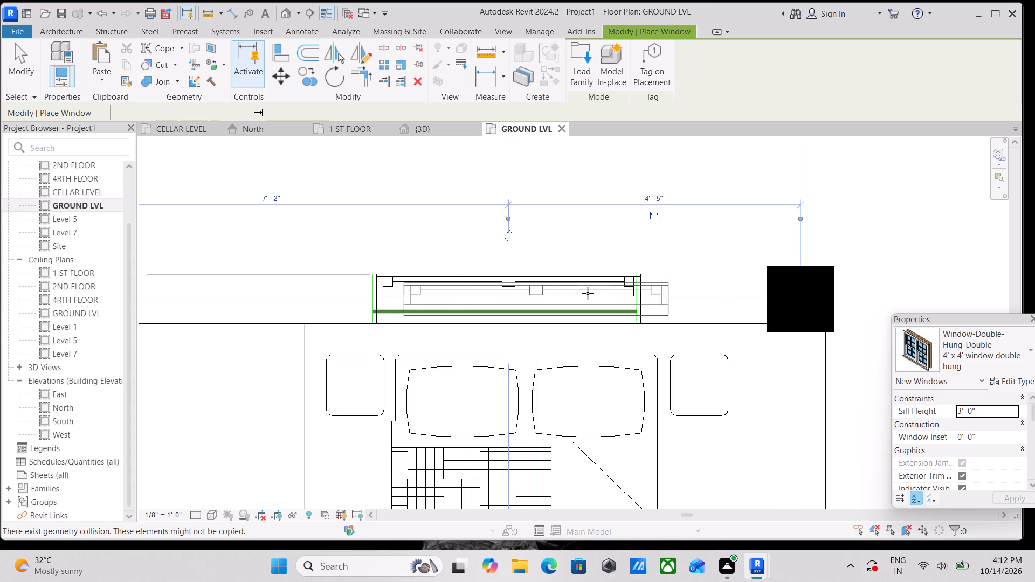
scroll(397, 311, up, 3)
key(Escape)
scroll(343, 302, up, 2)
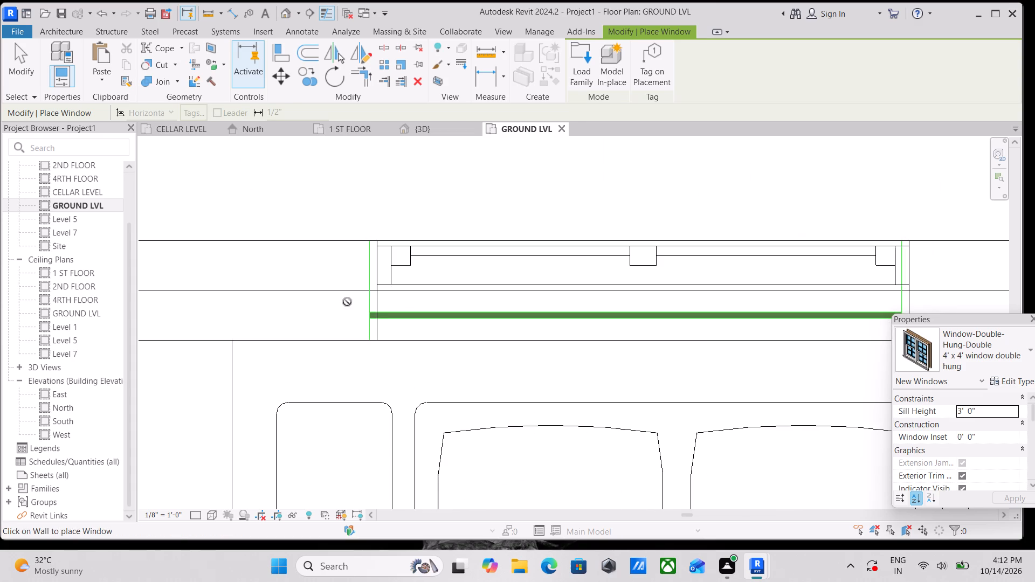
key(Escape)
Align the left jamb of the Bedroom 1 window with the matching opening line in the imported CAD plan.
text(al)
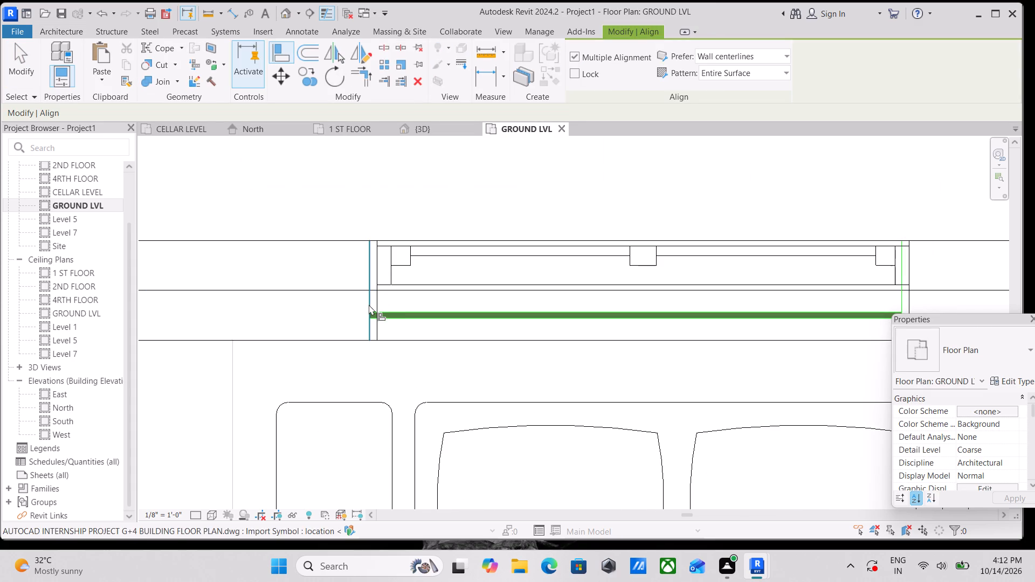
click(369, 304)
click(378, 302)
scroll(378, 302, down, 2)
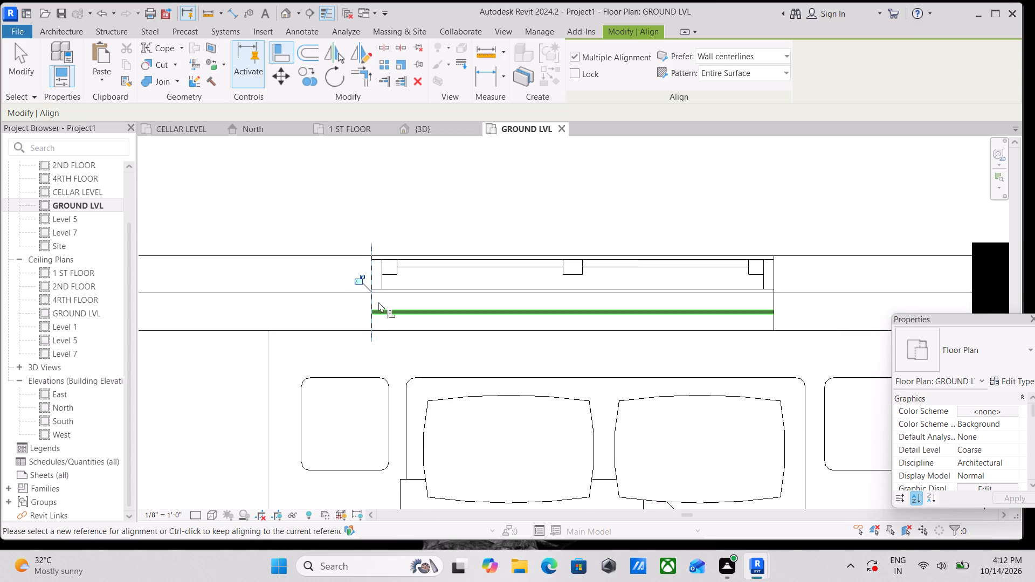
scroll(378, 302, down, 5)
key(Escape)
scroll(389, 301, down, 3)
key(Escape)
Create a similar window from Bedroom 1's 4' x 4' double-hung window and place it over the green outline in the kitchen's grid A outer wall.
middle_drag(393, 300, 562, 309)
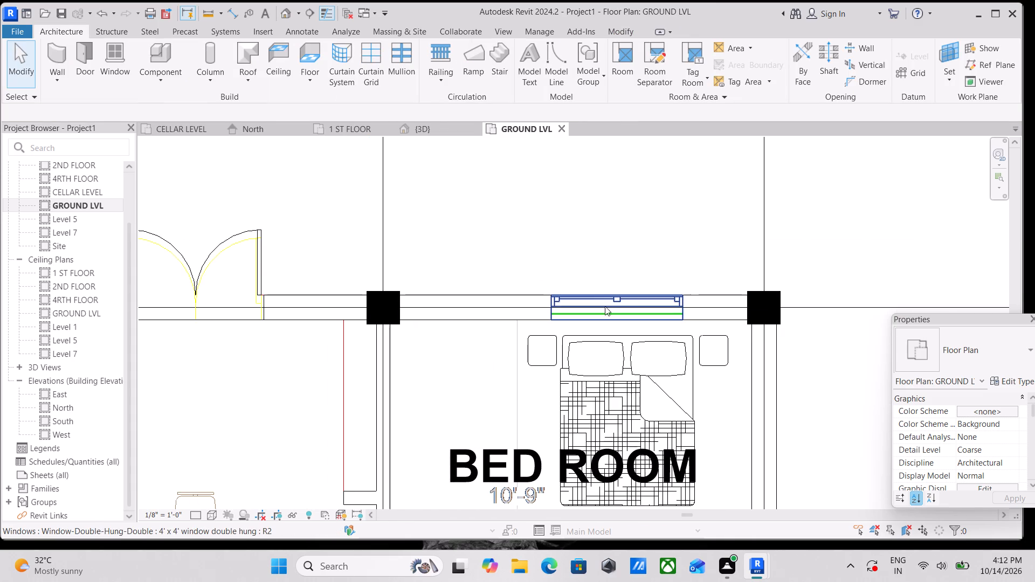
scroll(616, 305, down, 5)
middle_drag(617, 305, 686, 291)
scroll(696, 289, up, 2)
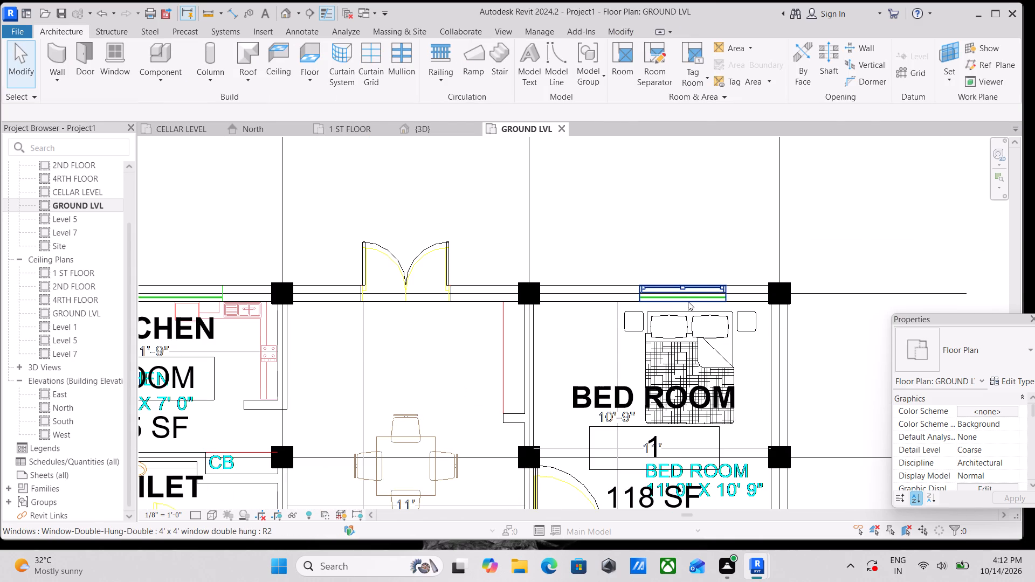
click(687, 293)
middle_drag(594, 305, 652, 300)
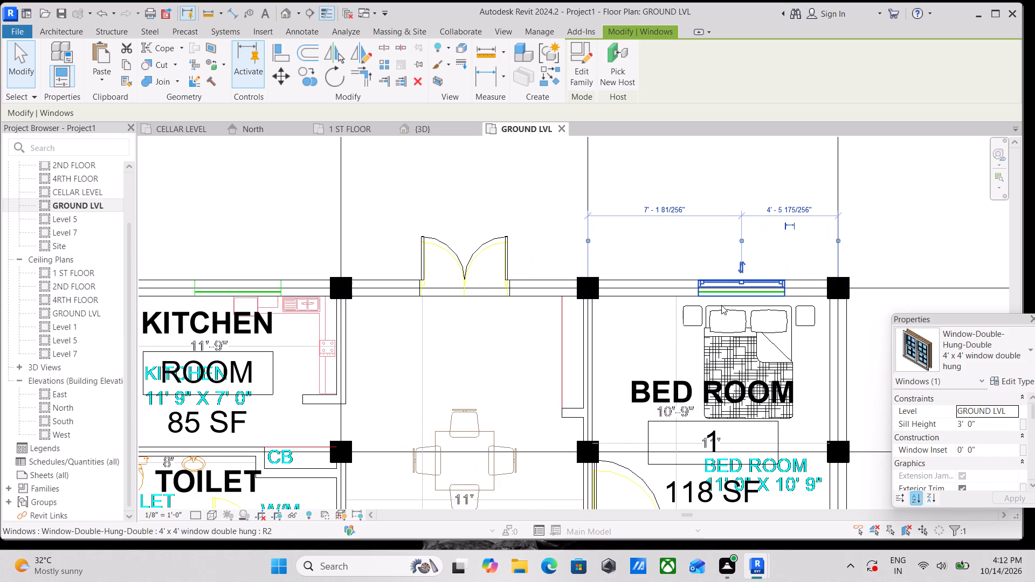
middle_drag(721, 305, 654, 328)
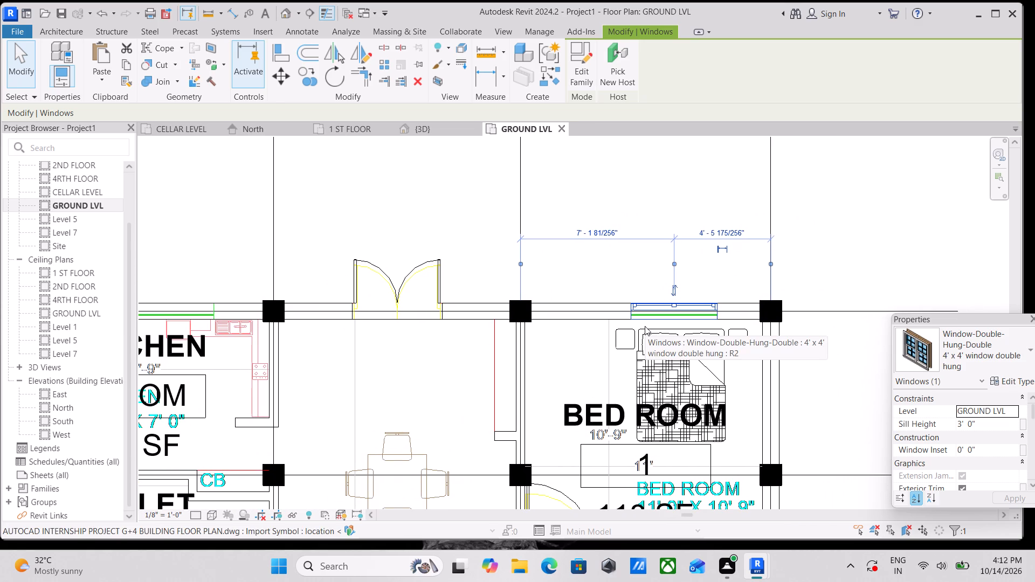
text(cs)
scroll(289, 330, down, 2)
middle_drag(310, 332, 536, 322)
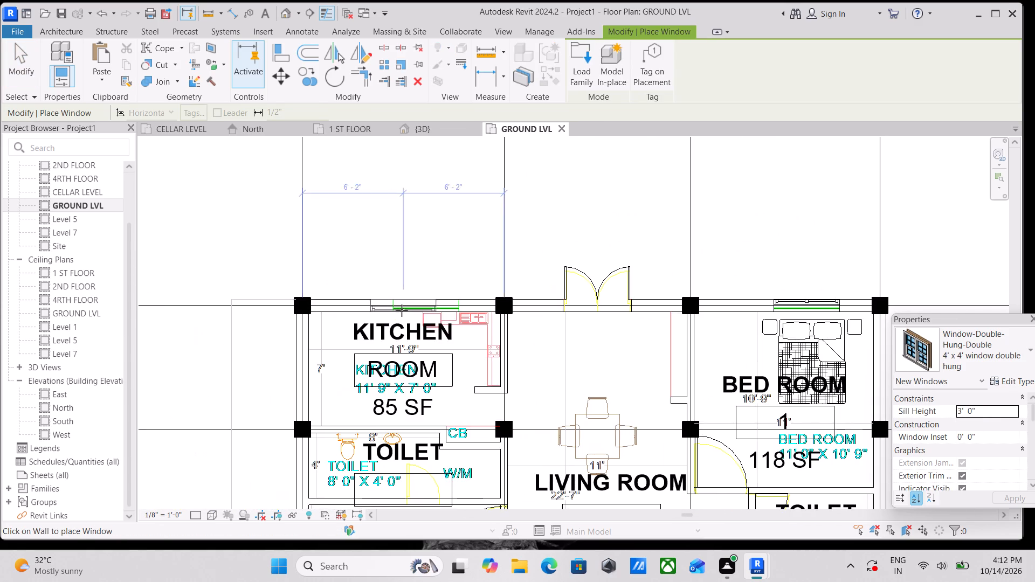
scroll(404, 309, up, 7)
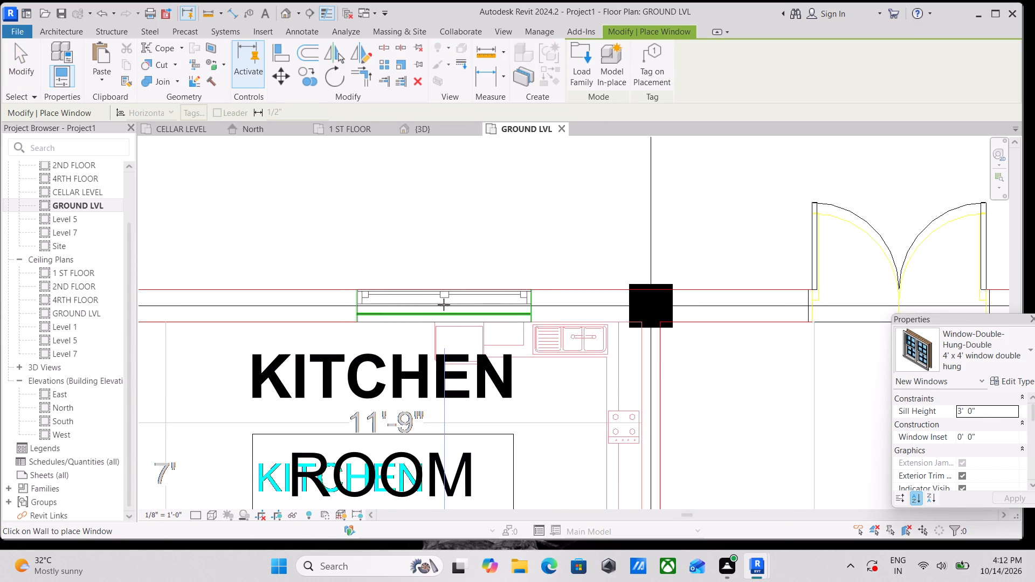
scroll(444, 310, up, 3)
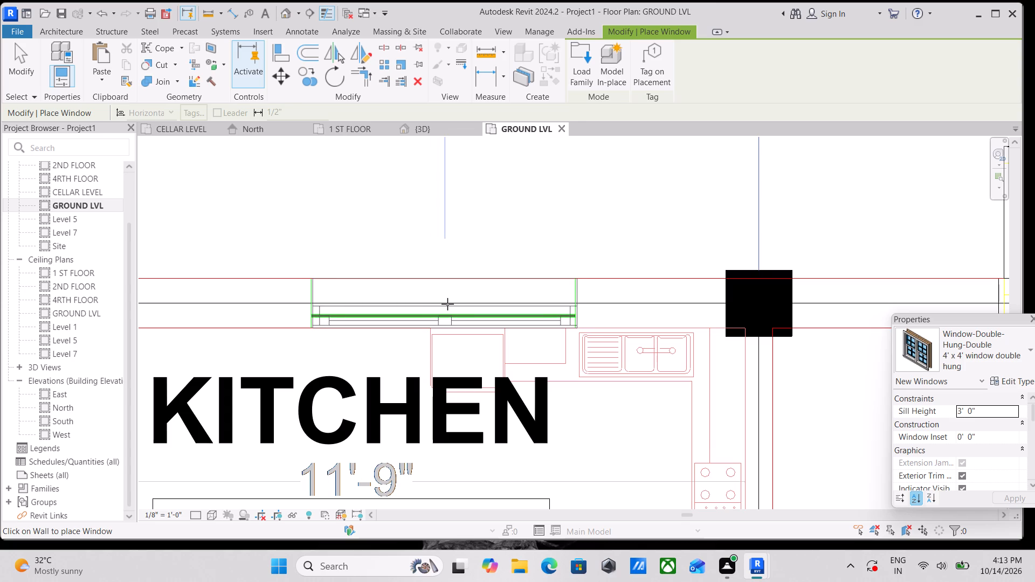
click(453, 304)
key(Escape)
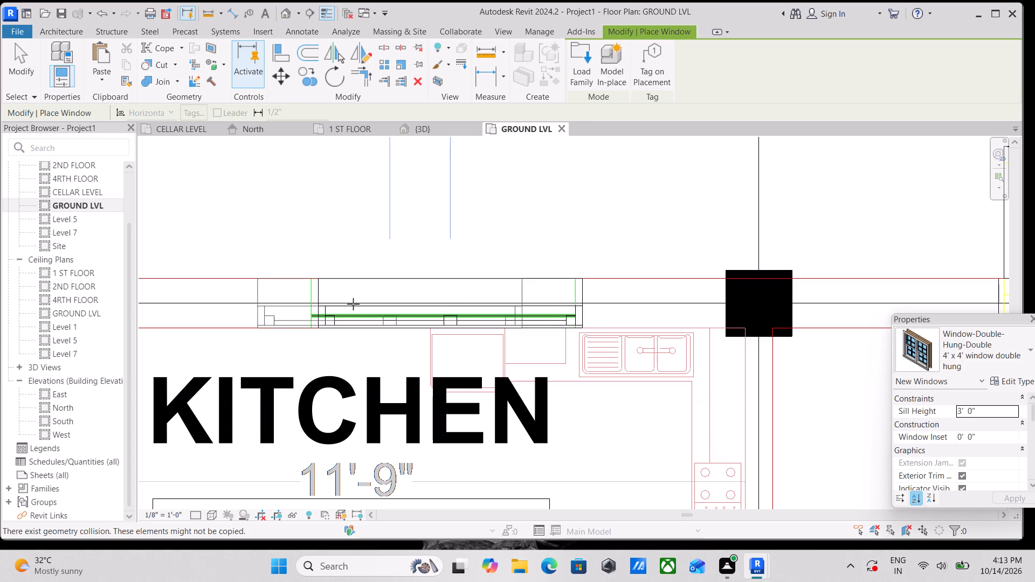
key(Escape)
Align the left jamb of the kitchen window with the matching opening line in the imported CAD plan.
scroll(338, 304, up, 5)
middle_drag(298, 317, 345, 323)
text(al)
click(347, 281)
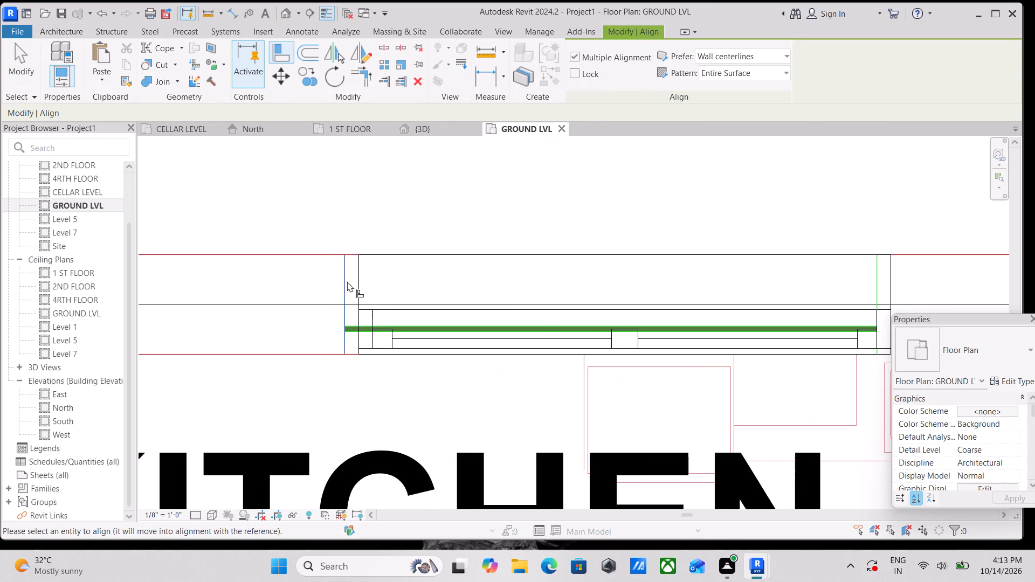
click(360, 284)
scroll(360, 284, down, 4)
key(Escape)
scroll(362, 286, down, 4)
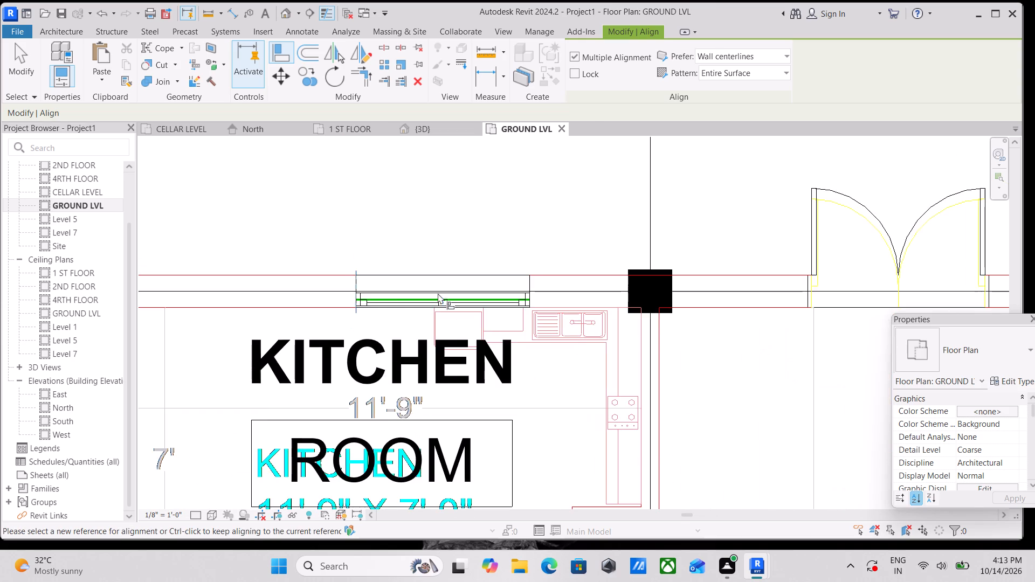
scroll(438, 293, down, 2)
key(Escape)
Place a 4' x 4' double-hung window over the green outline in Bedroom 5's grid F wall, centred about 5'-10 1/2" from the side outer wall.
scroll(413, 300, down, 1)
middle_drag(413, 300, 443, 293)
key(w)
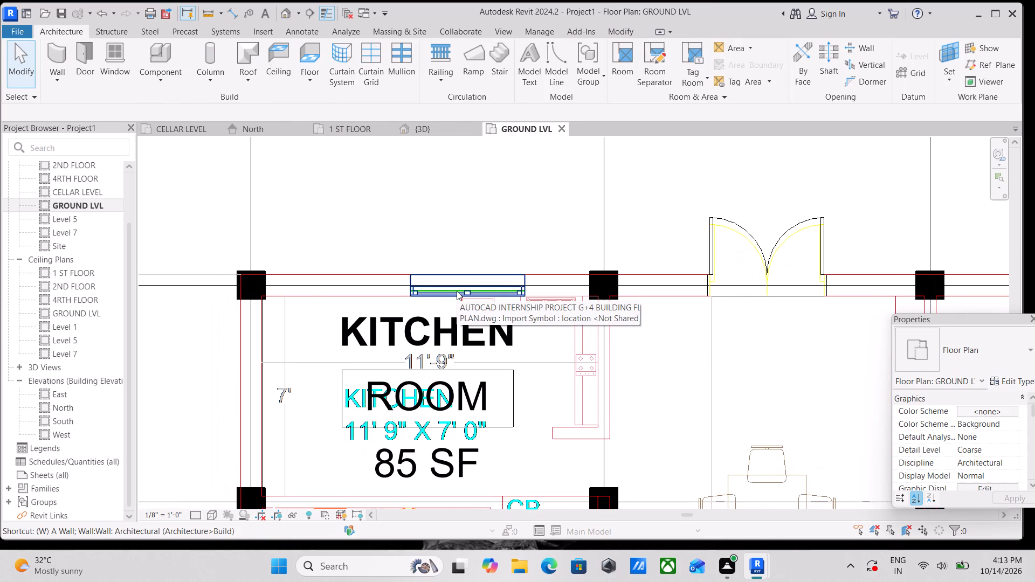
key(n)
scroll(457, 291, down, 6)
middle_drag(442, 321, 448, 228)
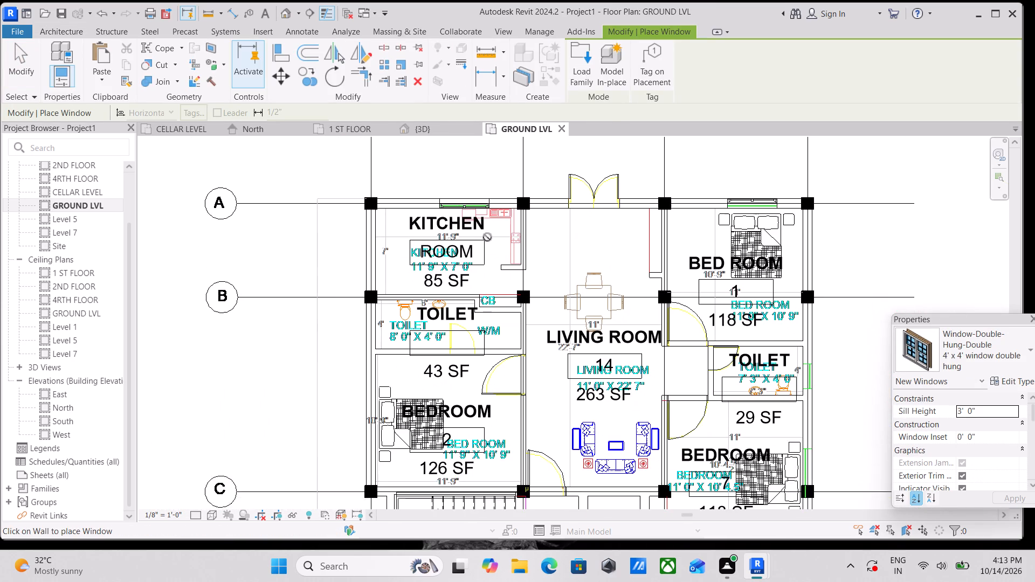
middle_drag(487, 391, 514, 264)
middle_drag(527, 379, 534, 244)
middle_drag(509, 399, 526, 243)
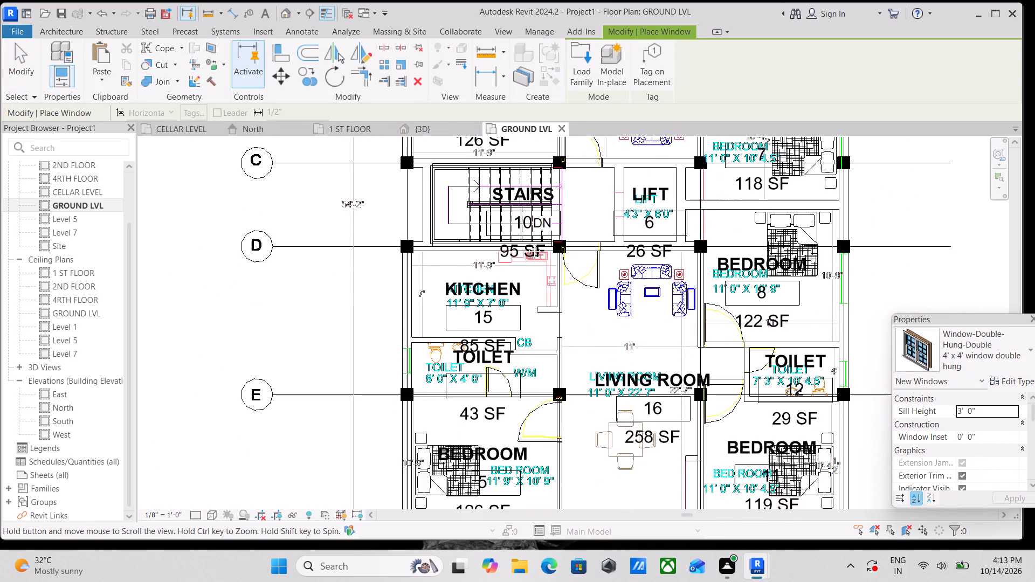
middle_drag(526, 243, 530, 232)
middle_drag(527, 375, 546, 290)
scroll(514, 359, up, 7)
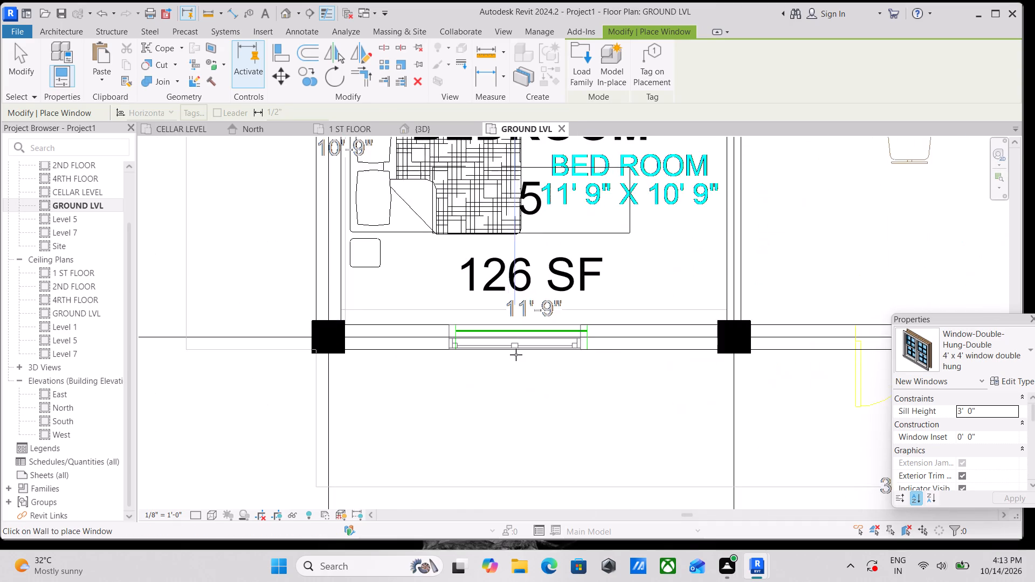
scroll(516, 355, up, 4)
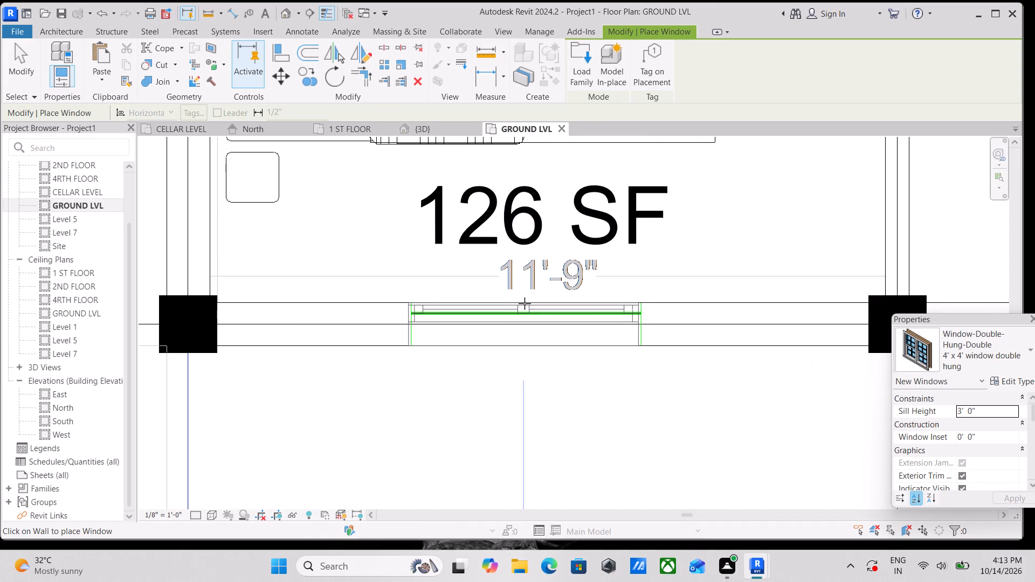
scroll(525, 303, up, 4)
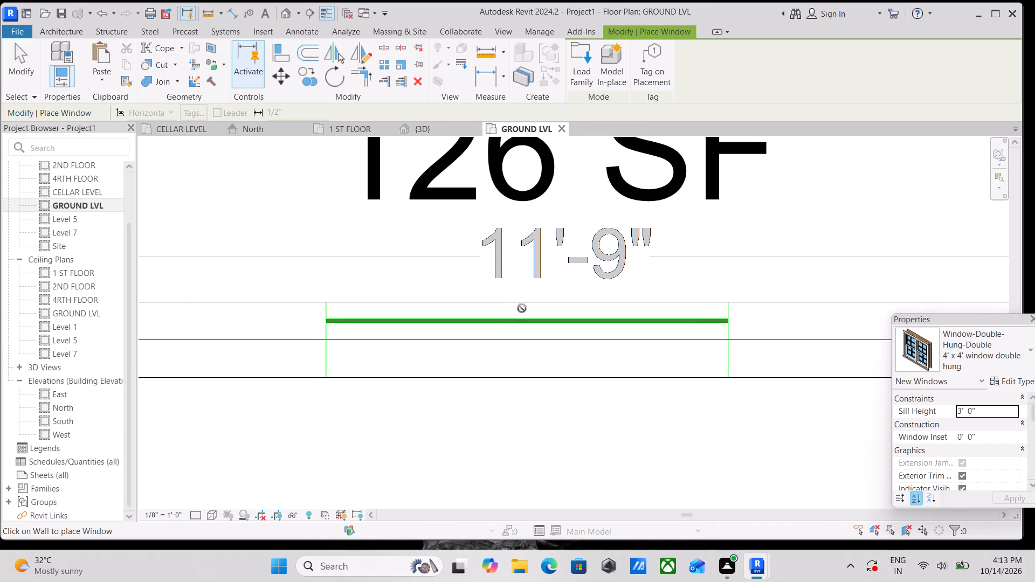
scroll(523, 306, up, 3)
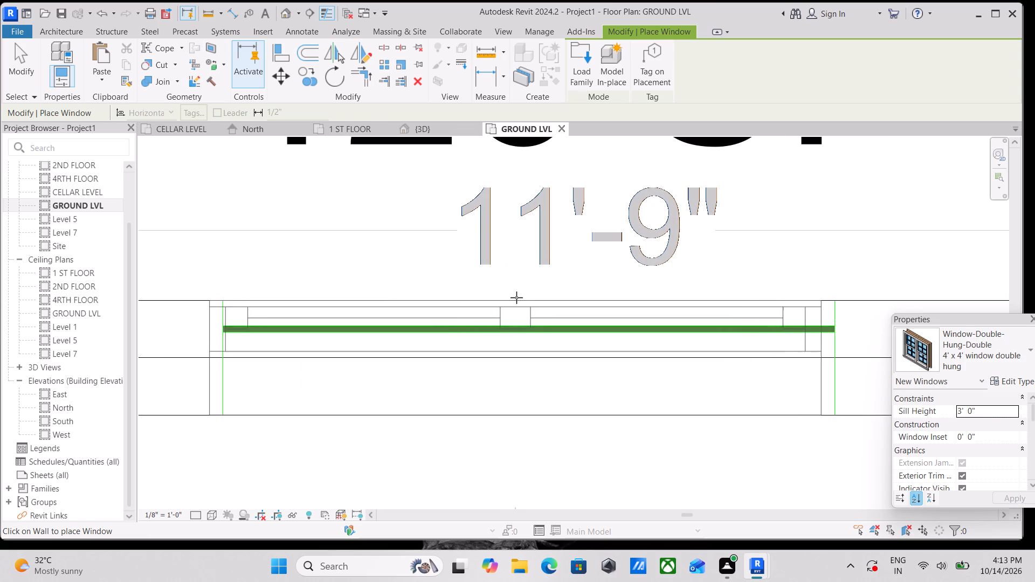
click(529, 297)
Place a 4' x 4' double-hung window over the green outline in Bedroom 11's grid F wall, centred about 6'-1" from the living room wall.
scroll(547, 301, down, 3)
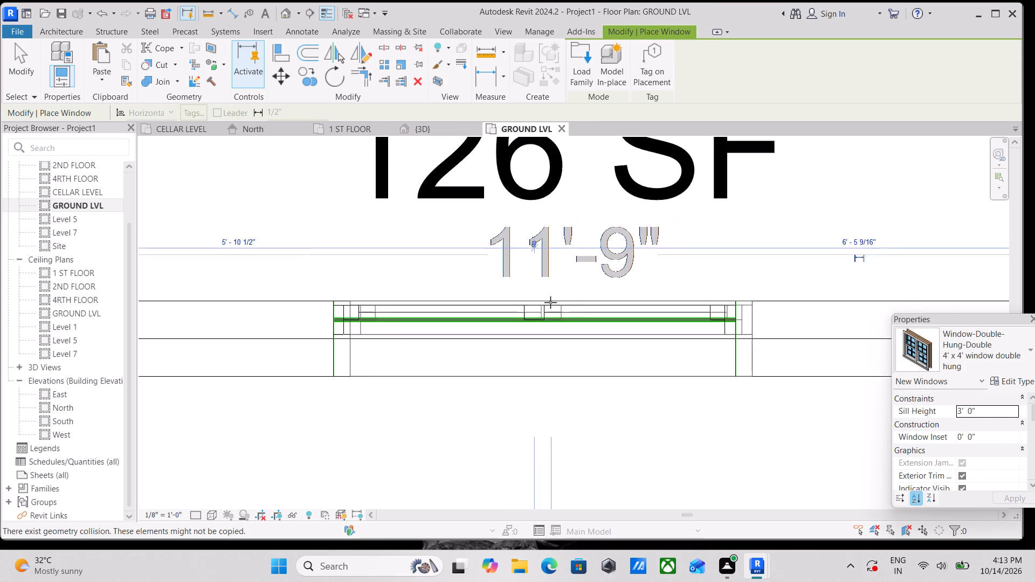
scroll(578, 301, down, 2)
middle_drag(578, 301, 393, 318)
scroll(648, 326, down, 2)
middle_drag(648, 326, 272, 336)
scroll(713, 327, down, 3)
middle_drag(692, 327, 588, 331)
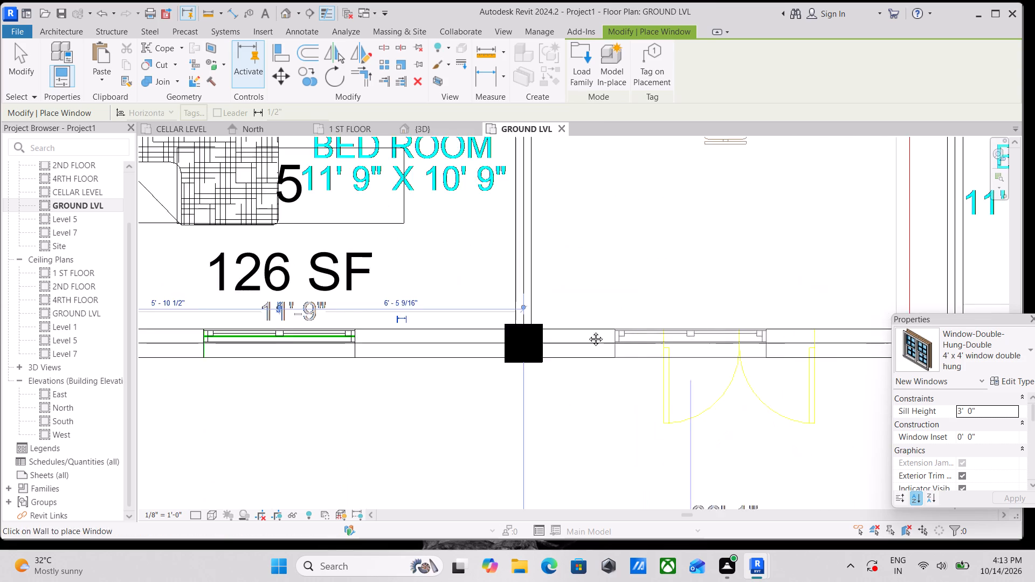
middle_drag(588, 331, 404, 339)
scroll(694, 335, down, 3)
middle_drag(560, 342, 404, 352)
middle_drag(625, 343, 523, 361)
scroll(560, 362, up, 5)
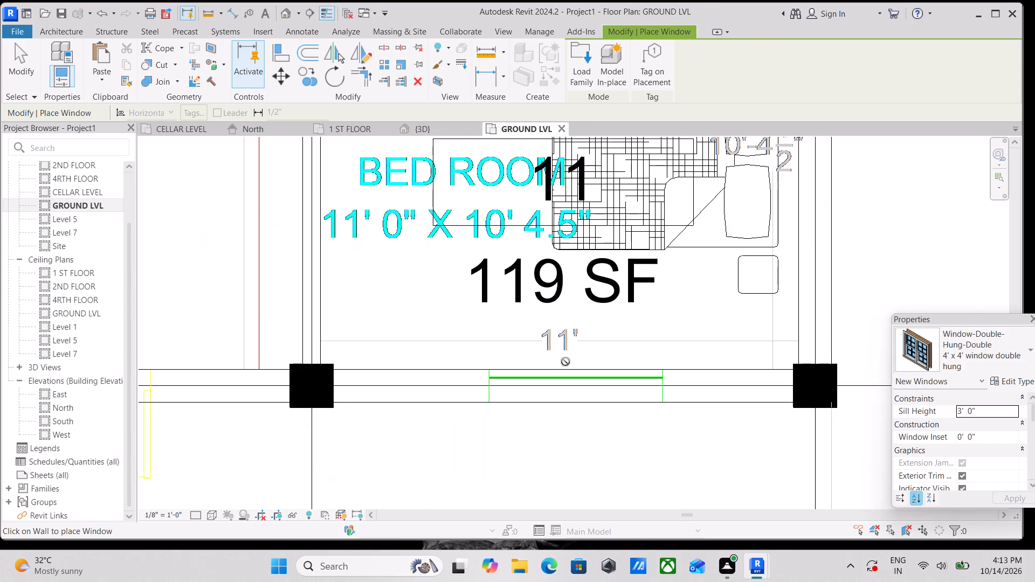
scroll(565, 362, up, 5)
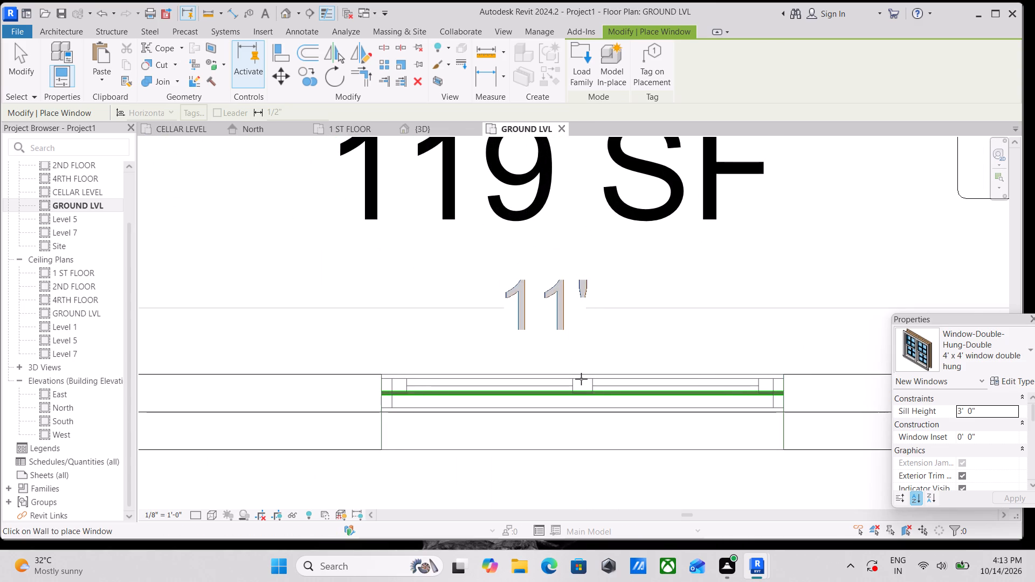
click(581, 379)
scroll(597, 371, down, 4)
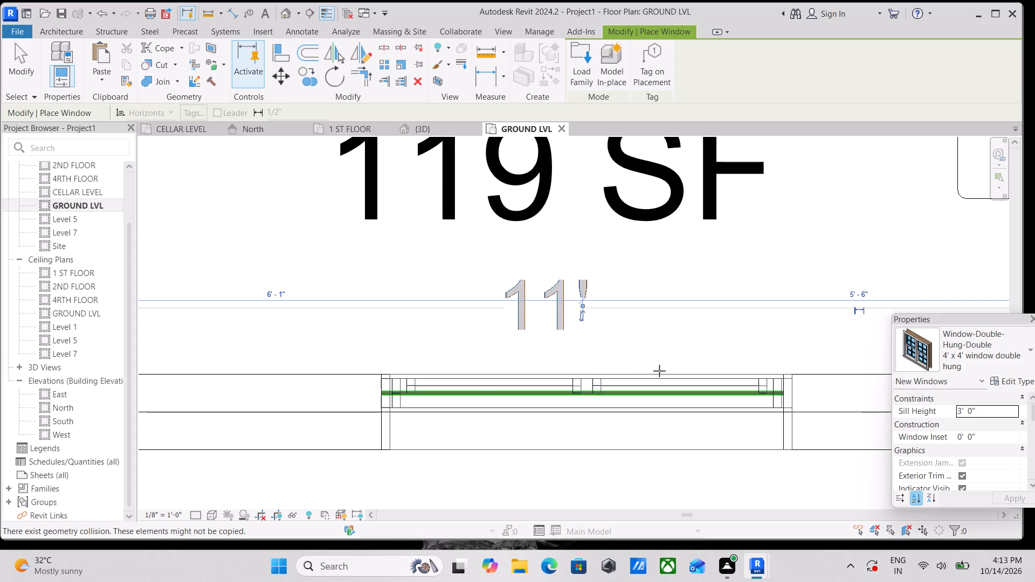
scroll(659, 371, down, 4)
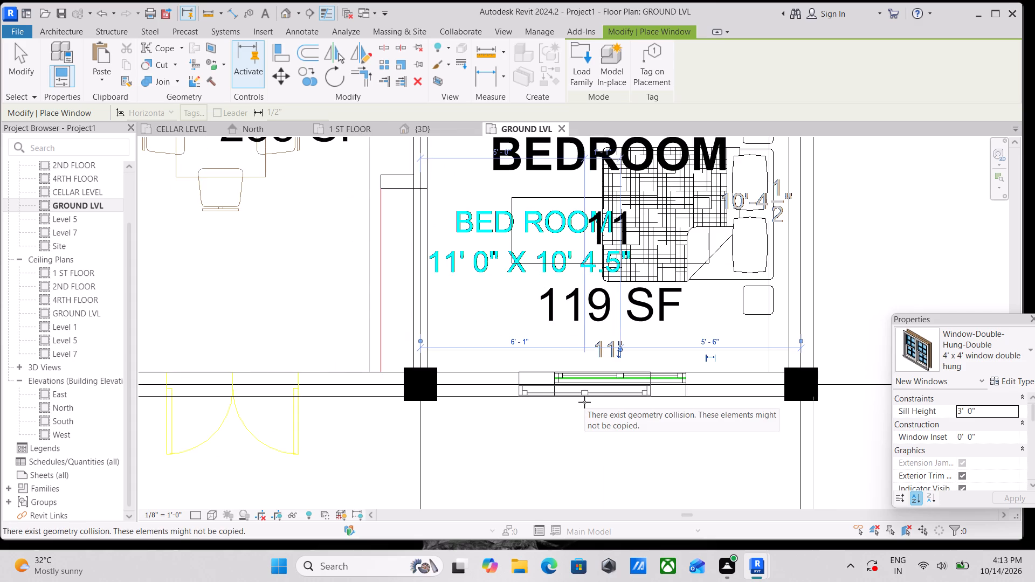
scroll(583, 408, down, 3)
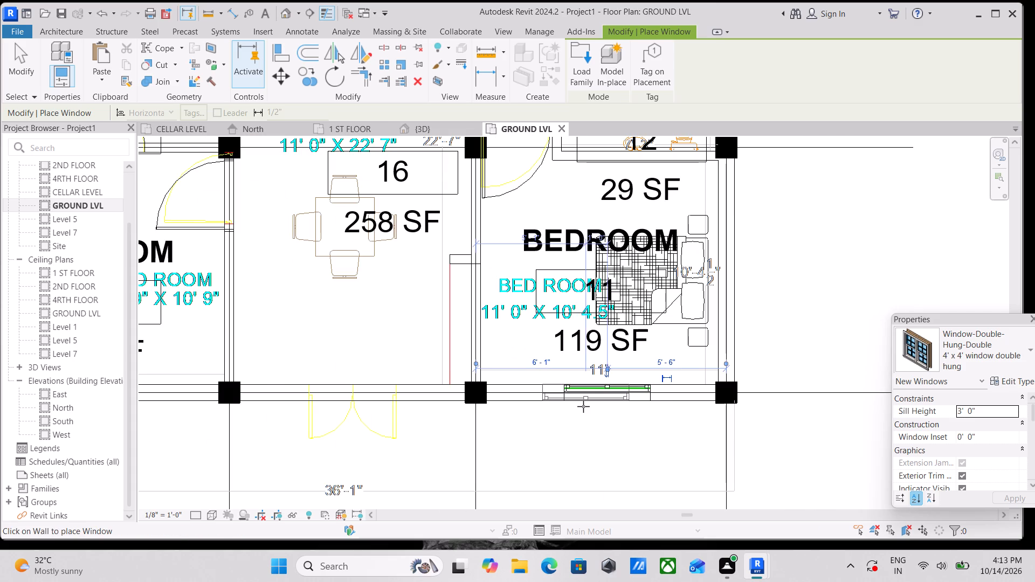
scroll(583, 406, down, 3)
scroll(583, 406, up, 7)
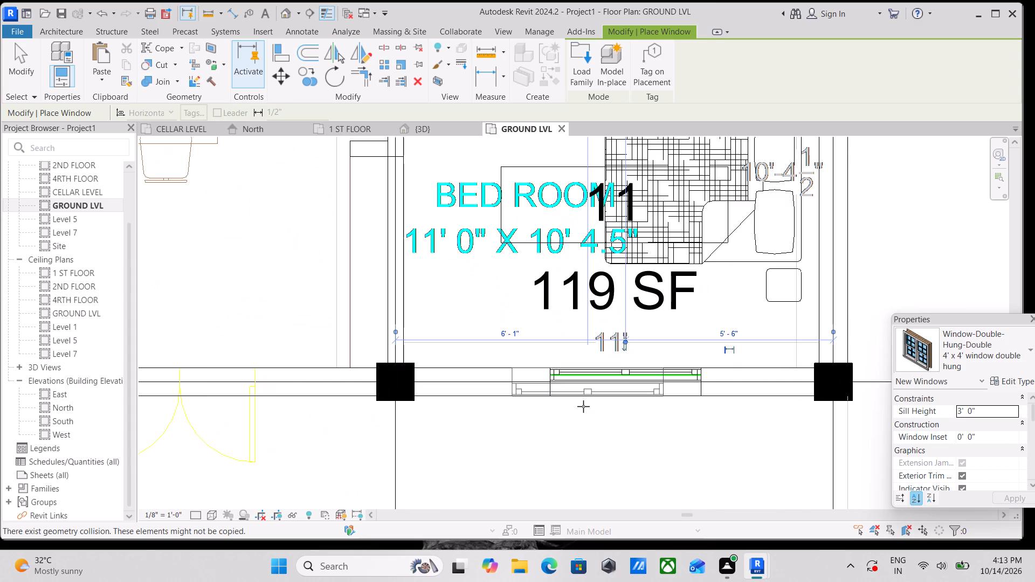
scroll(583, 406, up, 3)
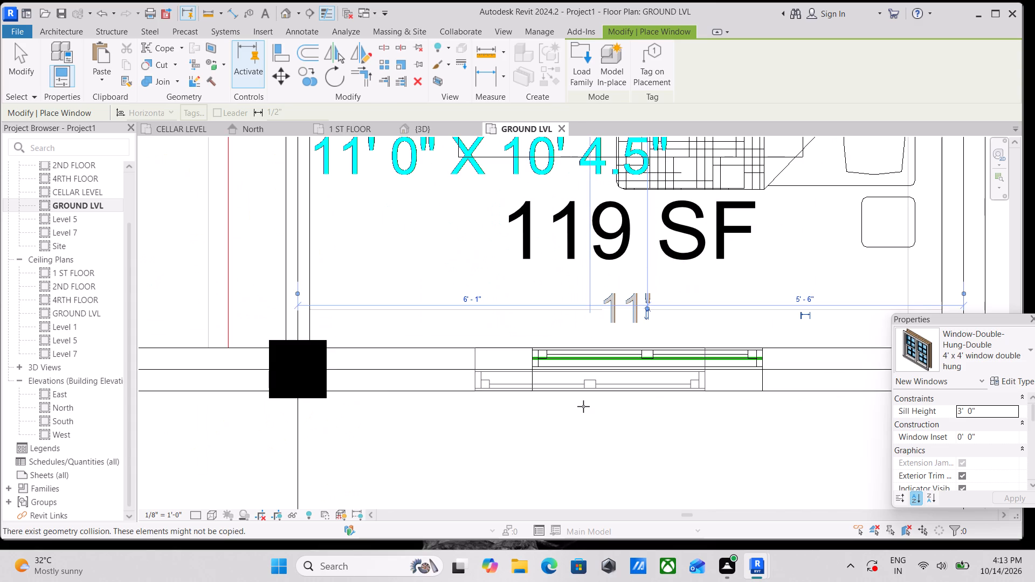
Place a 4' x 4' double-hung window in Bedroom 7's outer wall, clear of the grid C column, centred about 3'-11" from the toilet partition.
scroll(583, 406, down, 12)
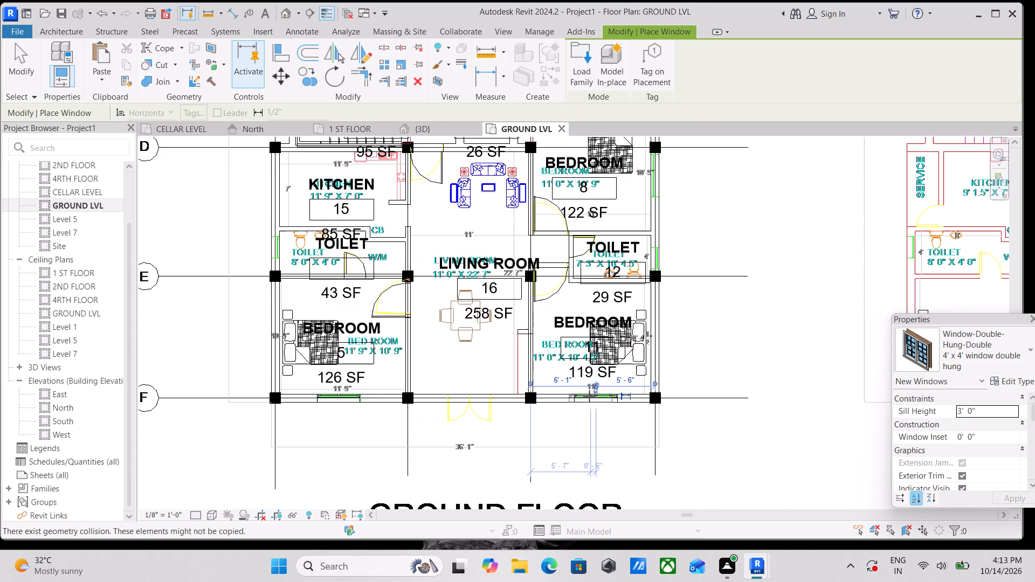
middle_drag(589, 396, 569, 515)
middle_drag(765, 290, 714, 366)
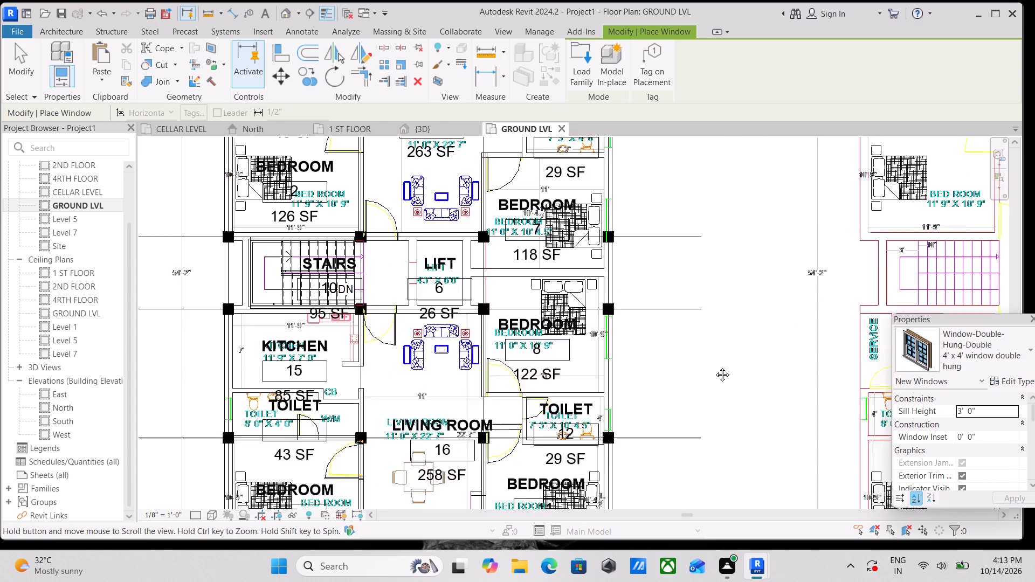
middle_drag(714, 366, 702, 380)
middle_drag(704, 356, 705, 436)
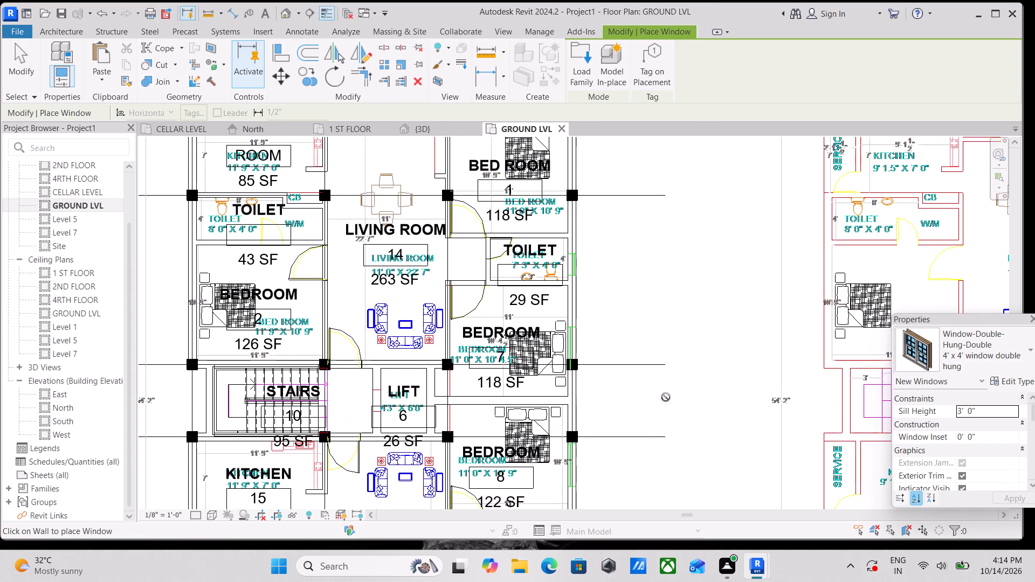
scroll(571, 345, up, 9)
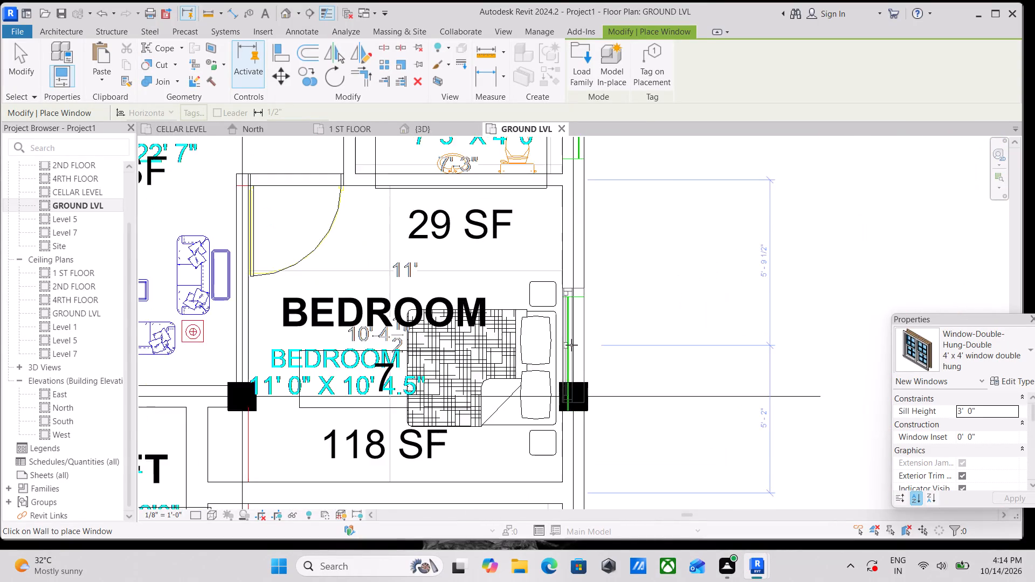
scroll(571, 345, up, 2)
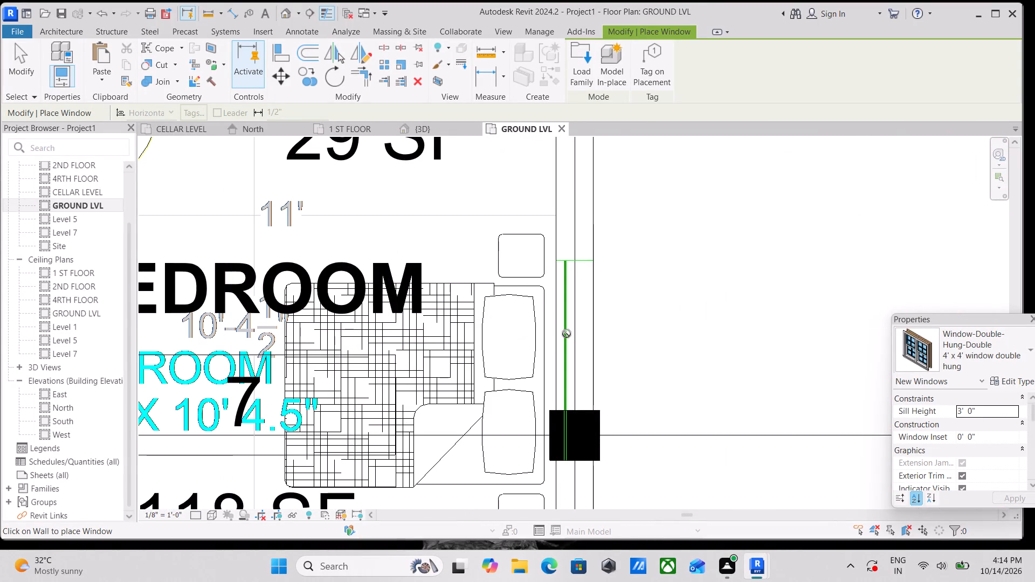
scroll(567, 334, down, 1)
middle_drag(567, 334, 613, 268)
scroll(696, 252, down, 5)
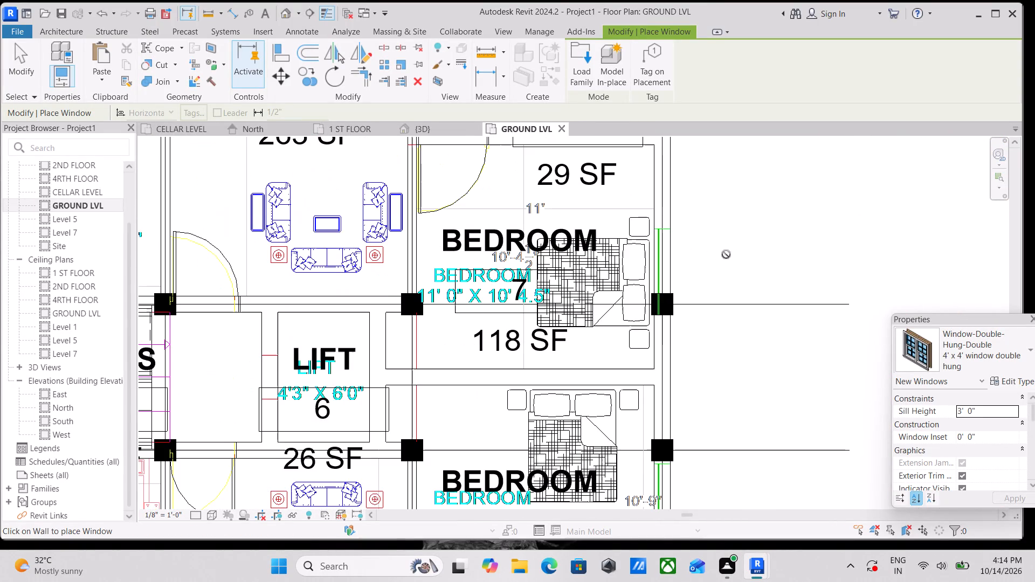
middle_drag(726, 254, 687, 347)
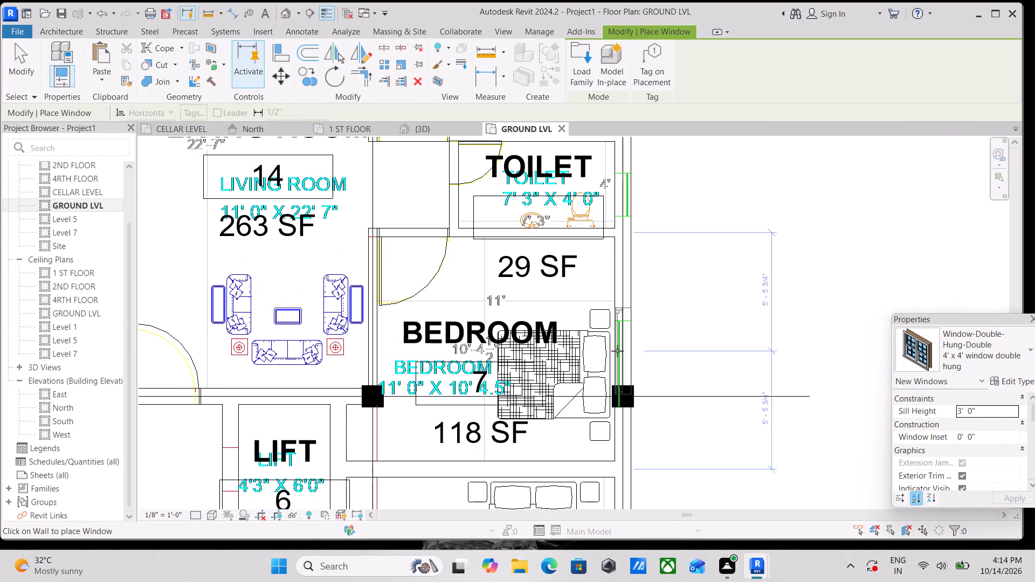
scroll(617, 351, up, 3)
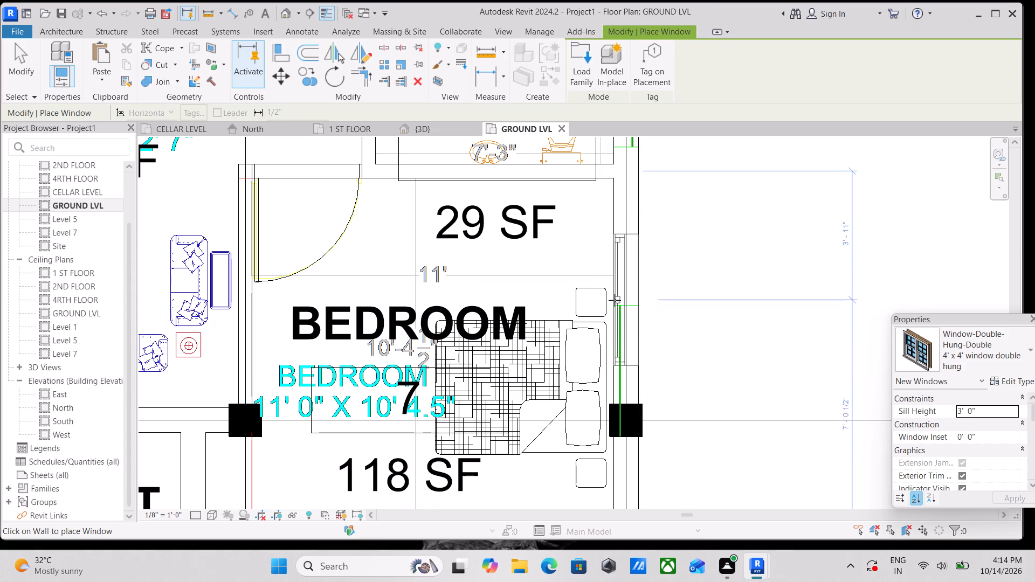
click(615, 300)
Place a 4' x 4' double-hung window over the green outline in Bedroom 8's outer wall, centred about 5'-4" from the toilet partition.
scroll(634, 275, down, 2)
middle_drag(631, 285, 583, 419)
middle_drag(596, 334, 594, 364)
scroll(596, 334, down, 1)
scroll(594, 364, up, 1)
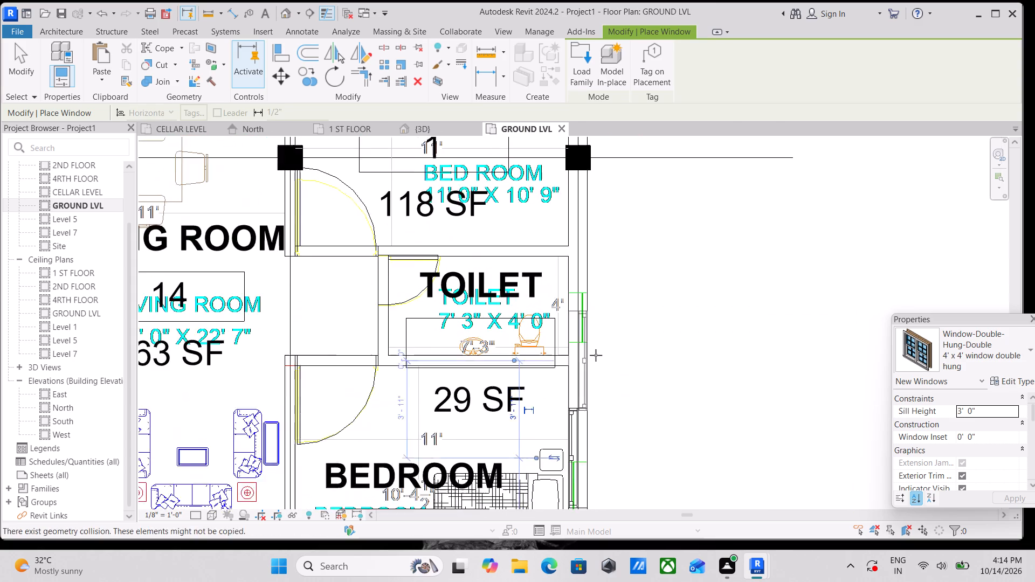
scroll(598, 348, down, 4)
middle_drag(598, 348, 568, 435)
scroll(571, 425, down, 3)
middle_drag(571, 425, 584, 275)
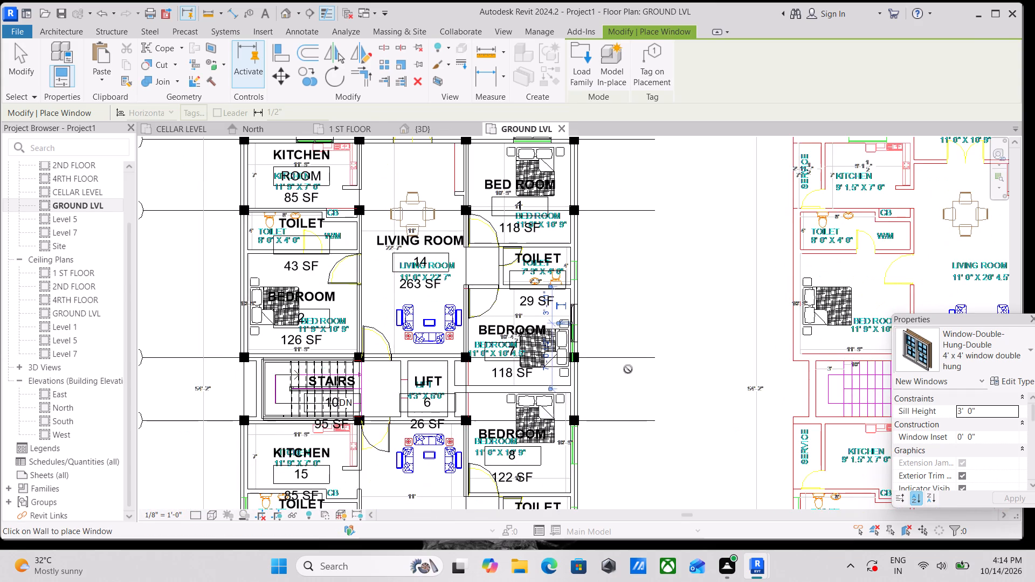
middle_drag(626, 412, 643, 290)
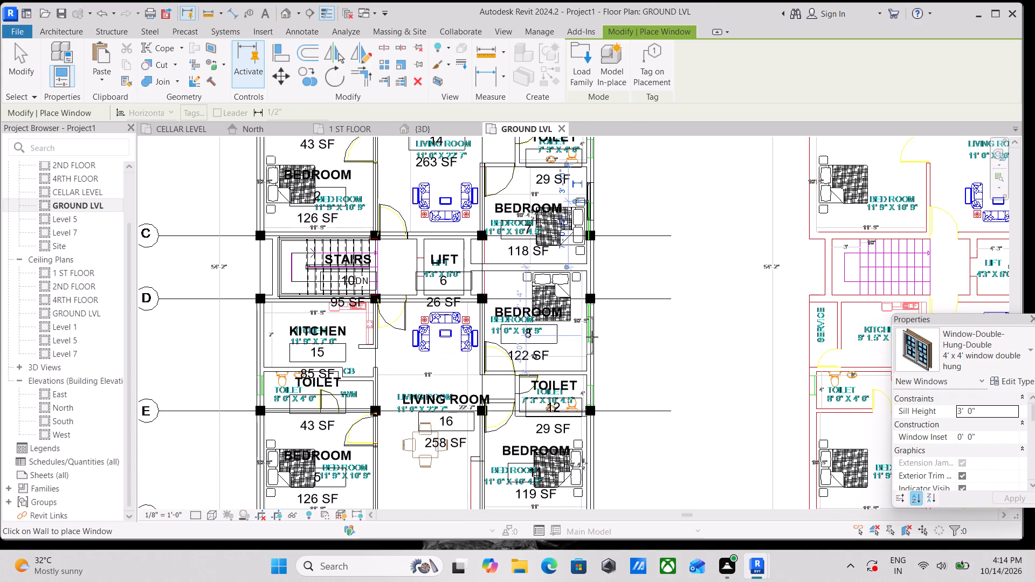
scroll(592, 337, up, 4)
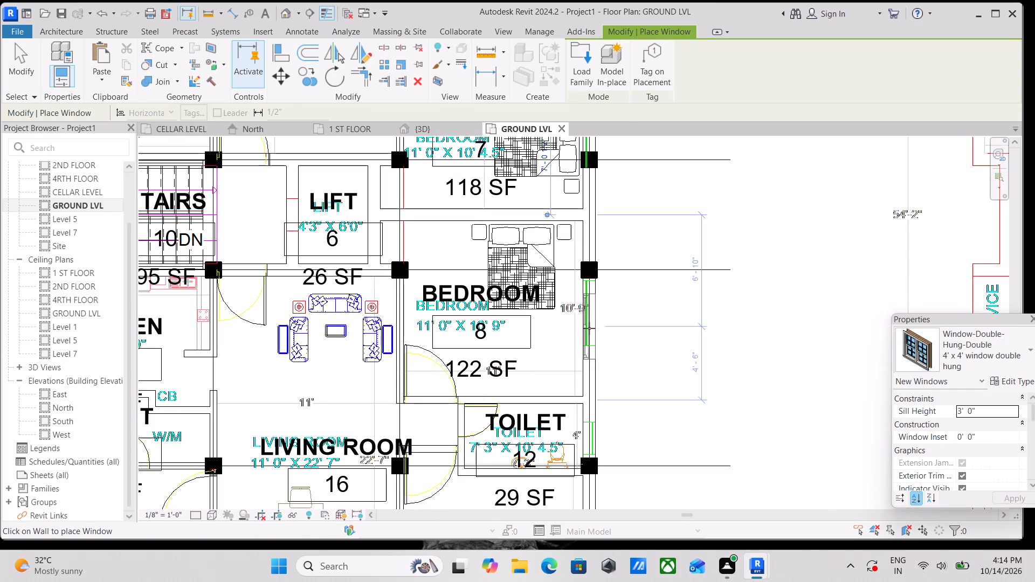
scroll(606, 324, up, 3)
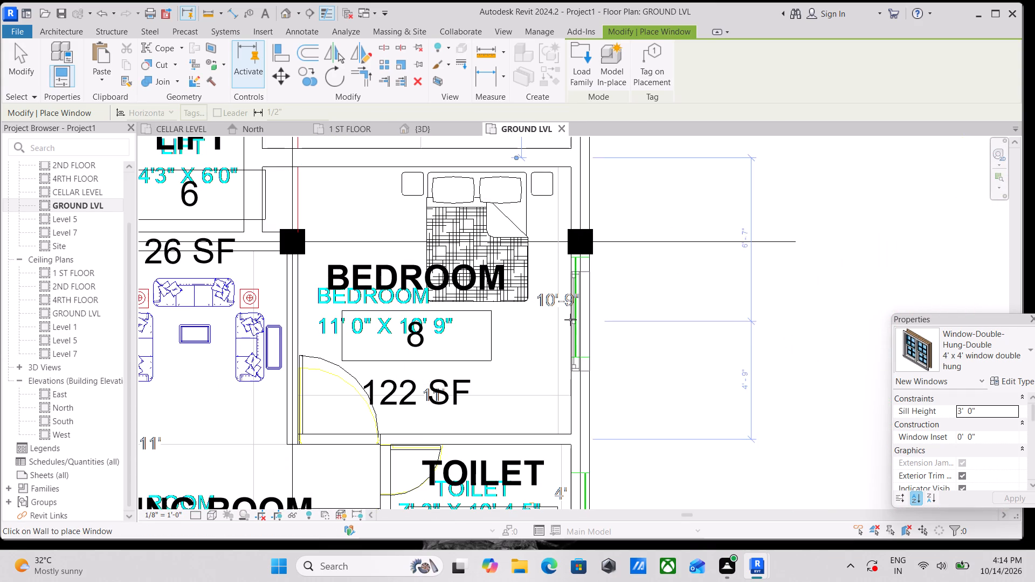
scroll(570, 308, up, 5)
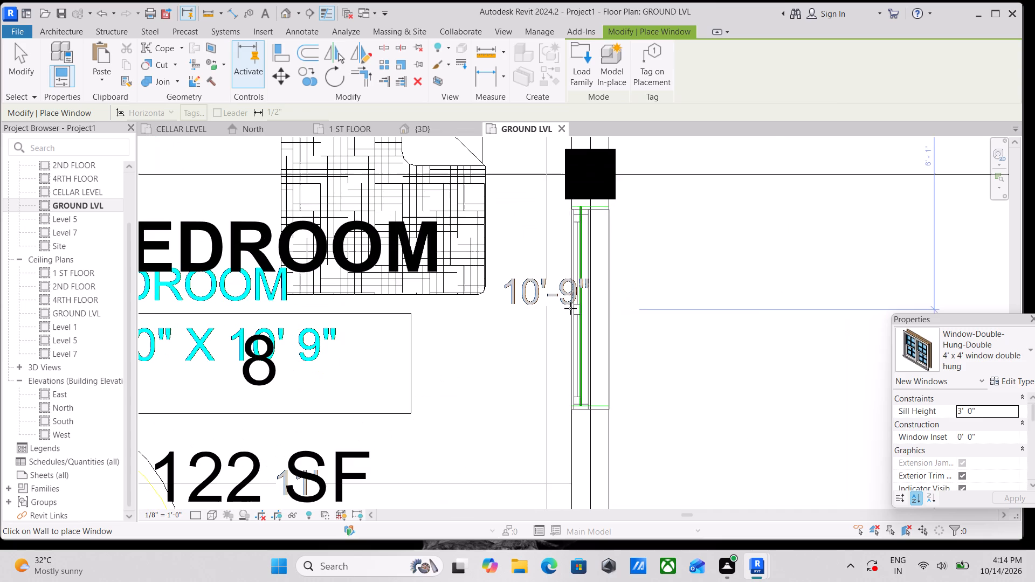
click(570, 306)
scroll(574, 304, down, 4)
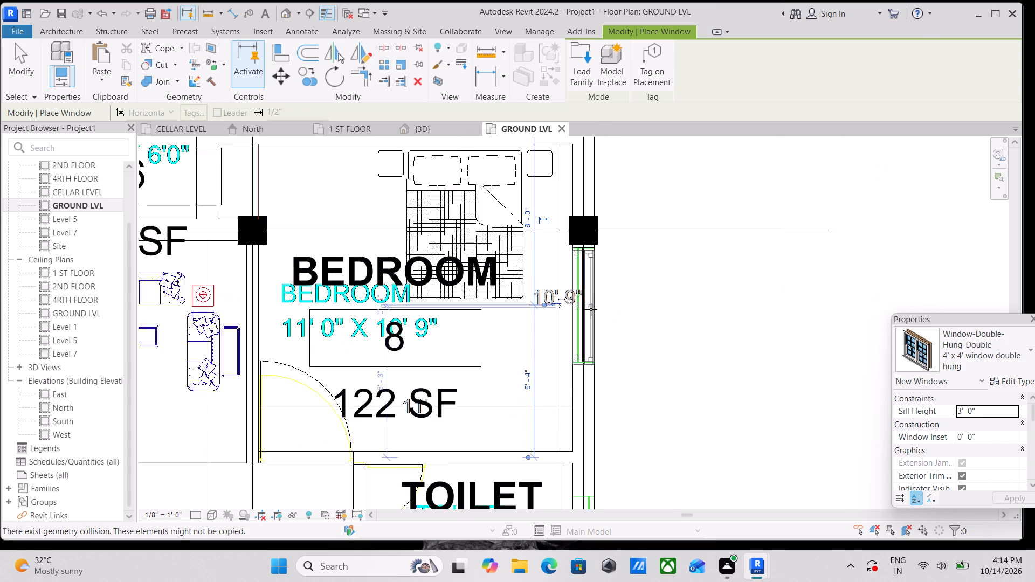
Leave window placement and examine the new windows on the ground level's outer walls from several sides in the 3D view.
scroll(623, 311, down, 3)
middle_drag(623, 311, 633, 268)
middle_drag(678, 350, 685, 288)
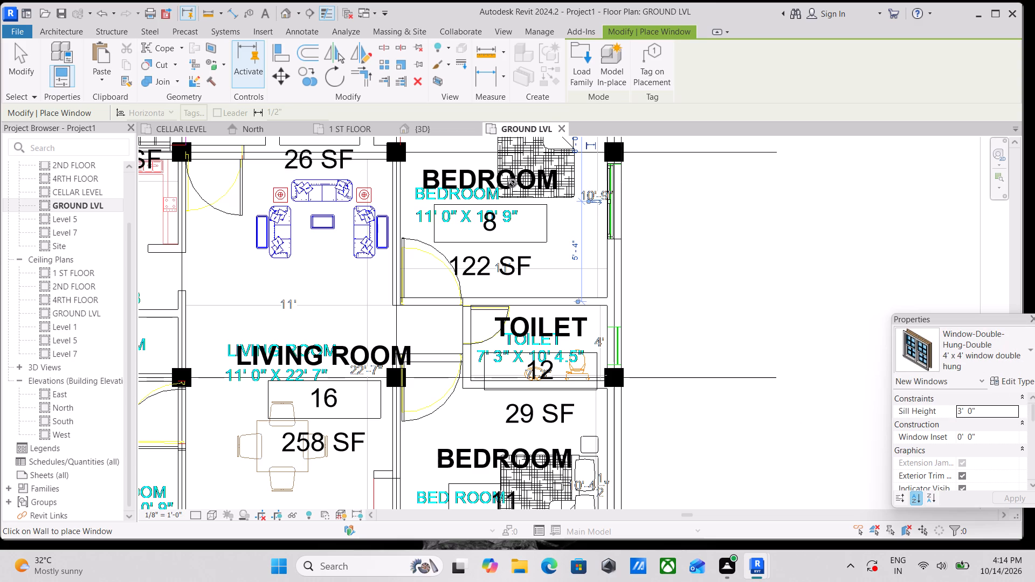
click(411, 128)
scroll(417, 224, down, 2)
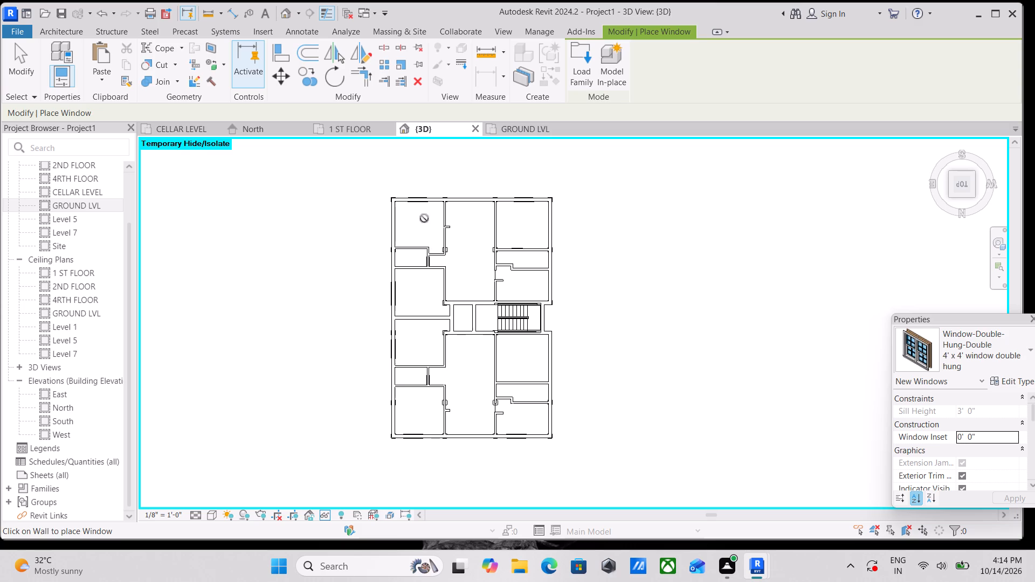
key(Escape)
shift+middle_drag(454, 405, 467, 375)
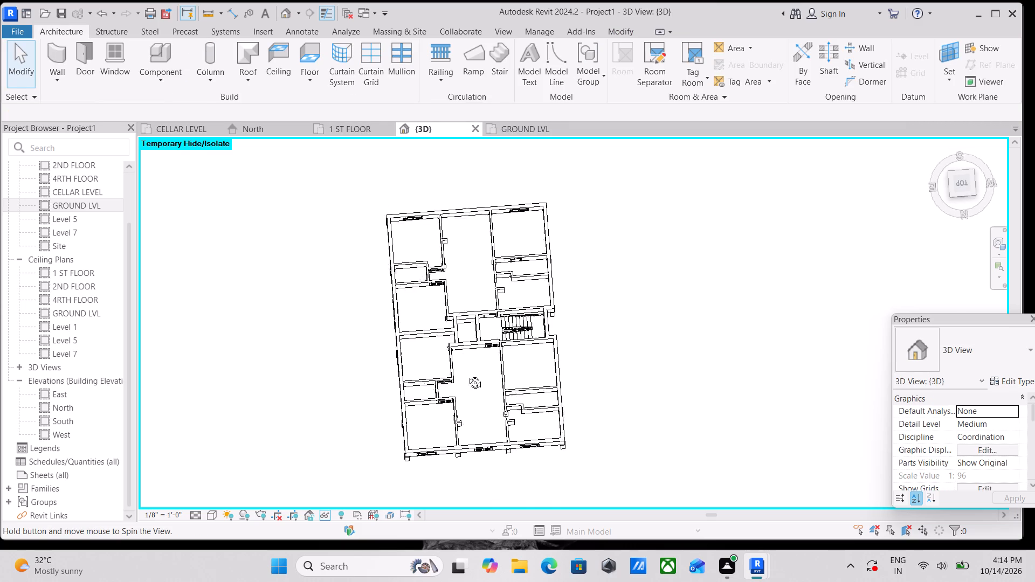
shift+middle_drag(467, 375, 543, 114)
shift+middle_drag(515, 320, 473, 250)
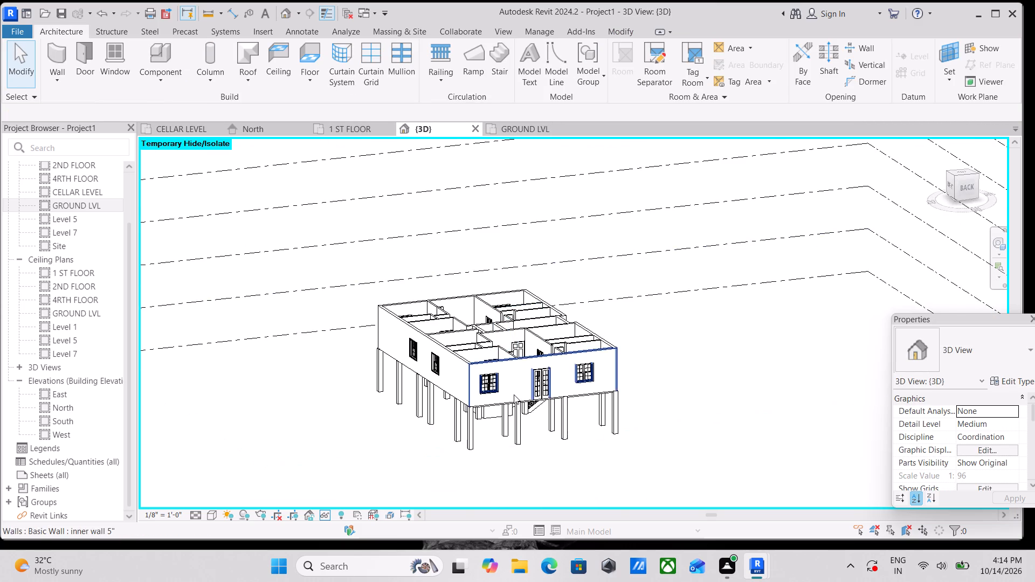
shift+middle_drag(514, 381, 560, 359)
scroll(525, 364, up, 6)
shift+middle_drag(526, 323, 528, 324)
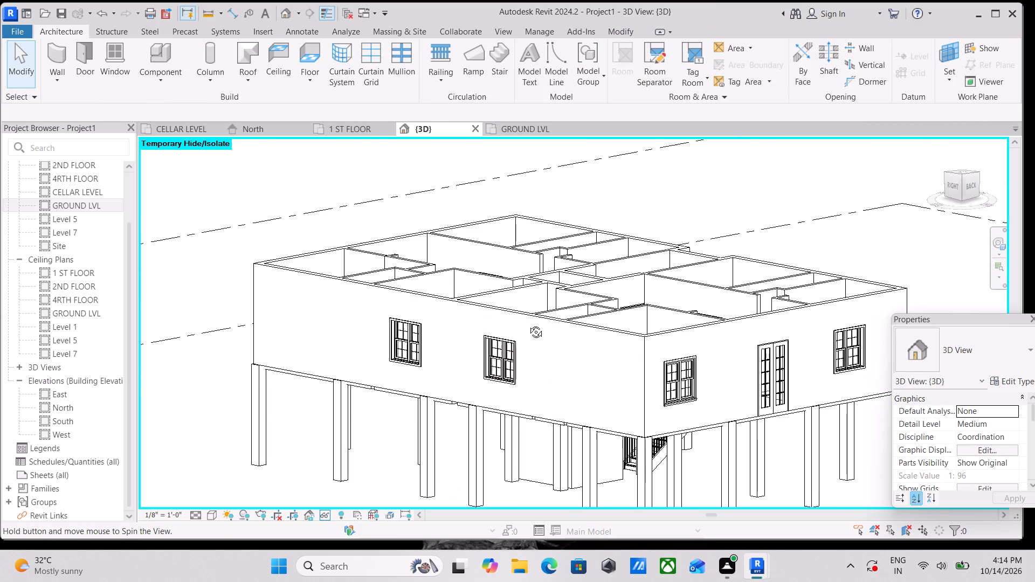
shift+middle_drag(528, 324, 576, 364)
shift+middle_drag(509, 332, 555, 403)
middle_drag(548, 384, 596, 358)
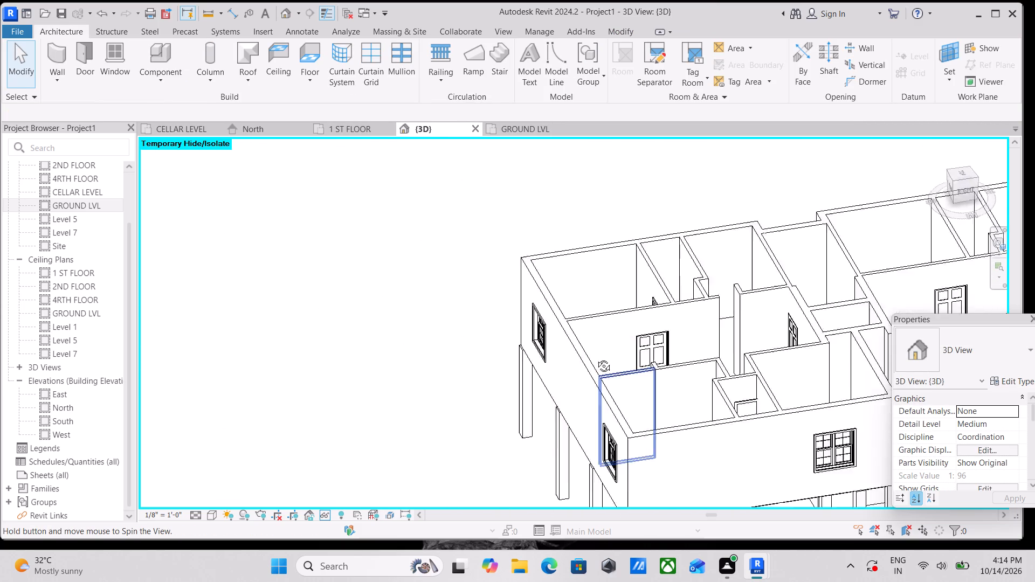
middle_drag(596, 358, 396, 387)
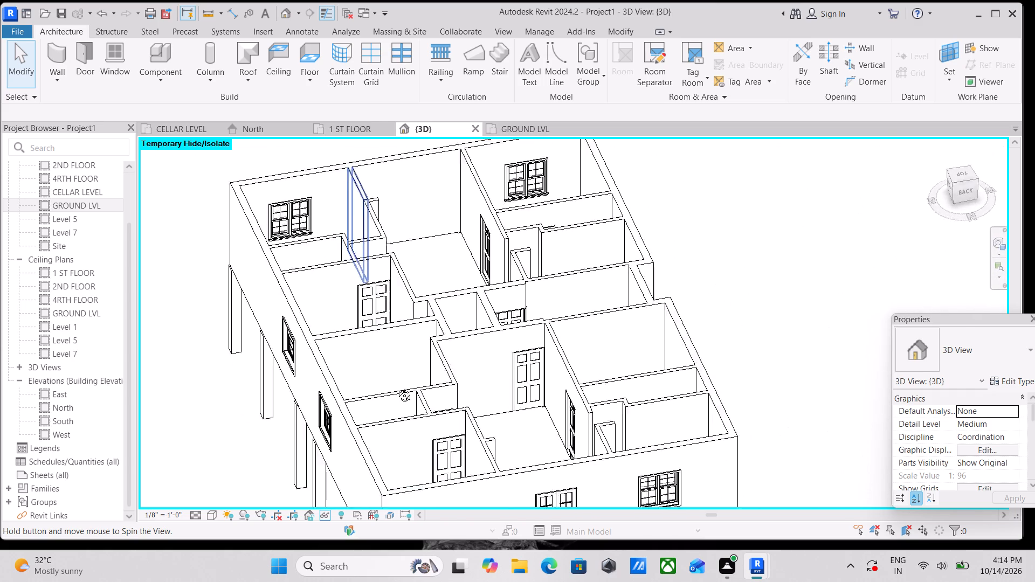
middle_drag(396, 387, 379, 253)
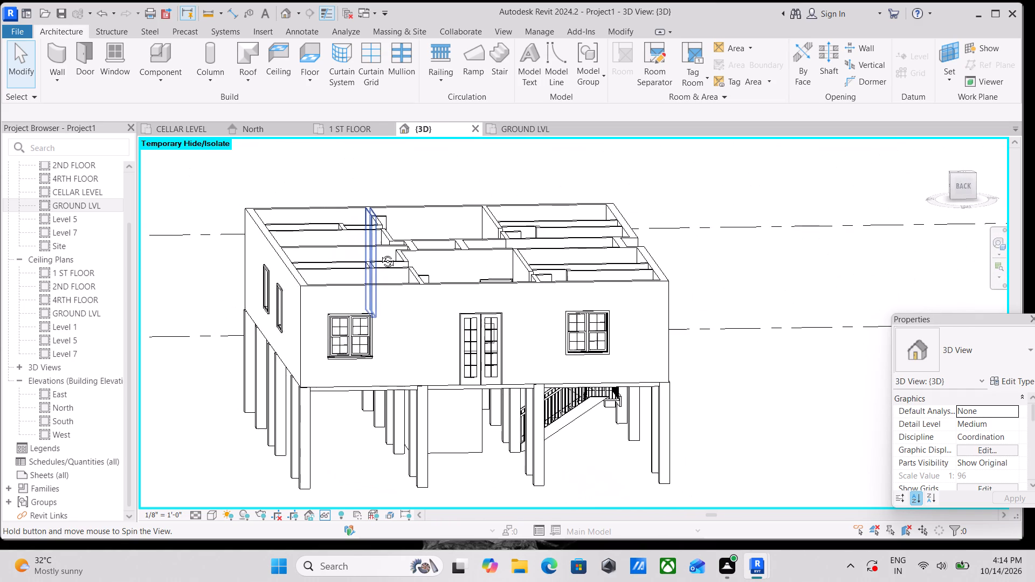
middle_drag(379, 253, 417, 258)
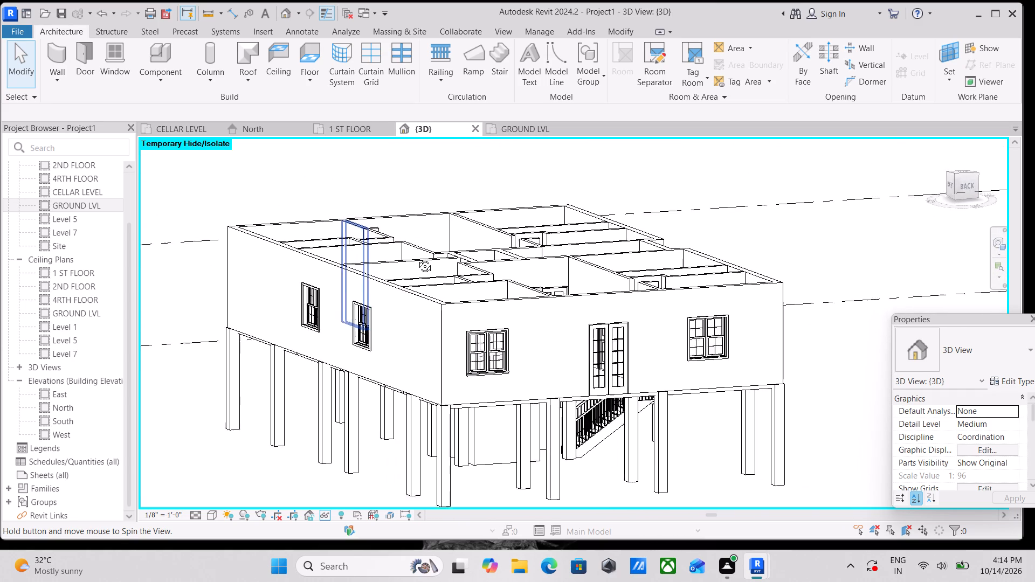
middle_drag(417, 258, 439, 283)
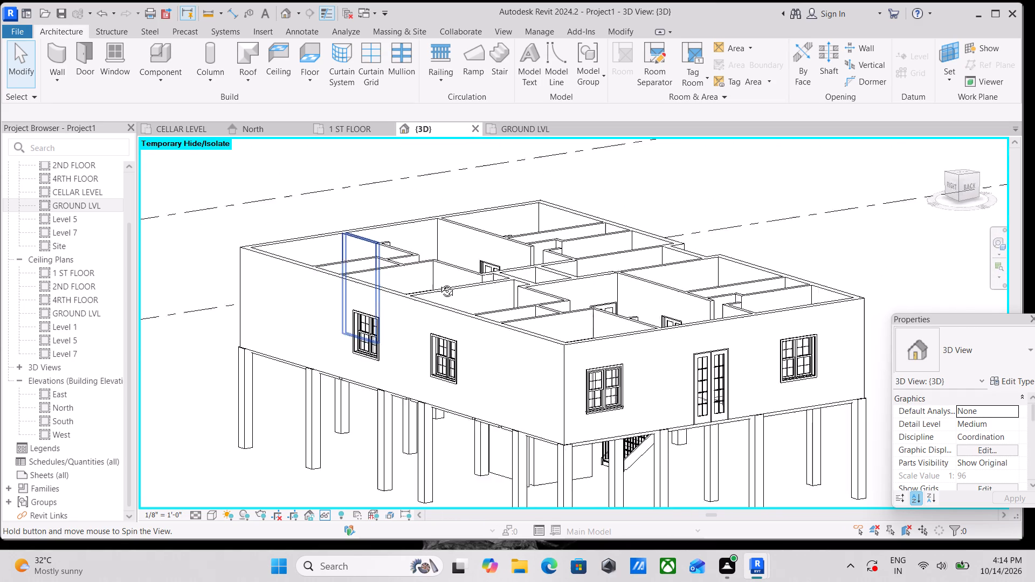
middle_drag(439, 283, 401, 343)
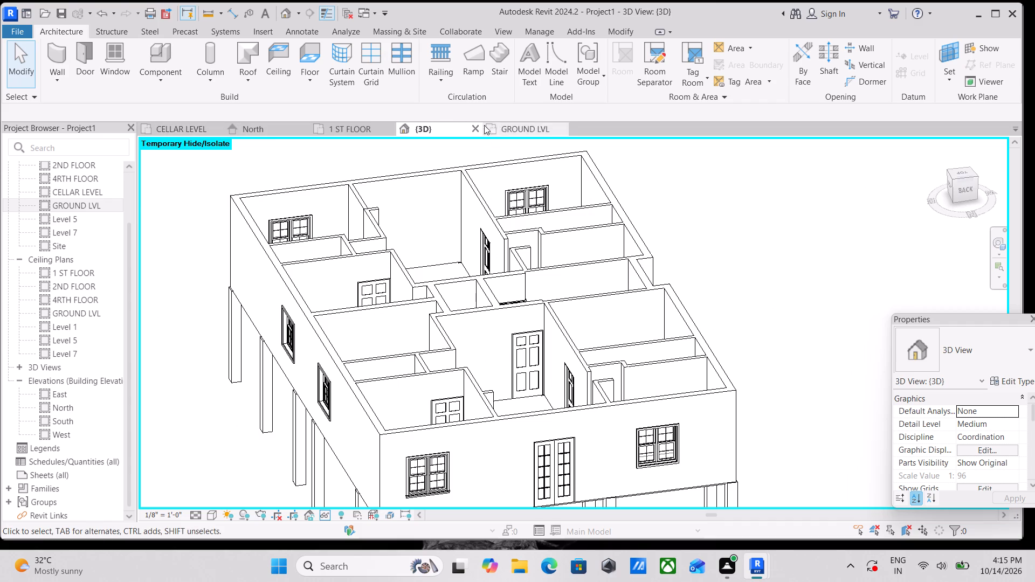
Restart window placement in the GROUND LVL plan and review the type properties of the 4' x 4' double-hung window.
click(502, 130)
scroll(484, 290, down, 3)
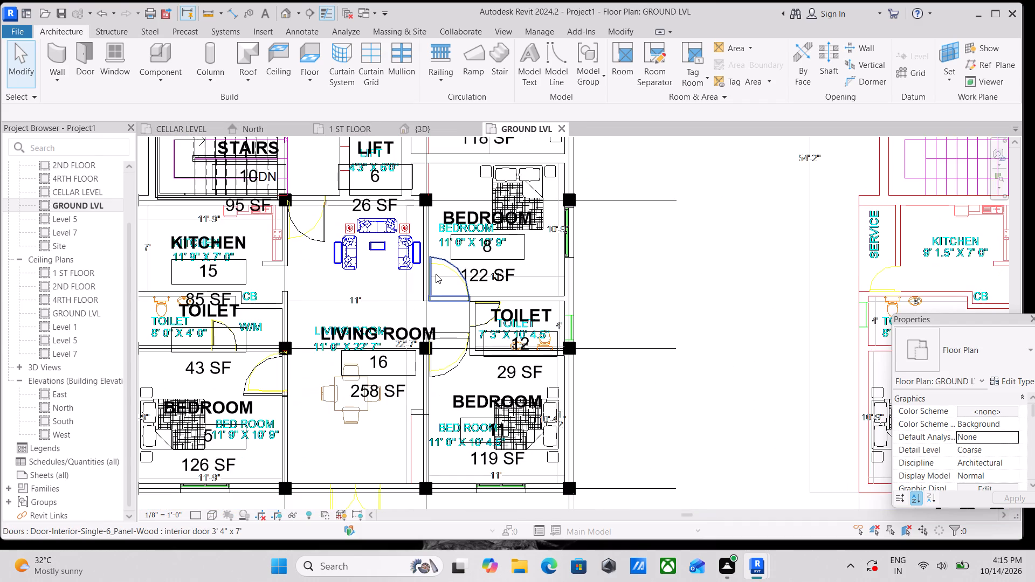
text(wn)
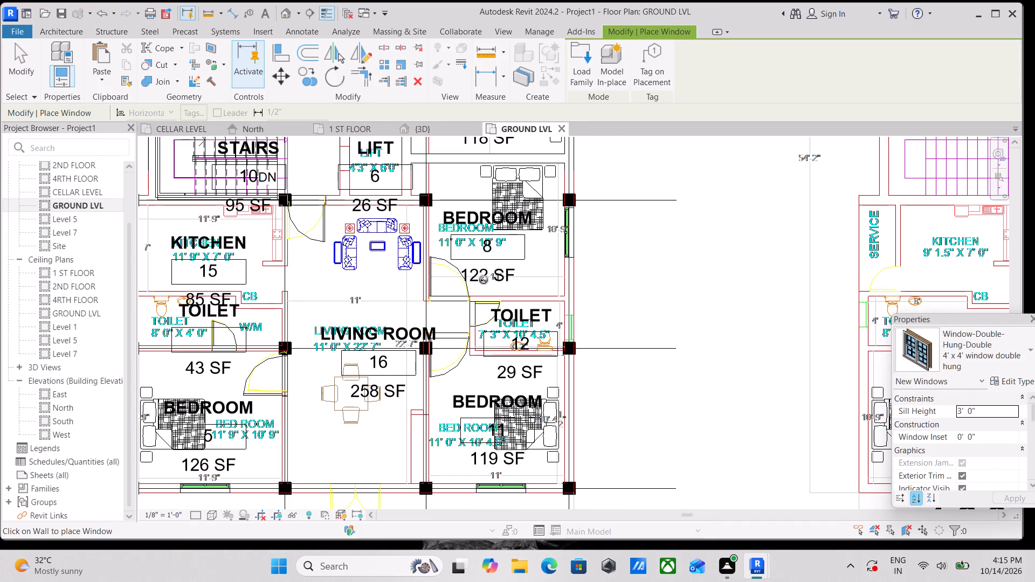
middle_drag(393, 253, 376, 404)
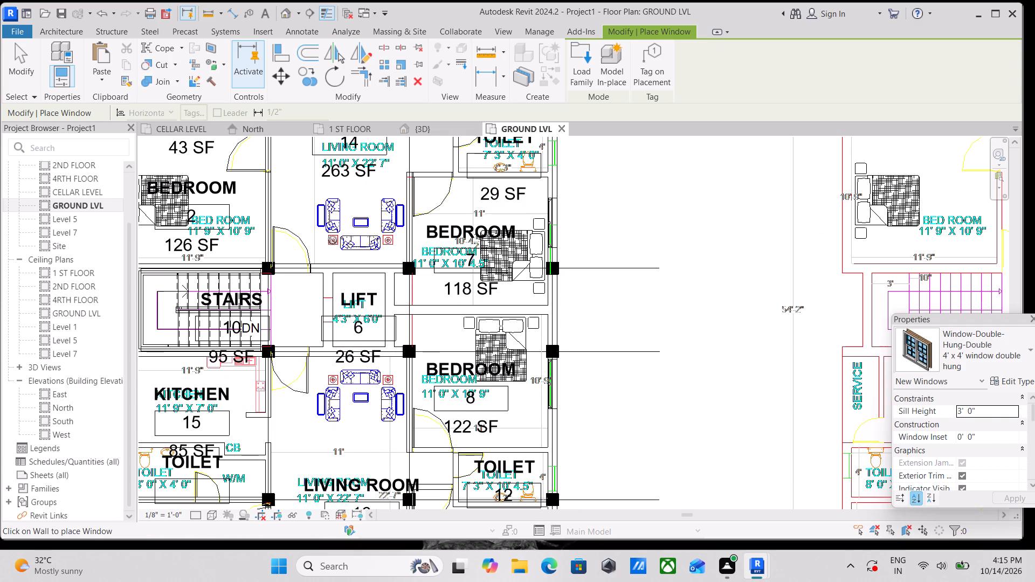
middle_drag(334, 247, 333, 362)
middle_drag(297, 230, 291, 392)
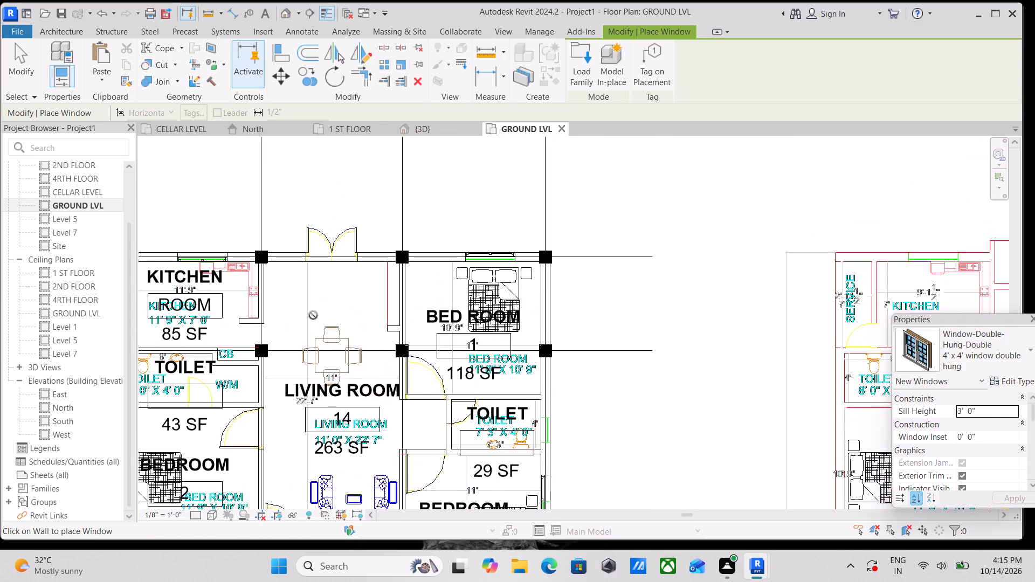
middle_drag(329, 292, 397, 165)
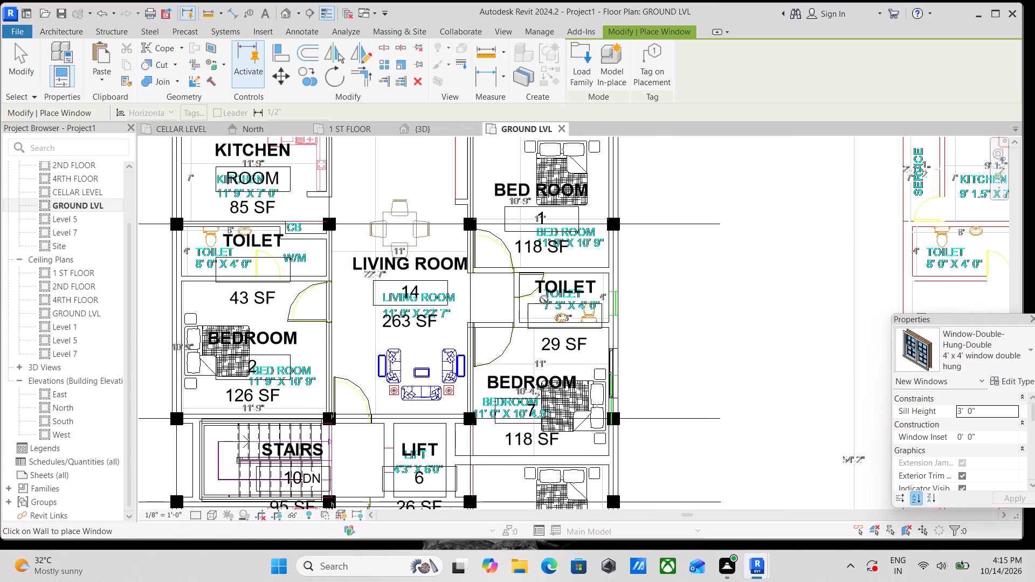
click(1017, 382)
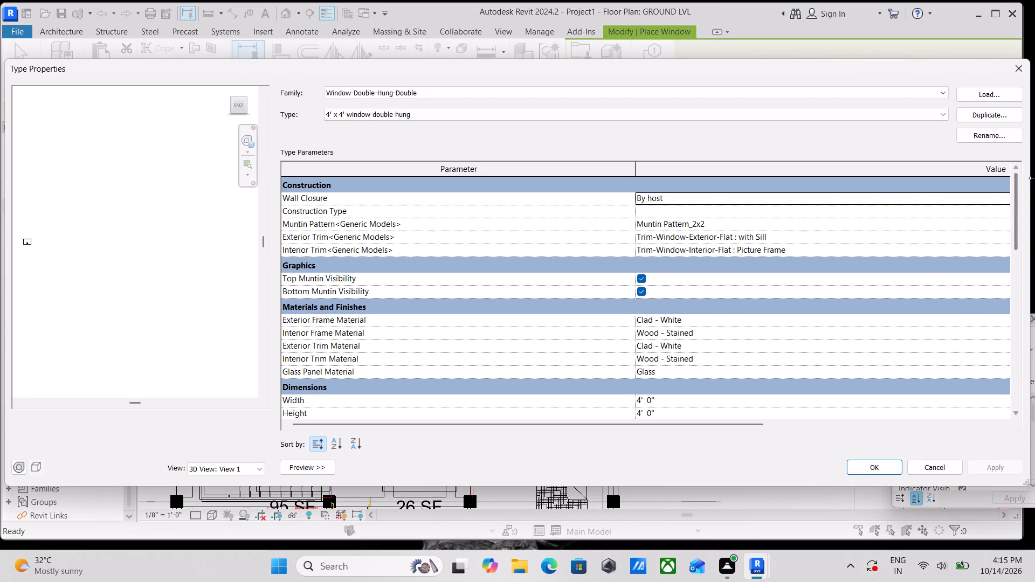
click(1019, 65)
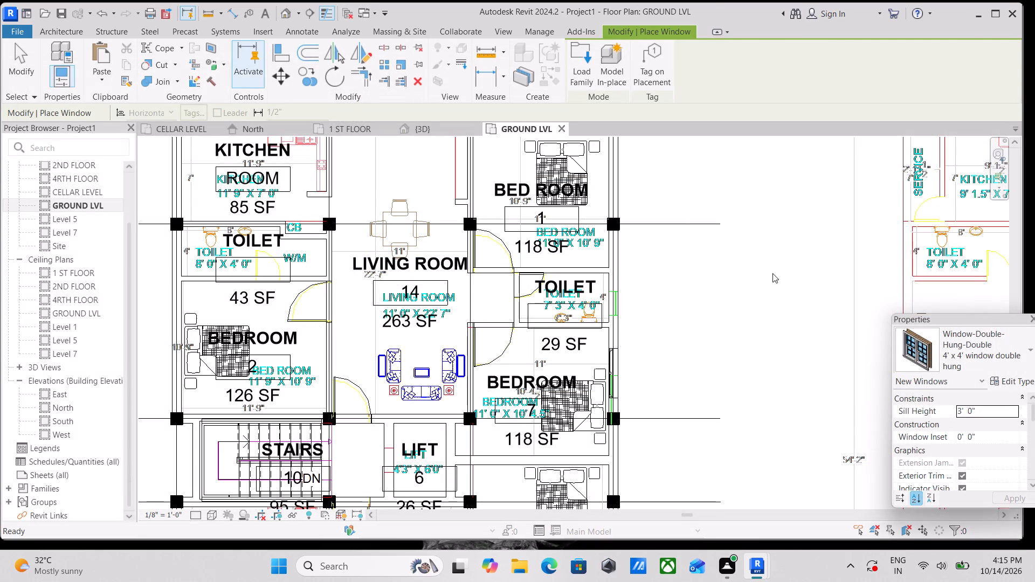
Open the window family library and compare previews of the louvred, sliding, single-hung, casement and shaped fixed families.
click(575, 79)
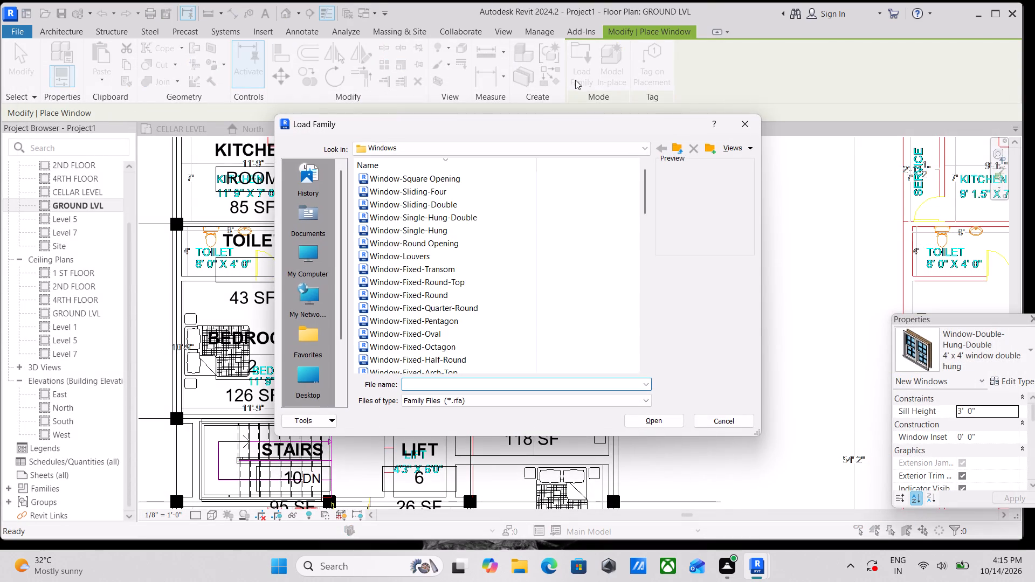
click(398, 253)
scroll(398, 253, down, 4)
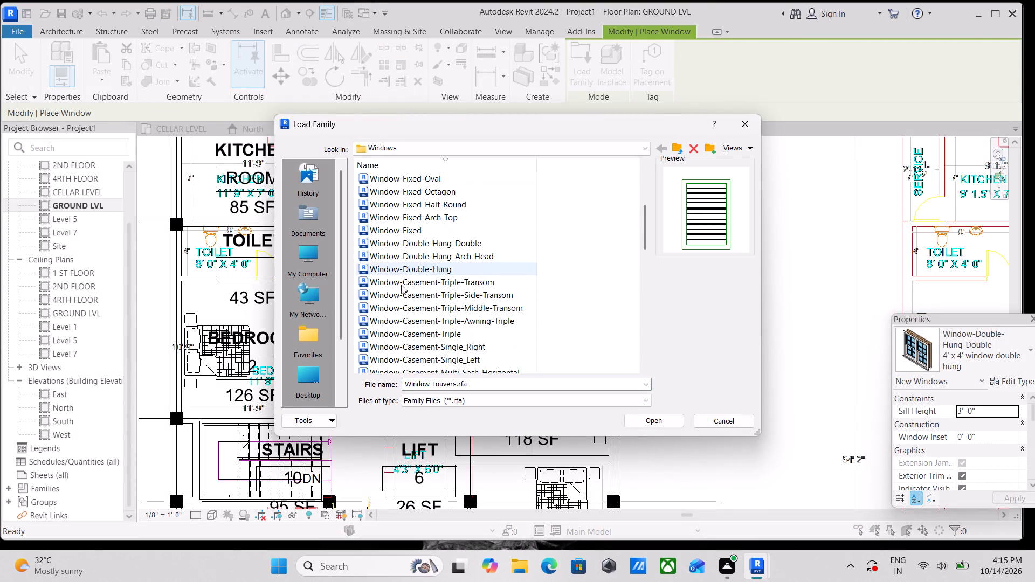
click(406, 296)
scroll(398, 254, up, 13)
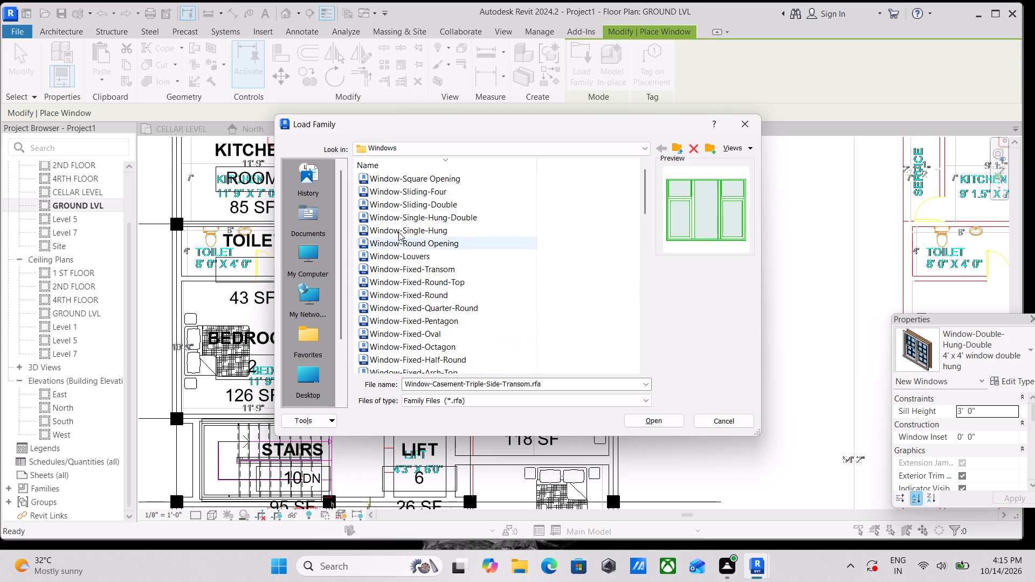
click(404, 181)
click(404, 195)
scroll(404, 195, up, 4)
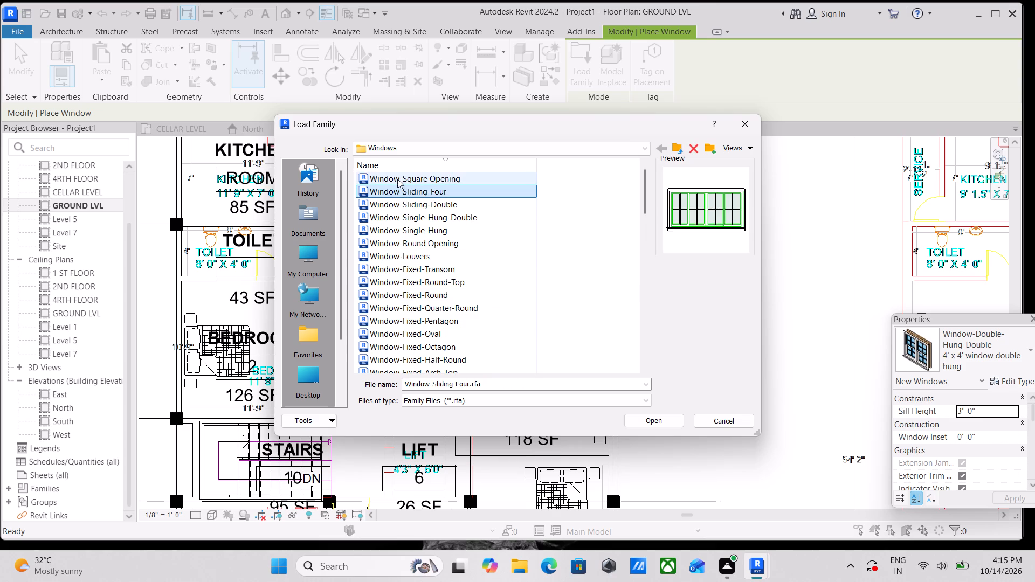
click(397, 176)
scroll(397, 178, down, 3)
scroll(396, 182, up, 8)
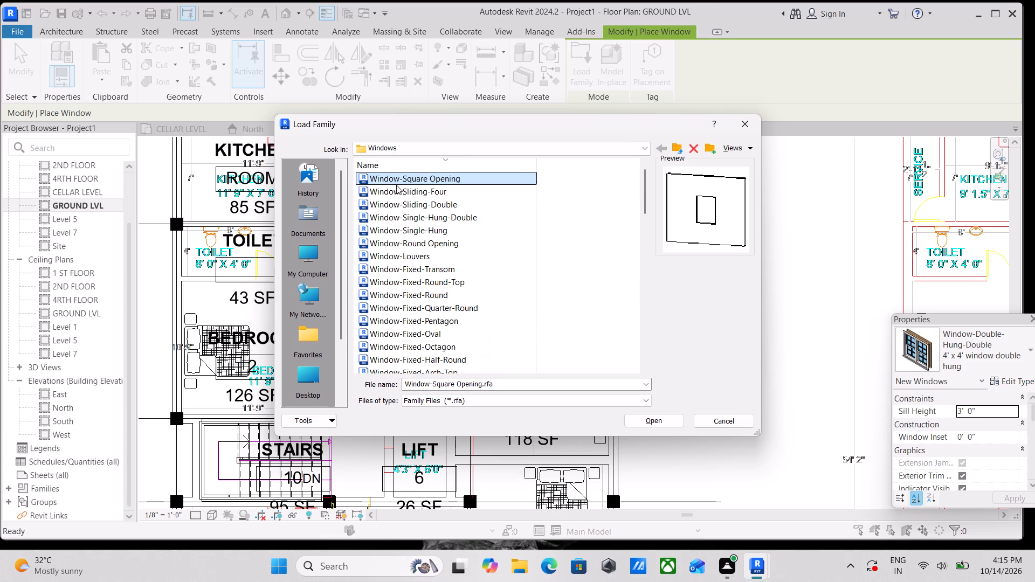
click(400, 194)
scroll(404, 219, up, 3)
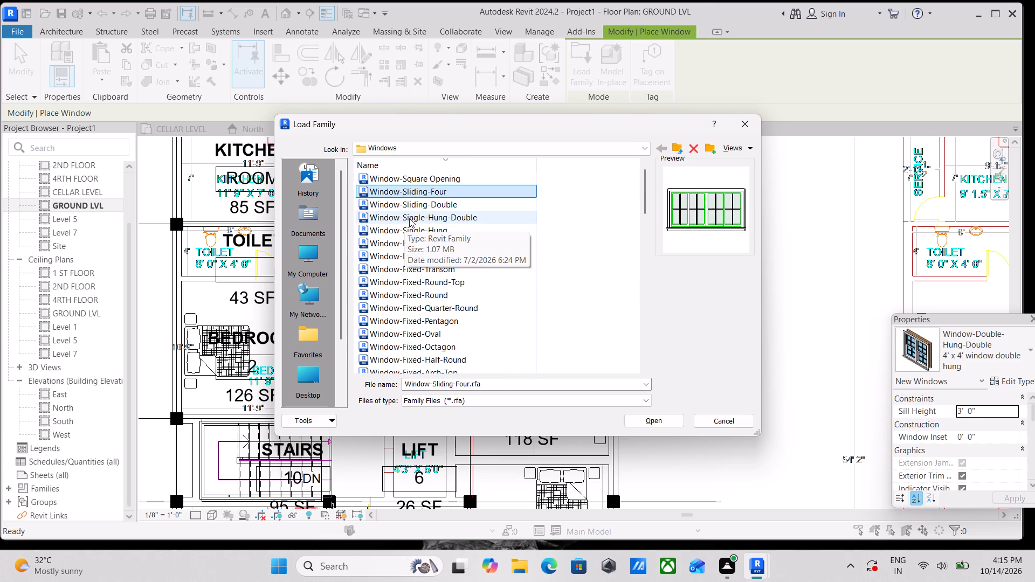
click(409, 218)
click(408, 202)
scroll(428, 260, down, 2)
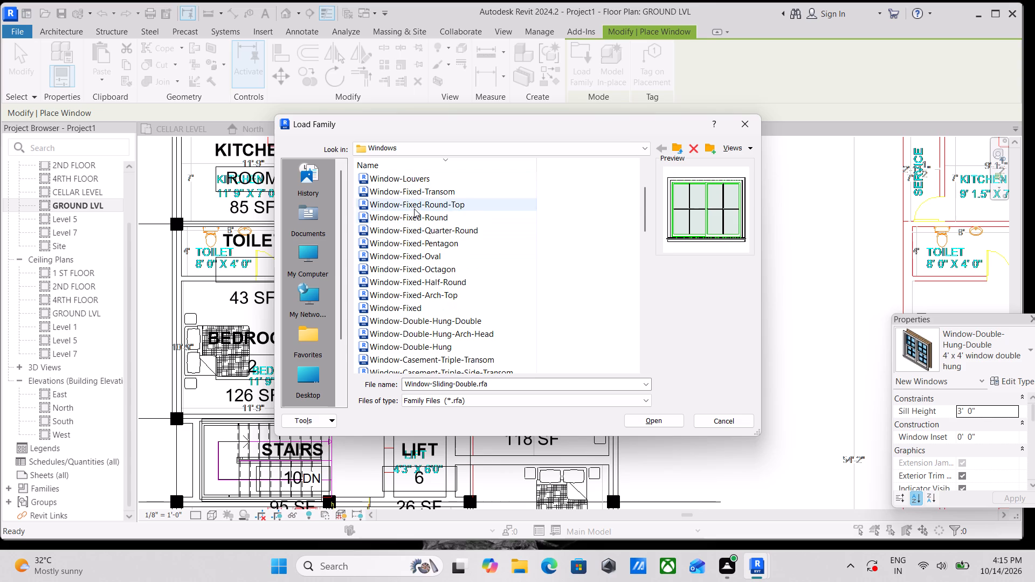
click(413, 190)
click(413, 179)
click(429, 231)
click(427, 245)
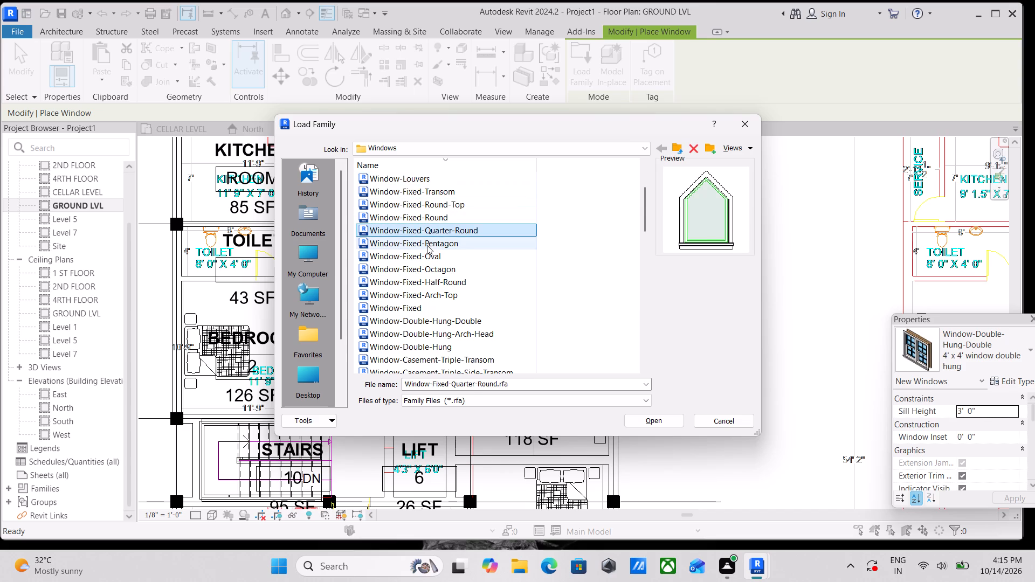
click(426, 257)
click(432, 273)
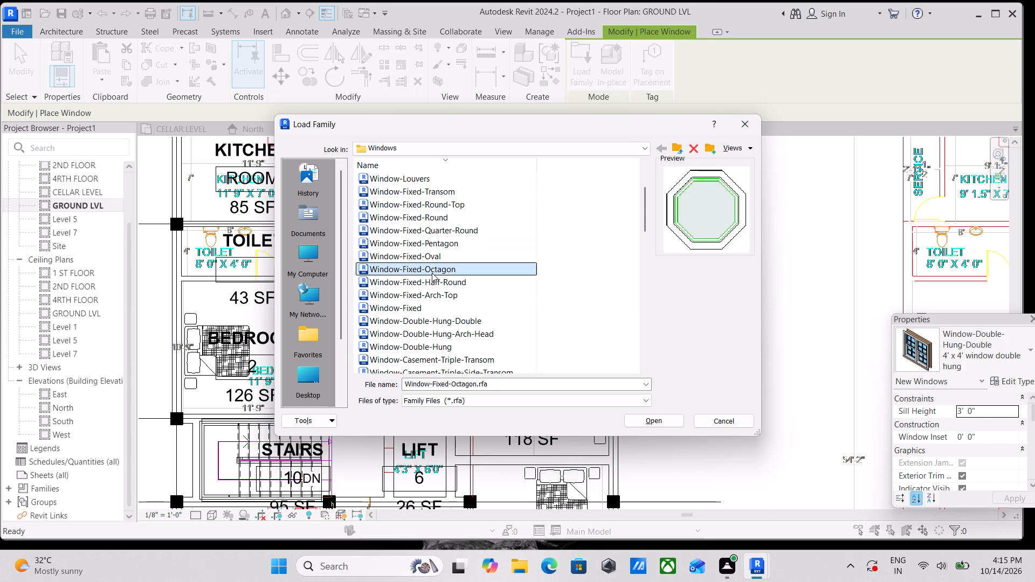
click(446, 238)
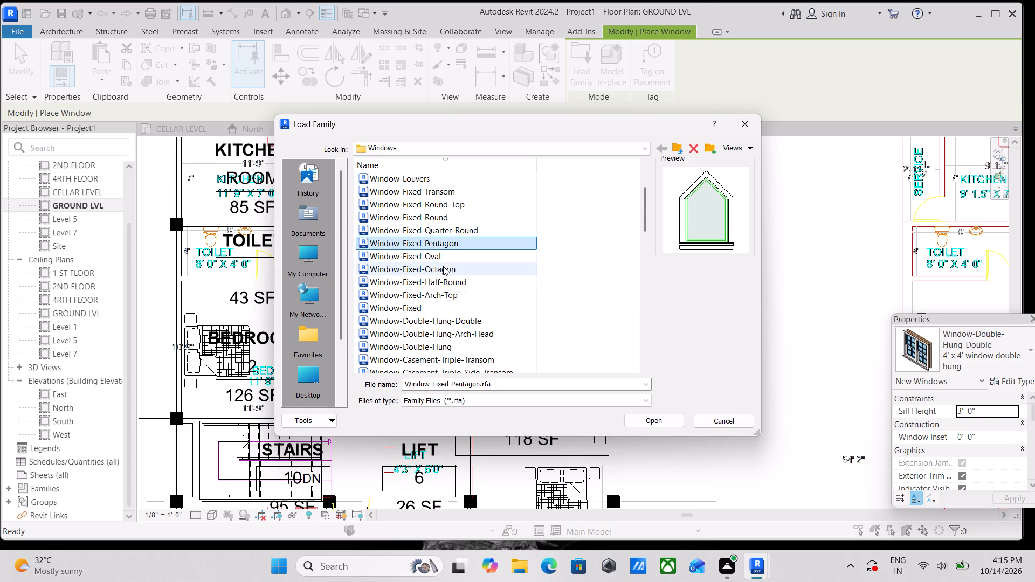
click(437, 273)
click(448, 278)
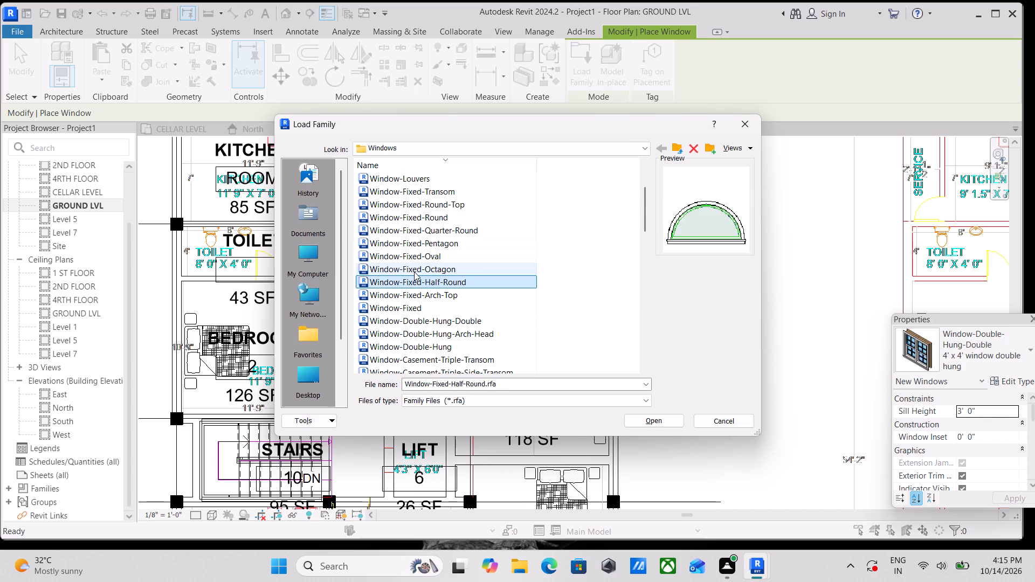
click(414, 272)
click(414, 278)
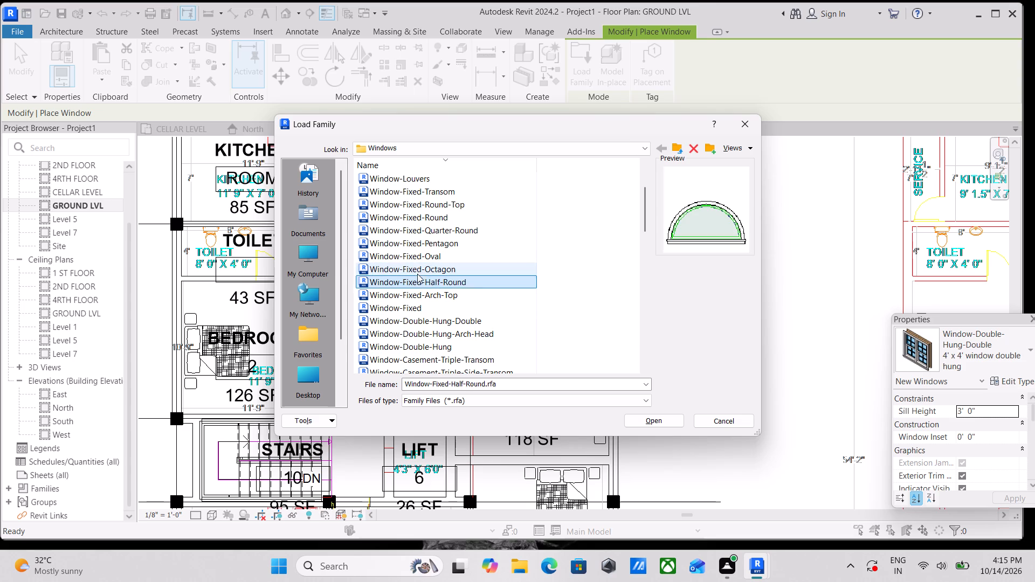
click(426, 271)
click(424, 293)
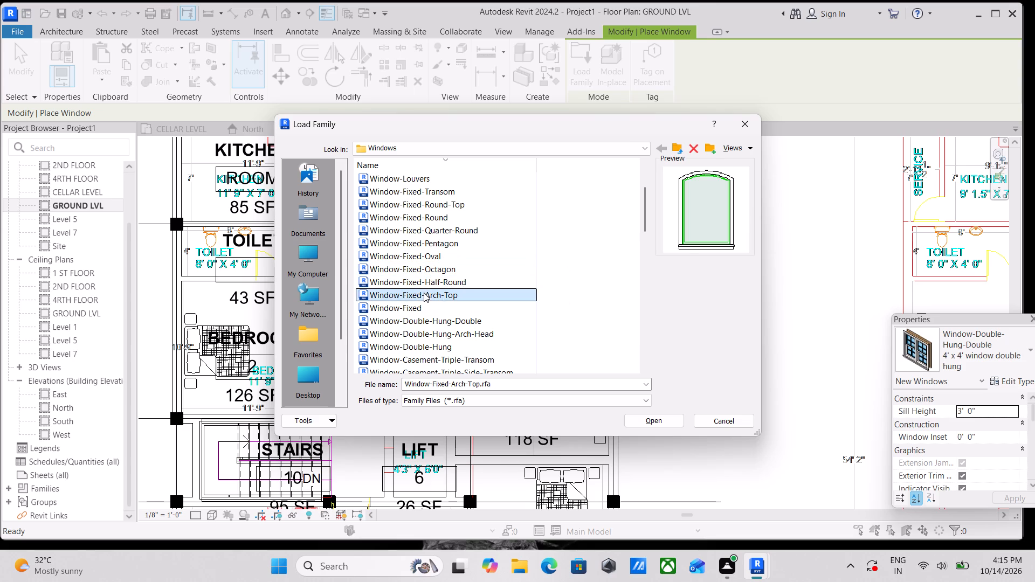
Load the Window-Fixed family with its 24" x 36" type.
click(405, 304)
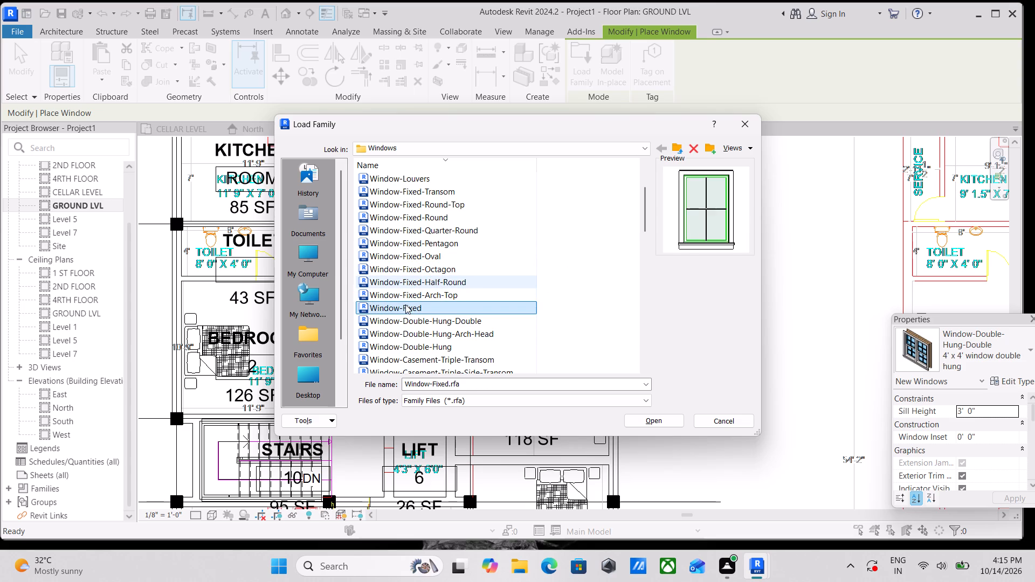
click(640, 420)
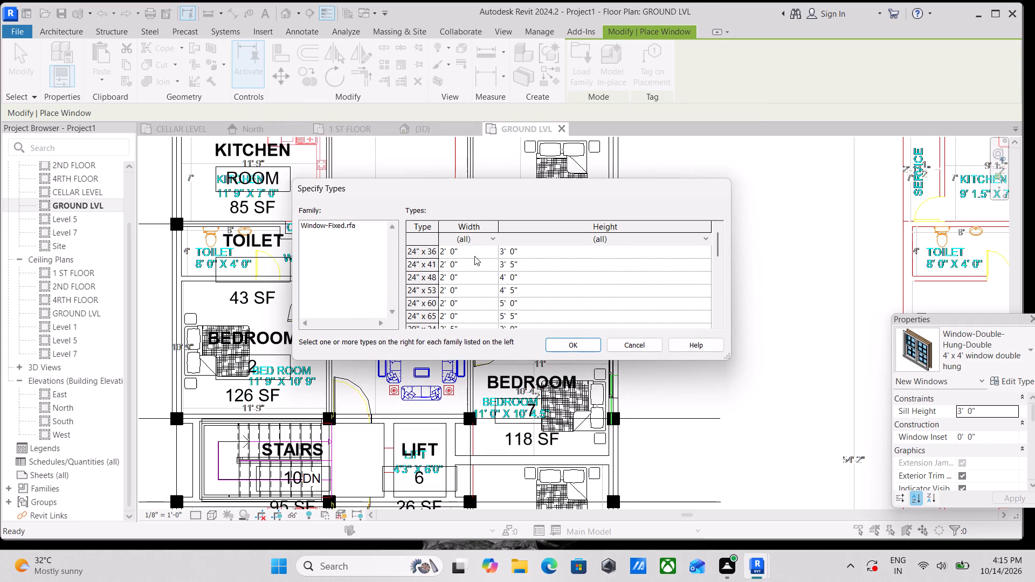
click(459, 254)
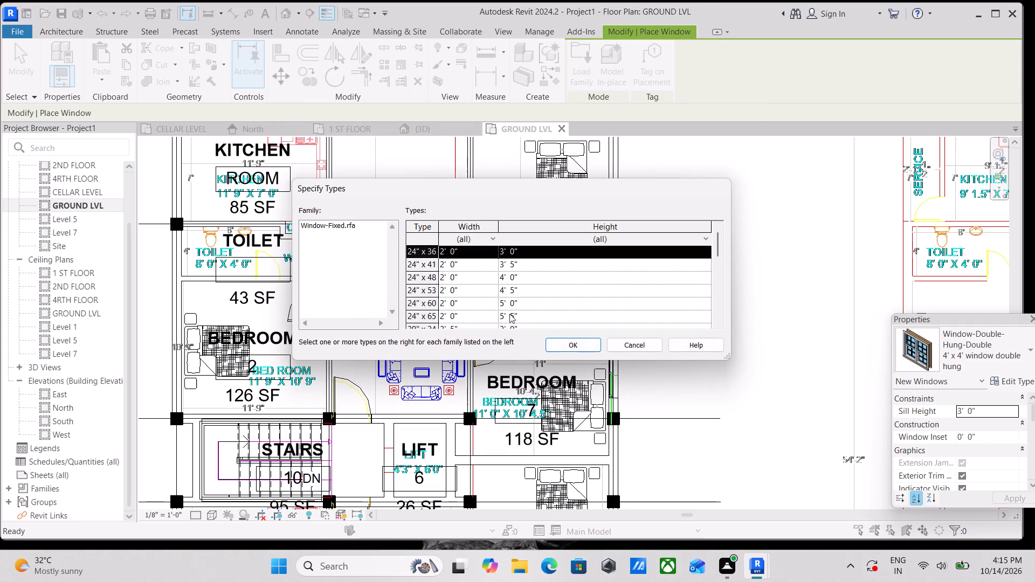
scroll(500, 308, down, 2)
scroll(500, 308, up, 3)
scroll(500, 308, down, 6)
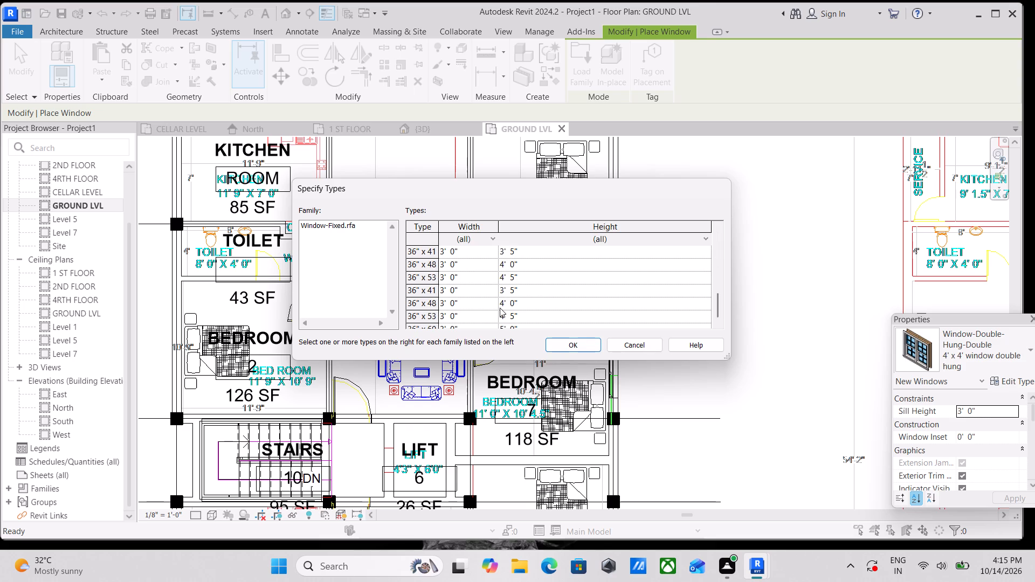
scroll(500, 308, up, 10)
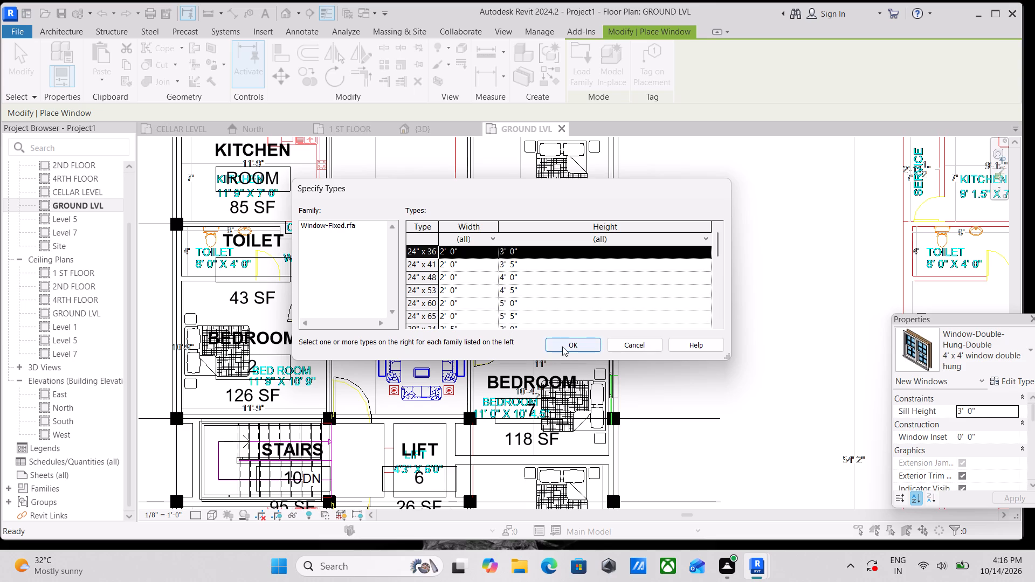
click(562, 347)
With a 7' 0" sill height, place a 24" x 36" fixed window over the green outline in the toilet's outer wall between Bedrooms 1 and 7.
scroll(646, 291, down, 1)
middle_drag(645, 305, 616, 372)
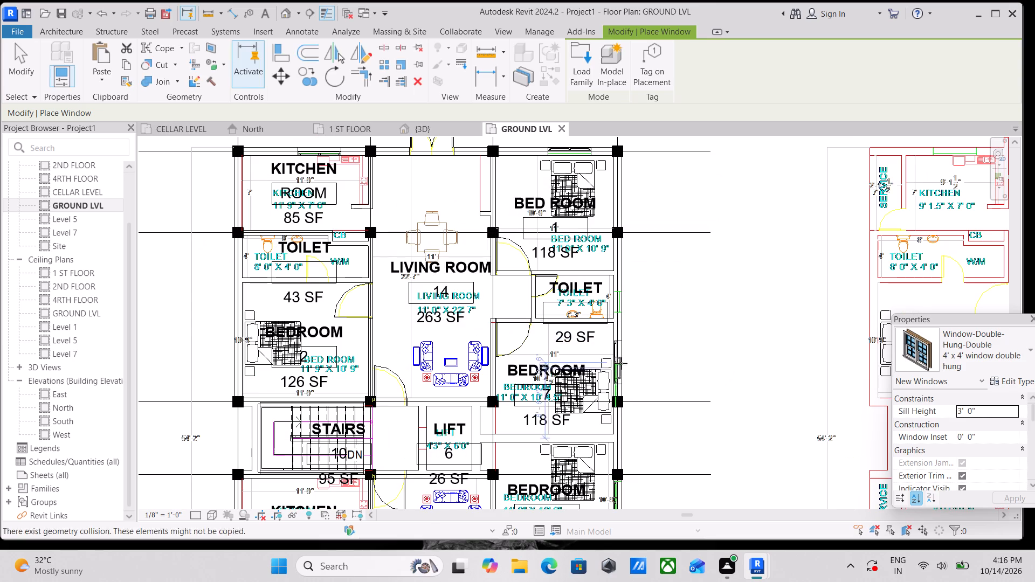
scroll(618, 297, up, 10)
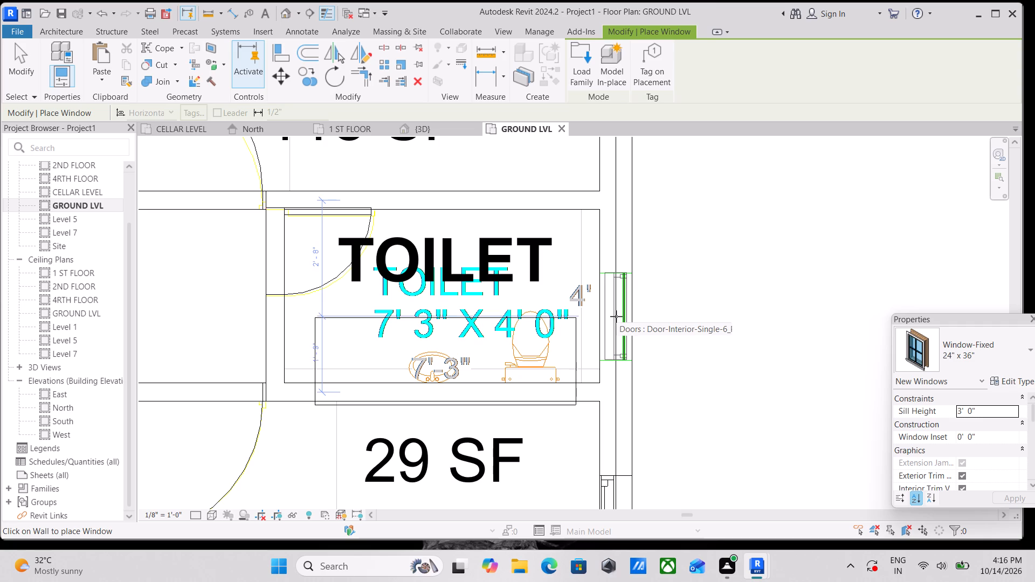
click(985, 409)
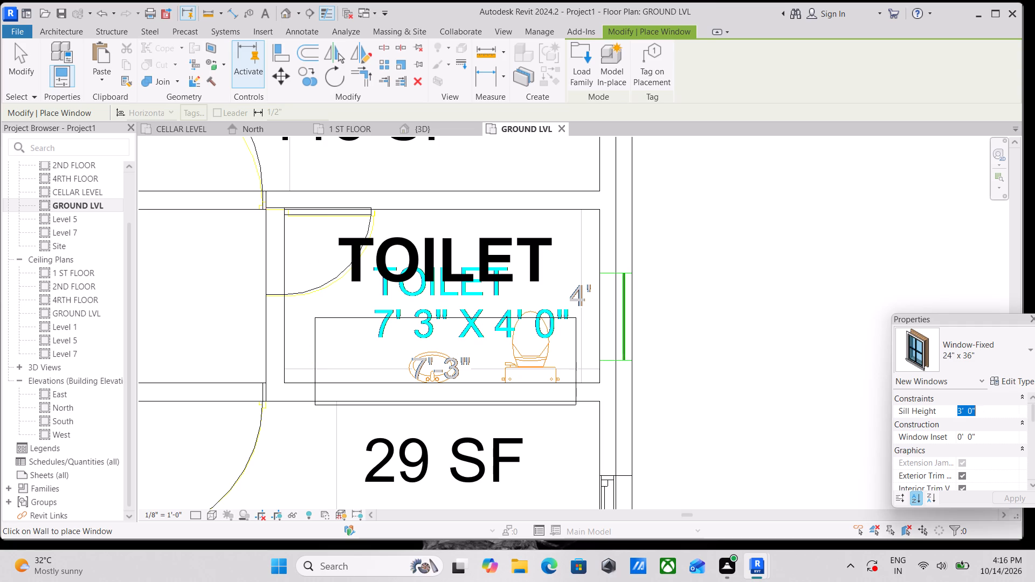
text(7')
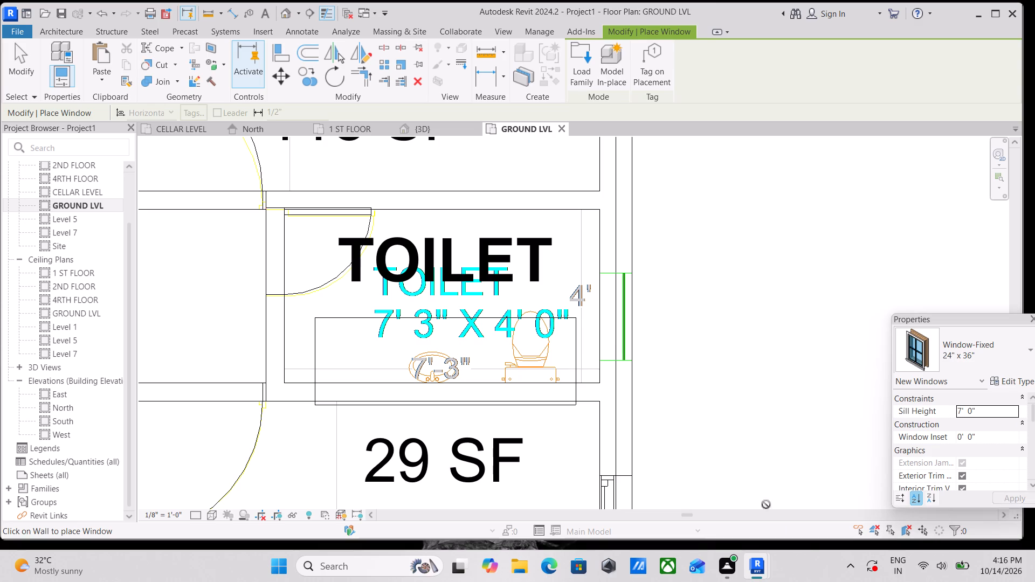
click(618, 316)
Place a 24" x 36" fixed window over the green outline in the outer wall of the toilet beside Kitchen 15, centred about 2'-8" from grid E.
scroll(690, 336, down, 2)
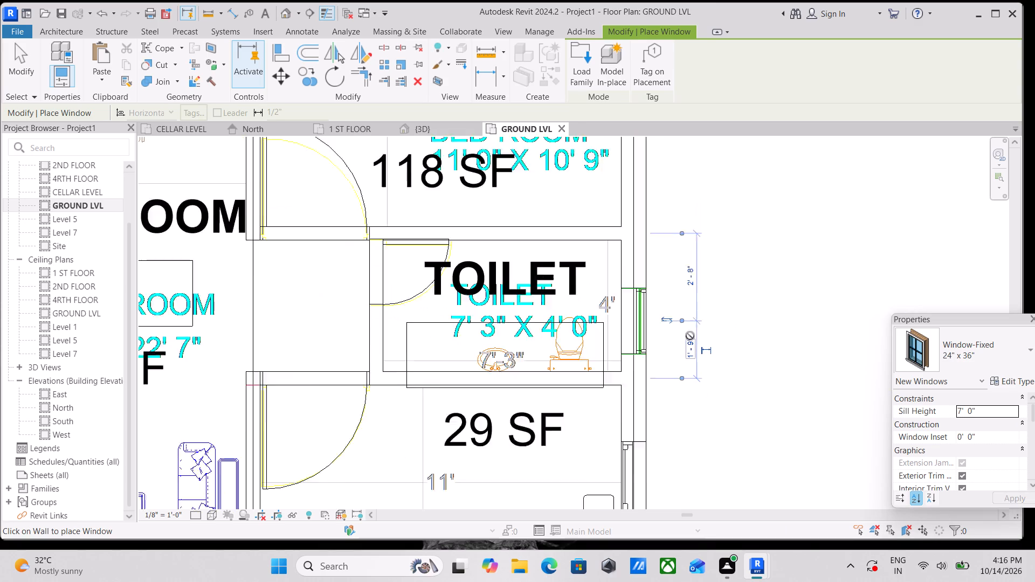
scroll(690, 336, down, 3)
middle_drag(696, 315, 828, 271)
scroll(366, 378, down, 1)
middle_drag(370, 374, 737, 263)
middle_drag(528, 370, 602, 287)
scroll(594, 422, down, 4)
middle_drag(593, 428, 594, 278)
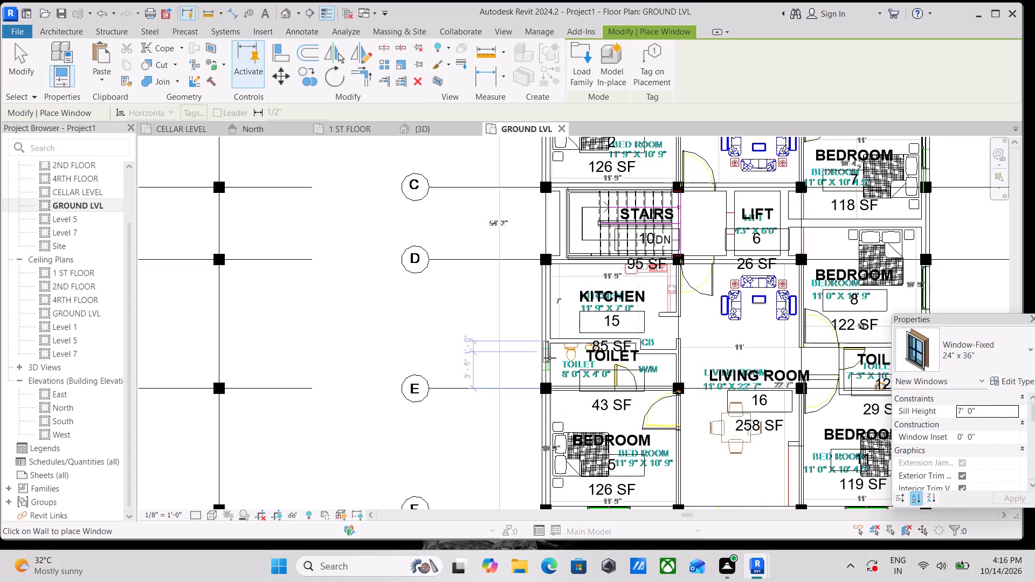
scroll(549, 365, up, 9)
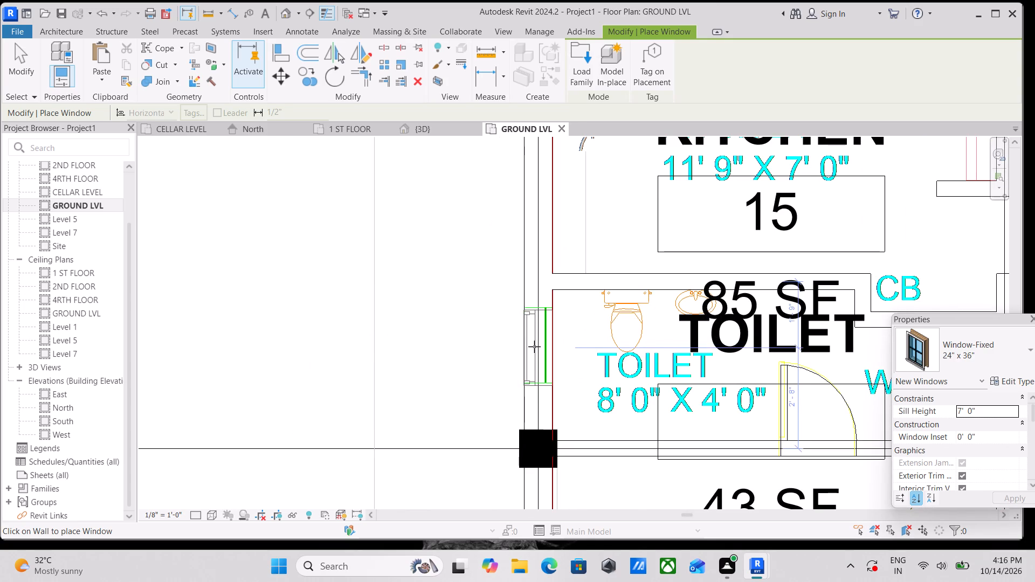
click(534, 347)
Place a 24" x 36" fixed window over the green outline in Toilet 12's outer wall, centred about 2'-4" from the Bedroom 8 partition.
scroll(534, 347, down, 7)
middle_drag(539, 345, 351, 214)
scroll(350, 214, up, 1)
scroll(572, 299, down, 2)
middle_drag(572, 299, 337, 254)
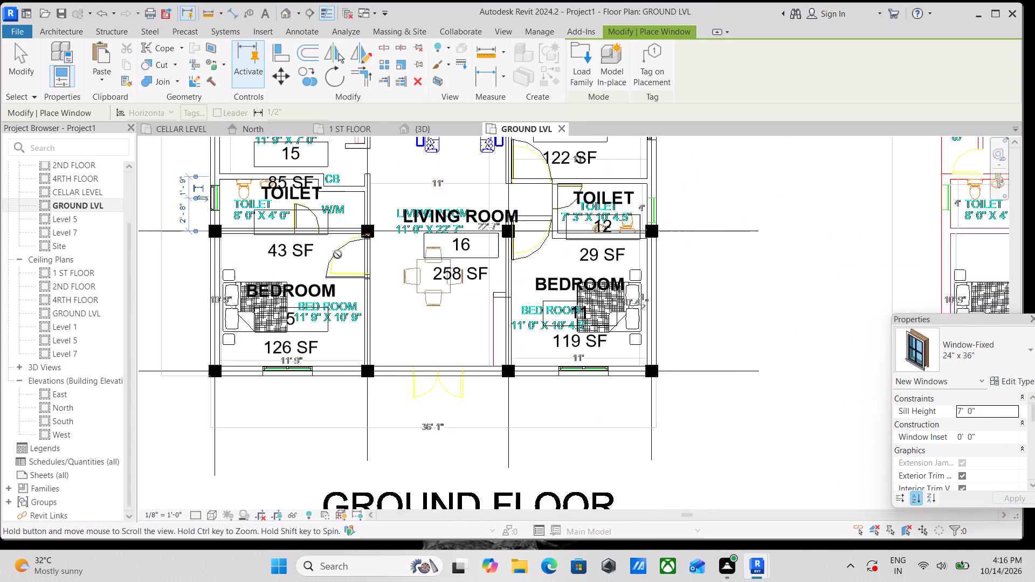
middle_drag(337, 254, 339, 254)
middle_drag(501, 264, 443, 394)
scroll(557, 337, up, 6)
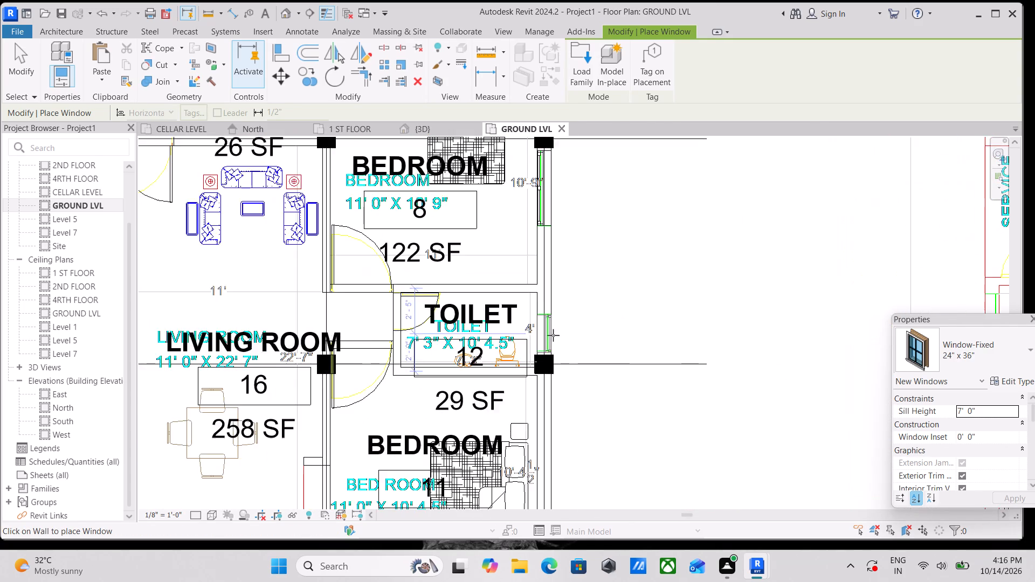
scroll(553, 335, up, 4)
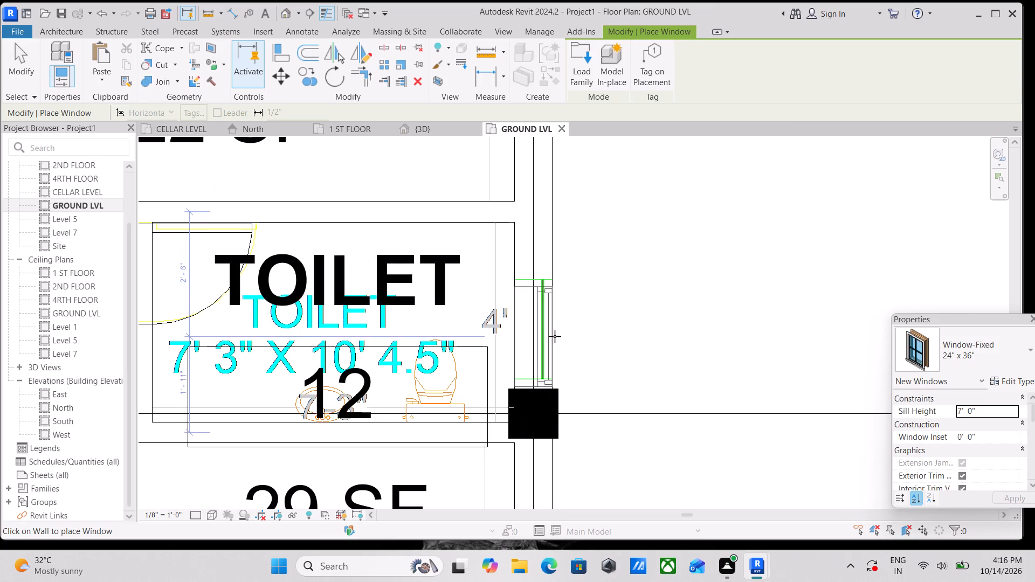
scroll(555, 332, up, 6)
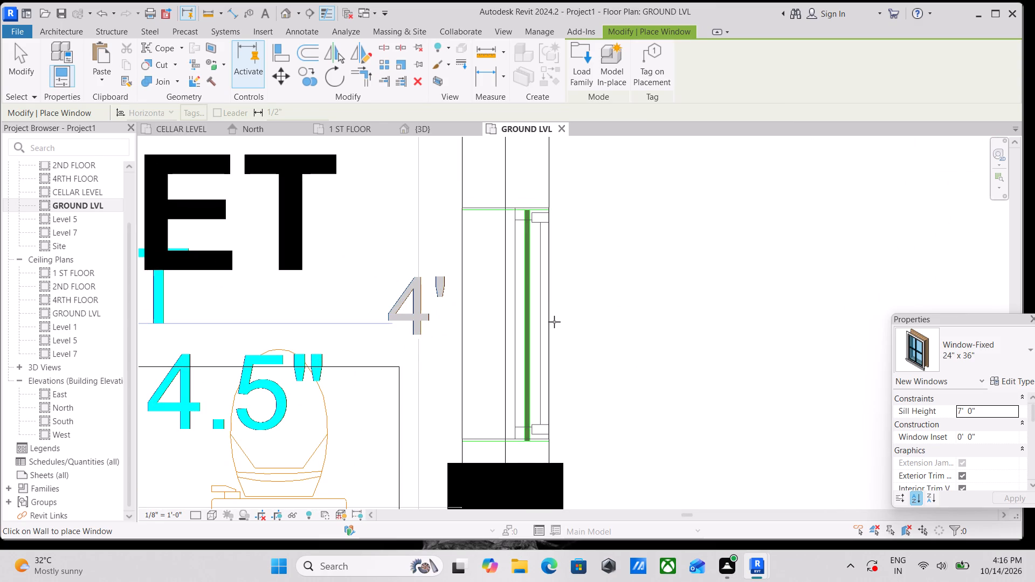
scroll(555, 328, up, 3)
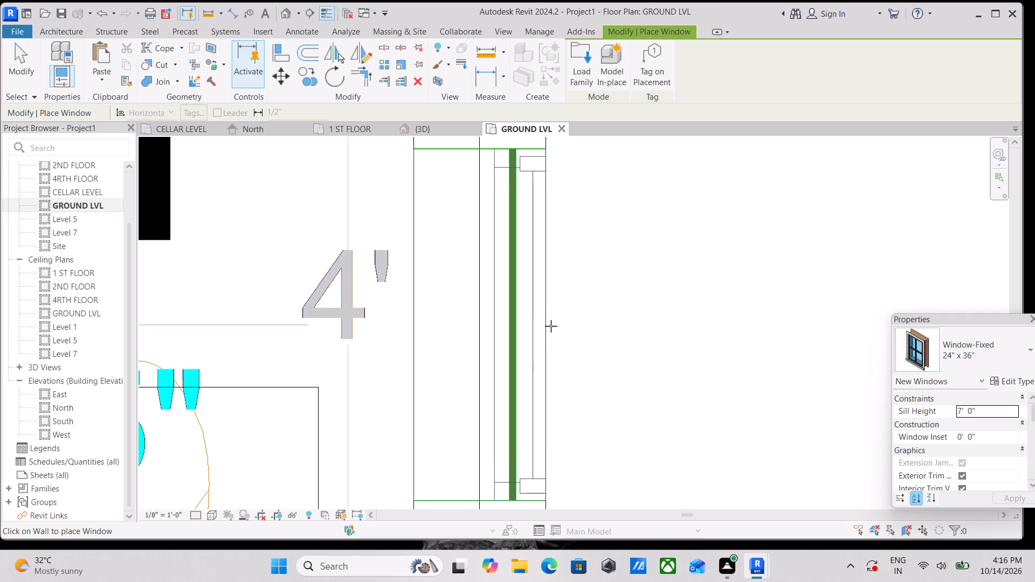
click(551, 326)
Place a 24" x 36" fixed window in the outer wall of the toilet between the kitchen and Bedroom 2, centred about 2'-7" from grid B.
scroll(551, 326, down, 5)
scroll(633, 290, down, 2)
middle_drag(633, 290, 604, 444)
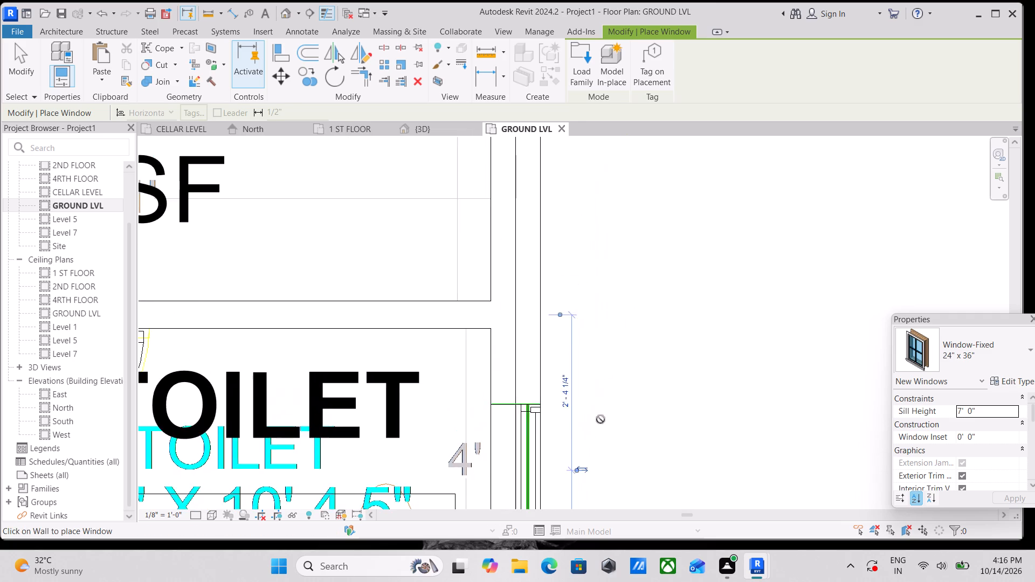
scroll(606, 254, down, 3)
middle_drag(598, 280, 596, 396)
middle_drag(597, 266, 595, 398)
middle_drag(559, 284, 561, 378)
scroll(561, 378, down, 2)
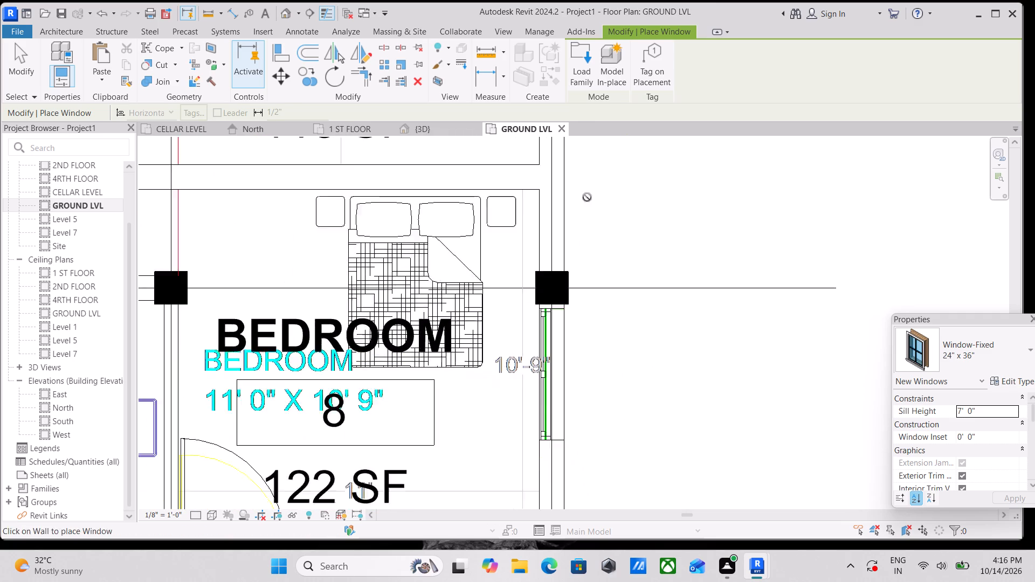
scroll(587, 197, down, 1)
middle_drag(587, 197, 589, 325)
scroll(603, 238, down, 1)
middle_drag(603, 238, 612, 357)
scroll(637, 257, down, 2)
middle_drag(637, 257, 651, 343)
middle_drag(668, 256, 670, 370)
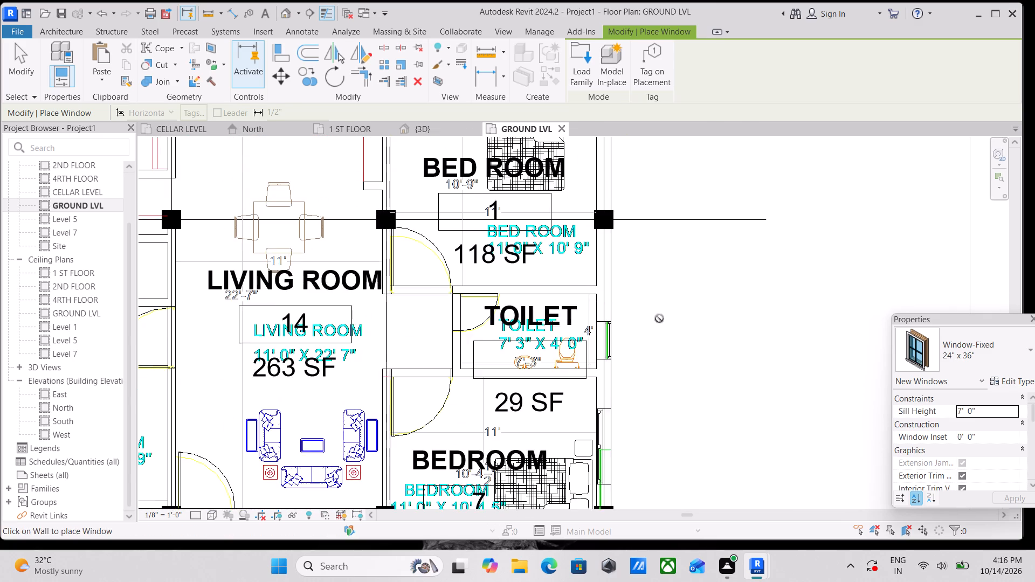
scroll(662, 241, down, 1)
middle_drag(662, 241, 751, 372)
scroll(458, 288, down, 2)
middle_drag(430, 289, 546, 198)
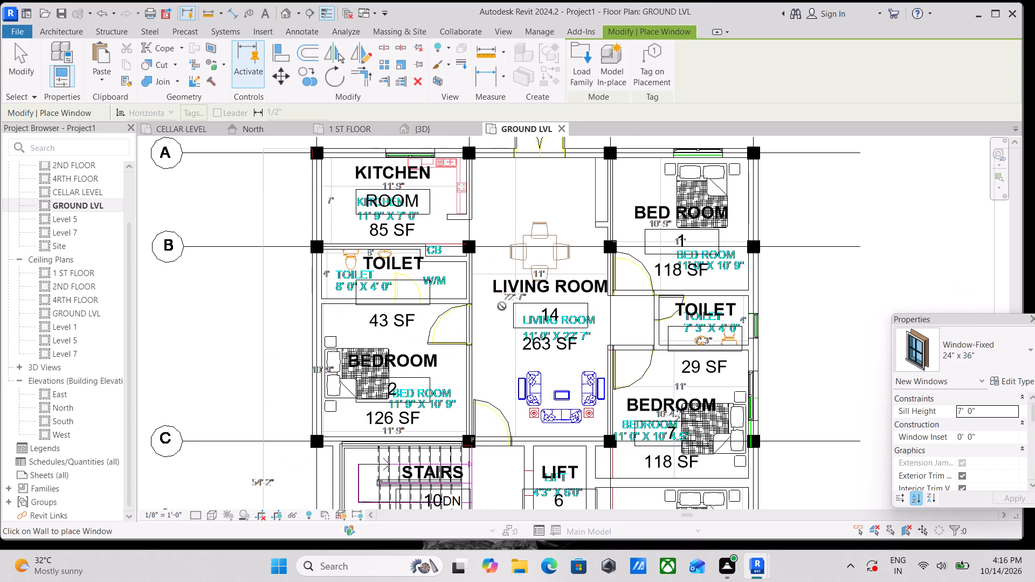
middle_drag(503, 304, 554, 192)
middle_drag(395, 188, 423, 328)
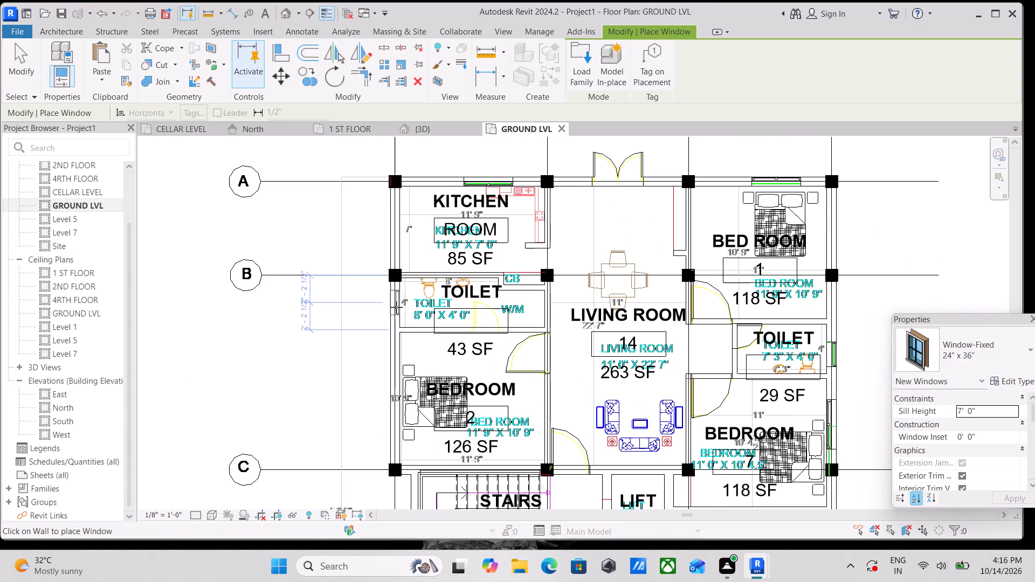
scroll(396, 308, up, 4)
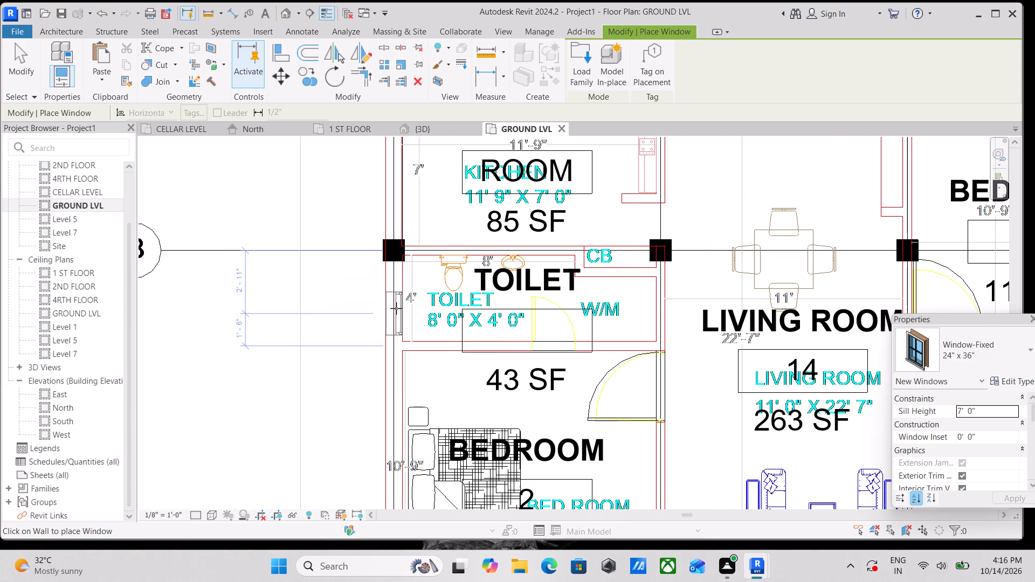
scroll(396, 308, up, 4)
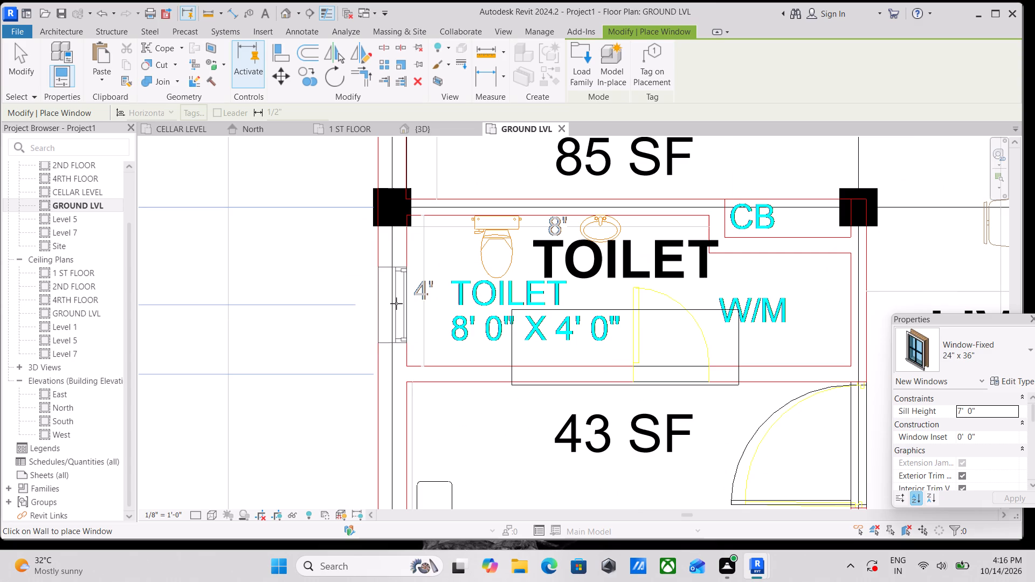
click(397, 303)
scroll(398, 316, down, 3)
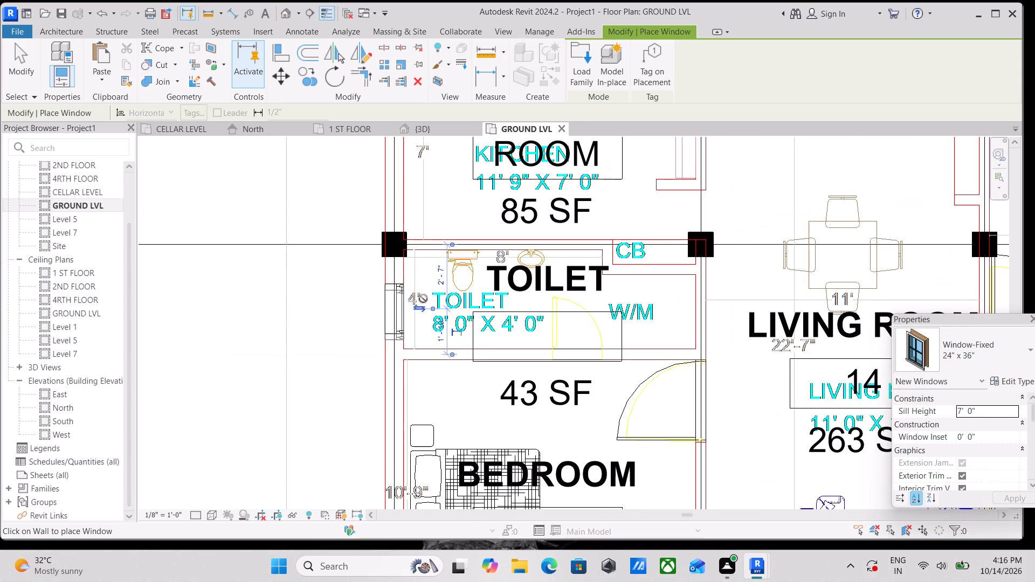
scroll(458, 234, down, 4)
key(Escape)
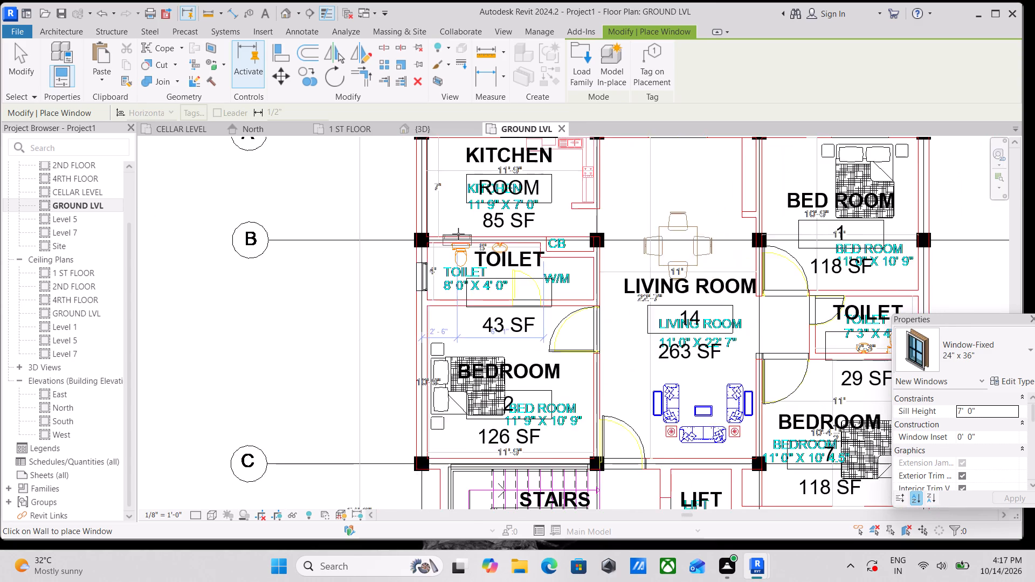
scroll(458, 234, down, 3)
key(Escape)
Examine the ground level plan from grid A to grid F to check the windows and doors against the imported CAD outlines.
scroll(477, 215, down, 3)
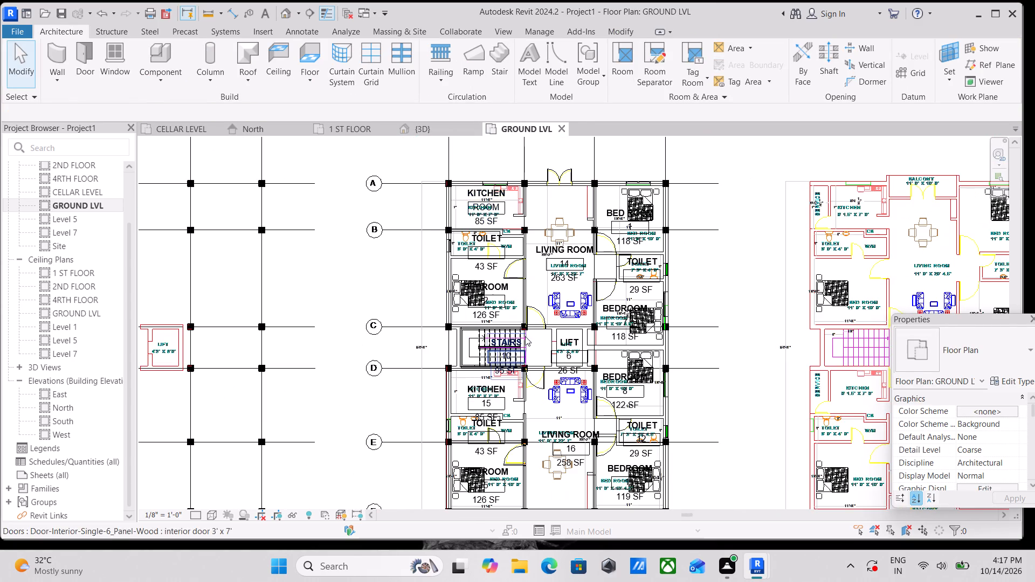
middle_drag(526, 336, 532, 222)
scroll(588, 415, up, 3)
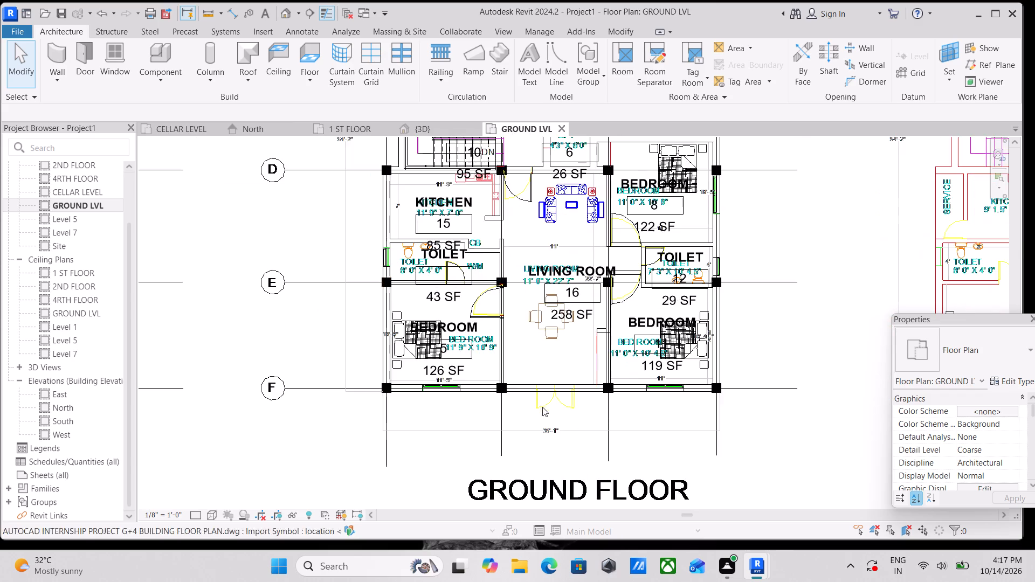
scroll(528, 373, up, 3)
scroll(551, 337, down, 2)
middle_drag(551, 337, 544, 377)
scroll(536, 306, down, 4)
key(Escape)
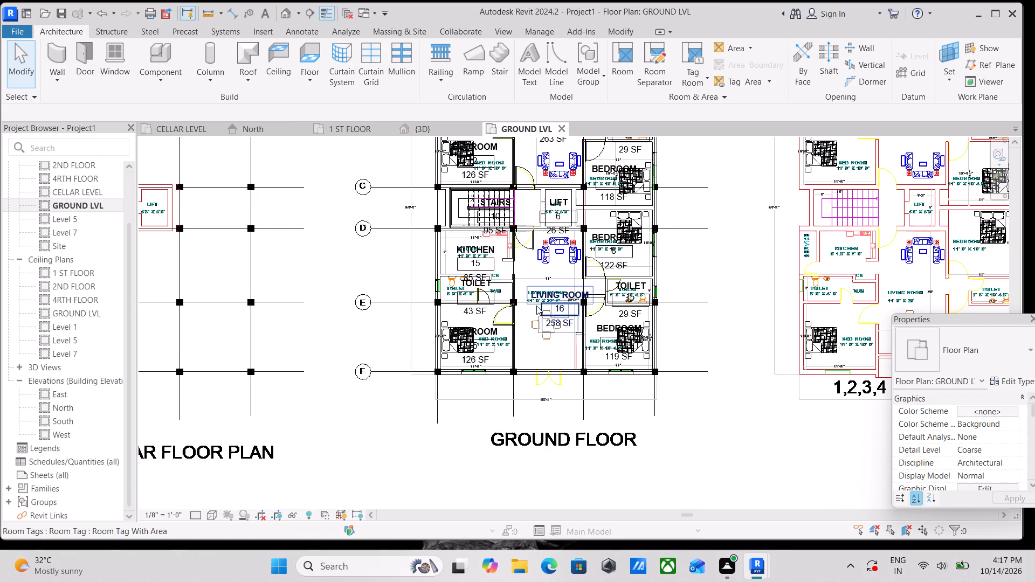
middle_drag(536, 306, 529, 418)
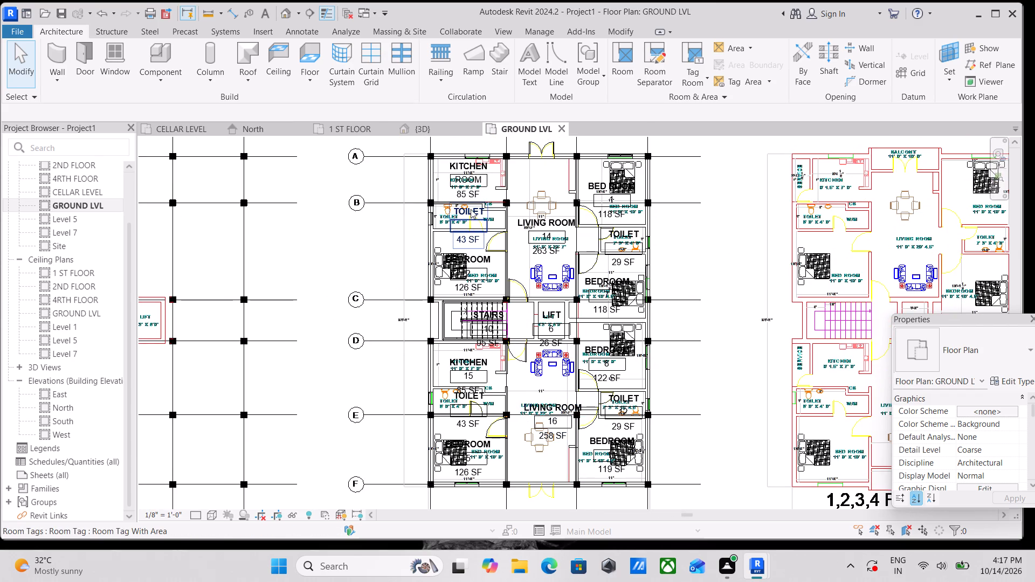
scroll(549, 186, up, 3)
right_click(550, 185)
middle_drag(550, 184, 543, 230)
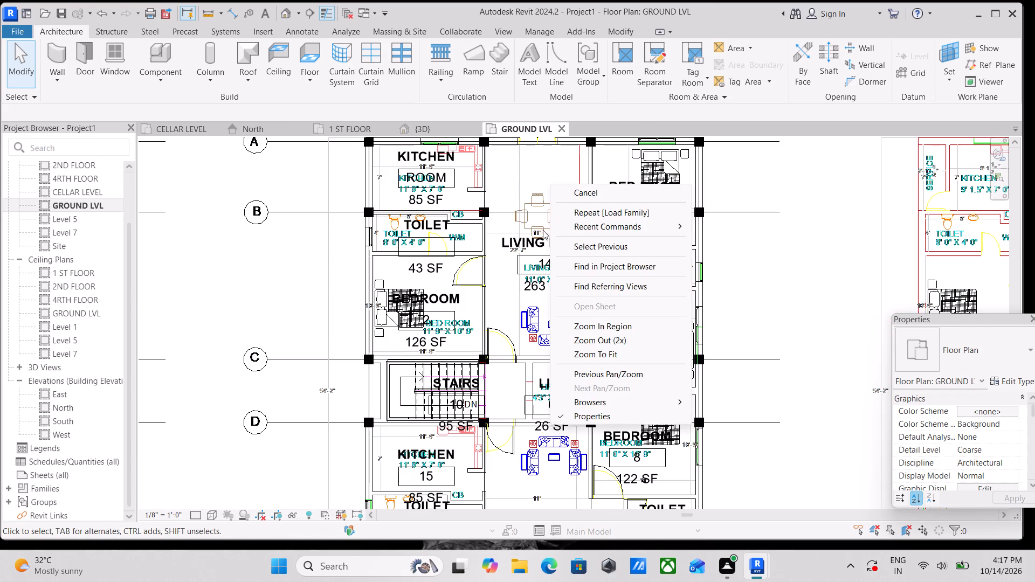
middle_drag(543, 230, 522, 324)
scroll(554, 238, down, 2)
right_click(488, 177)
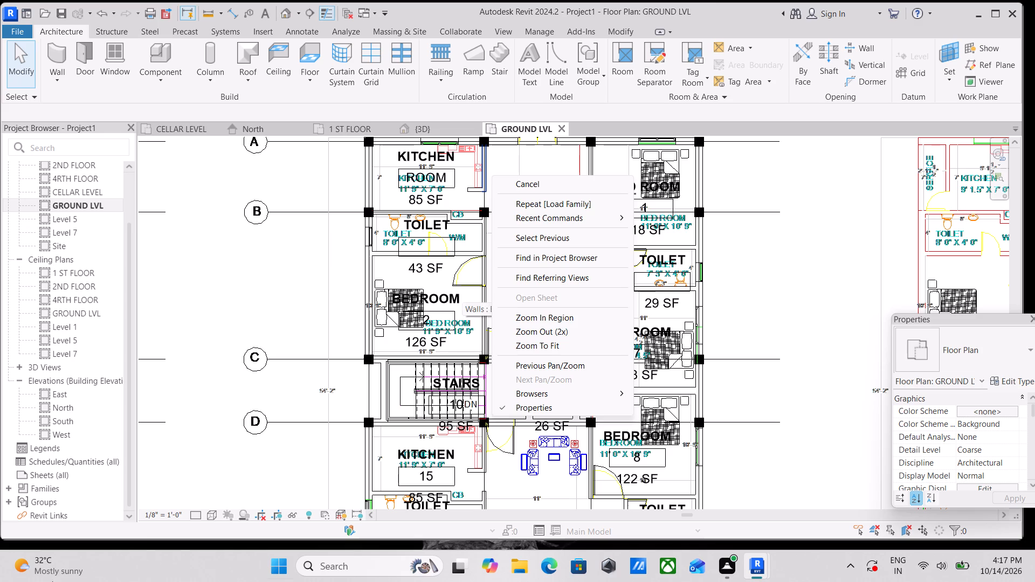
scroll(496, 163, down, 1)
scroll(553, 165, down, 1)
middle_drag(555, 166, 558, 194)
middle_drag(558, 194, 557, 195)
key(Escape)
scroll(529, 164, up, 1)
middle_drag(529, 164, 525, 238)
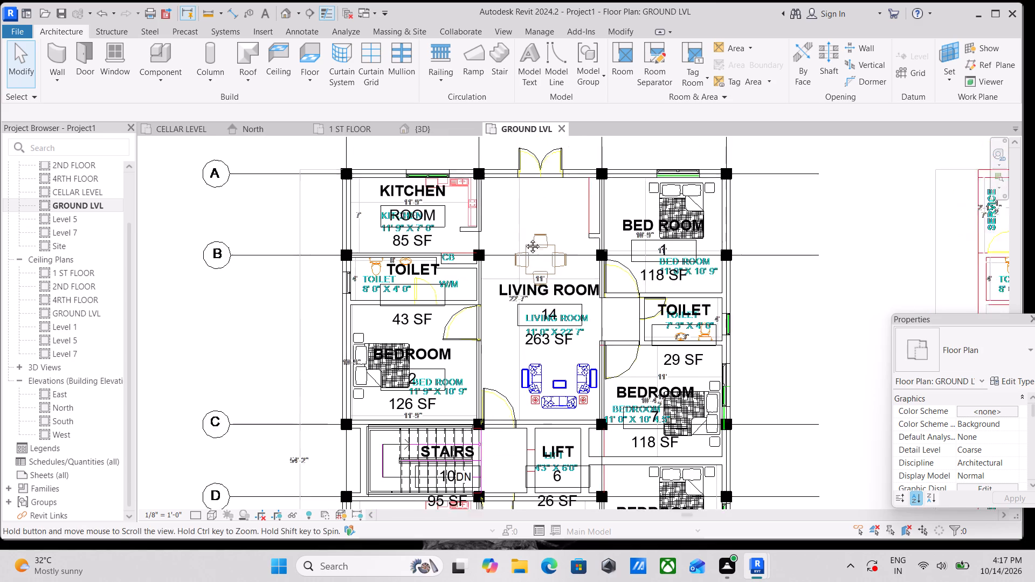
middle_drag(525, 238, 521, 252)
scroll(528, 226, up, 2)
scroll(453, 218, up, 2)
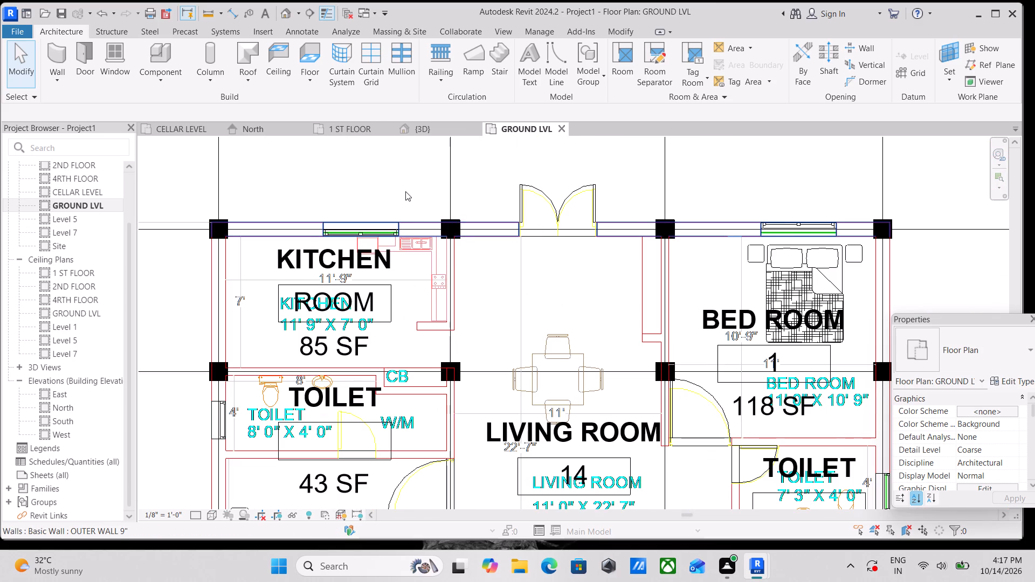
scroll(405, 191, down, 3)
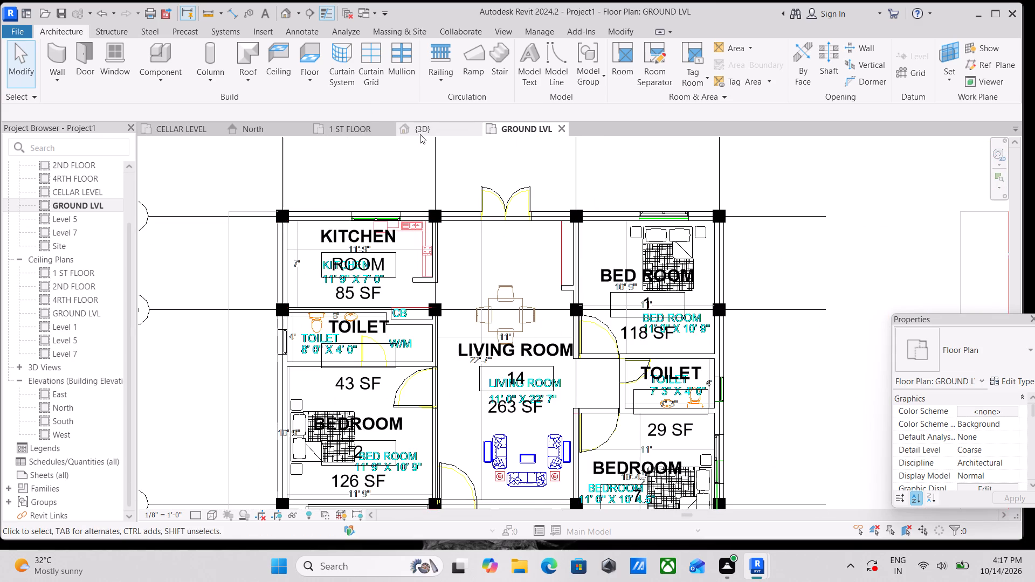
In the 3D view, duplicate the type of the fixed window in the toilet between Bedrooms 1 and 7 as "fixed window 2' x 2'".
click(420, 134)
scroll(420, 134, down, 3)
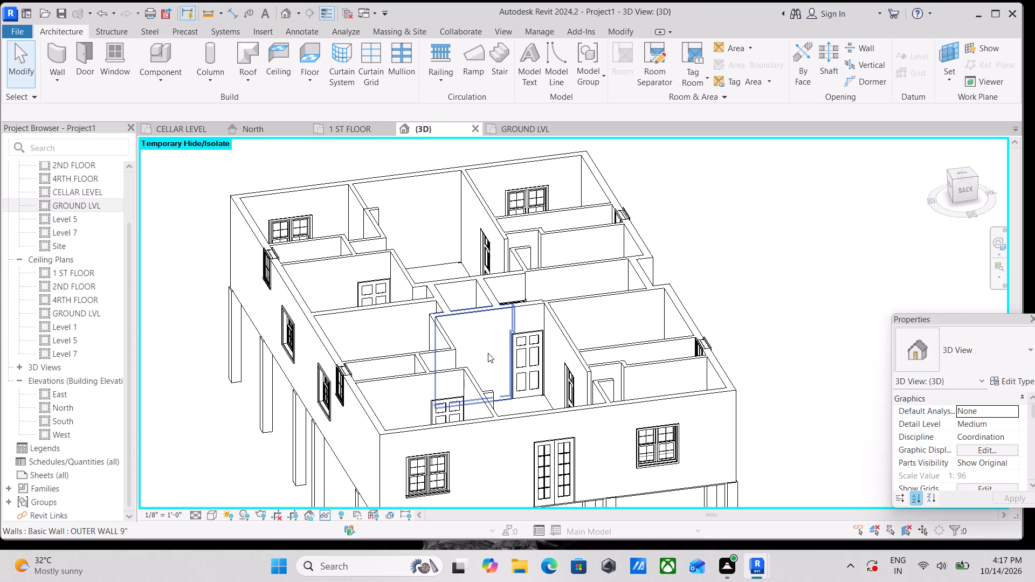
ctrl+middle_drag(514, 431, 557, 324)
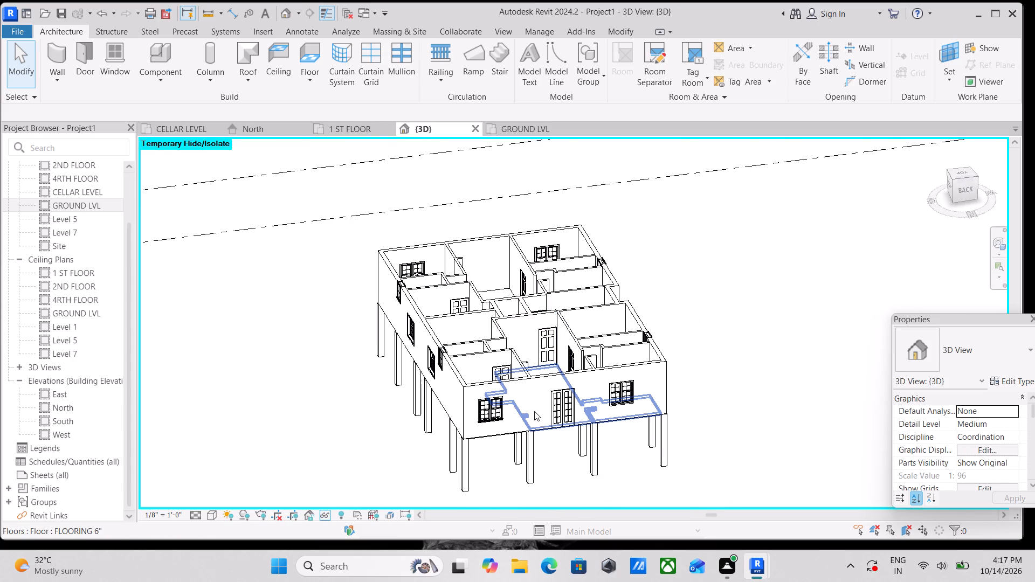
shift+middle_drag(525, 422, 674, 331)
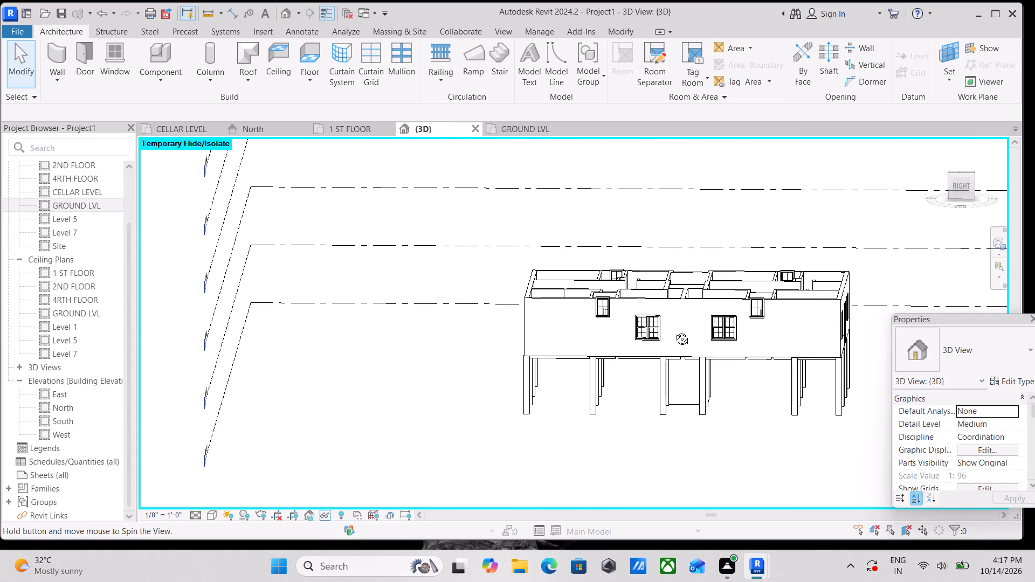
shift+middle_drag(674, 331, 665, 335)
scroll(748, 310, up, 4)
click(740, 323)
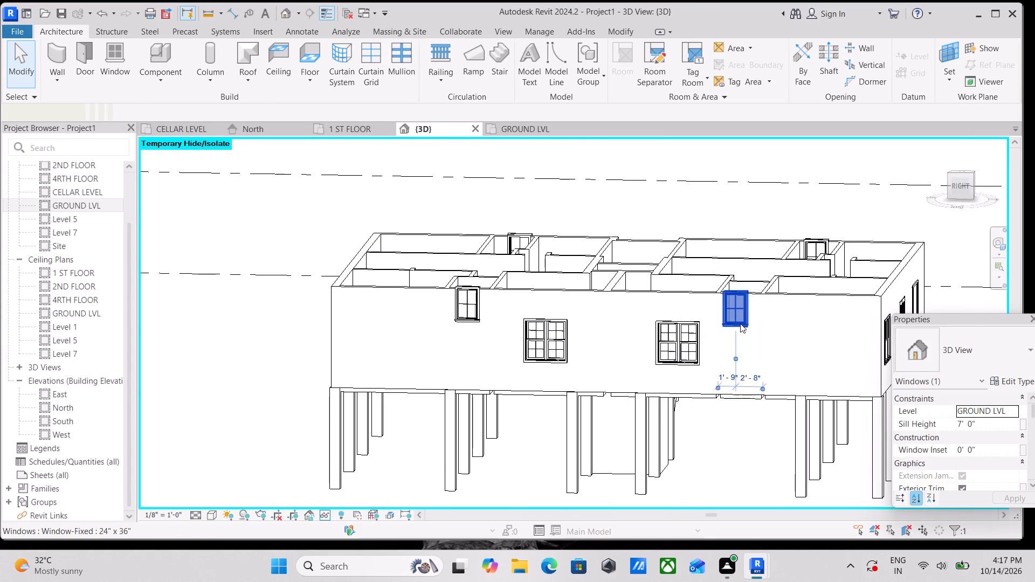
click(982, 424)
drag(982, 423, 920, 426)
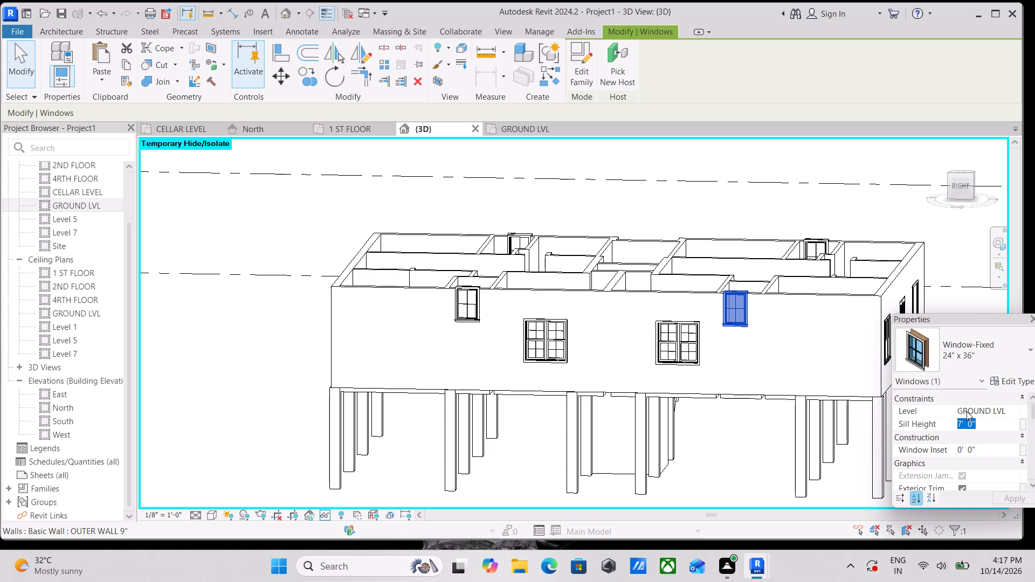
click(1013, 389)
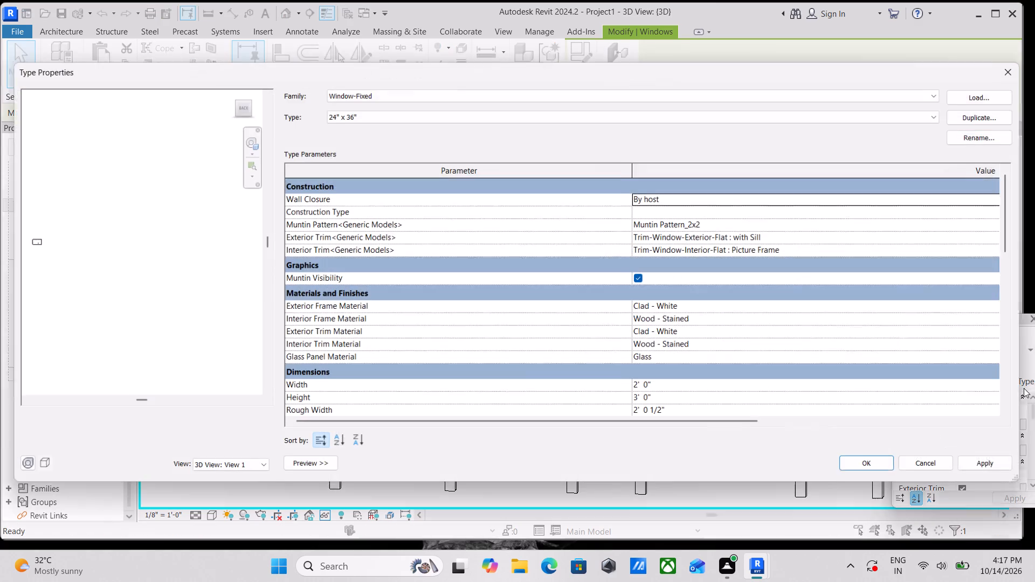
click(996, 119)
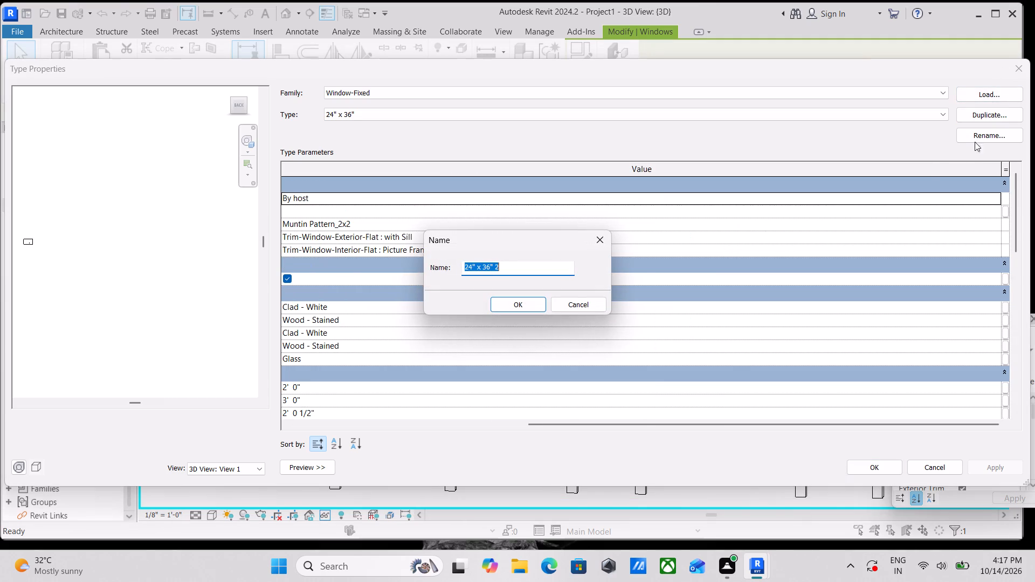
key(BackSpace)
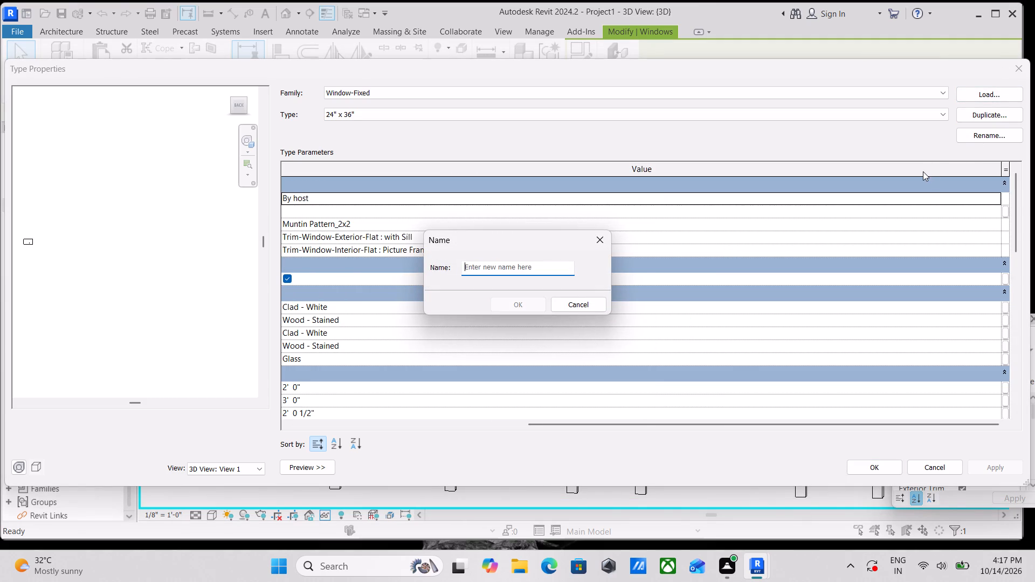
text(fixed)
key(space)
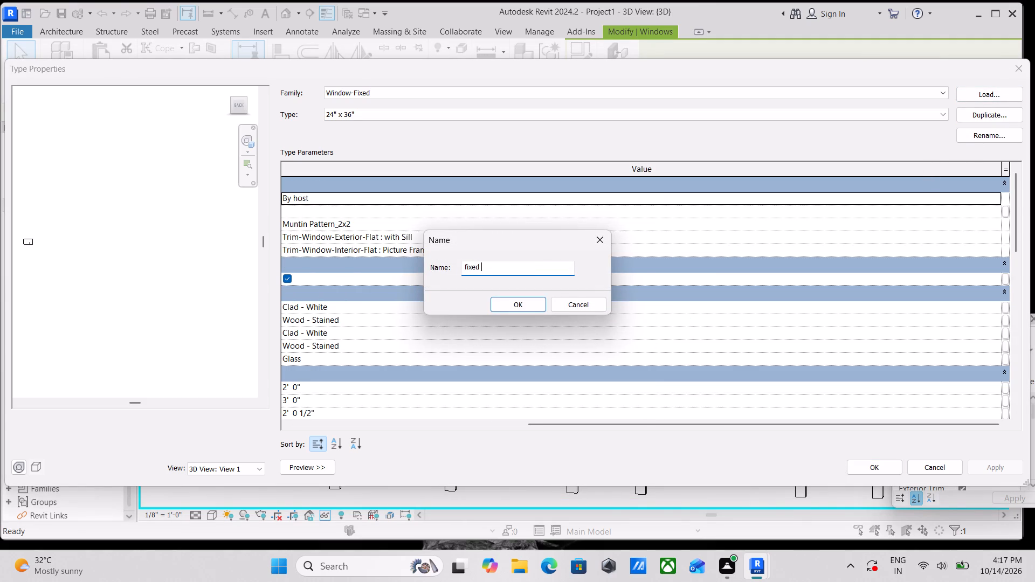
text(window)
key(space)
key(2)
text(' x 2')
click(511, 306)
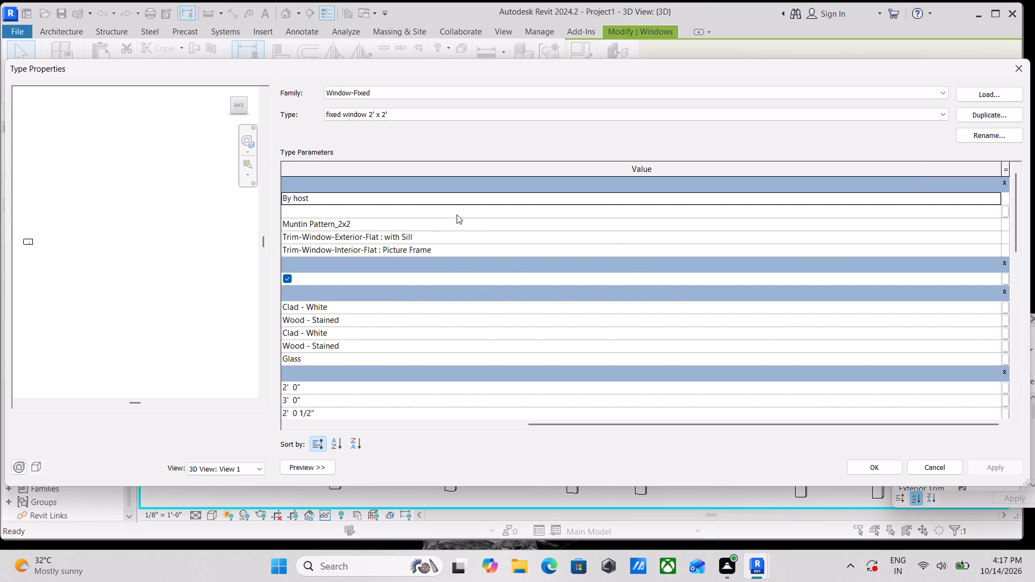
Set the height of the "fixed window 2' x 2'" type to 2' and apply it to the selected window.
click(317, 403)
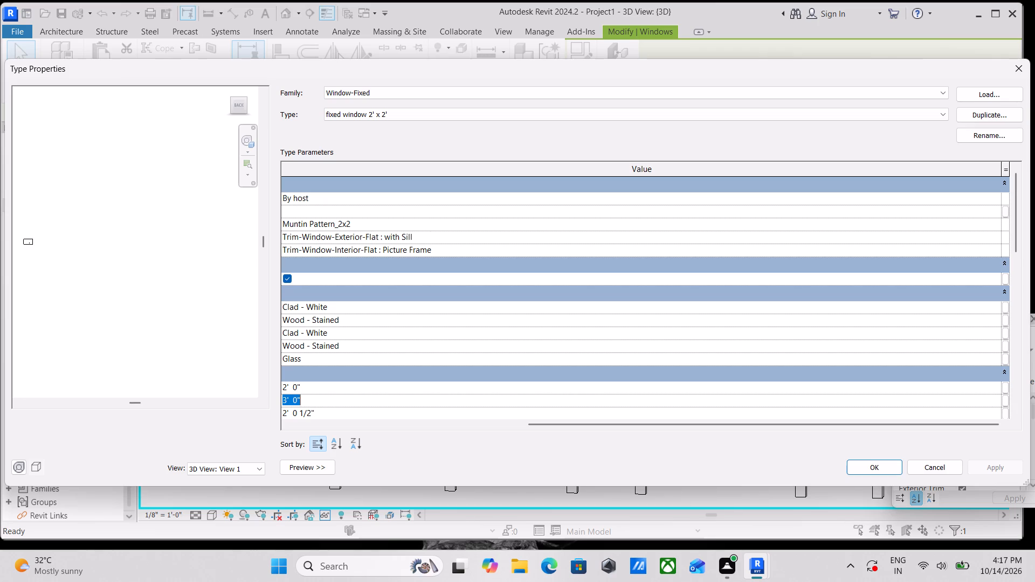
text(2')
click(990, 466)
click(856, 465)
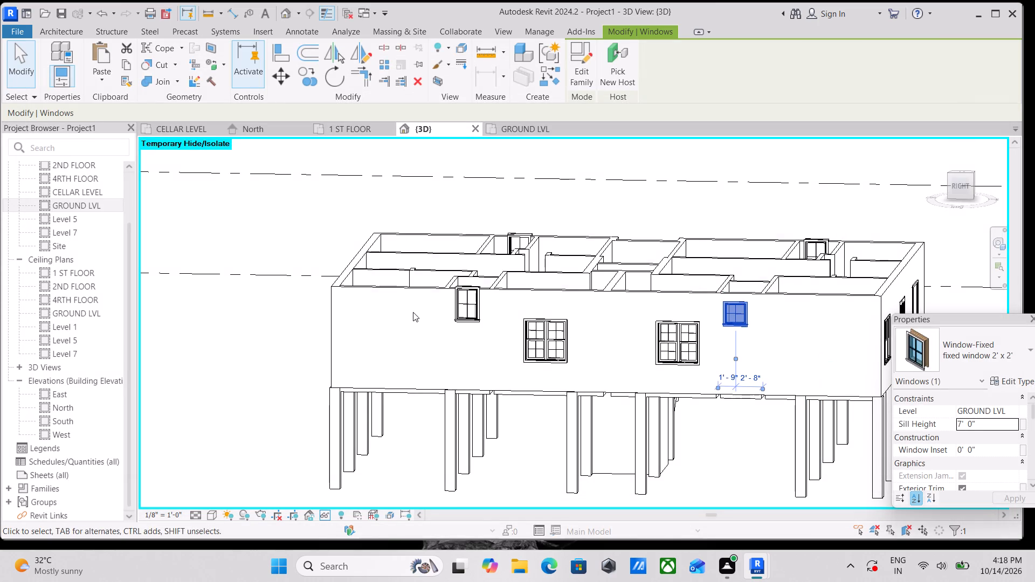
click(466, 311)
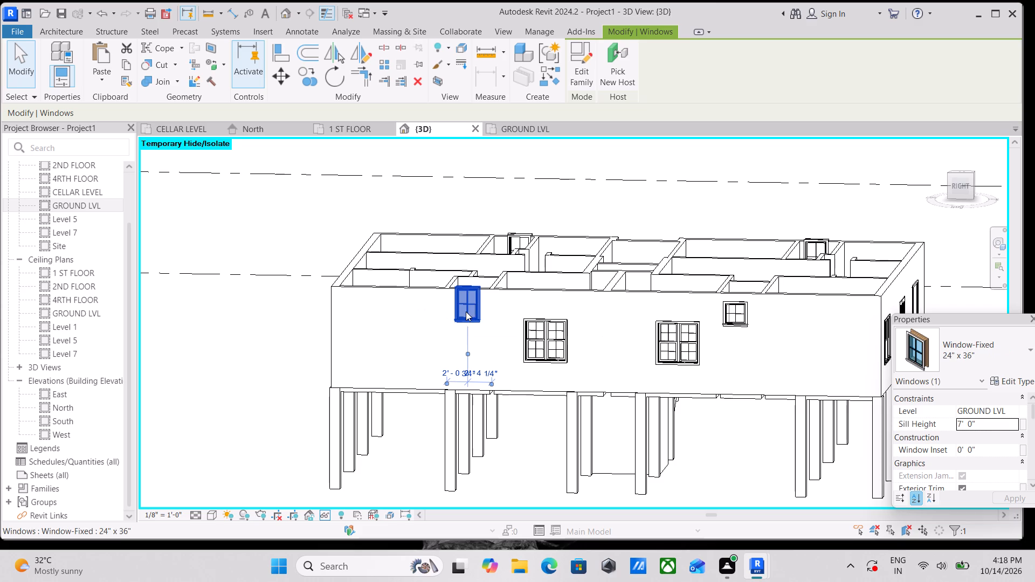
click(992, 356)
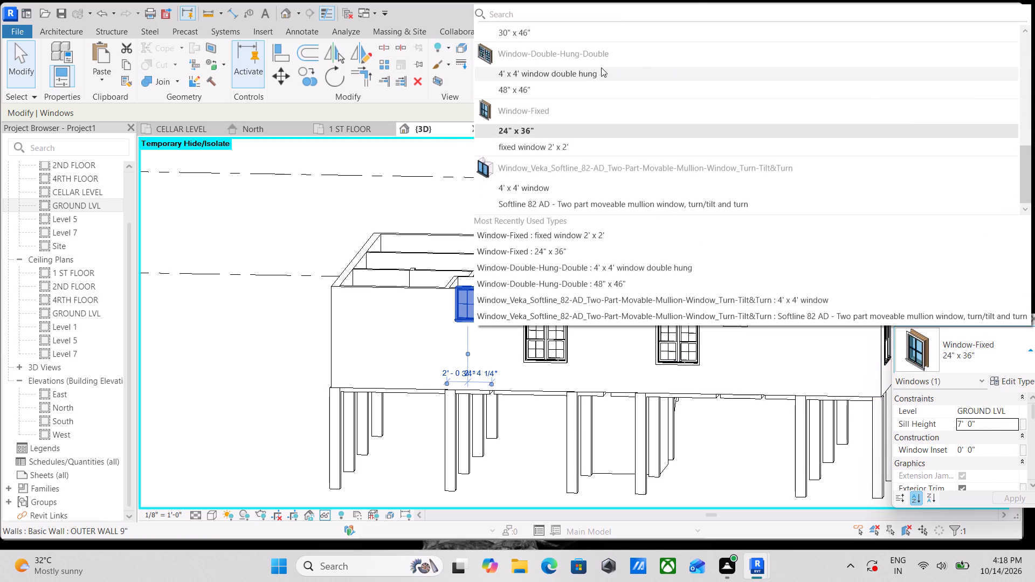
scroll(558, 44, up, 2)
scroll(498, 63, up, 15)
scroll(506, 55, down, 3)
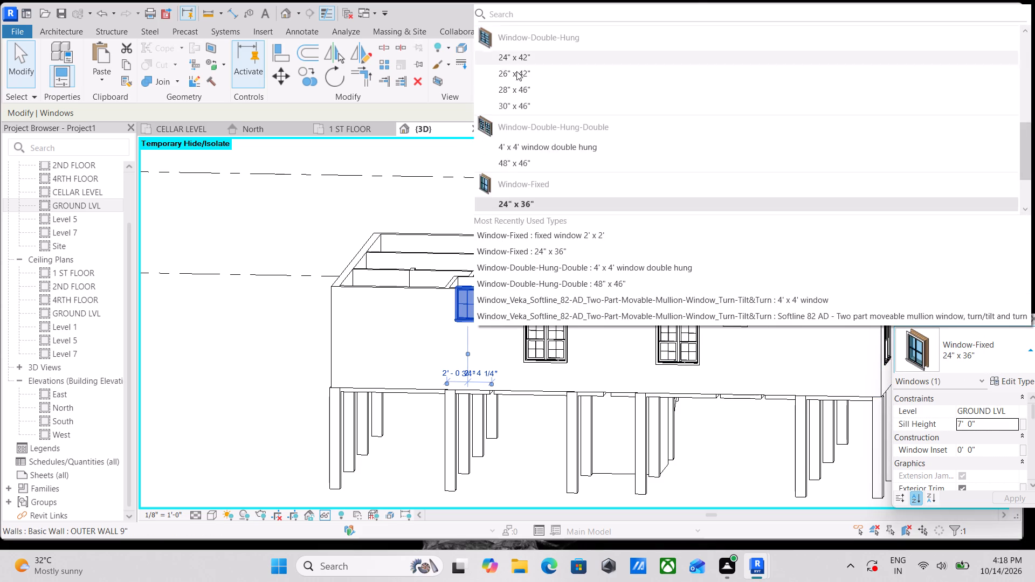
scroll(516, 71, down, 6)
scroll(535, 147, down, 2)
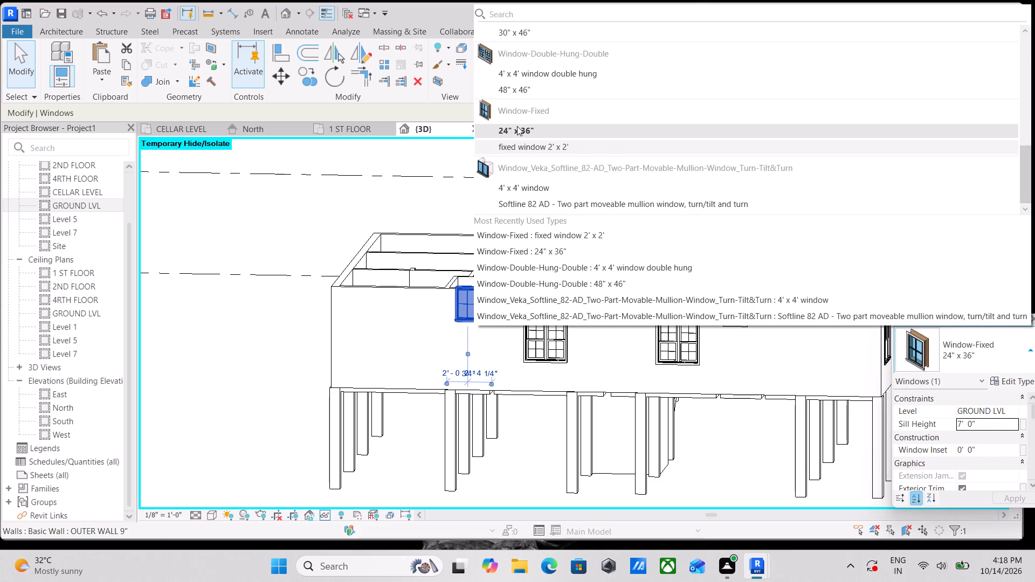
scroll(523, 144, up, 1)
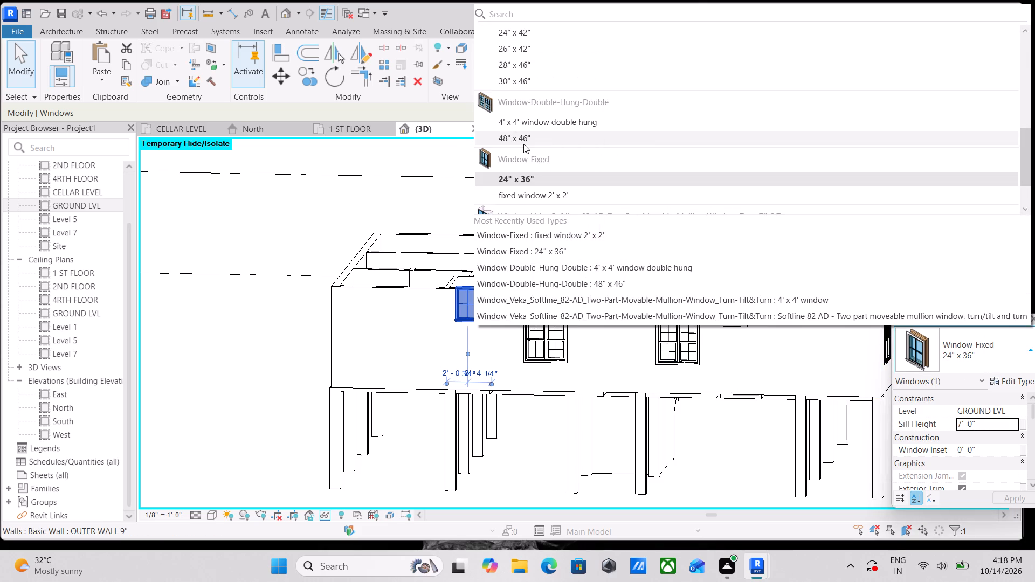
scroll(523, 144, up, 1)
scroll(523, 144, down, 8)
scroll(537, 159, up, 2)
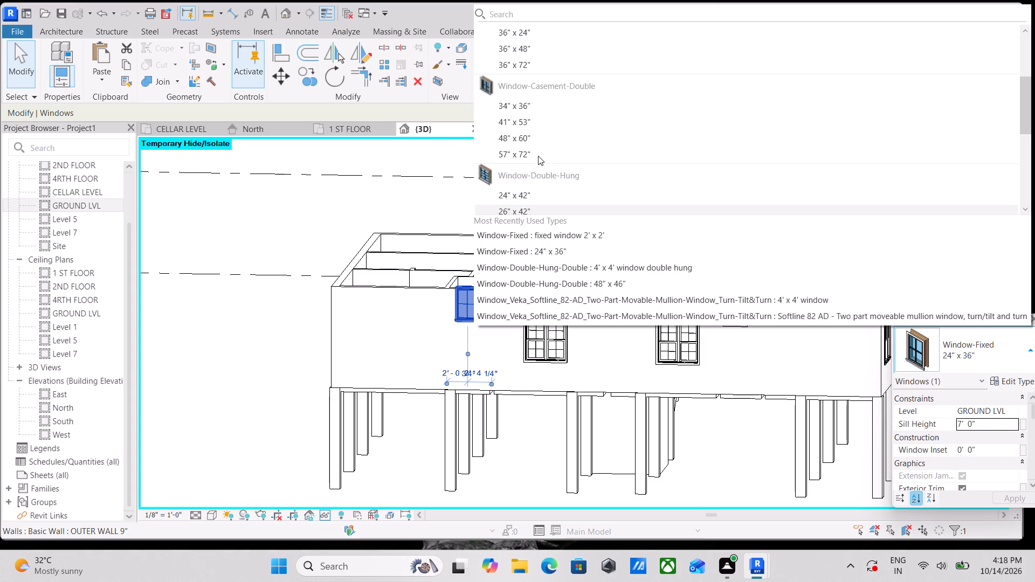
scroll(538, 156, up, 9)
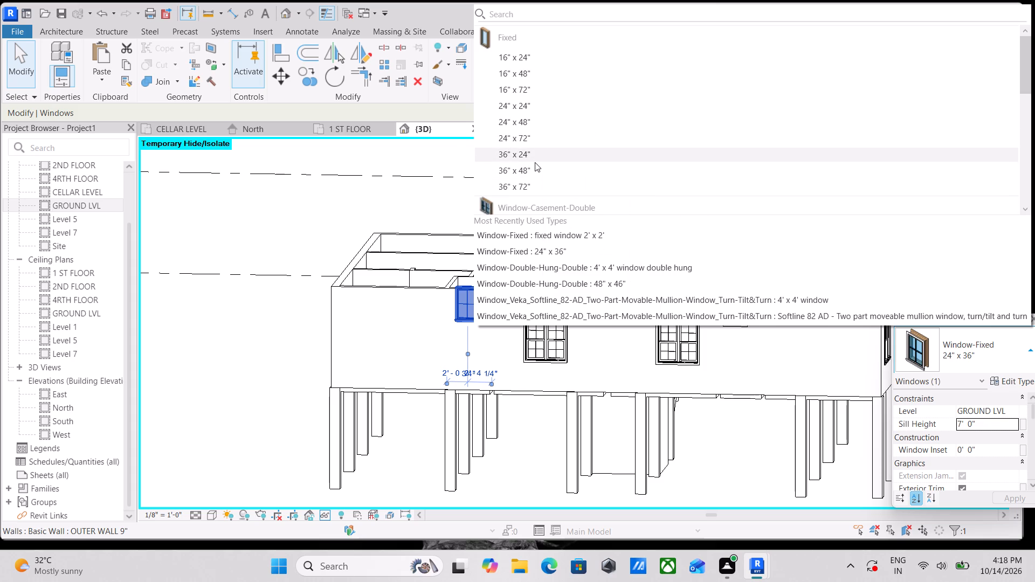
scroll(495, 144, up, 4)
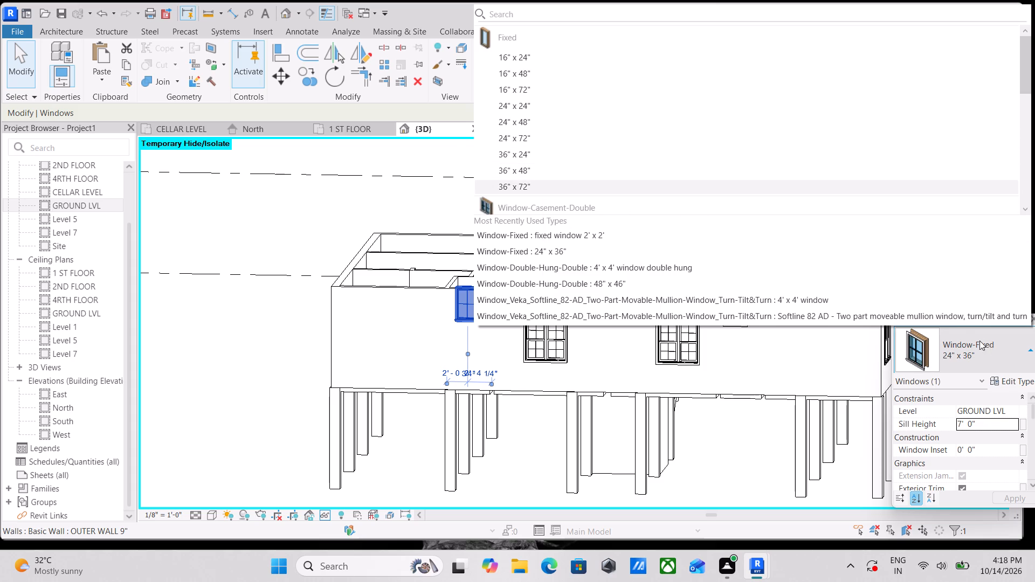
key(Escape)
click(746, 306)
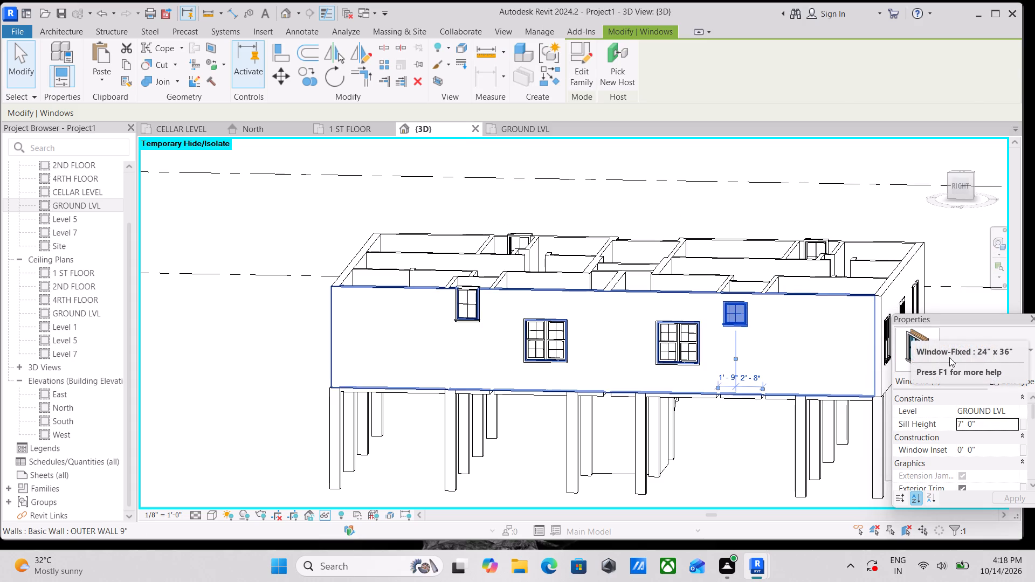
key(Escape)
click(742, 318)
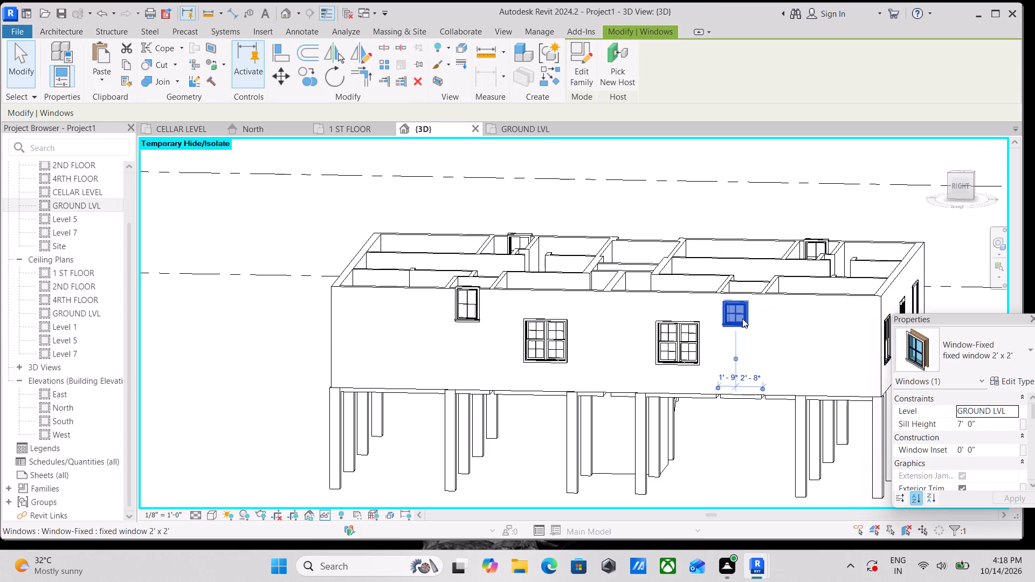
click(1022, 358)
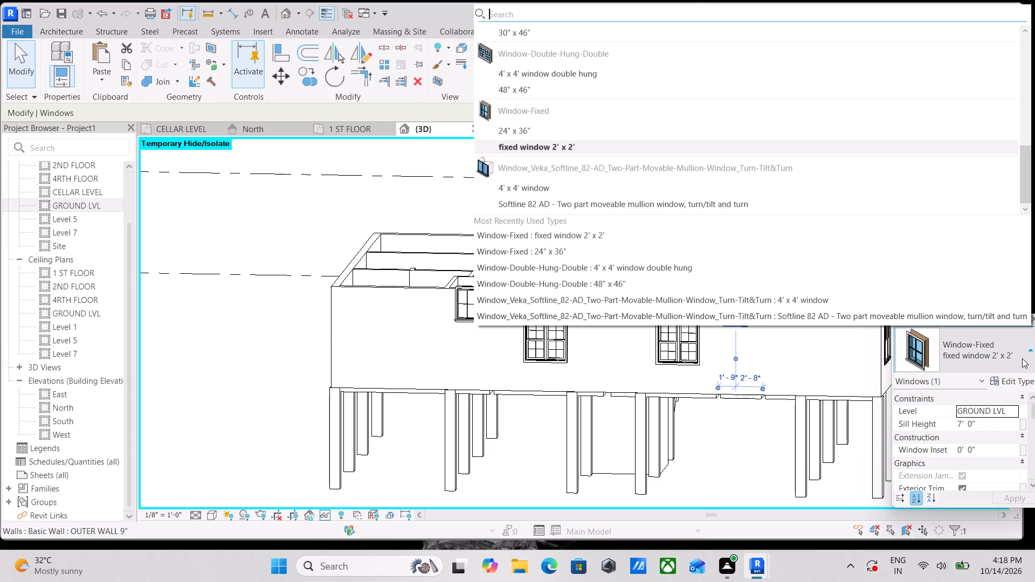
Change the 24" x 36" fixed window in the outer wall of Toilet 12, beside Bedroom 8, to type "fixed window 2' x 2'".
click(465, 307)
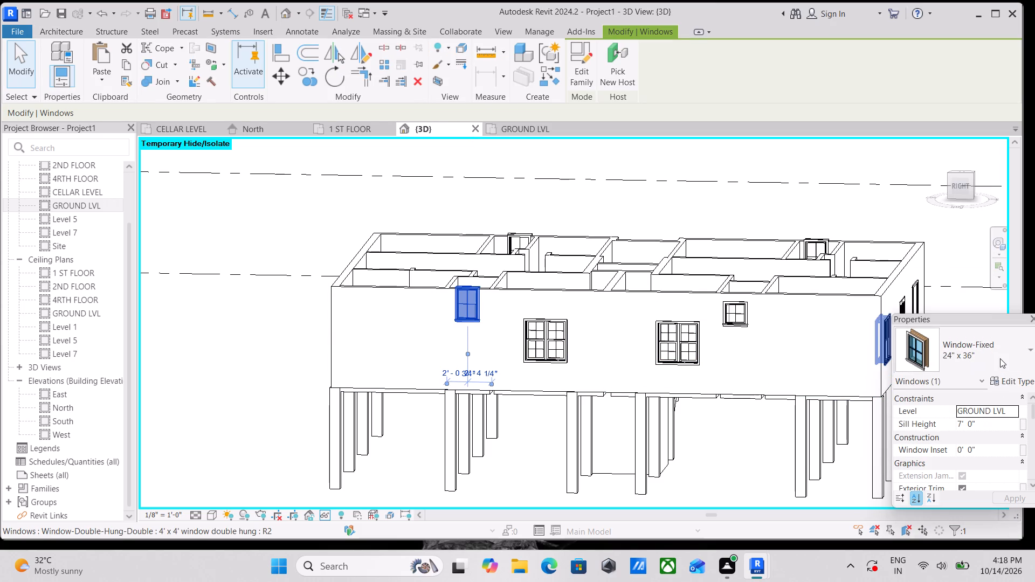
click(1000, 358)
click(545, 145)
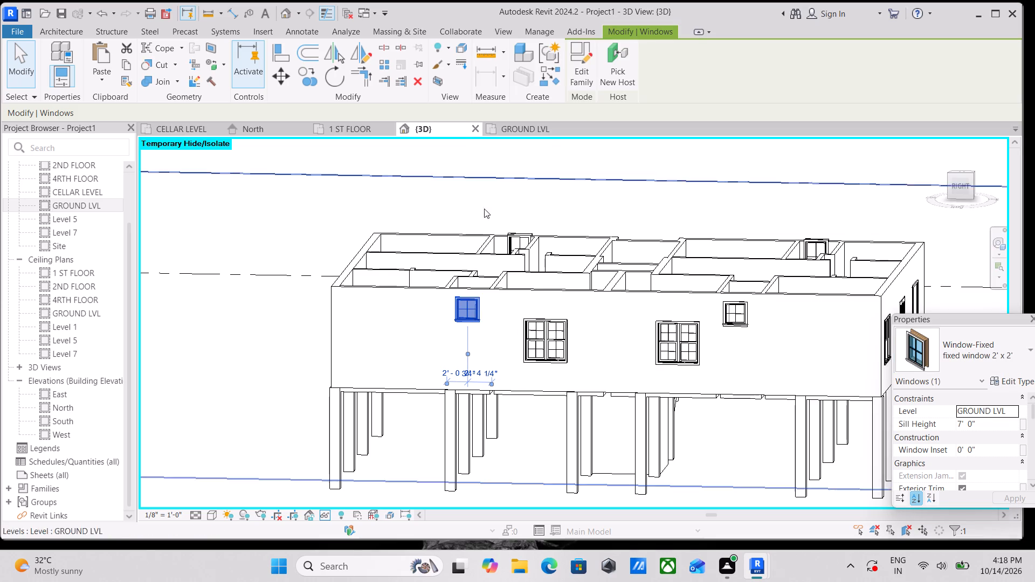
scroll(533, 326, up, 2)
key(Escape)
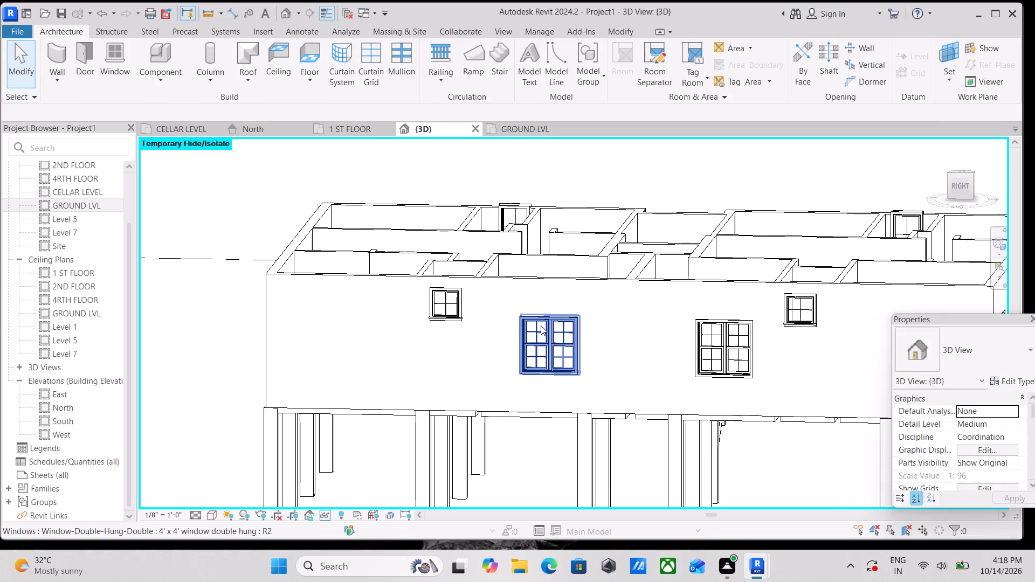
Examine the isolated ground level in 3D from its right and back sides and from the top to check the outer-wall windows.
scroll(542, 325, down, 6)
shift+middle_drag(642, 339, 629, 340)
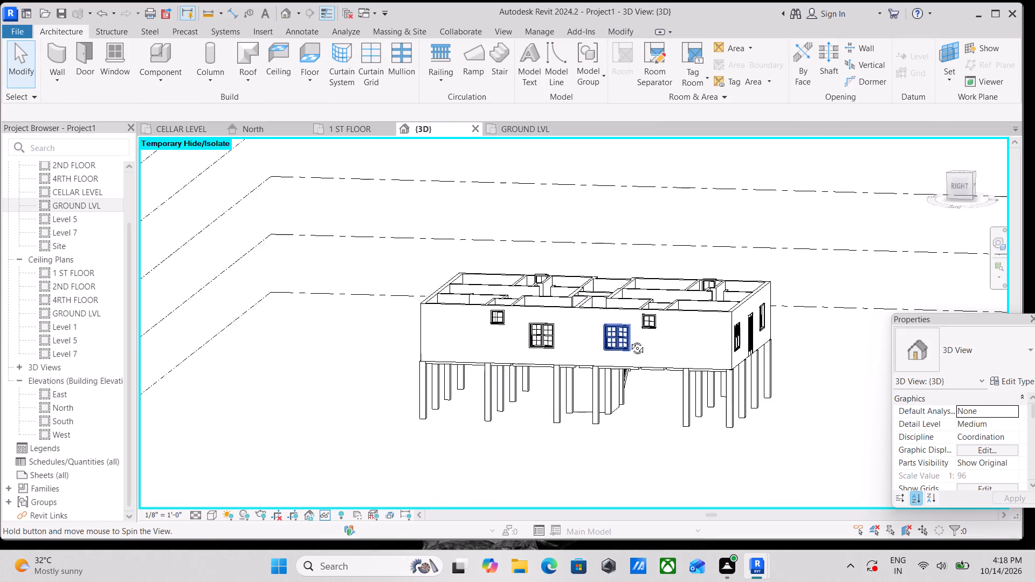
shift+middle_drag(629, 340, 545, 407)
shift+middle_drag(594, 385, 579, 406)
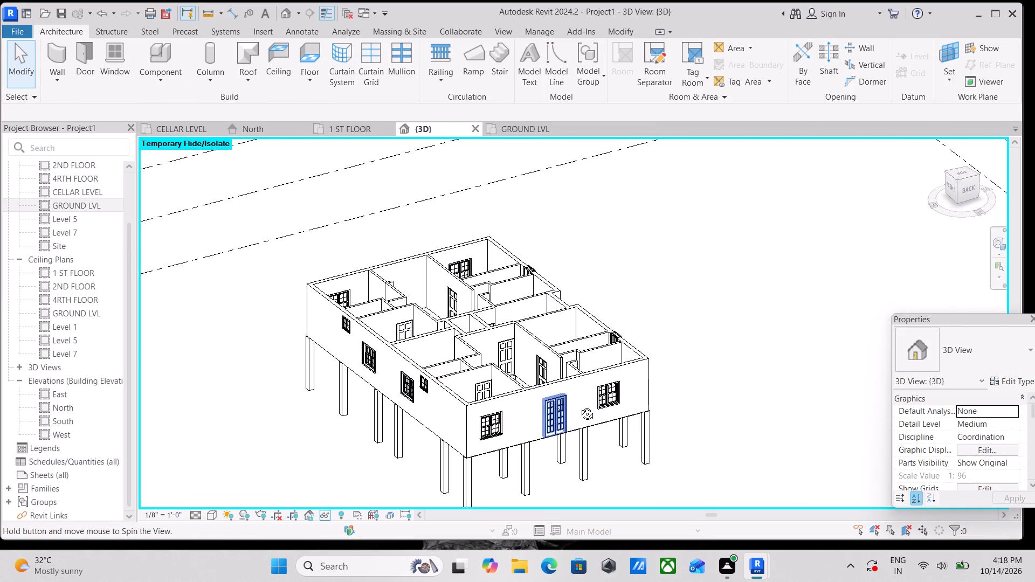
shift+middle_drag(579, 406, 591, 325)
scroll(591, 328, down, 1)
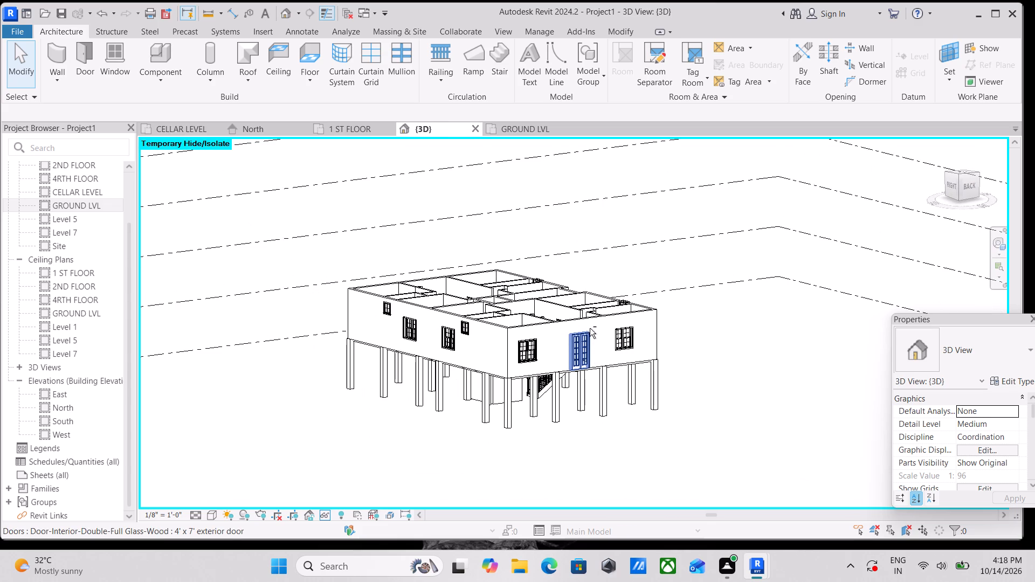
shift+middle_drag(590, 328, 564, 355)
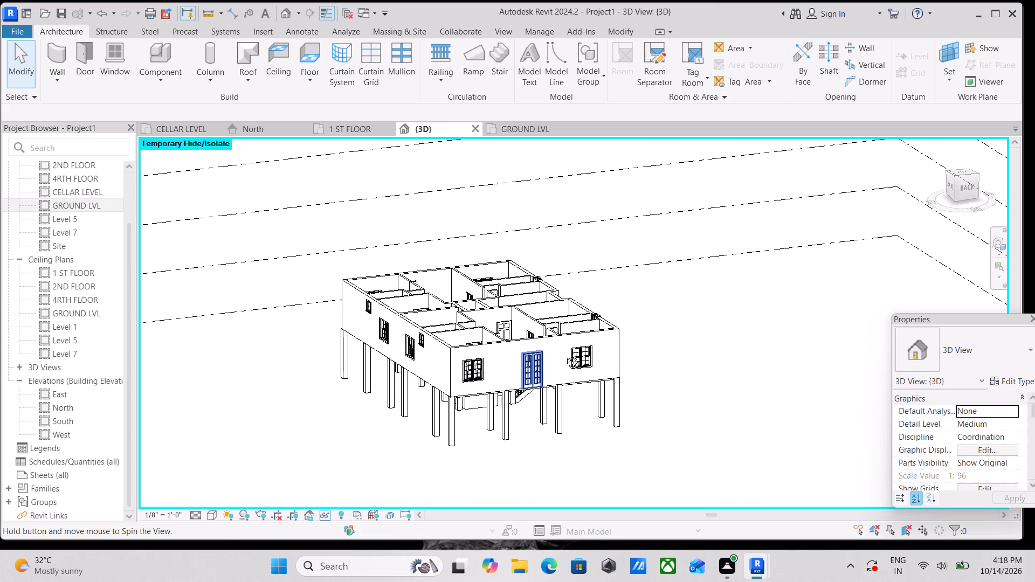
shift+middle_drag(564, 355, 640, 405)
shift+middle_drag(526, 365, 568, 447)
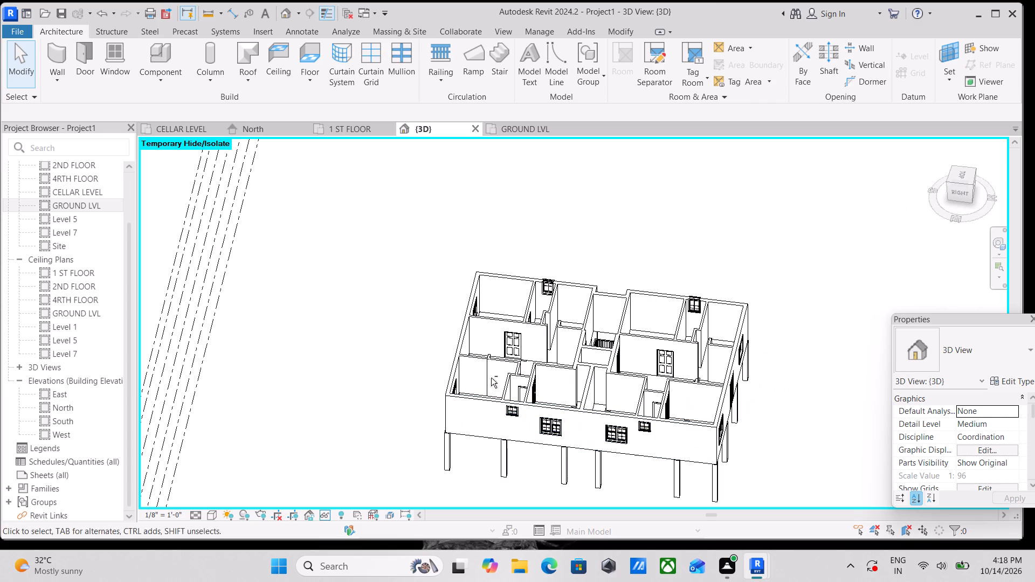
shift+middle_drag(487, 373, 507, 401)
click(961, 176)
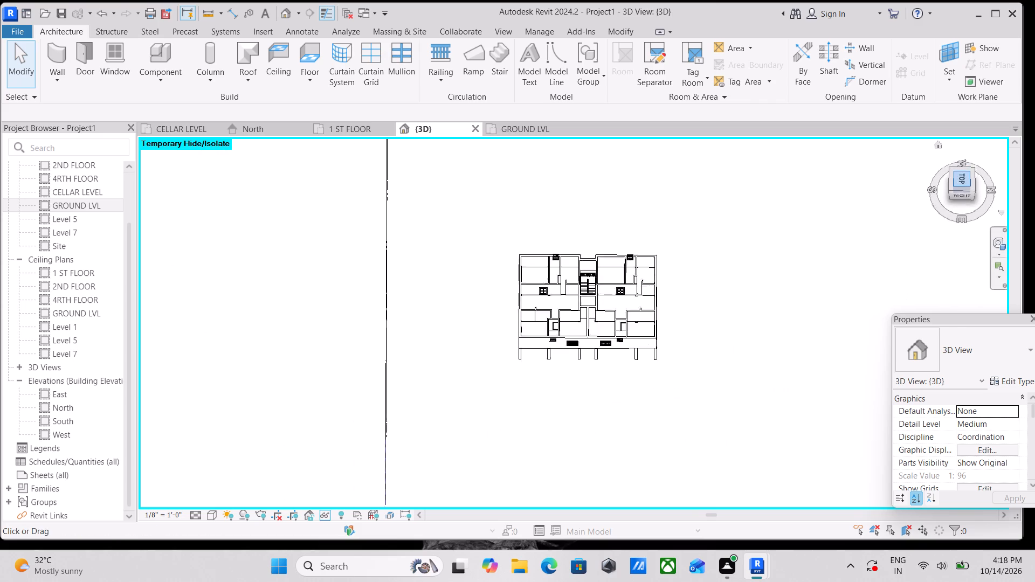
scroll(632, 371, up, 9)
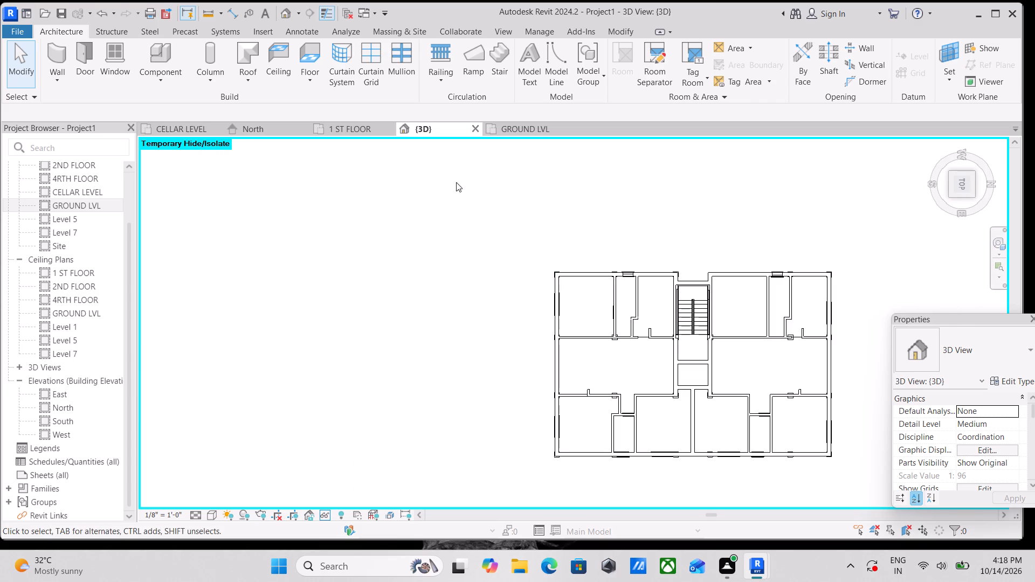
click(975, 197)
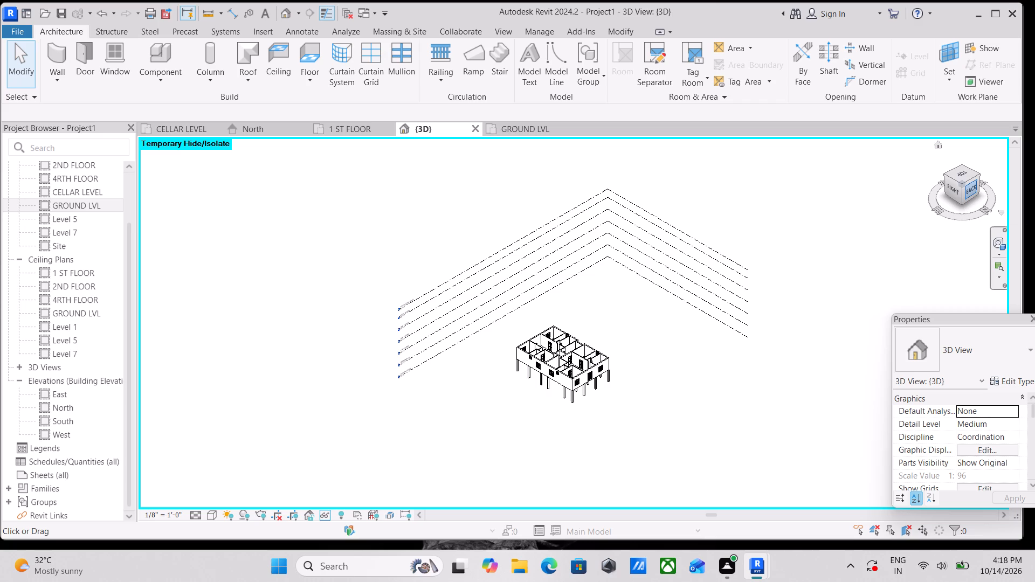
click(971, 186)
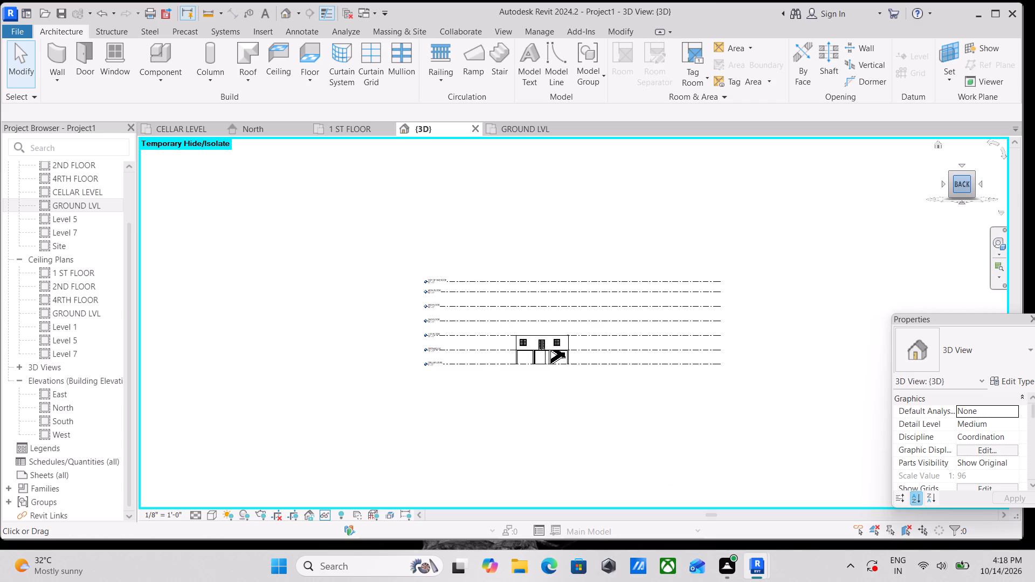
click(960, 173)
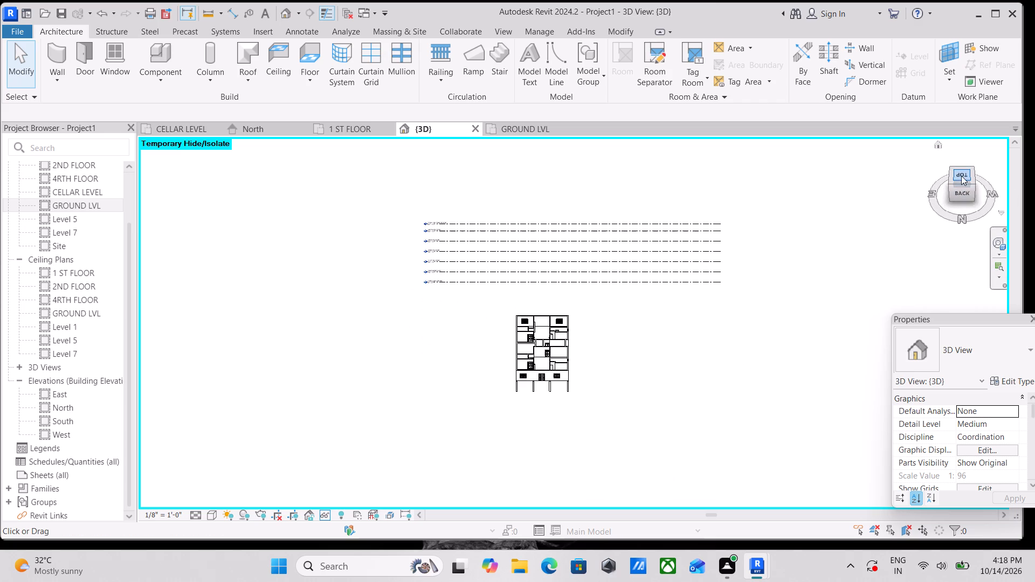
click(961, 176)
scroll(510, 347, up, 16)
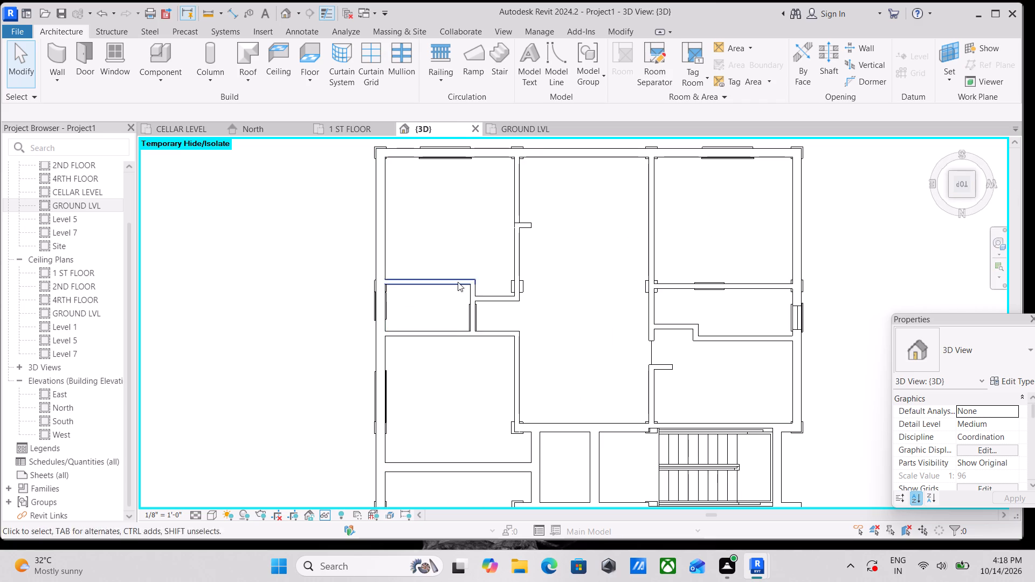
middle_drag(491, 276, 477, 355)
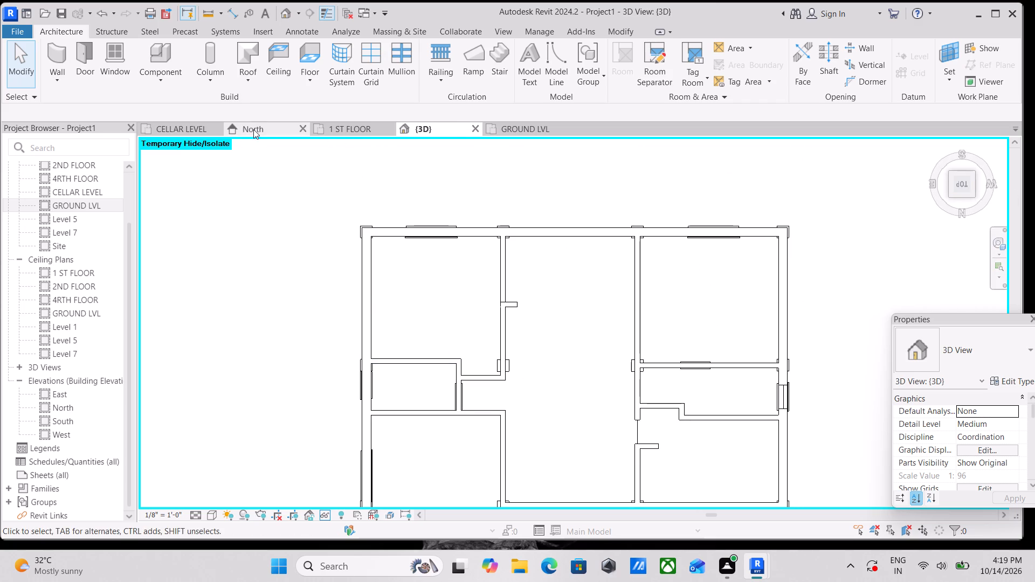
Examine the GROUND LVL floor plan across both apartments and the stair and lift core against the imported CAD plan.
click(512, 129)
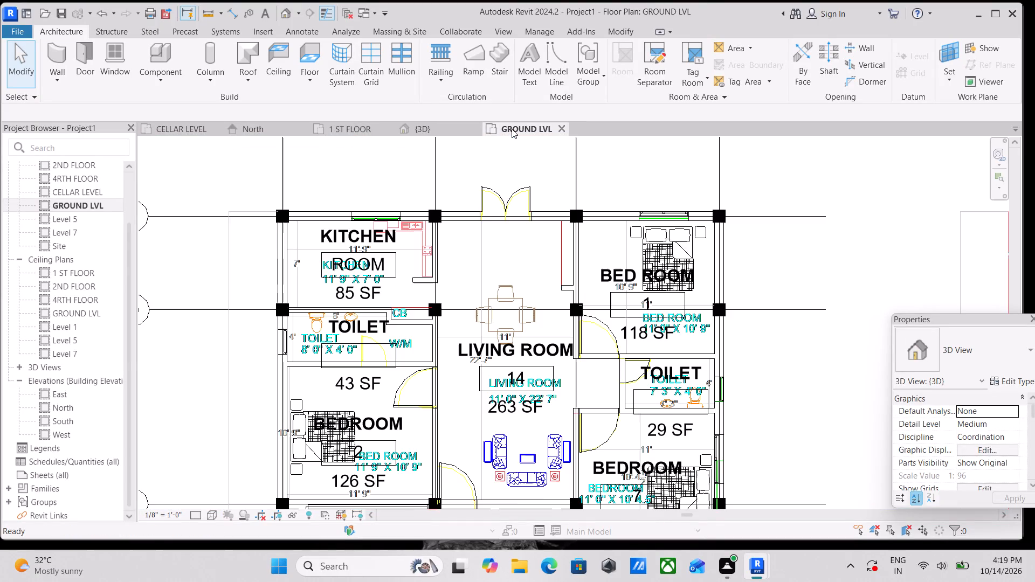
scroll(512, 129, down, 4)
scroll(507, 191, down, 2)
middle_drag(506, 182, 514, 93)
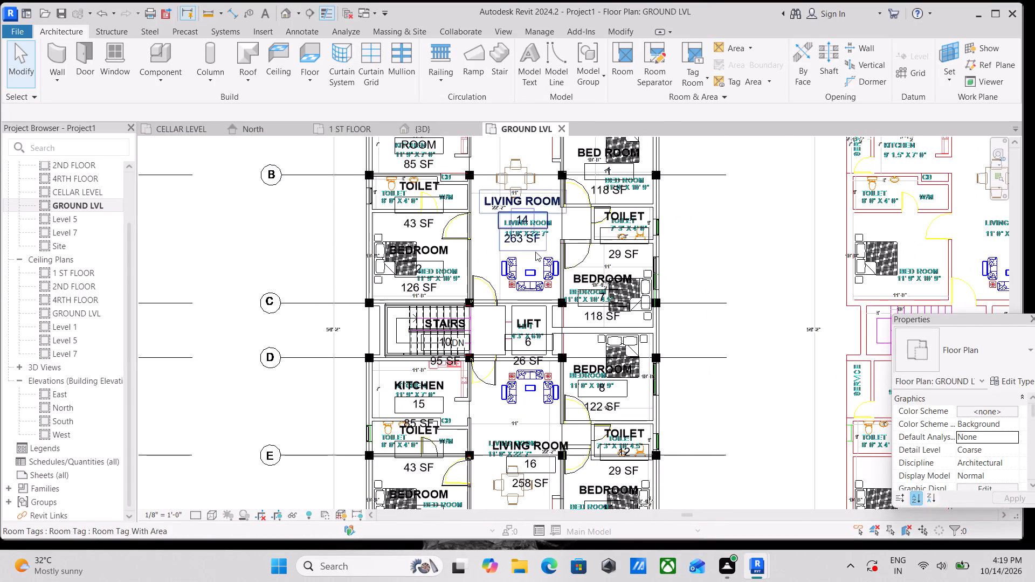
scroll(500, 296, up, 4)
middle_drag(465, 237, 474, 133)
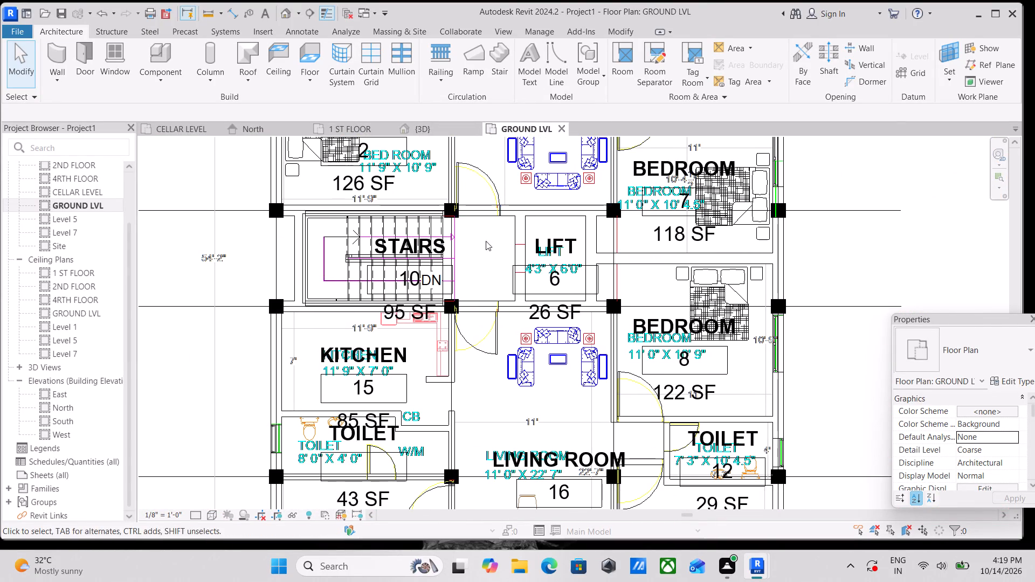
middle_drag(495, 275, 512, 214)
scroll(512, 214, down, 3)
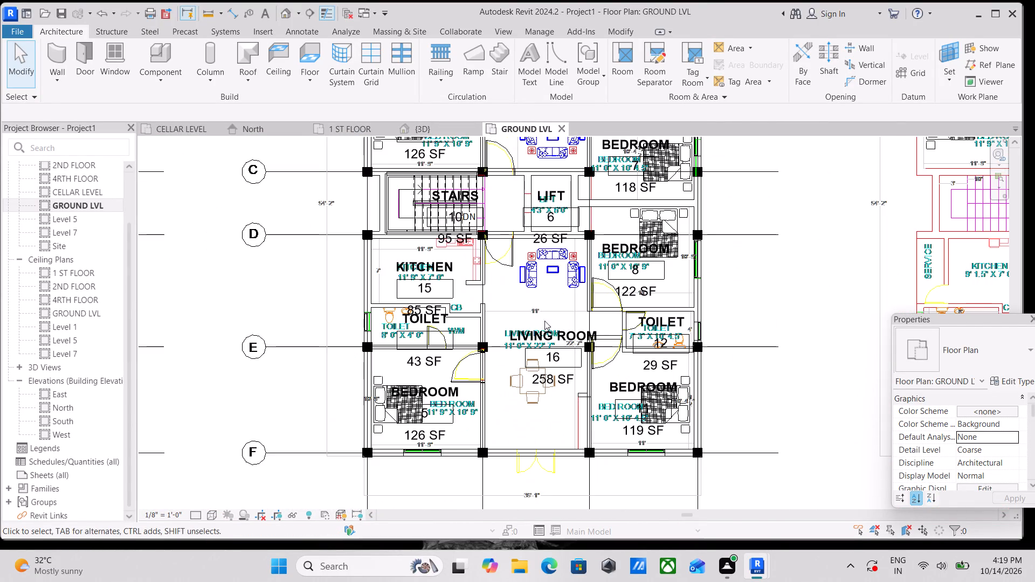
scroll(541, 417, up, 2)
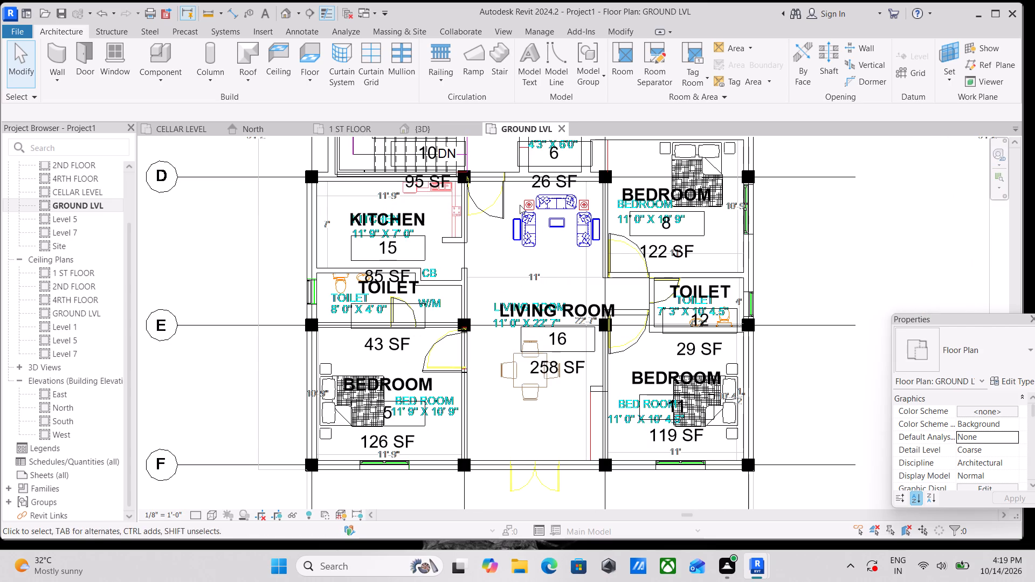
middle_drag(488, 252, 439, 355)
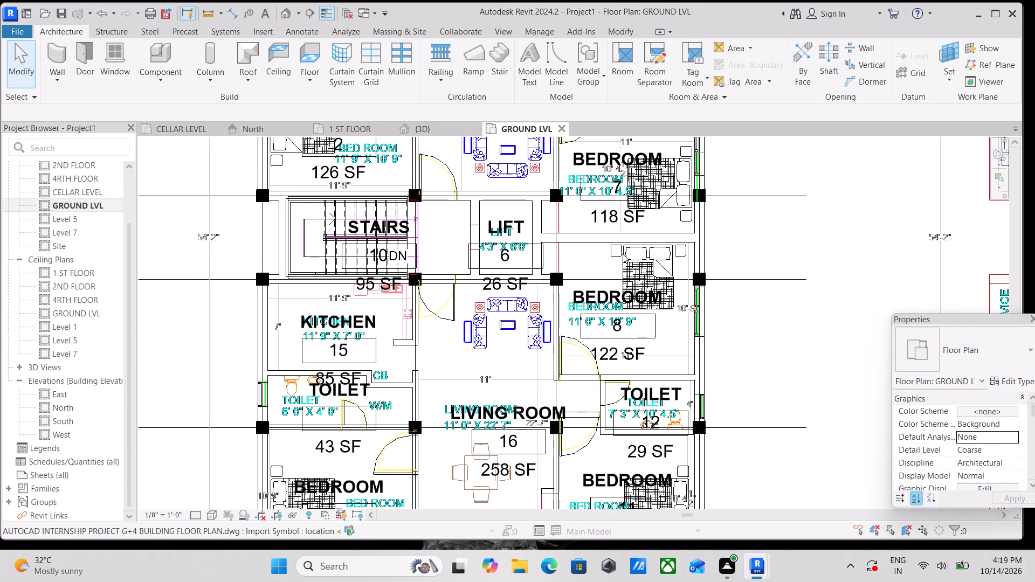
middle_drag(589, 264, 527, 398)
middle_drag(443, 246, 425, 311)
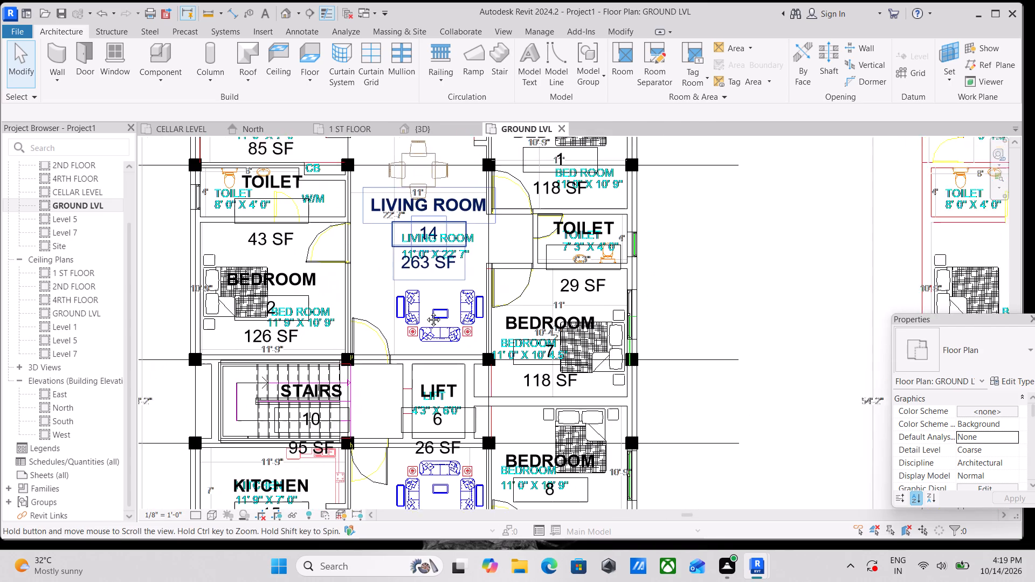
middle_drag(425, 311, 399, 378)
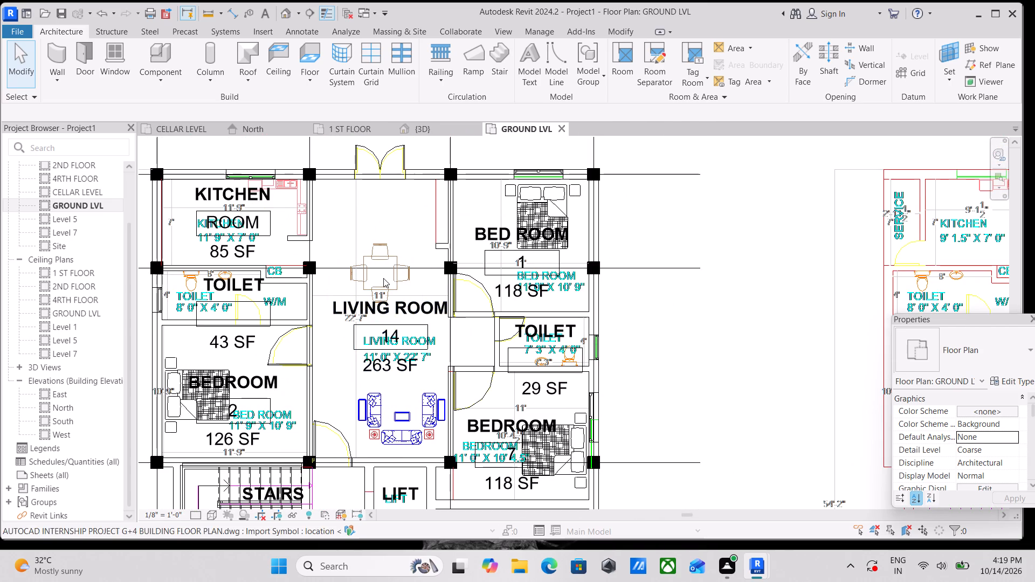
middle_drag(378, 285, 482, 155)
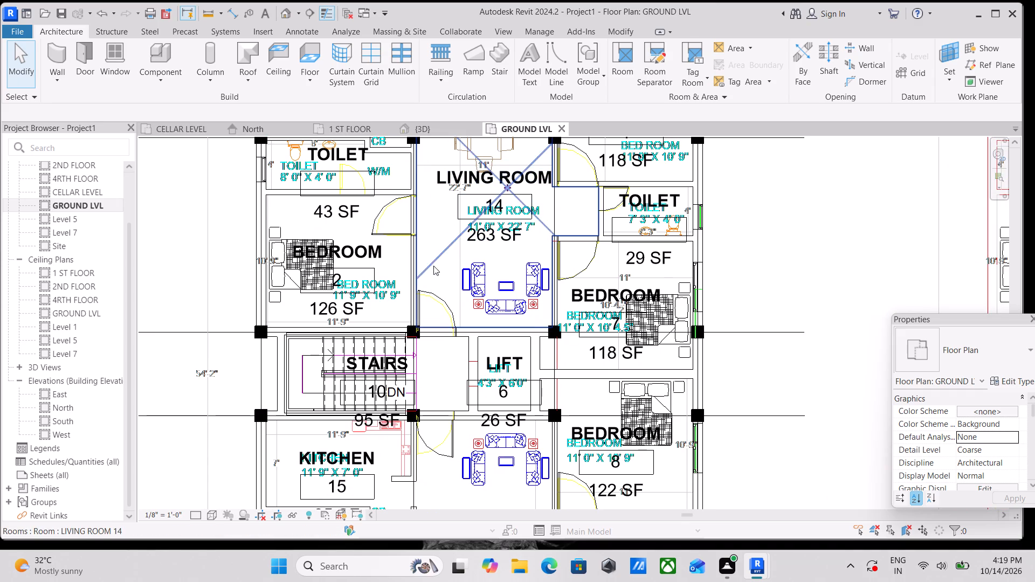
Examine the GROUND LVL plan around the stair and lift core and the apartment between grids D and F.
middle_drag(424, 285, 465, 163)
middle_drag(466, 259, 485, 233)
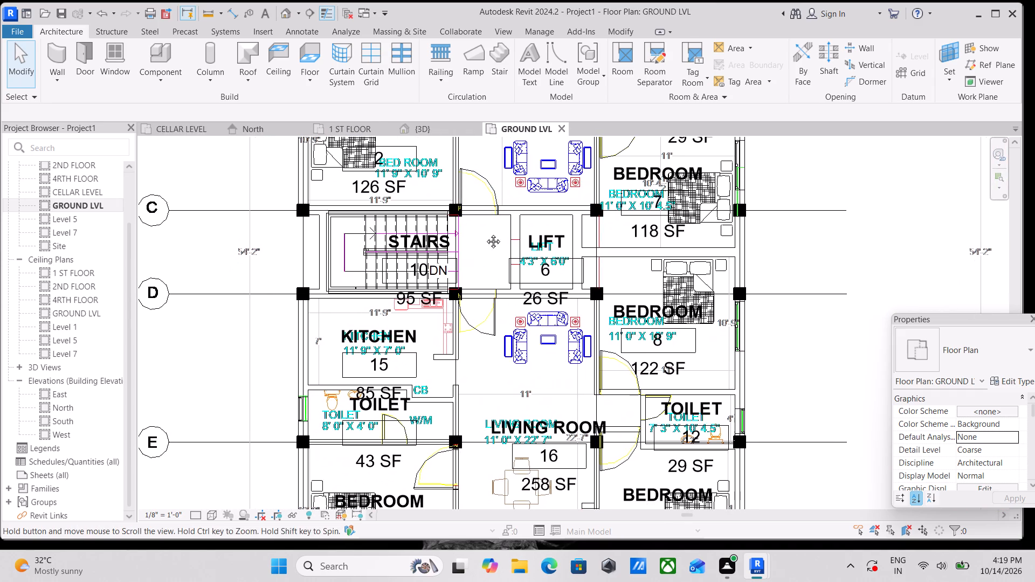
middle_drag(485, 233, 519, 198)
scroll(526, 214, down, 2)
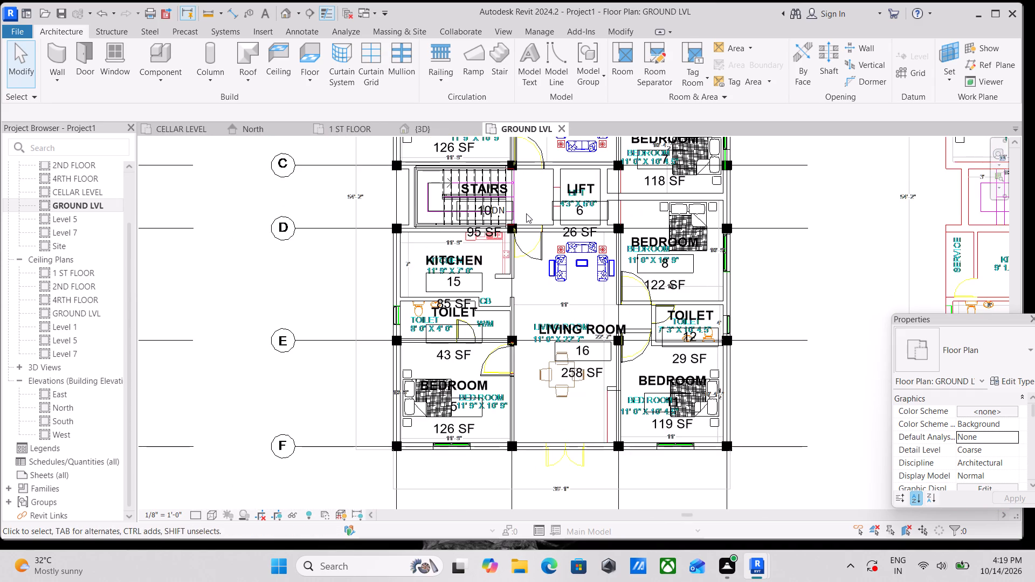
middle_drag(526, 213, 420, 296)
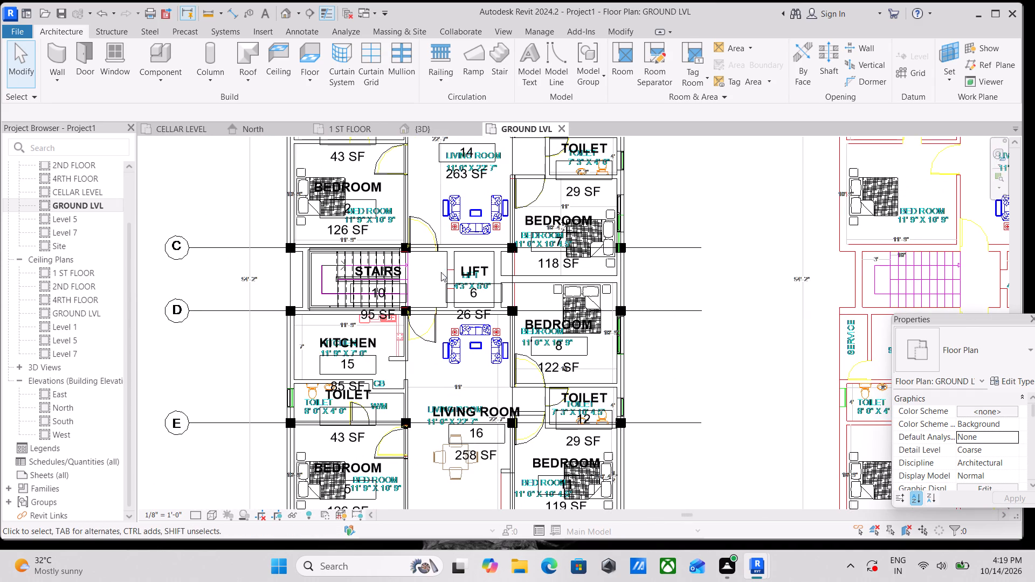
middle_drag(444, 269, 378, 356)
scroll(383, 347, down, 3)
scroll(562, 303, down, 1)
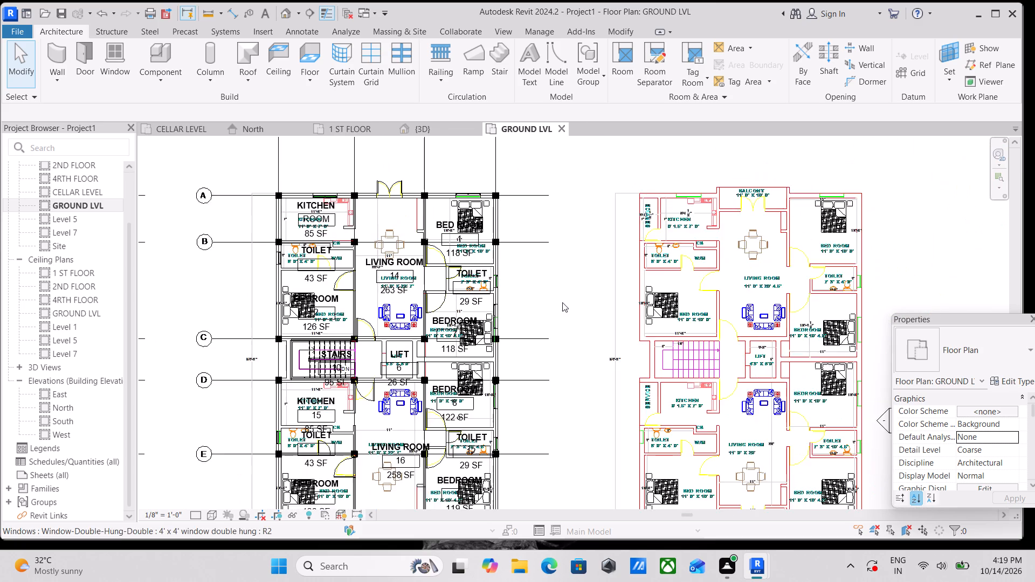
Examine the imported 1,2,3,4 FLOORS CAD plan beside the modelled ground floor, including its balcony, kitchen, service area and windows.
middle_drag(562, 302, 397, 311)
scroll(544, 220, up, 3)
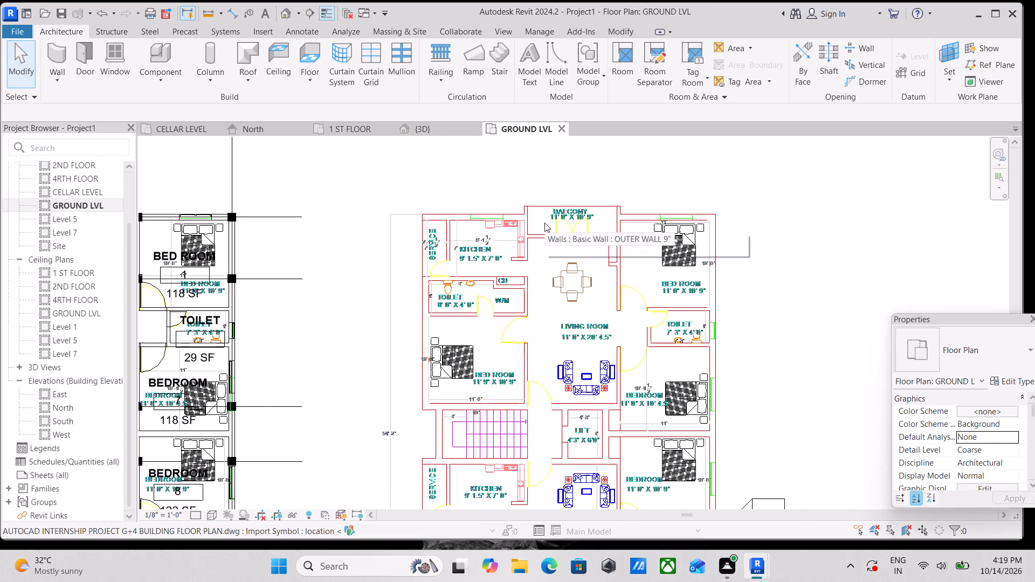
scroll(544, 223, up, 3)
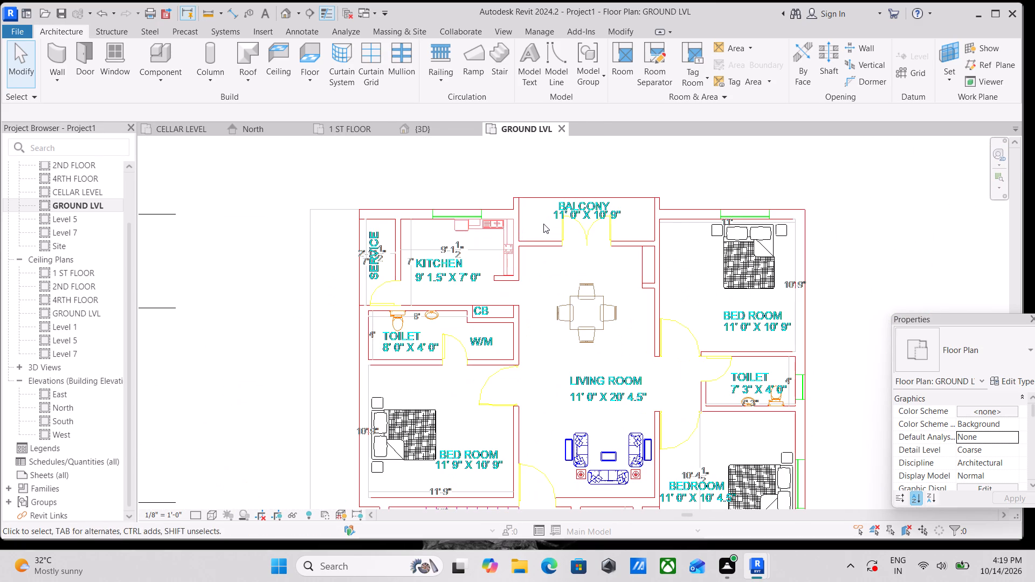
scroll(549, 226, down, 3)
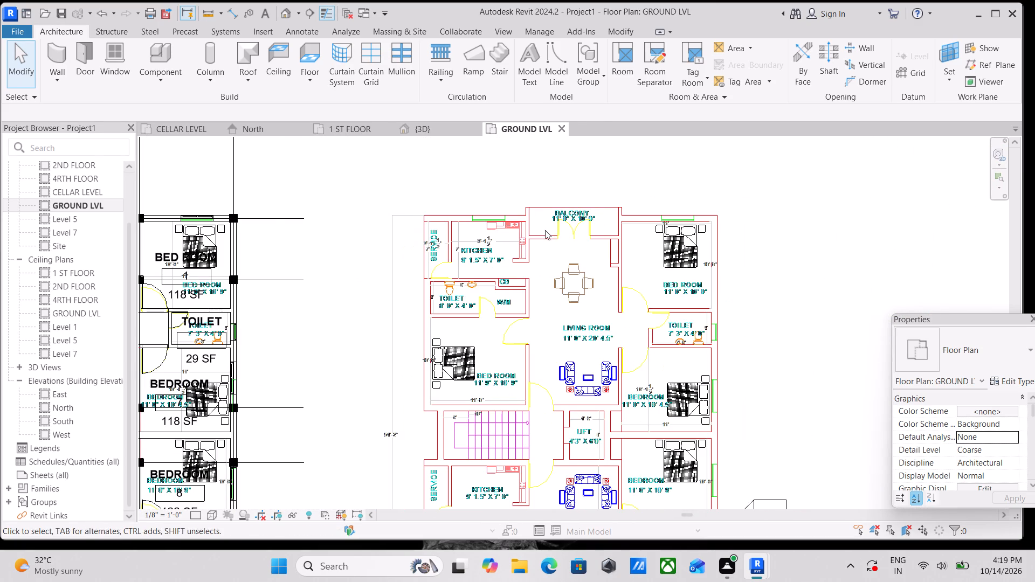
scroll(545, 230, down, 3)
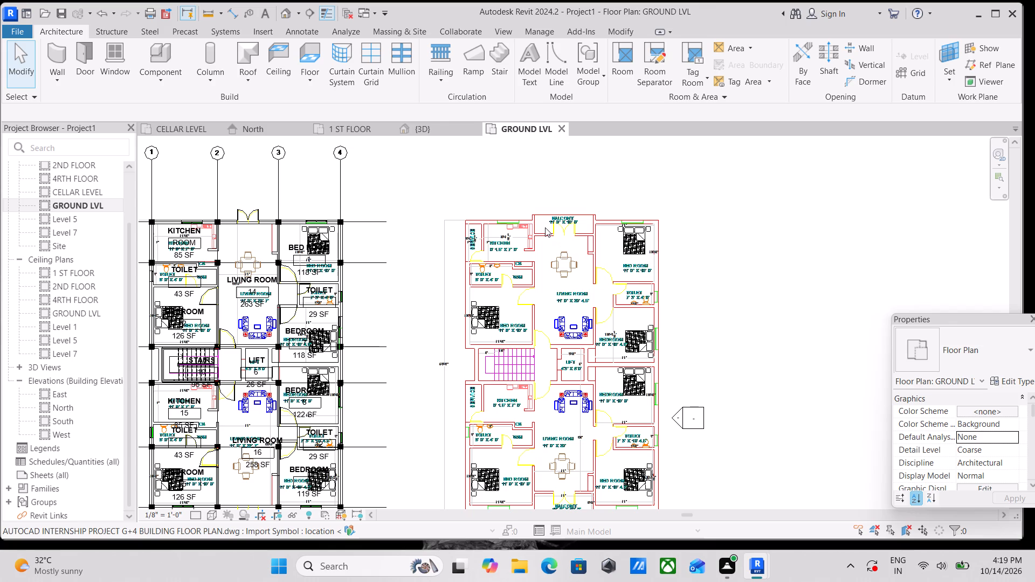
scroll(545, 227, down, 3)
scroll(354, 257, up, 5)
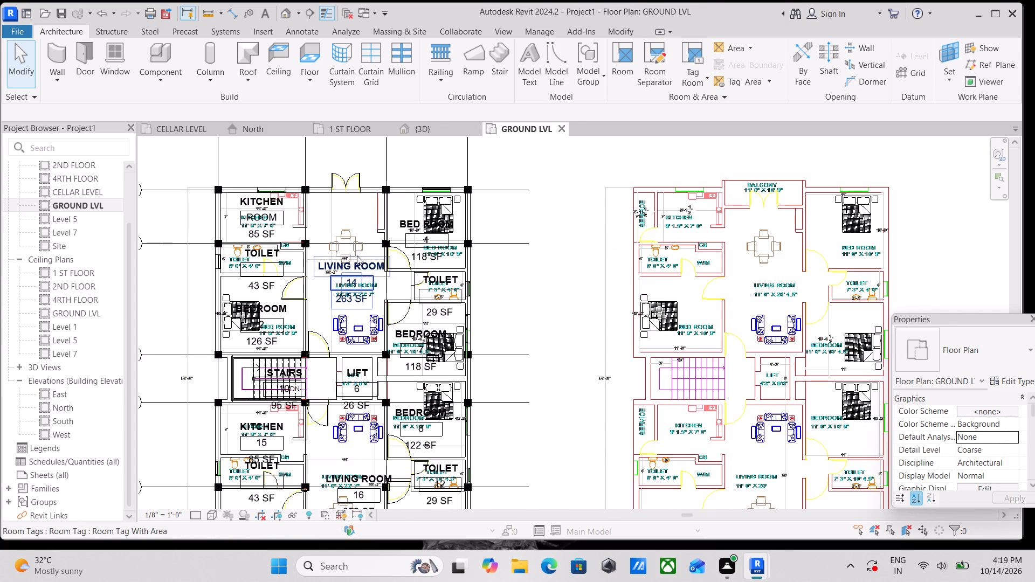
scroll(362, 246, up, 3)
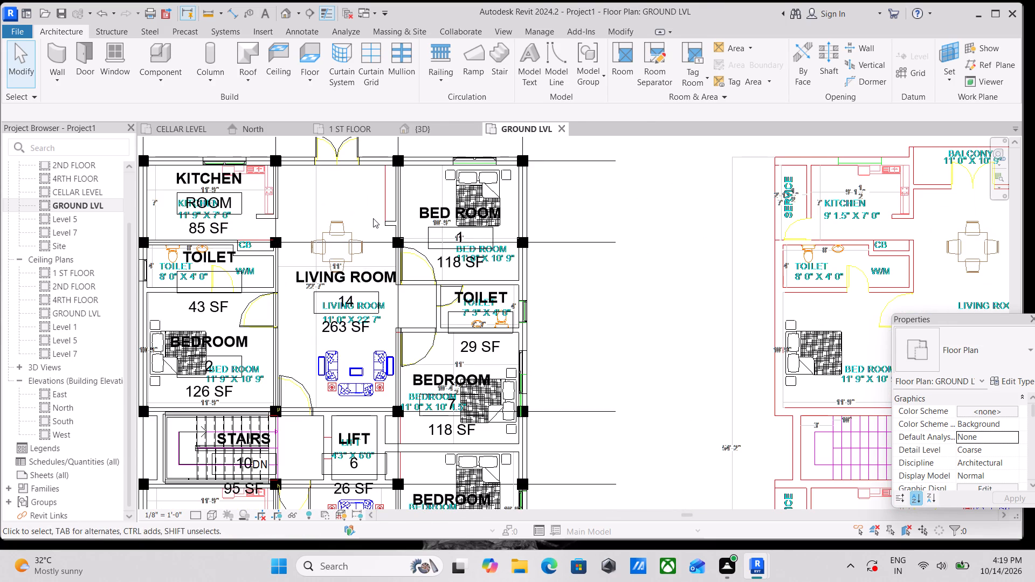
scroll(373, 219, up, 3)
scroll(373, 219, down, 9)
middle_drag(373, 224, 375, 223)
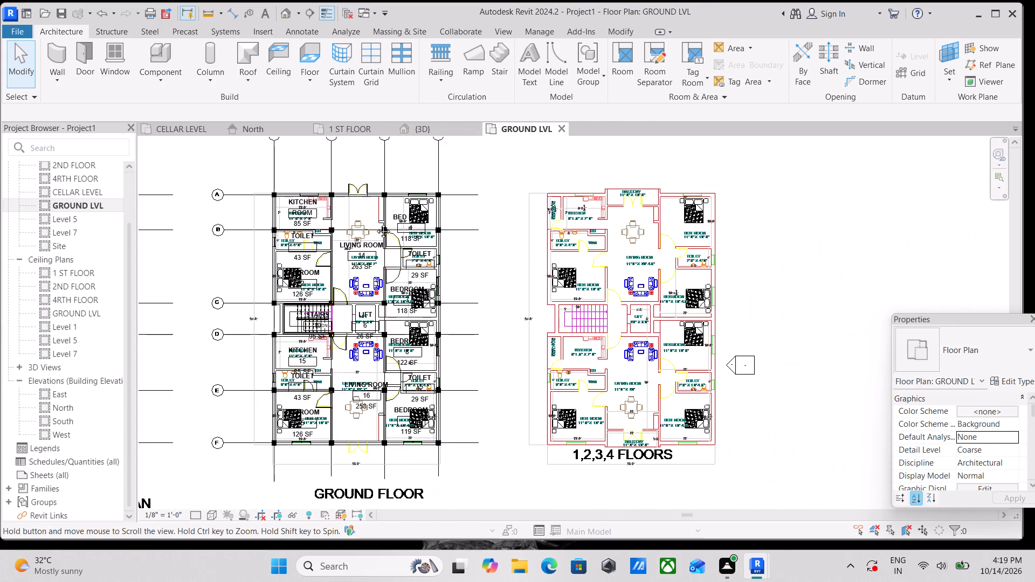
middle_drag(375, 223, 599, 209)
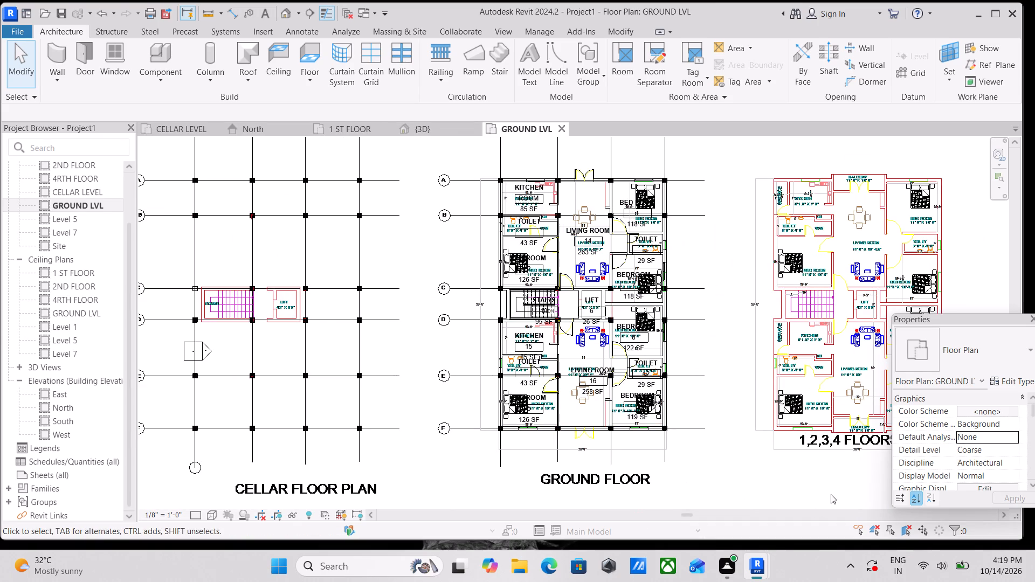
Compare the modelled ground floor's rooms, doors and windows with the imported 1,2,3,4 FLOORS plan.
scroll(837, 482, up, 2)
scroll(638, 438, up, 2)
scroll(706, 383, down, 1)
middle_drag(704, 385, 728, 344)
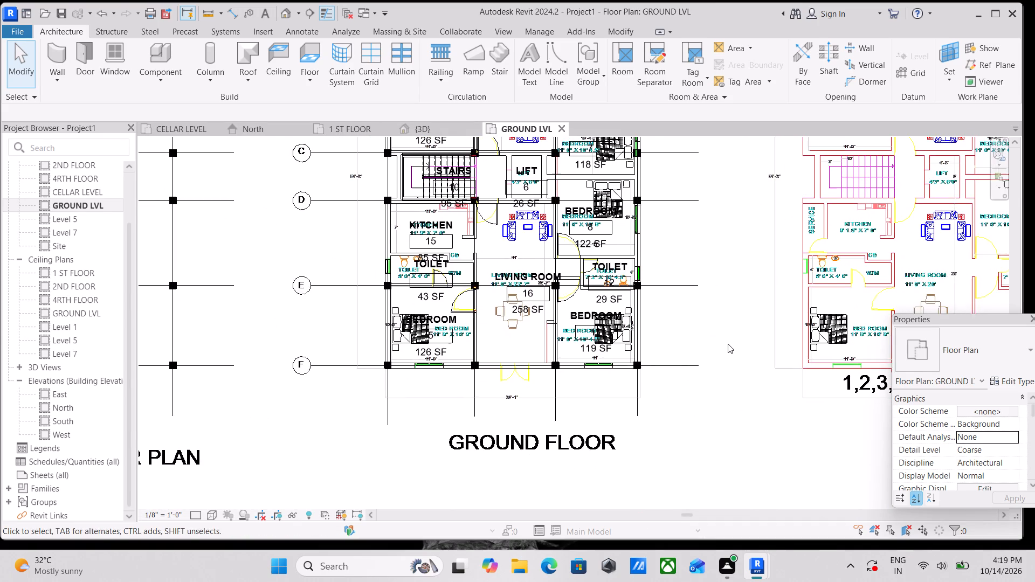
scroll(723, 348, down, 2)
middle_drag(710, 355, 624, 407)
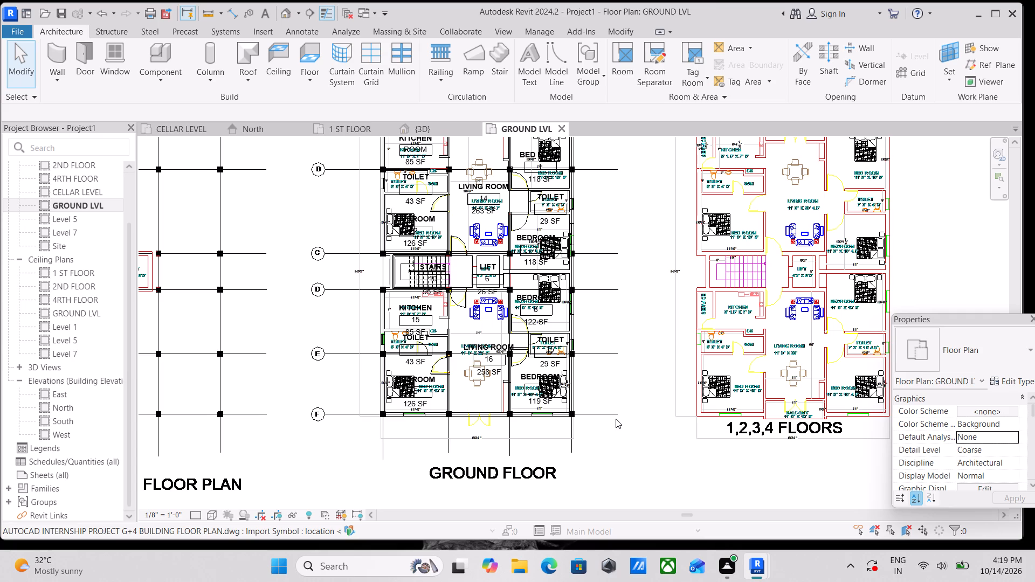
scroll(524, 353, up, 4)
scroll(478, 236, up, 4)
scroll(594, 227, down, 2)
middle_drag(767, 219, 758, 229)
scroll(766, 220, down, 1)
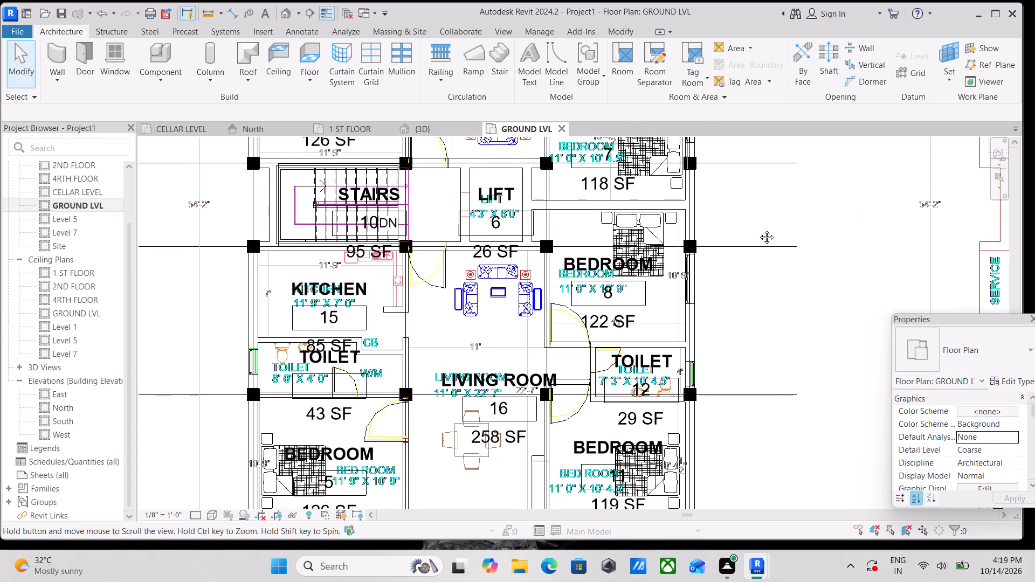
middle_drag(758, 229, 684, 289)
scroll(688, 274, down, 1)
middle_drag(688, 274, 612, 355)
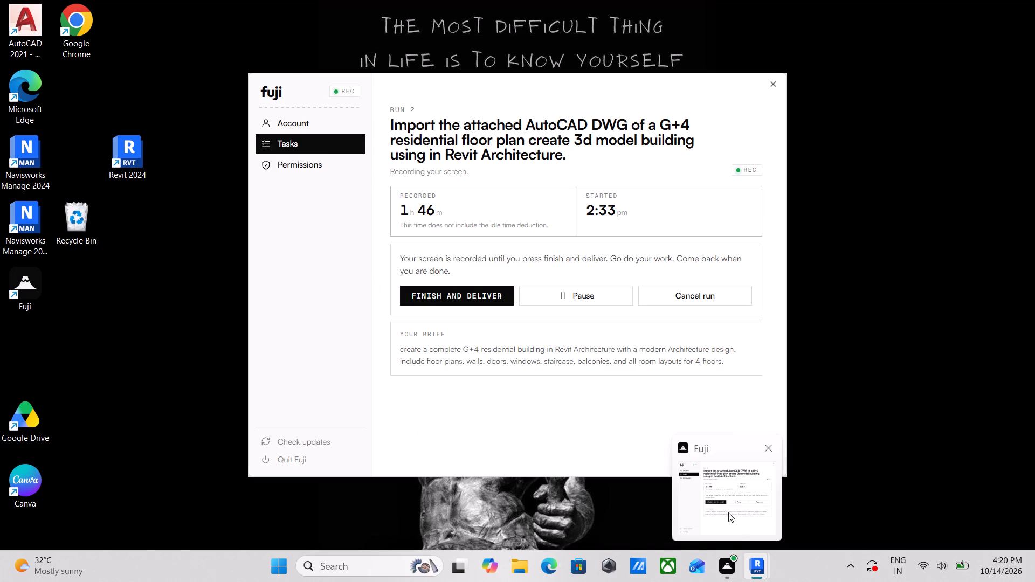
scroll(637, 248, down, 3)
middle_drag(637, 247, 624, 278)
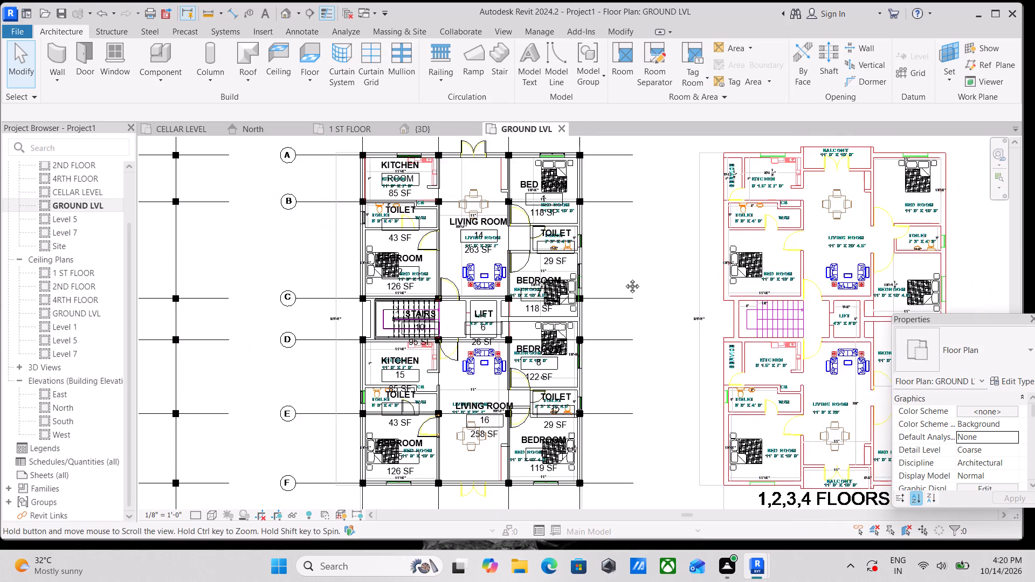
middle_drag(624, 278, 610, 320)
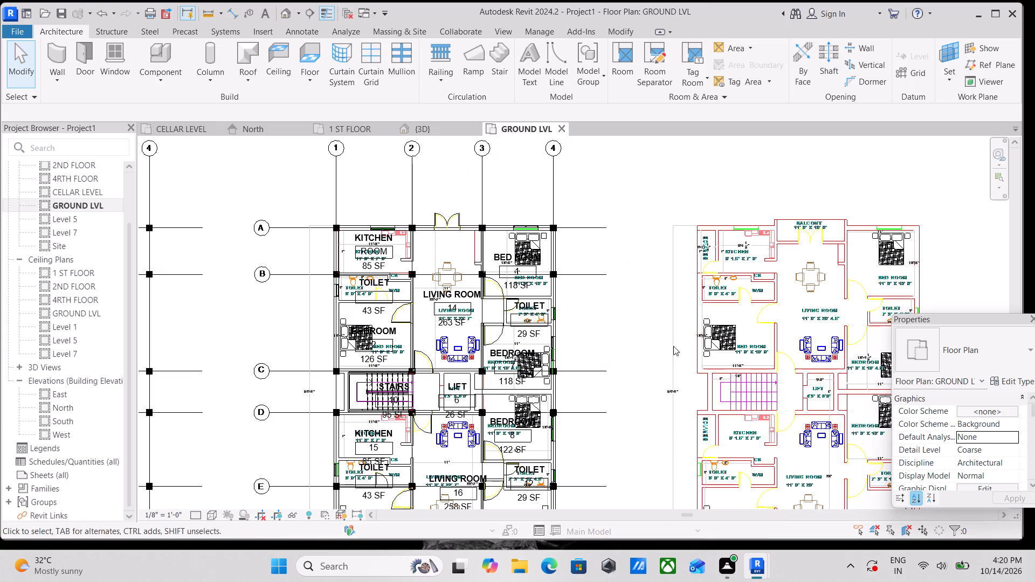
Examine the grid A outer wall up close, checking the kitchen and bedroom windows and the living room double door.
scroll(370, 262, up, 4)
scroll(454, 245, up, 4)
scroll(536, 233, down, 2)
middle_drag(536, 233, 434, 275)
scroll(427, 276, down, 2)
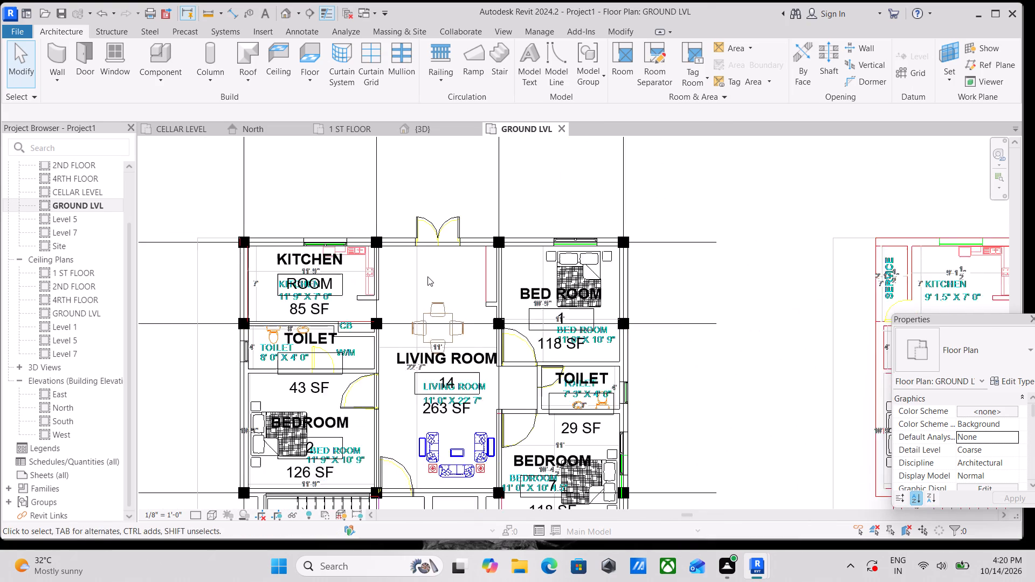
middle_drag(427, 276, 399, 329)
scroll(399, 329, up, 3)
middle_drag(355, 315, 472, 285)
scroll(429, 275, up, 3)
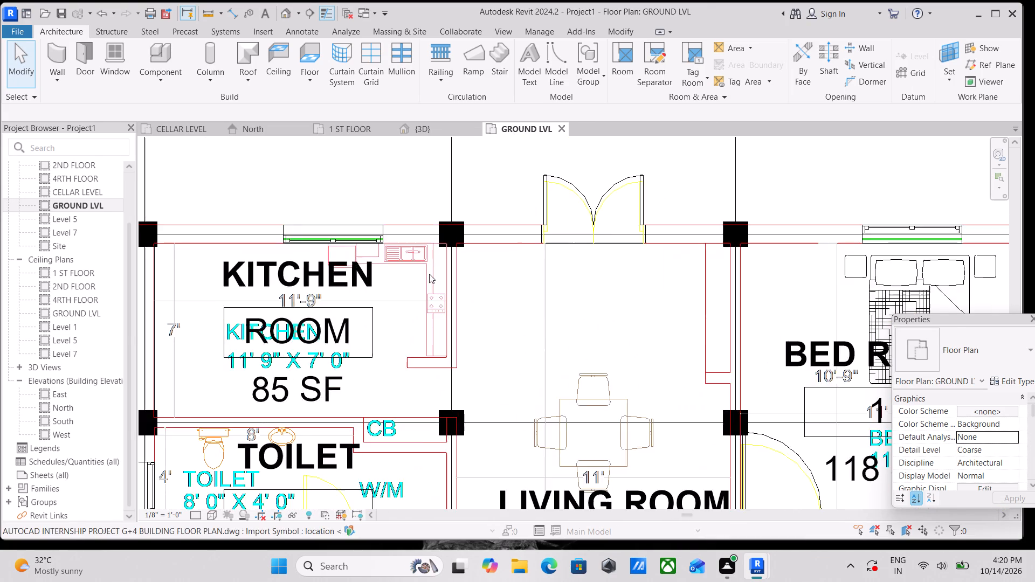
scroll(519, 257, down, 2)
middle_drag(523, 258, 498, 328)
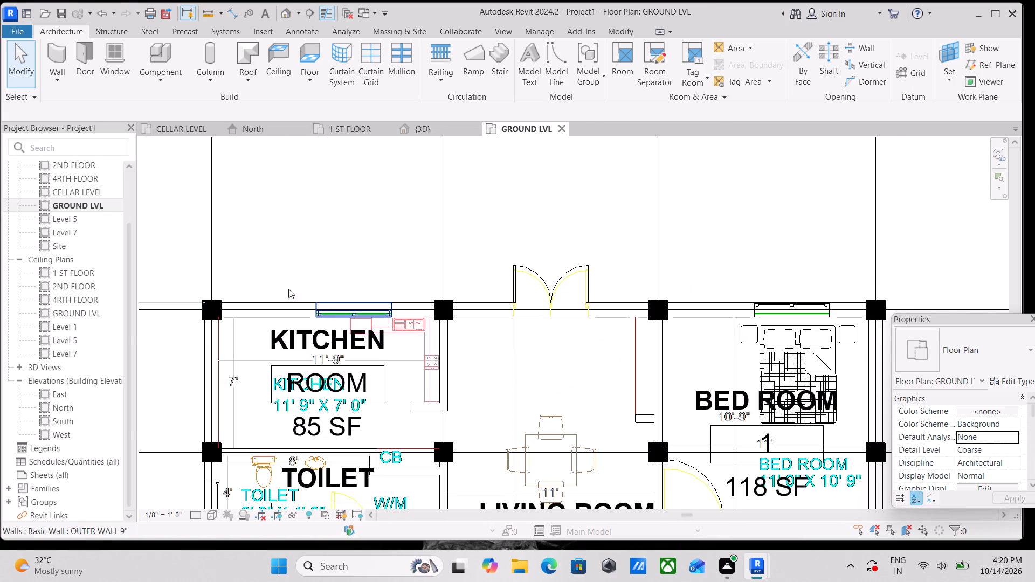
scroll(232, 287, up, 3)
scroll(286, 271, down, 2)
middle_drag(298, 264, 301, 276)
scroll(301, 276, up, 1)
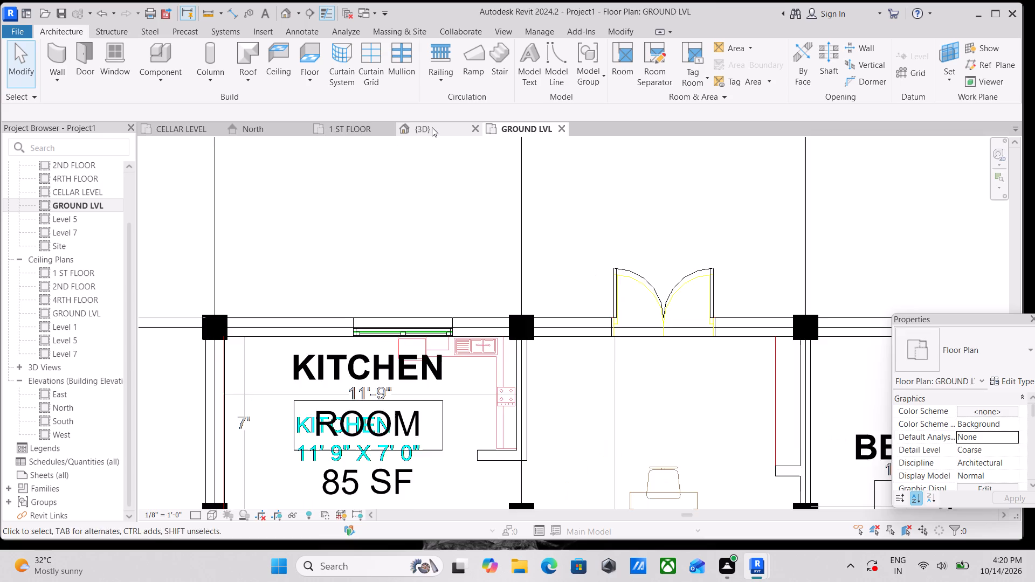
Examine the isolated ground level in the 3D view from the back and from the top to check its windows and doors.
click(432, 127)
shift+middle_drag(565, 409, 609, 228)
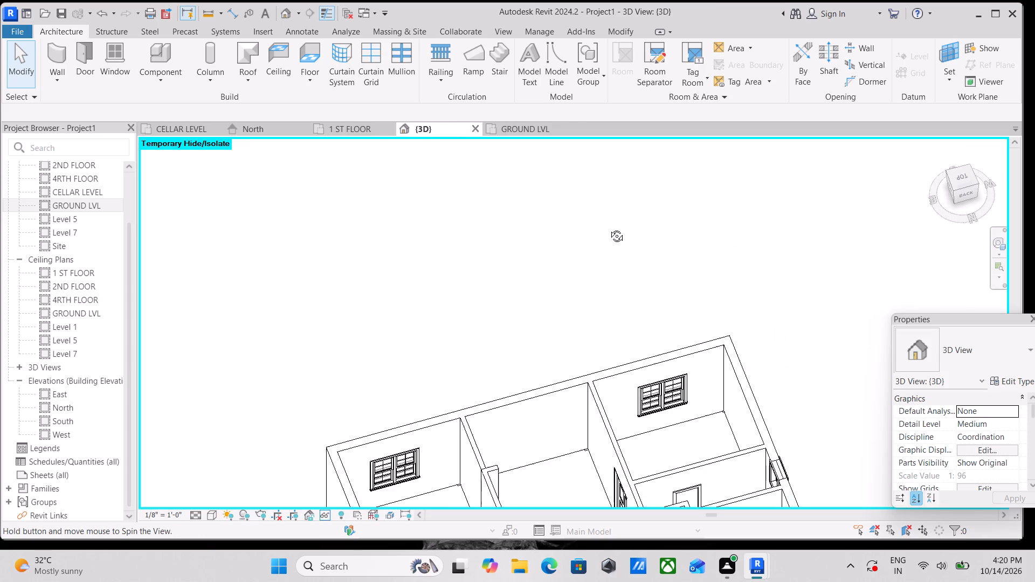
shift+middle_drag(609, 228, 612, 220)
middle_drag(618, 290, 600, 114)
shift+middle_drag(554, 268, 548, 185)
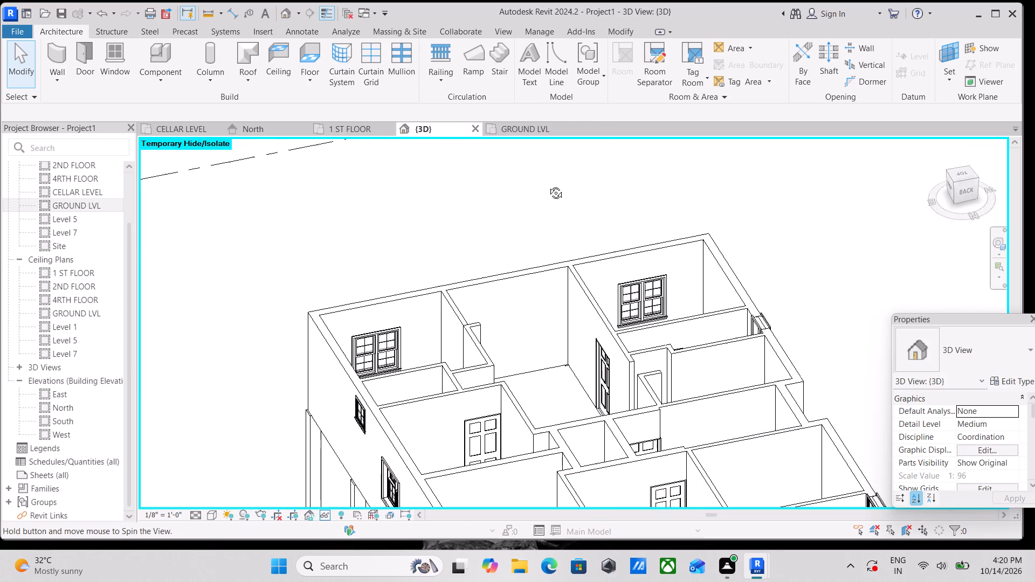
shift+middle_drag(548, 185, 501, 279)
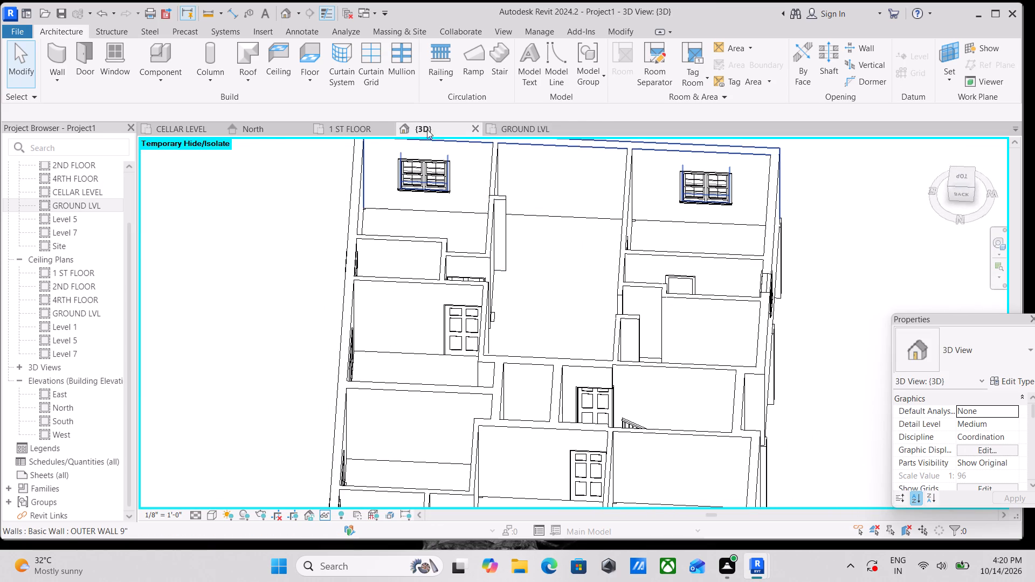
scroll(510, 131, down, 2)
shift+middle_drag(512, 212, 511, 236)
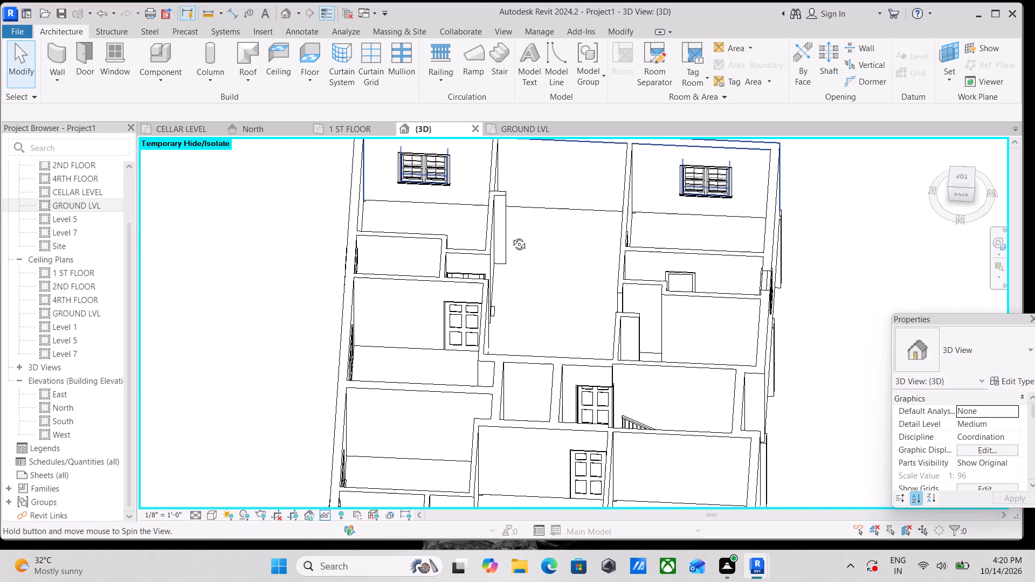
shift+middle_drag(511, 236, 501, 305)
shift+scroll(501, 305, down, 1)
scroll(530, 258, down, 3)
shift+middle_drag(548, 232, 551, 286)
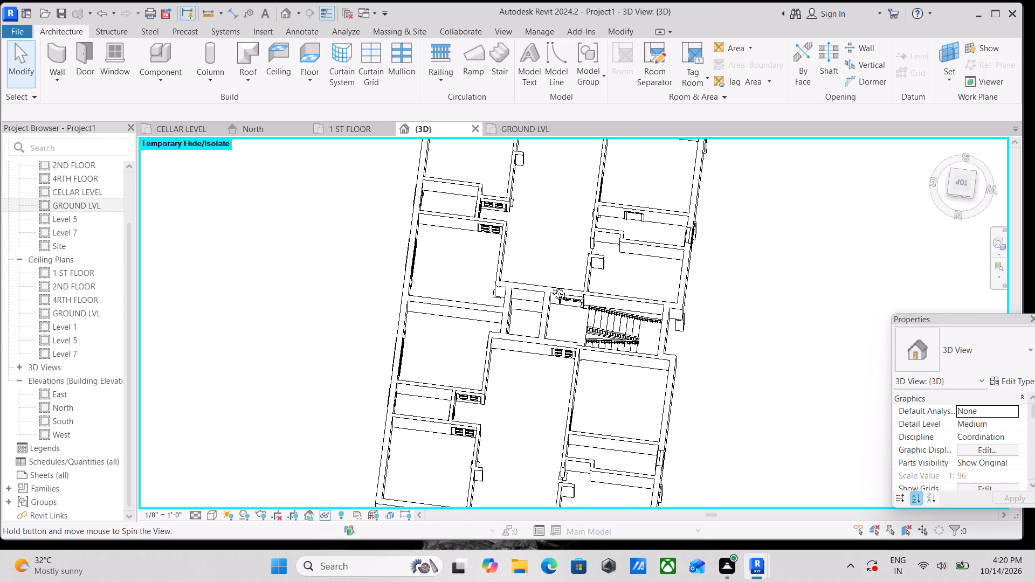
shift+middle_drag(551, 286, 551, 289)
Check the CELLAR LEVEL and 1 ST FLOOR plans, inspecting the properties of the lower fixed window shown on the first-floor plan.
click(177, 127)
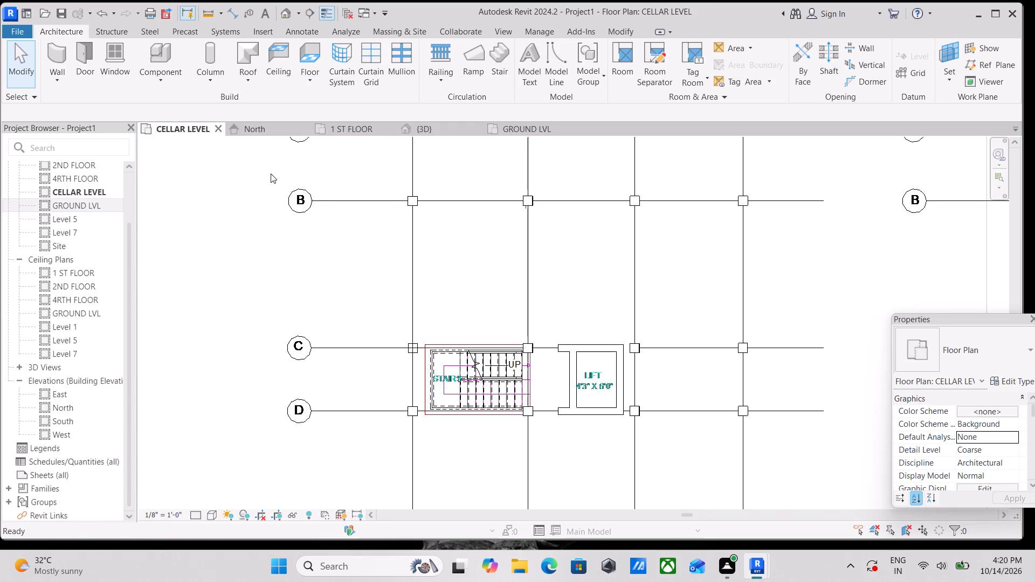
scroll(322, 203, down, 4)
scroll(419, 233, down, 3)
click(361, 130)
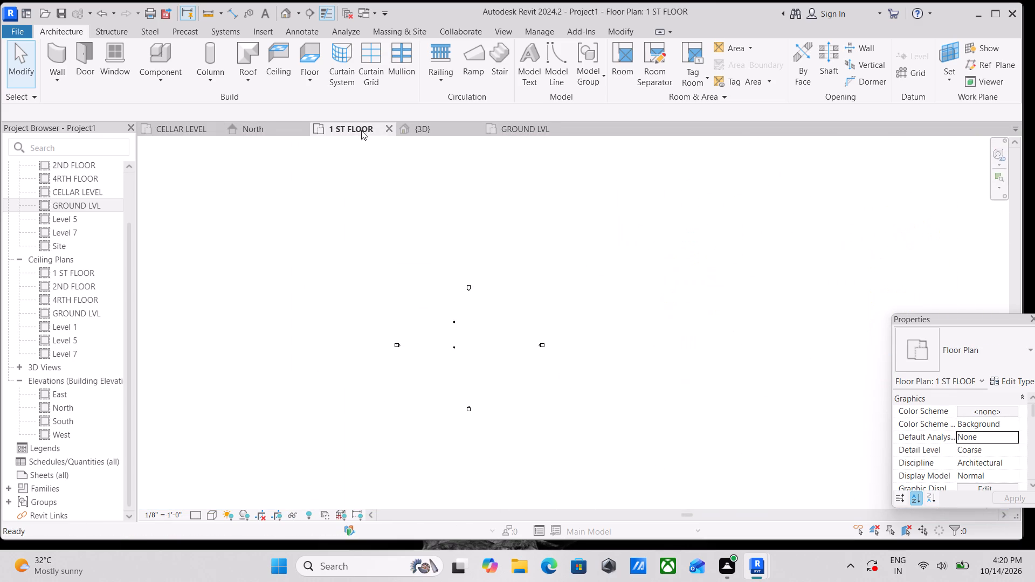
scroll(417, 325, up, 13)
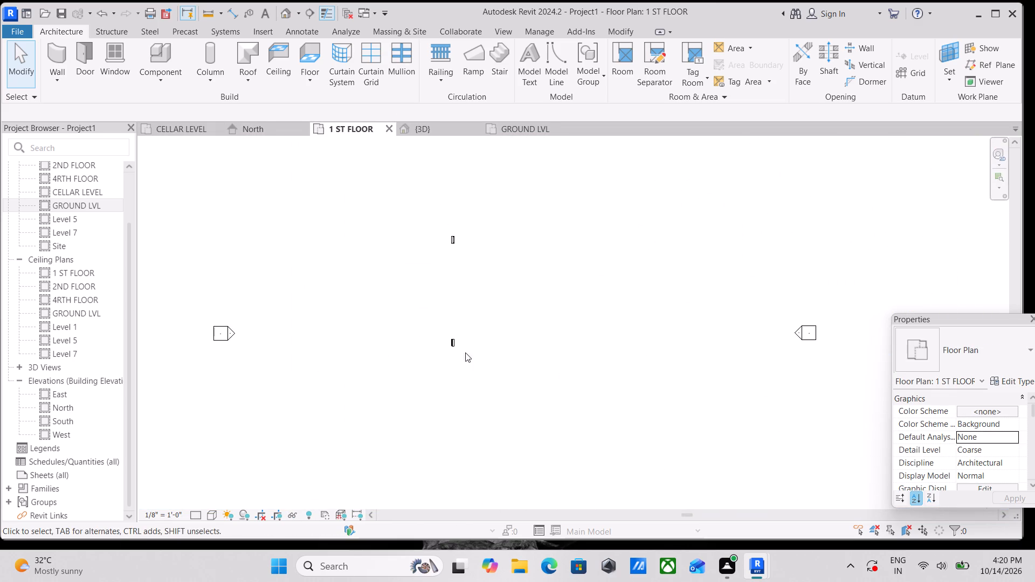
scroll(465, 352, up, 9)
scroll(413, 314, down, 15)
scroll(447, 286, down, 4)
scroll(444, 293, up, 14)
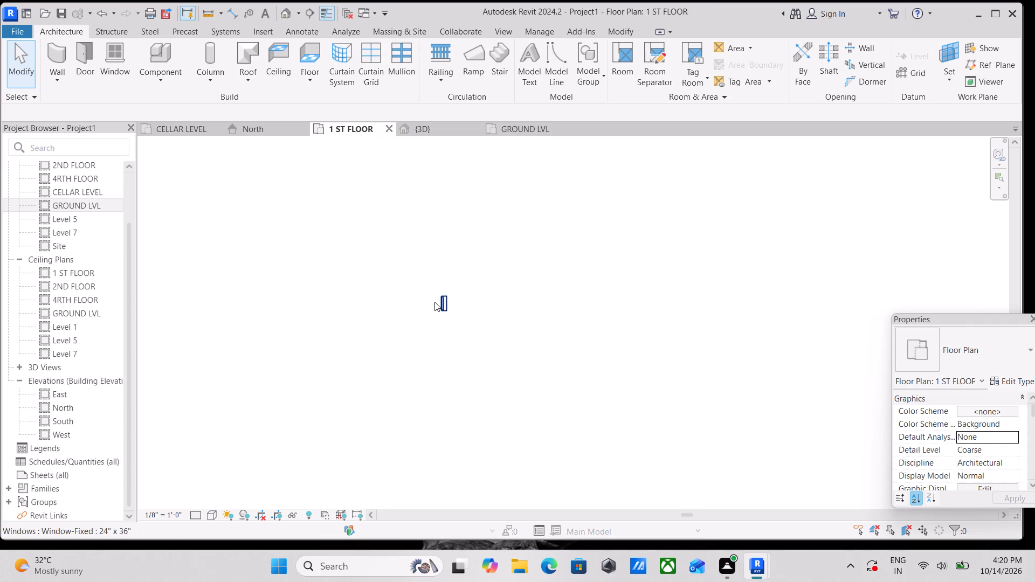
scroll(434, 302, up, 3)
scroll(445, 297, down, 4)
click(452, 298)
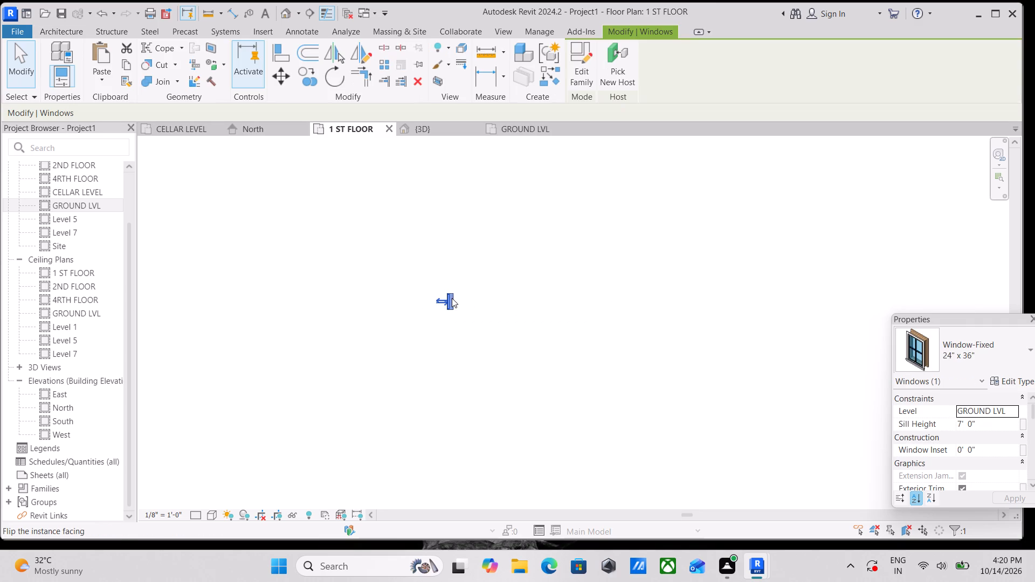
key(Escape)
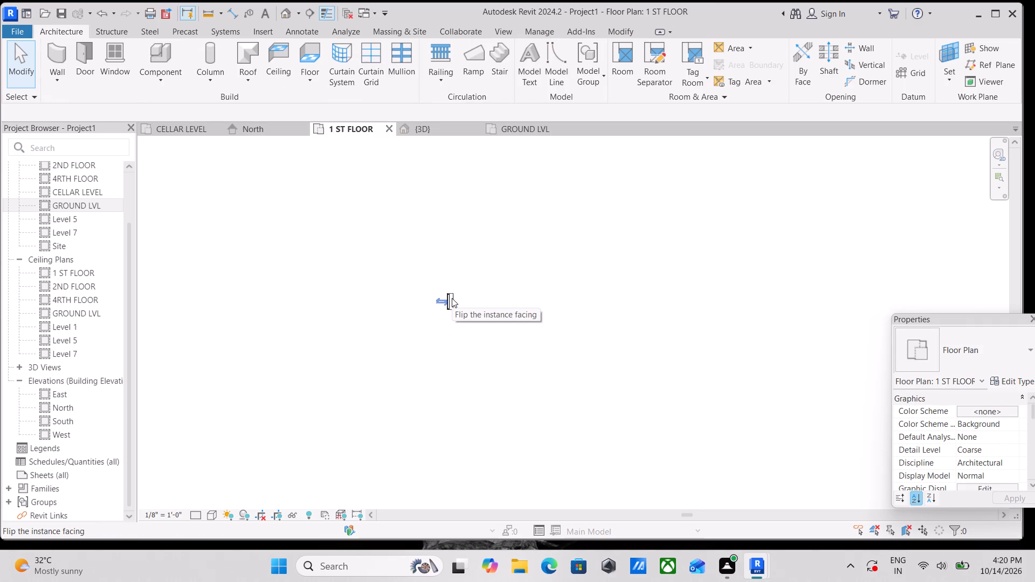
Set the 1 ST FLOOR plan's underlay base level to GROUND LVL.
key(Escape)
scroll(452, 298, down, 10)
key(Escape)
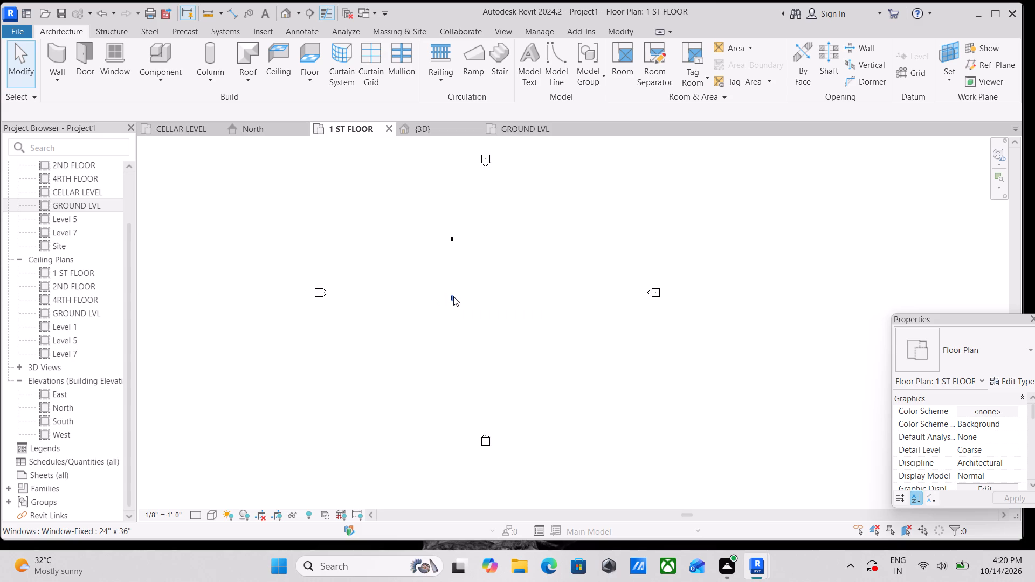
scroll(453, 296, down, 5)
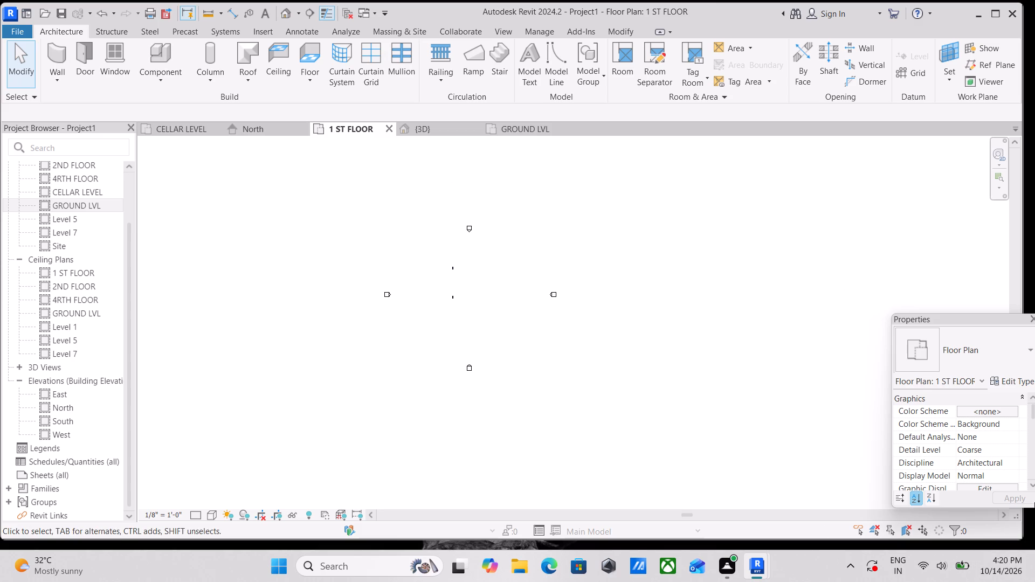
scroll(1034, 482, down, 1)
scroll(996, 454, down, 4)
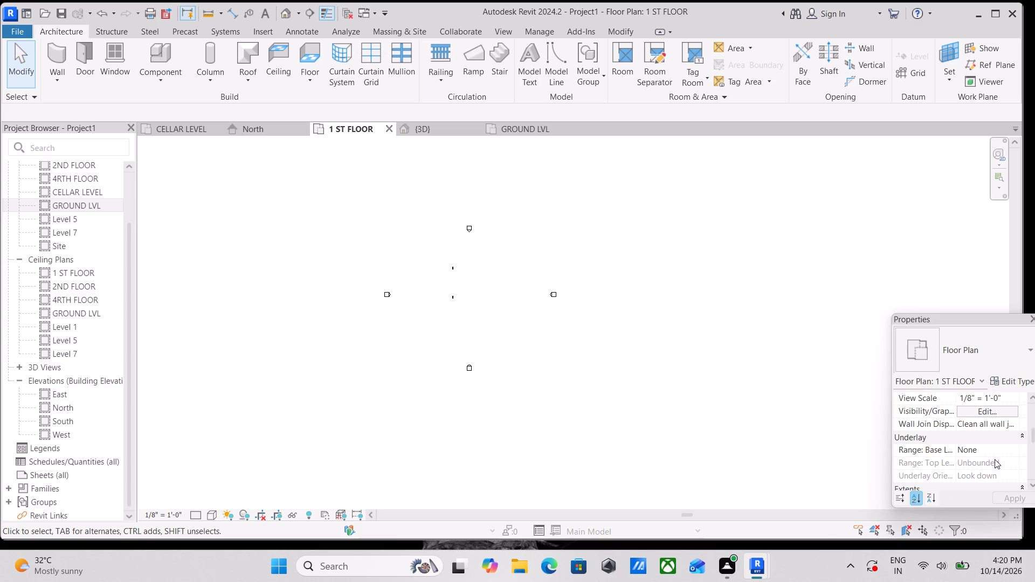
click(999, 454)
click(1016, 449)
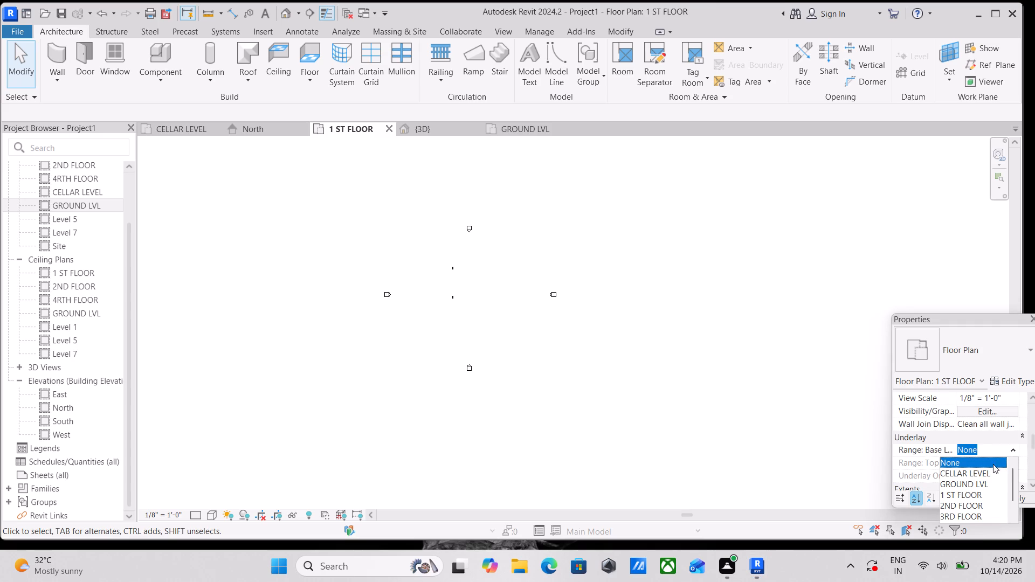
click(960, 486)
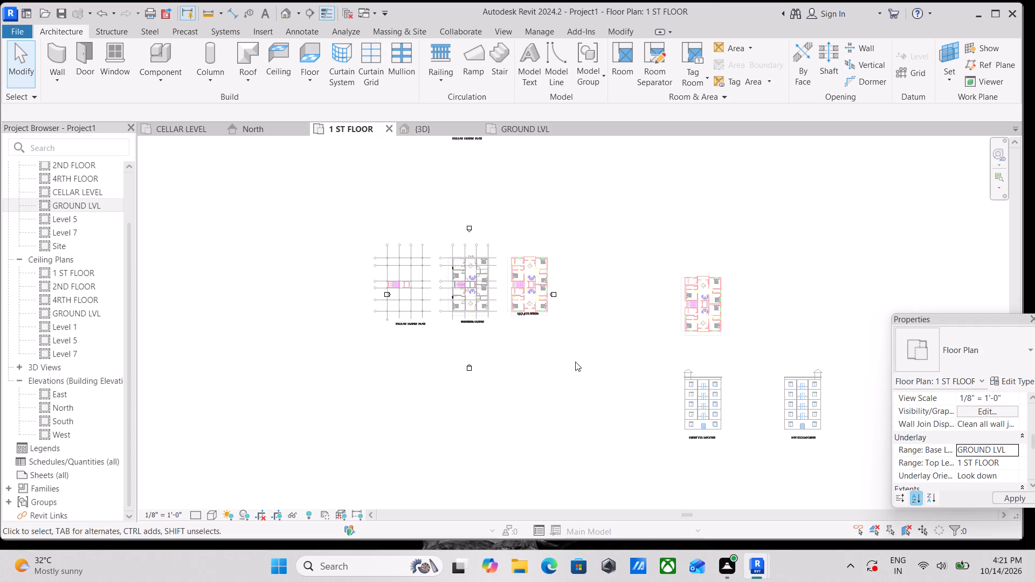
Compare the underlaid 1 ST FLOOR plan with the CELLAR LEVEL plan and the North elevation.
scroll(499, 307, up, 7)
scroll(460, 308, down, 8)
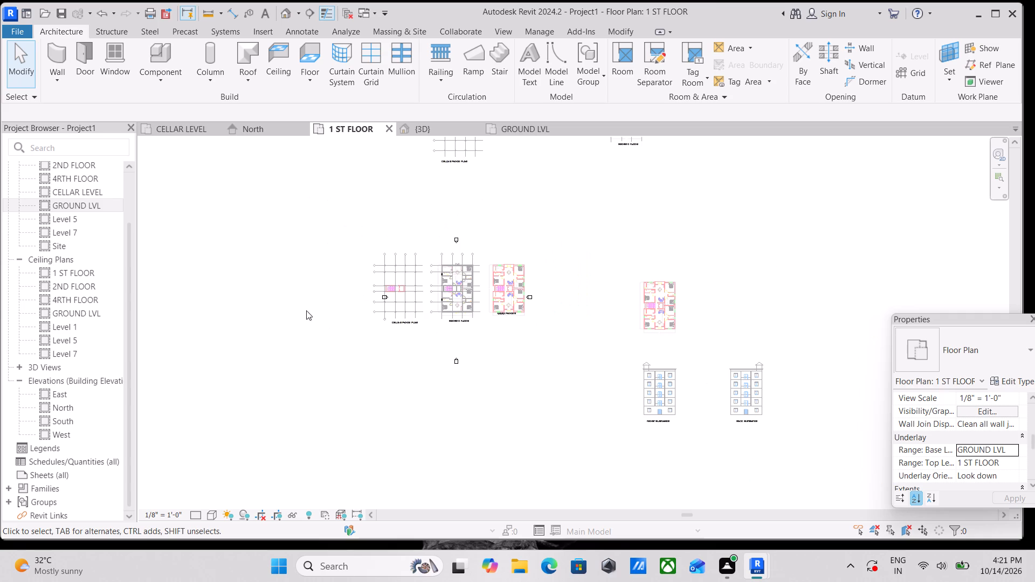
click(184, 127)
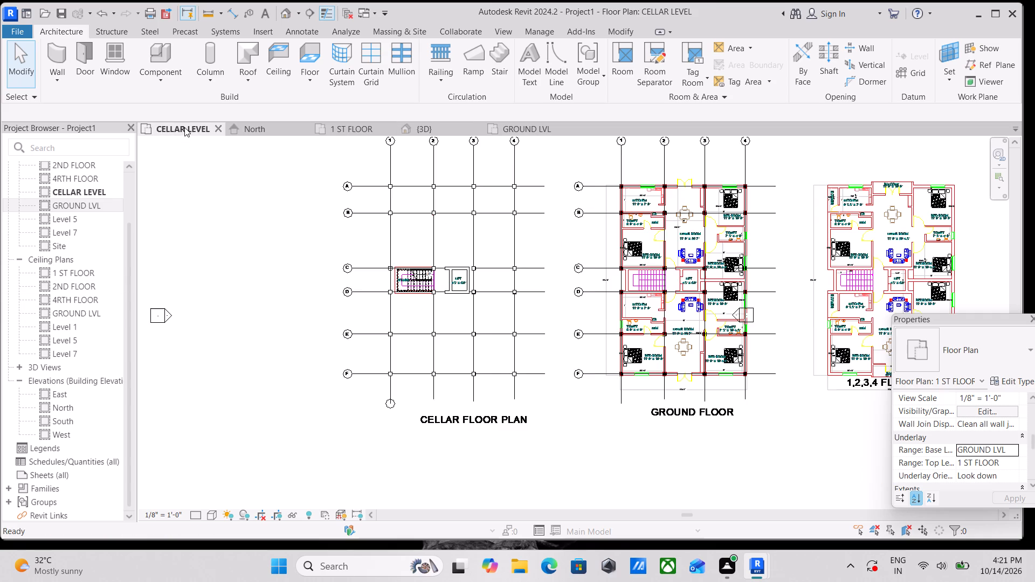
click(348, 134)
scroll(474, 279, up, 3)
scroll(480, 287, down, 2)
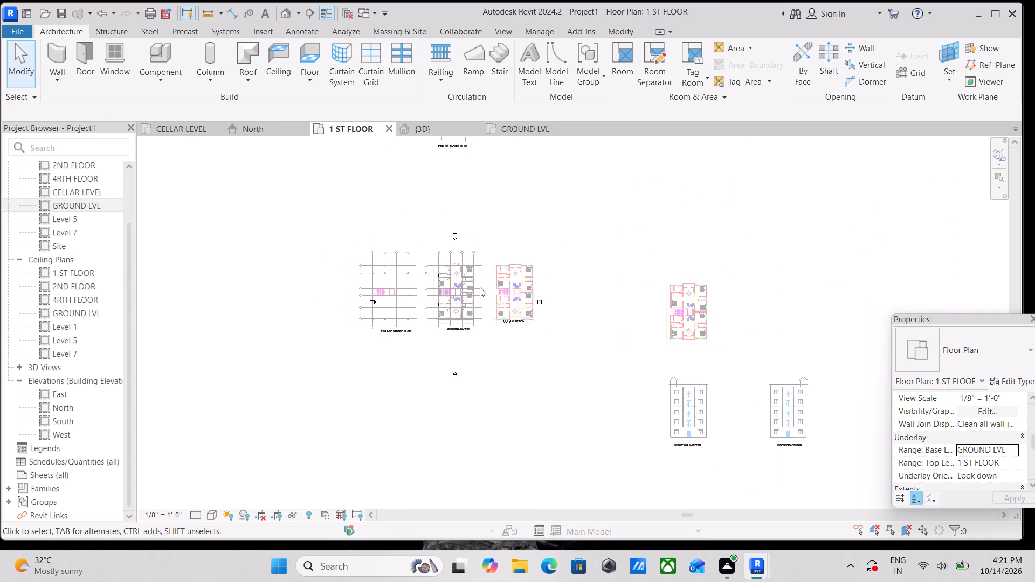
scroll(480, 287, down, 1)
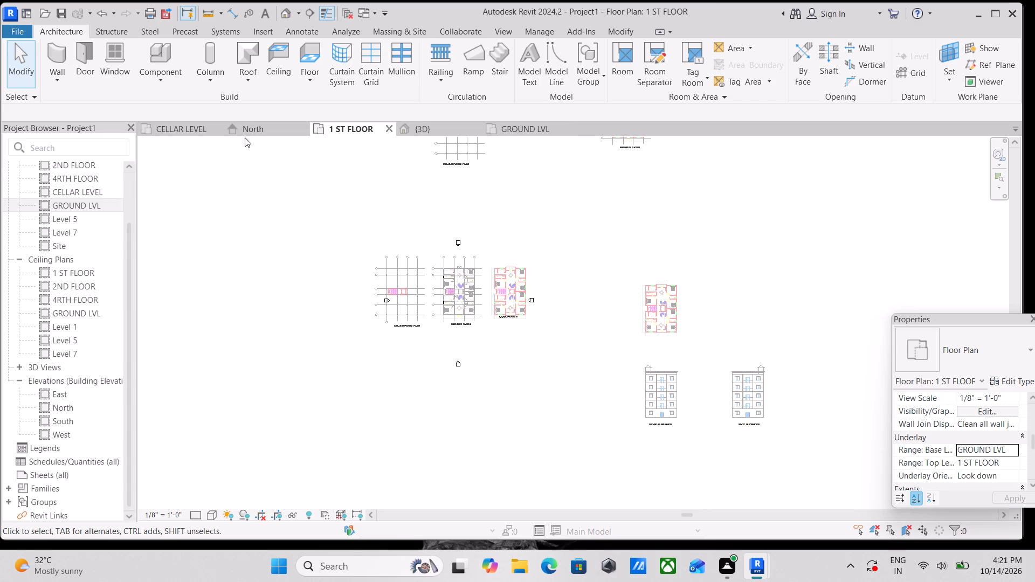
click(252, 126)
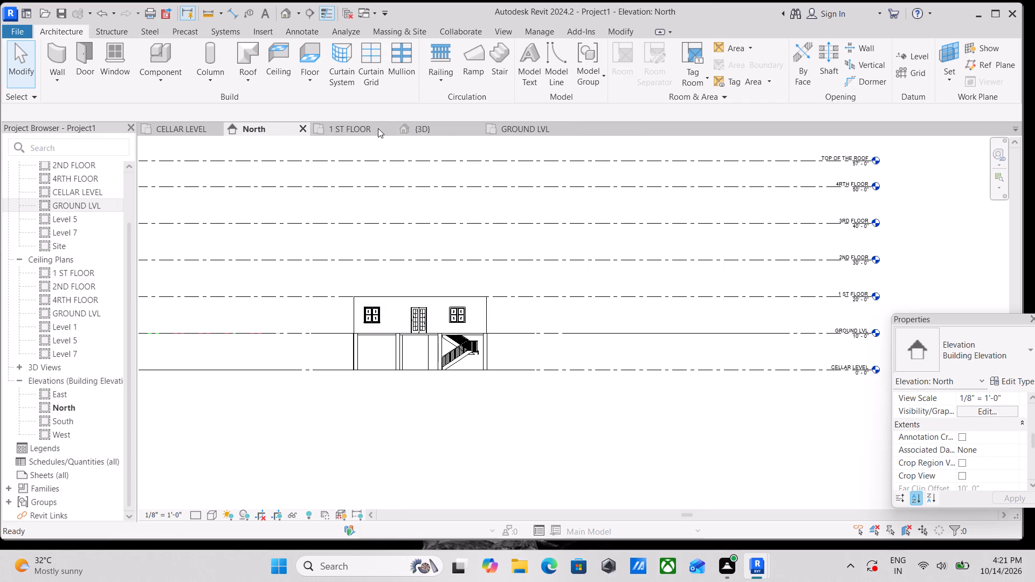
scroll(559, 391, down, 1)
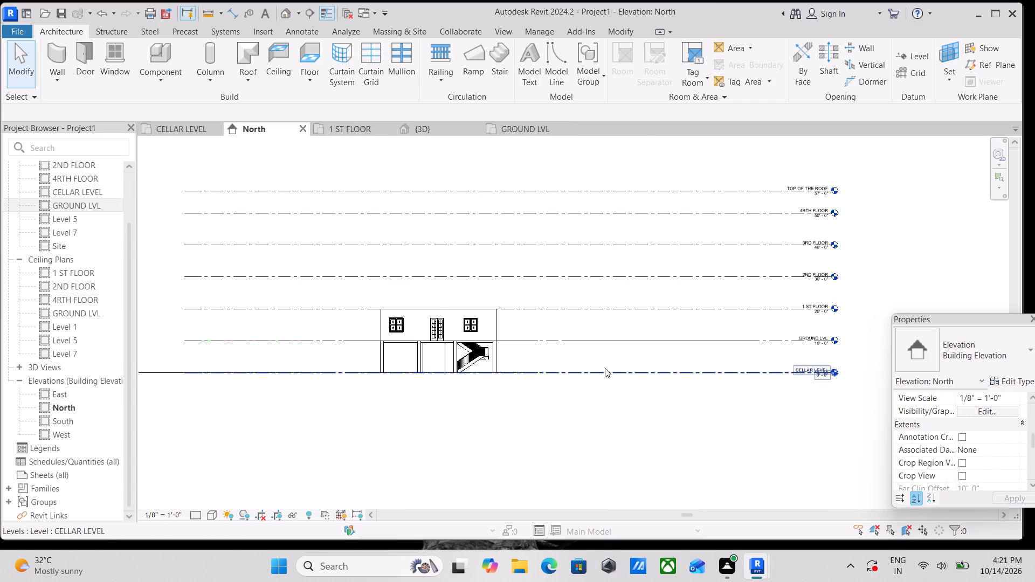
scroll(586, 379, up, 3)
scroll(391, 403, up, 3)
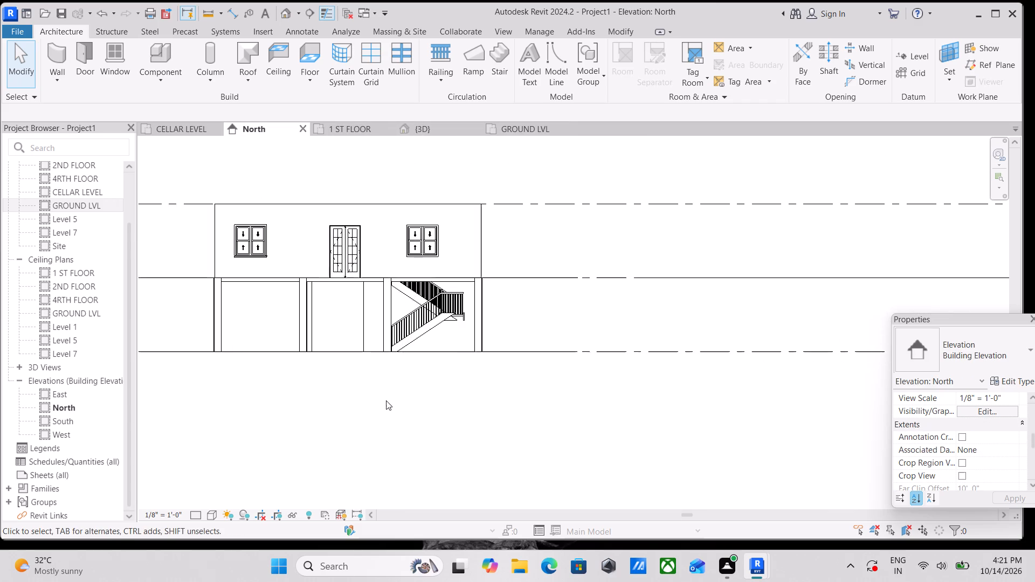
scroll(520, 315, up, 4)
scroll(541, 357, down, 8)
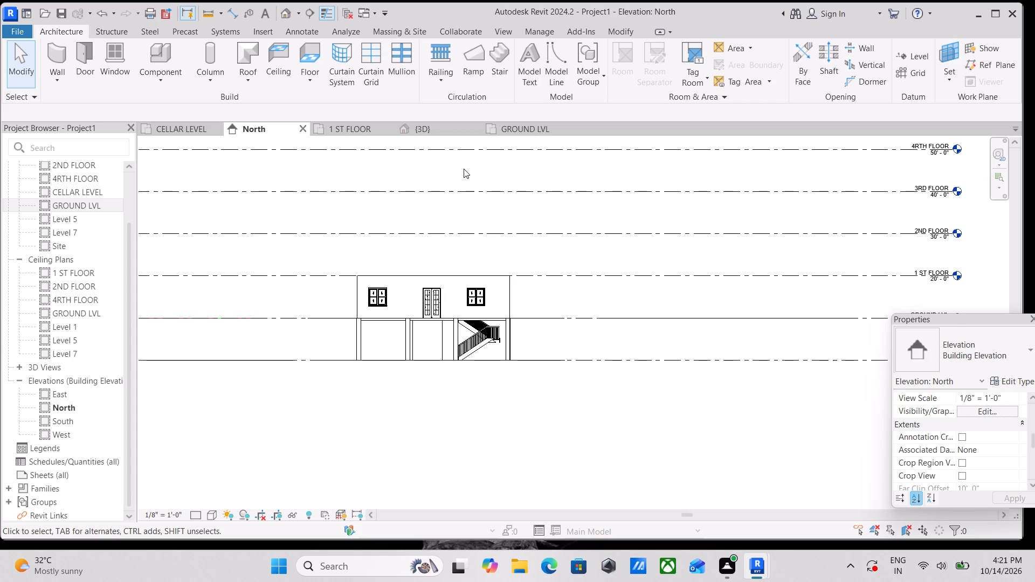
click(346, 130)
scroll(488, 300, down, 2)
scroll(527, 314, up, 3)
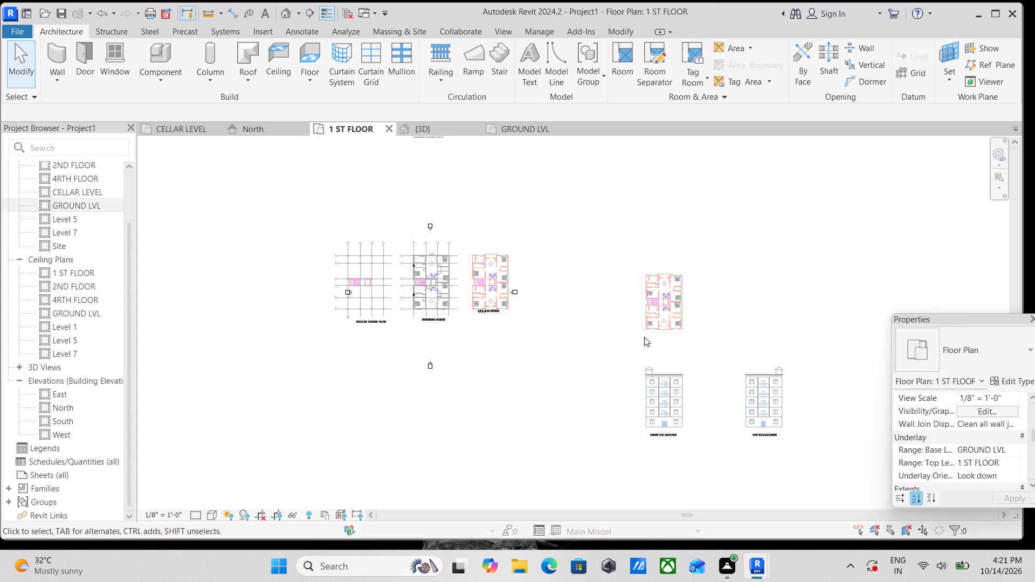
Reset the temporary hide/isolate in the 3D view to bring back the imported CAD drawings and grids.
click(439, 127)
scroll(460, 194, down, 3)
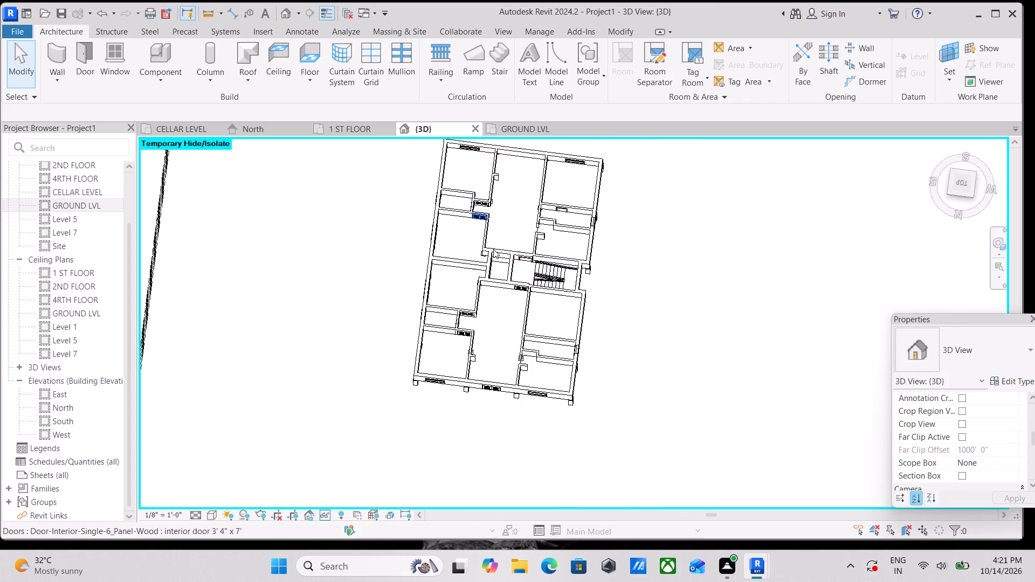
scroll(493, 249, down, 11)
middle_drag(549, 274, 553, 312)
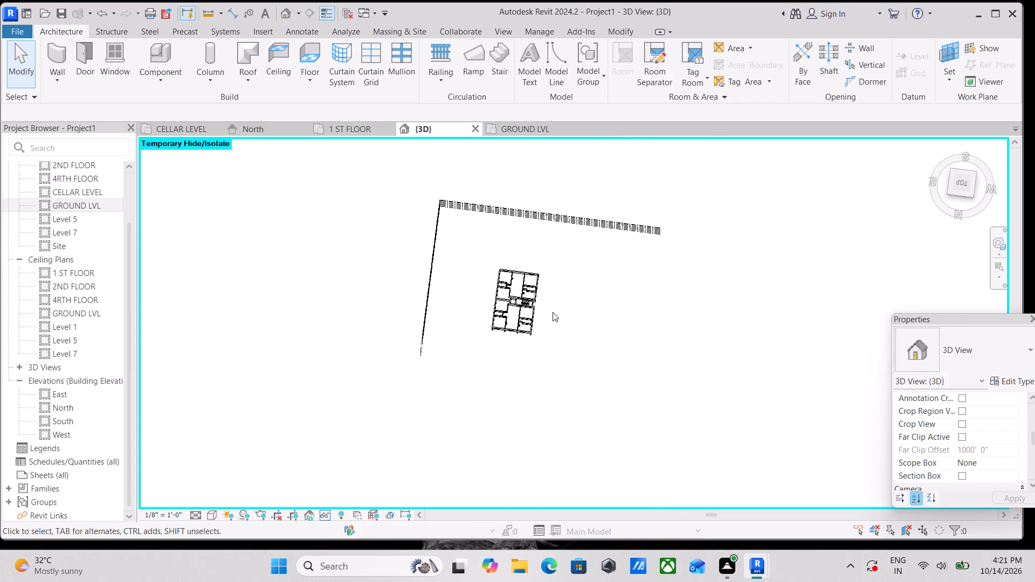
text(hr)
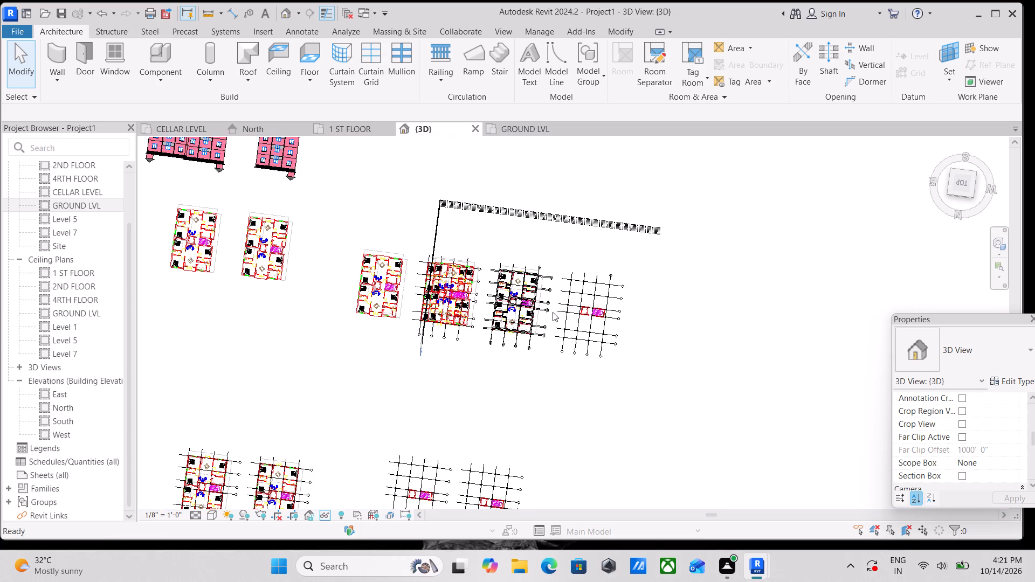
Examine the imported CAD elevations and floor plans in the 3D view, including the facade's windows and balcony doors.
scroll(386, 252, up, 2)
scroll(278, 253, down, 4)
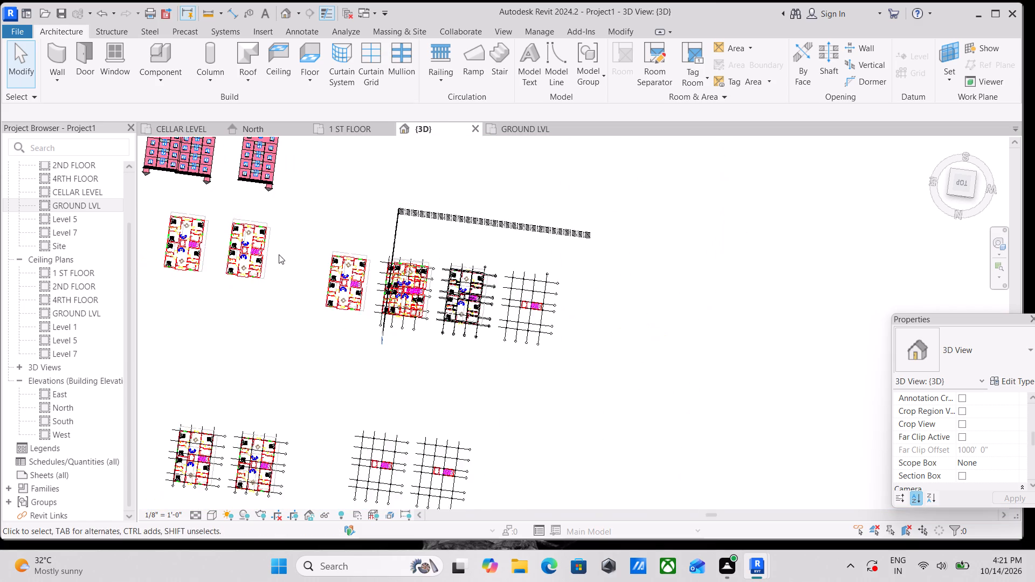
scroll(279, 254, down, 1)
middle_drag(282, 267, 293, 309)
scroll(284, 295, up, 7)
middle_drag(285, 269, 371, 328)
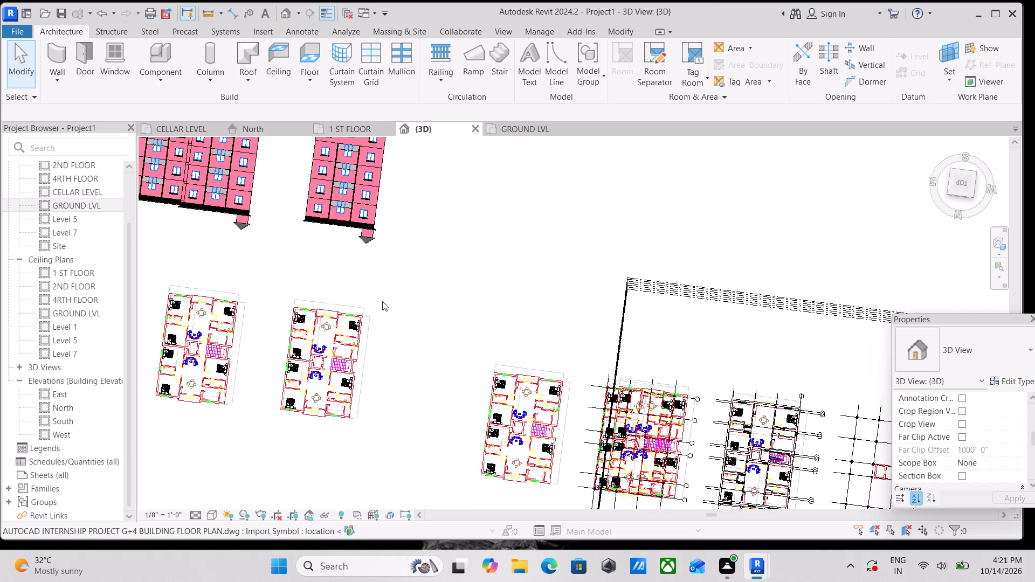
scroll(365, 220, up, 9)
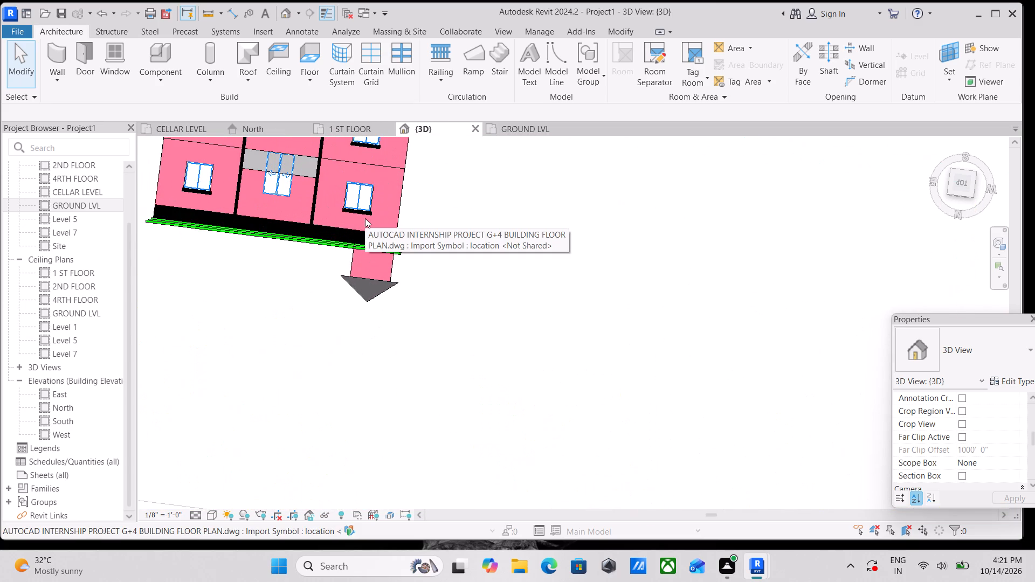
scroll(365, 218, down, 11)
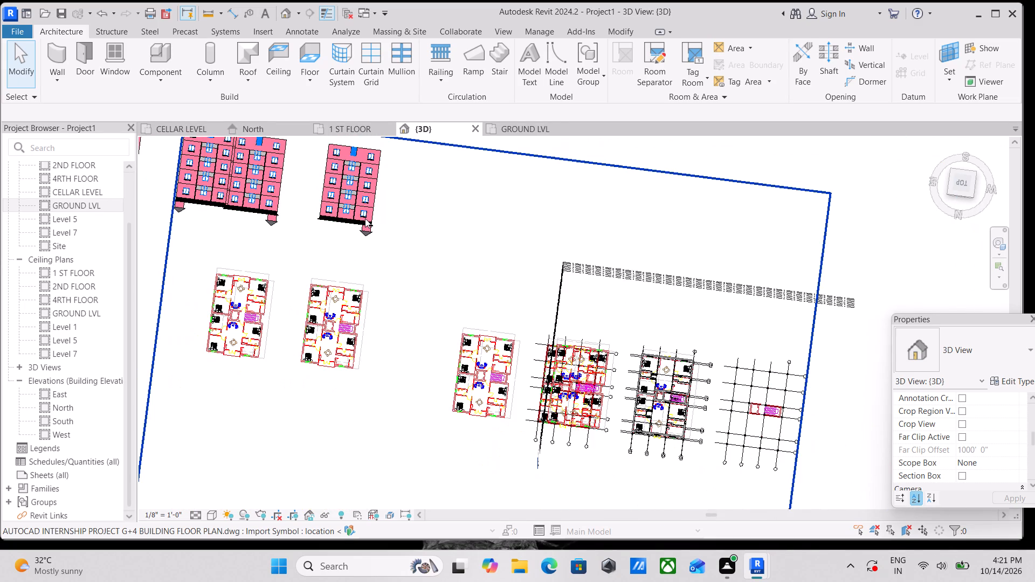
scroll(376, 228, down, 1)
middle_drag(377, 227, 349, 285)
scroll(351, 220, up, 2)
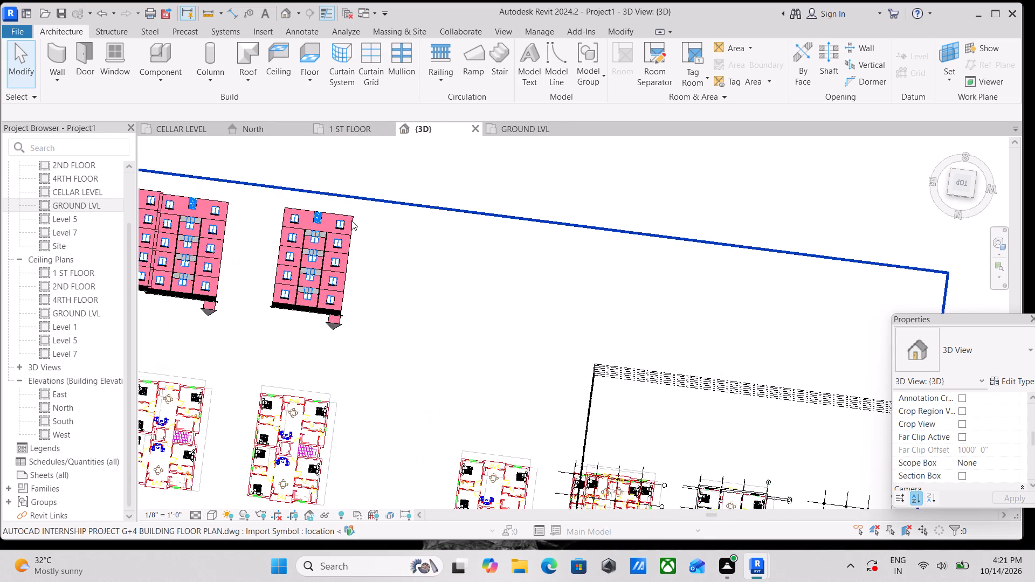
scroll(351, 220, up, 2)
scroll(351, 220, down, 8)
middle_drag(373, 243, 391, 286)
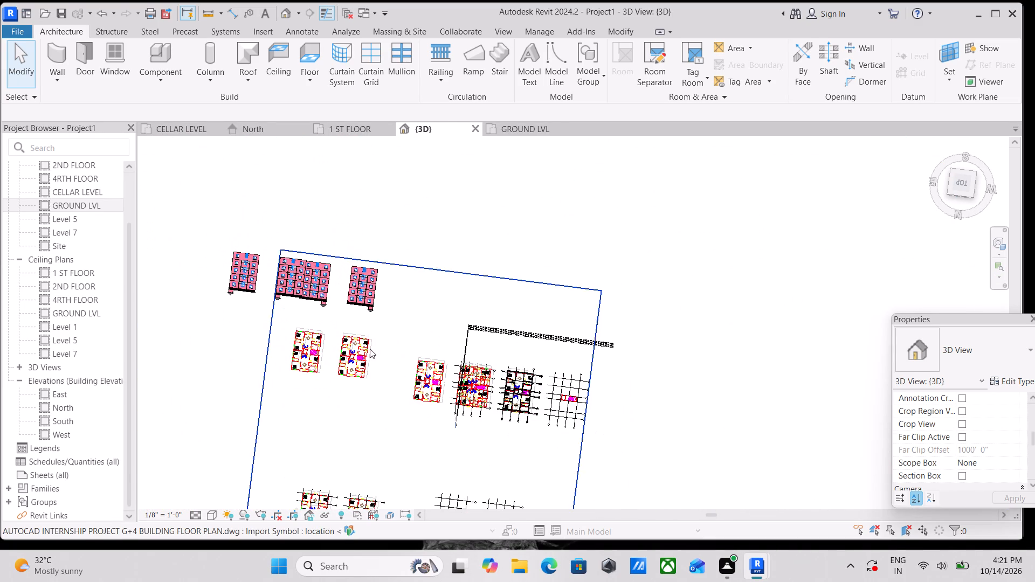
scroll(369, 349, up, 9)
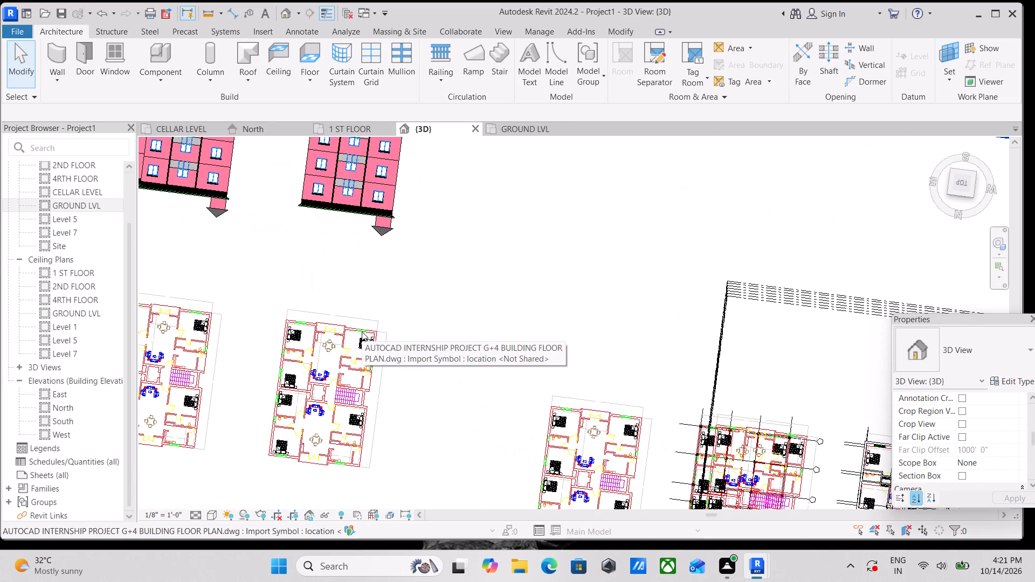
scroll(362, 331, down, 5)
scroll(362, 331, up, 4)
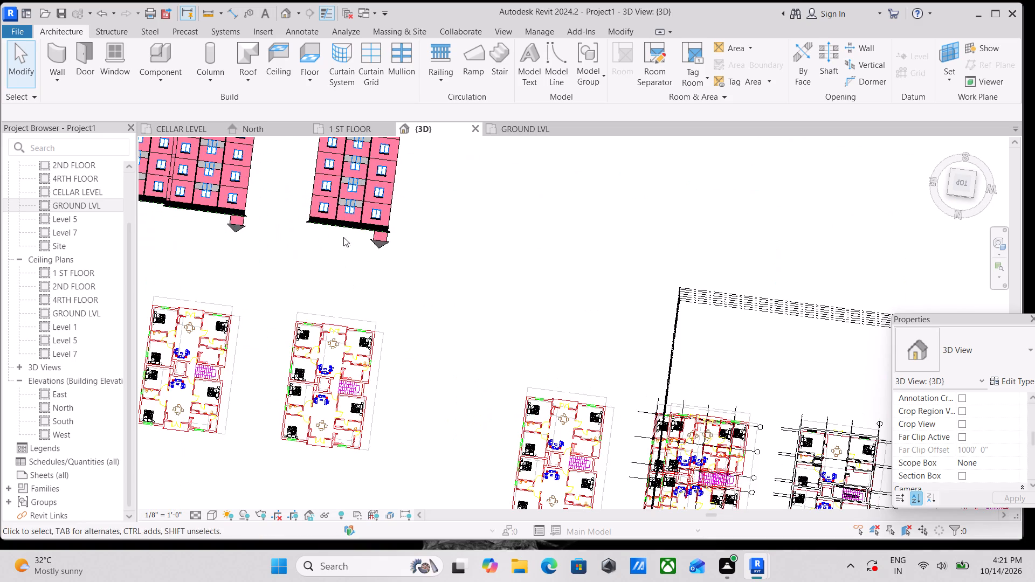
scroll(342, 211, up, 9)
scroll(342, 208, down, 3)
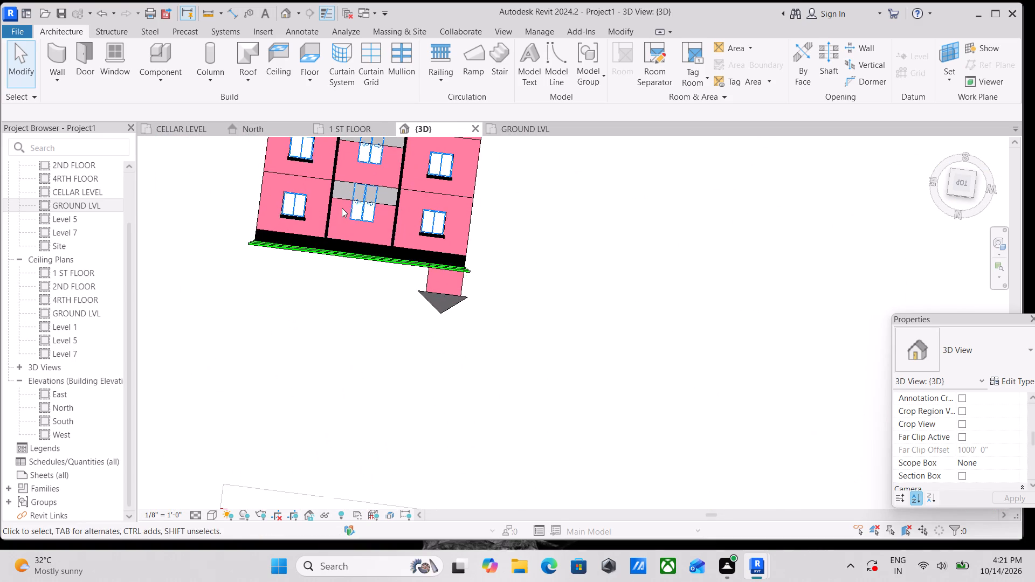
scroll(342, 208, down, 9)
middle_drag(444, 268, 464, 334)
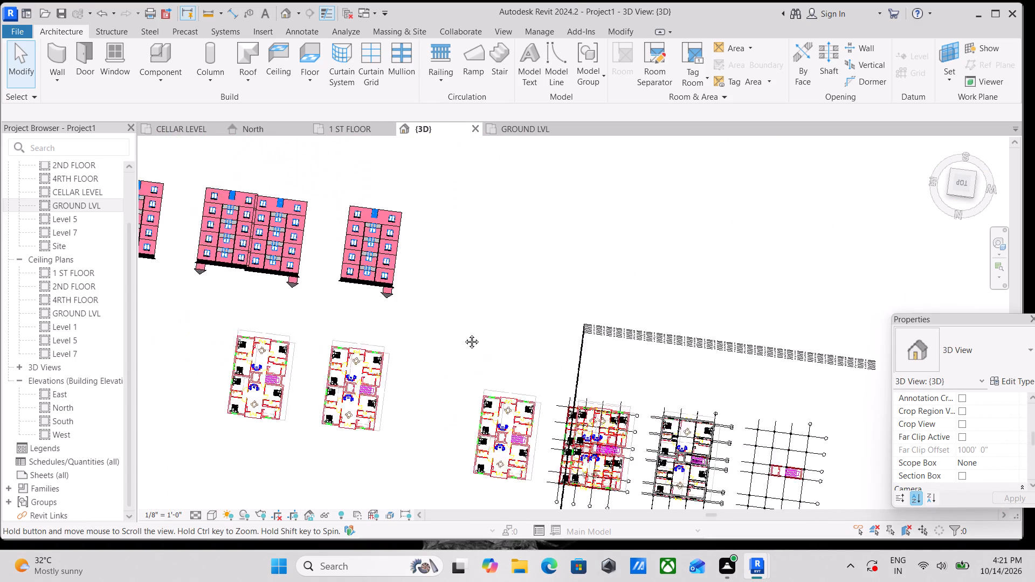
middle_drag(464, 334, 465, 335)
scroll(337, 282, down, 2)
middle_drag(337, 282, 342, 230)
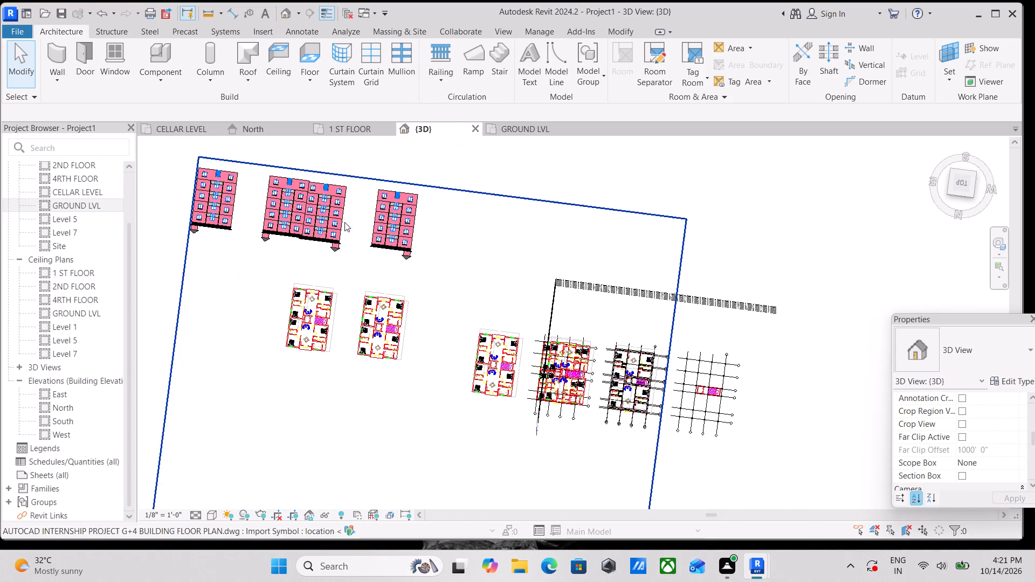
scroll(537, 378, up, 7)
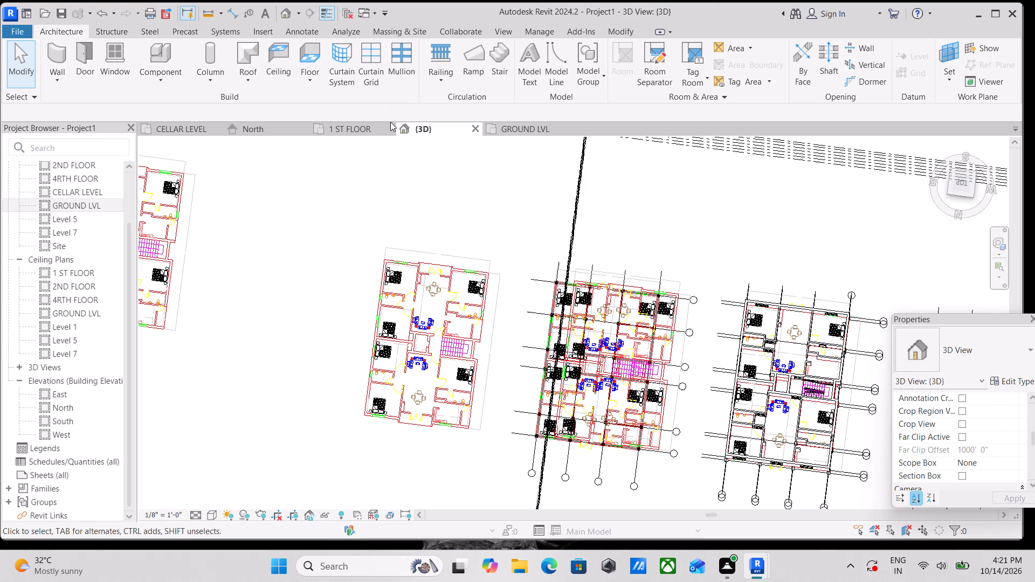
Inspect the existing double-hung windows on the facade in the North elevation, checking the one above the staircase.
click(372, 127)
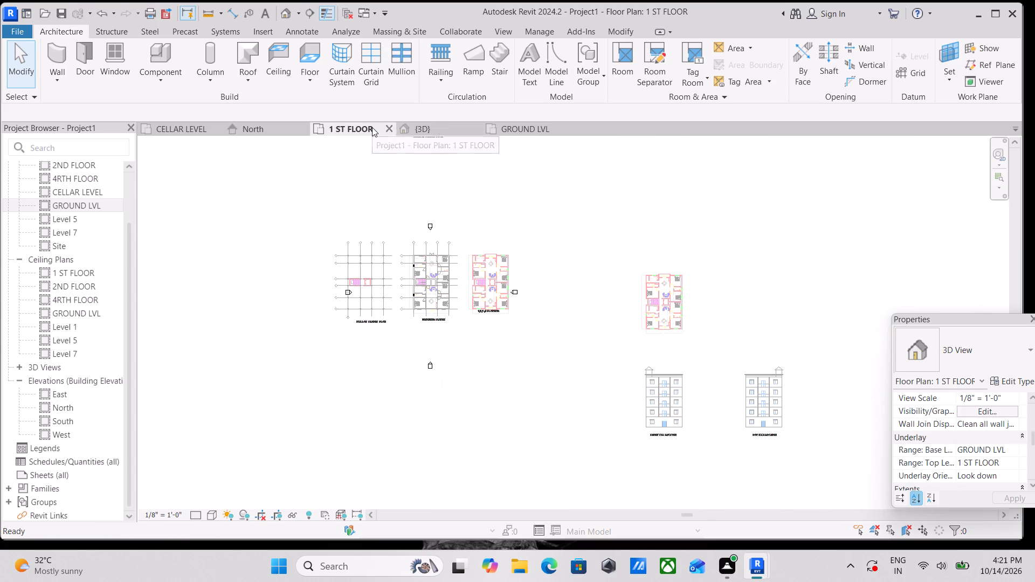
click(237, 126)
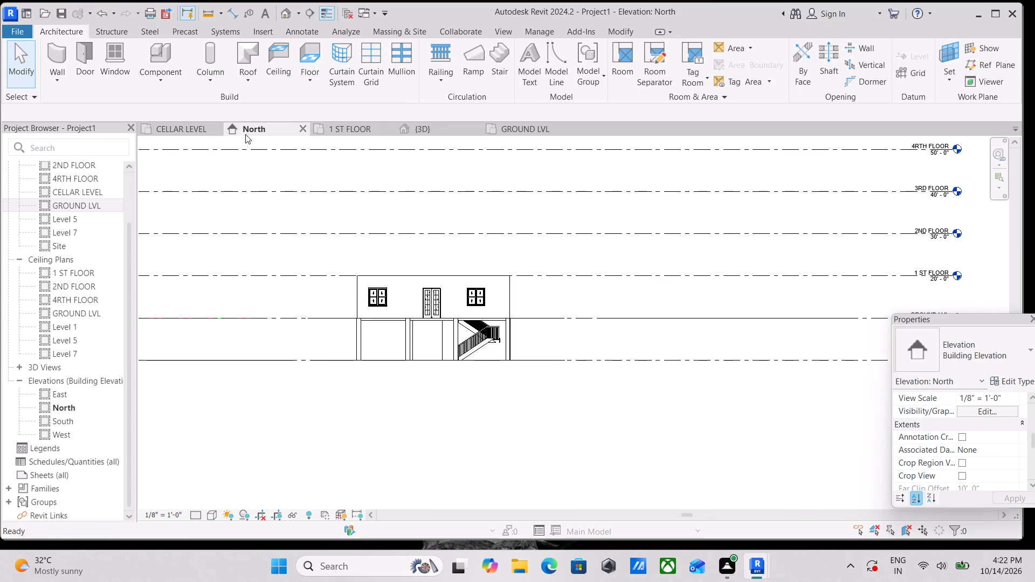
scroll(486, 300, up, 7)
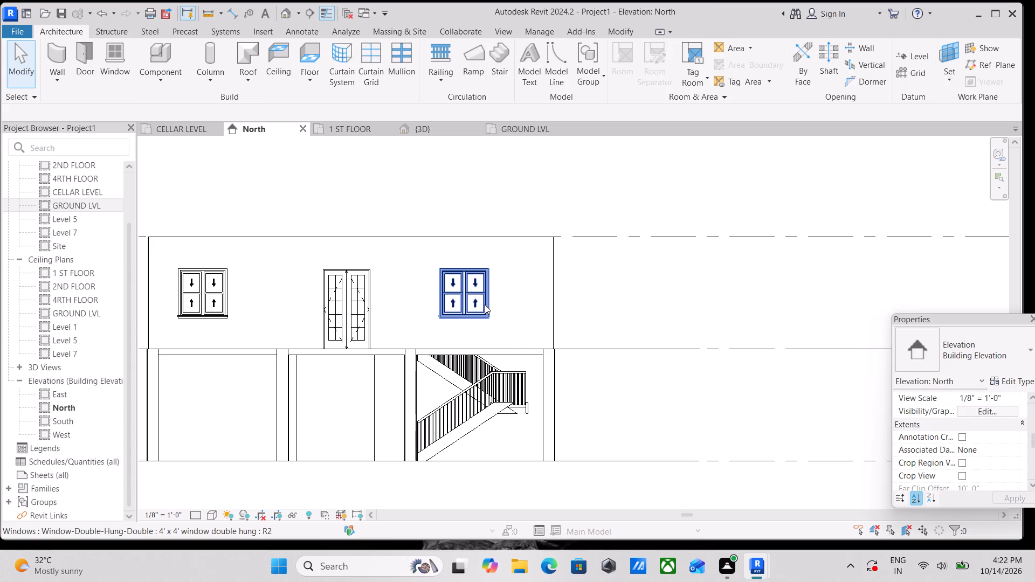
click(485, 304)
scroll(481, 304, up, 6)
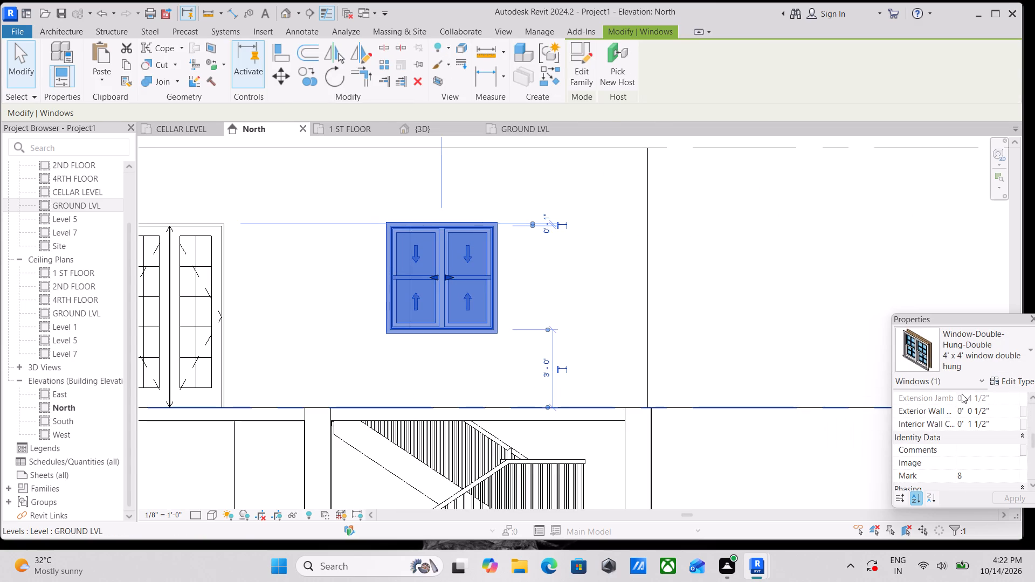
scroll(479, 347, down, 3)
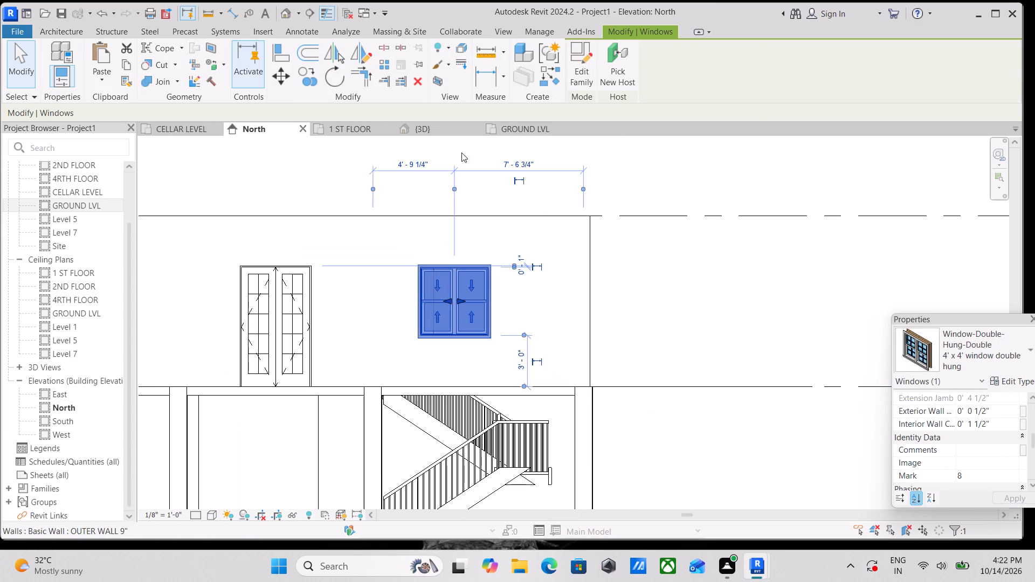
scroll(379, 198, down, 4)
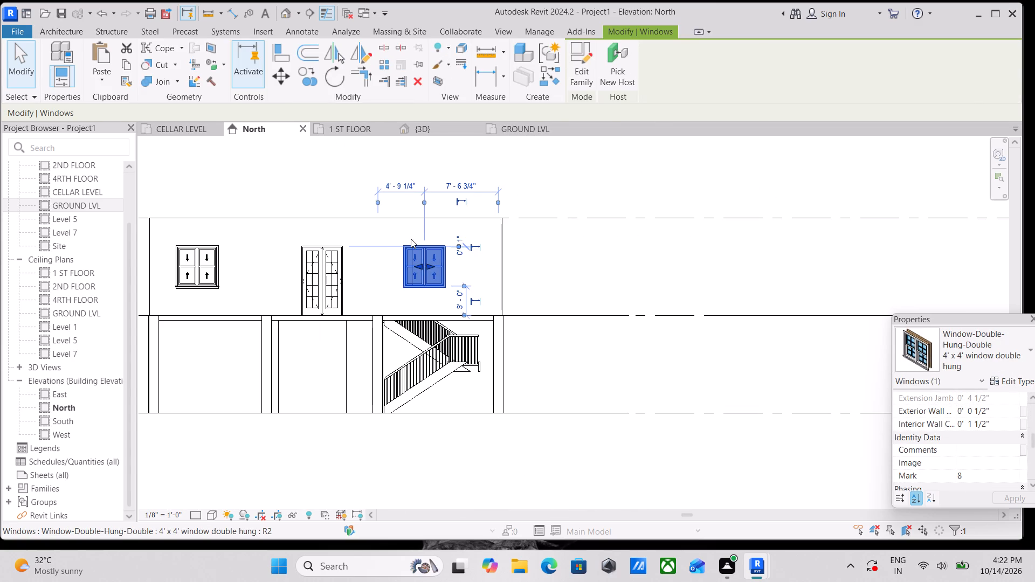
key(Escape)
middle_drag(411, 143, 437, 216)
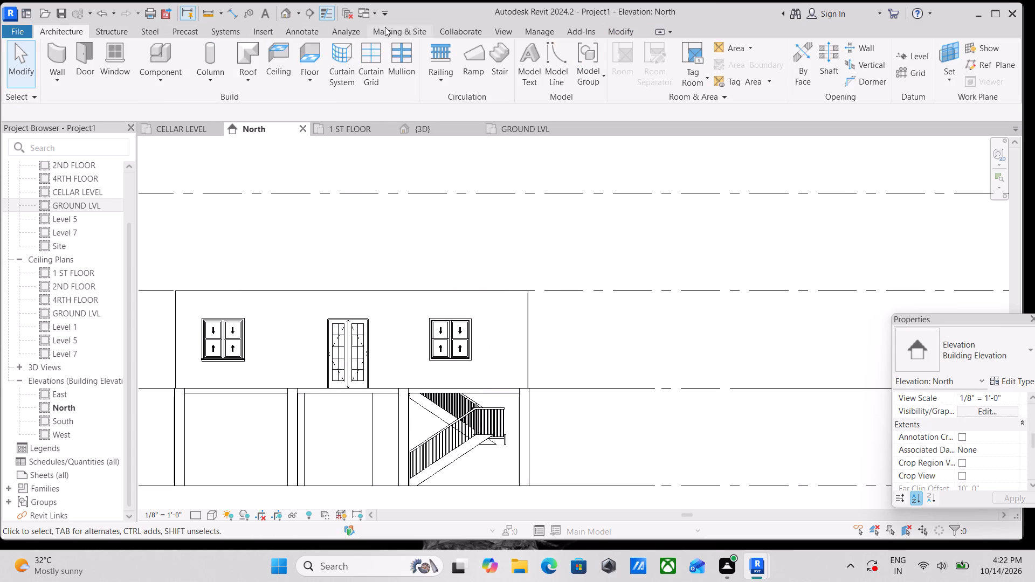
Preview the window families in the Windows library folder and load the w2 family into the project.
click(269, 28)
click(550, 66)
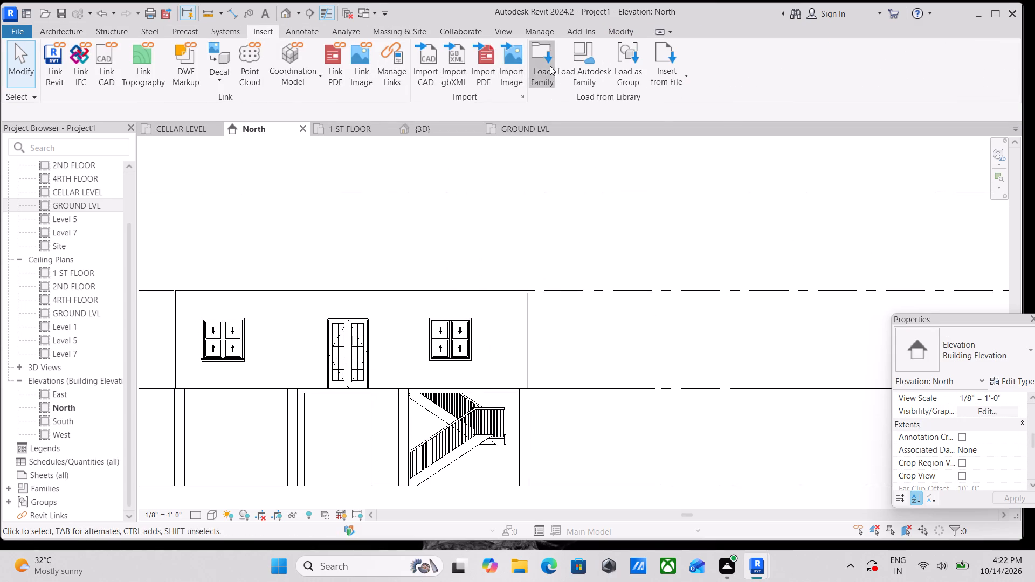
scroll(484, 266, up, 3)
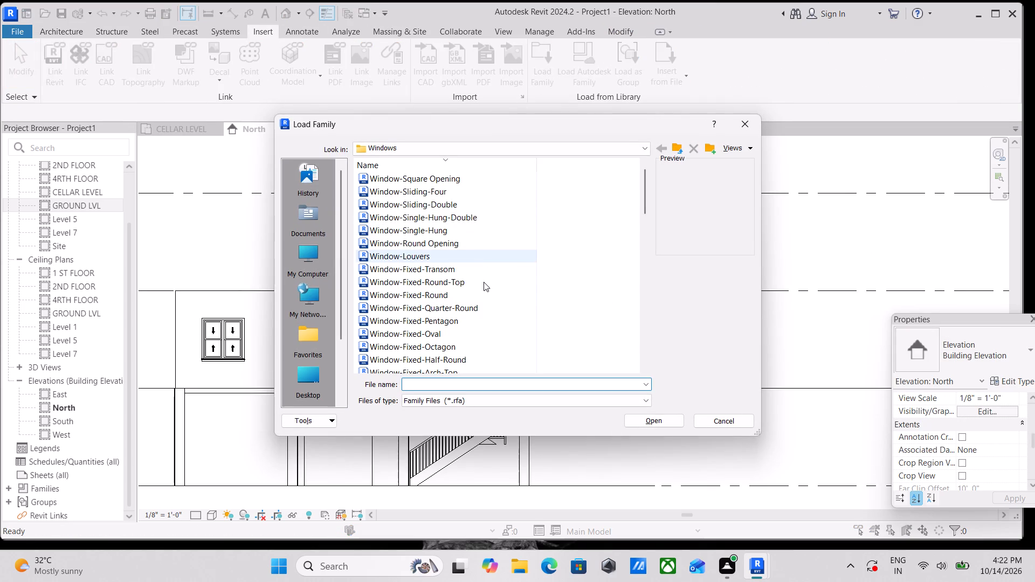
scroll(484, 282, up, 4)
scroll(431, 238, up, 4)
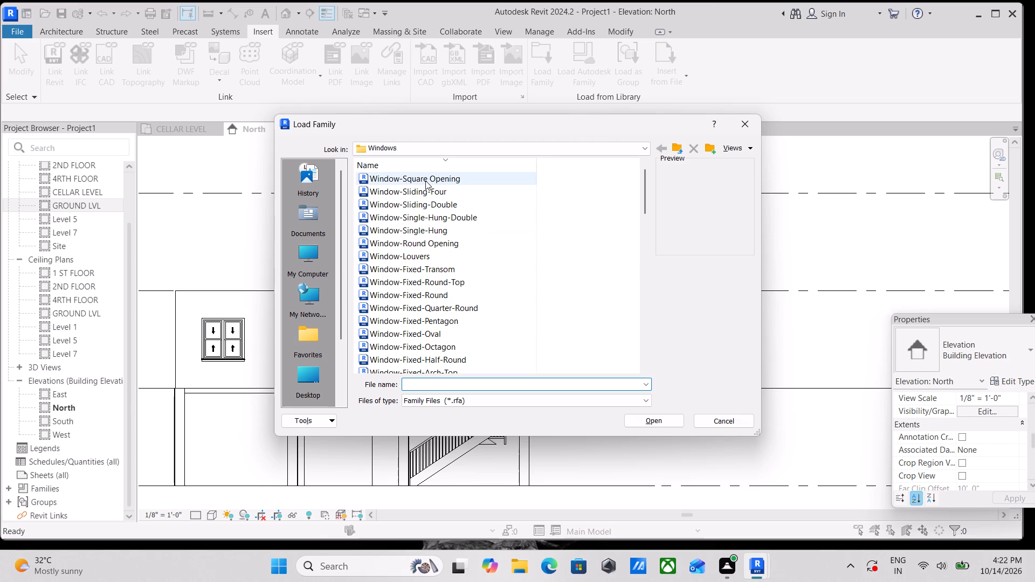
click(425, 181)
click(426, 199)
click(441, 339)
scroll(442, 332, down, 6)
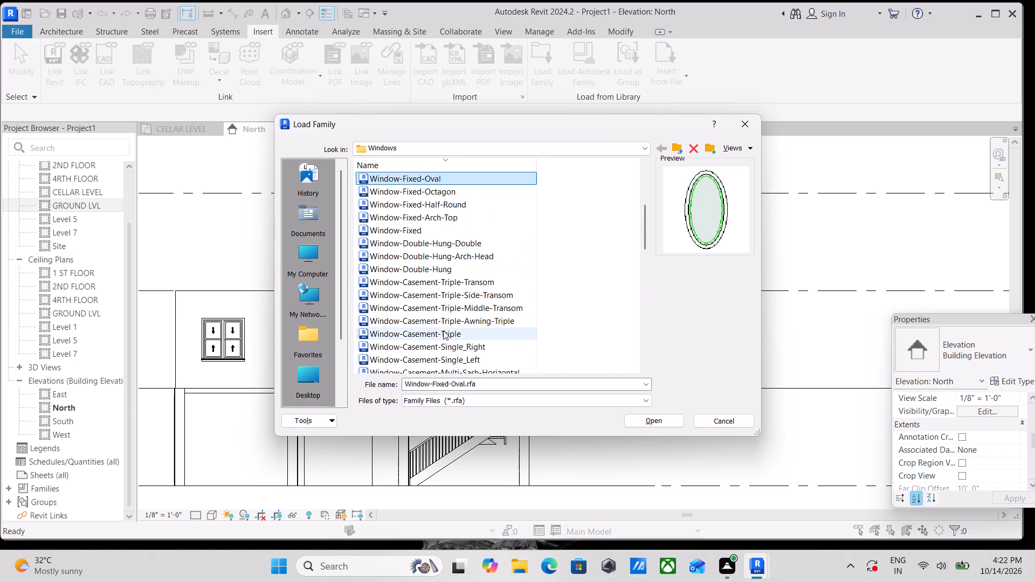
scroll(443, 330, down, 7)
click(426, 289)
scroll(426, 289, down, 2)
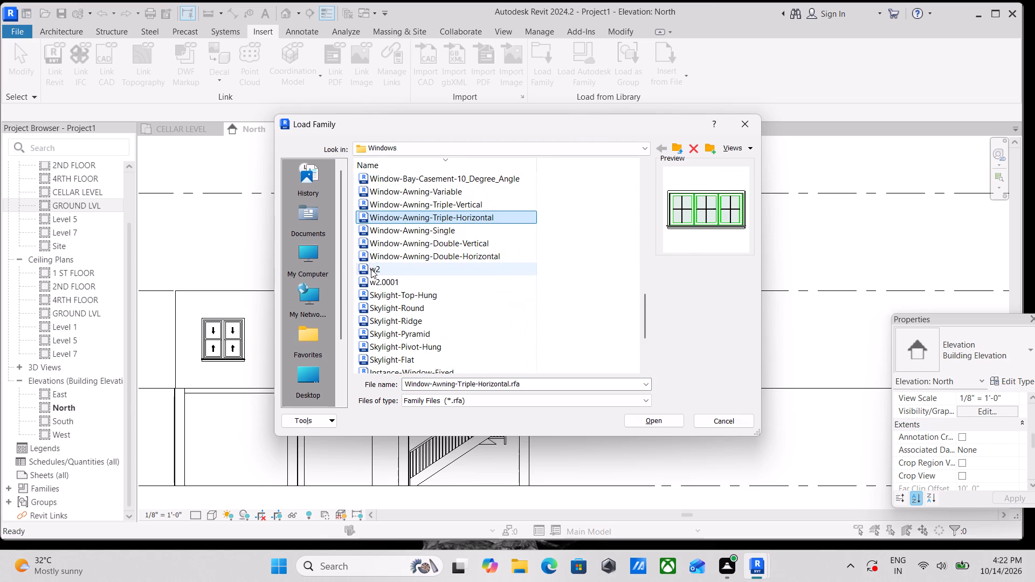
click(375, 267)
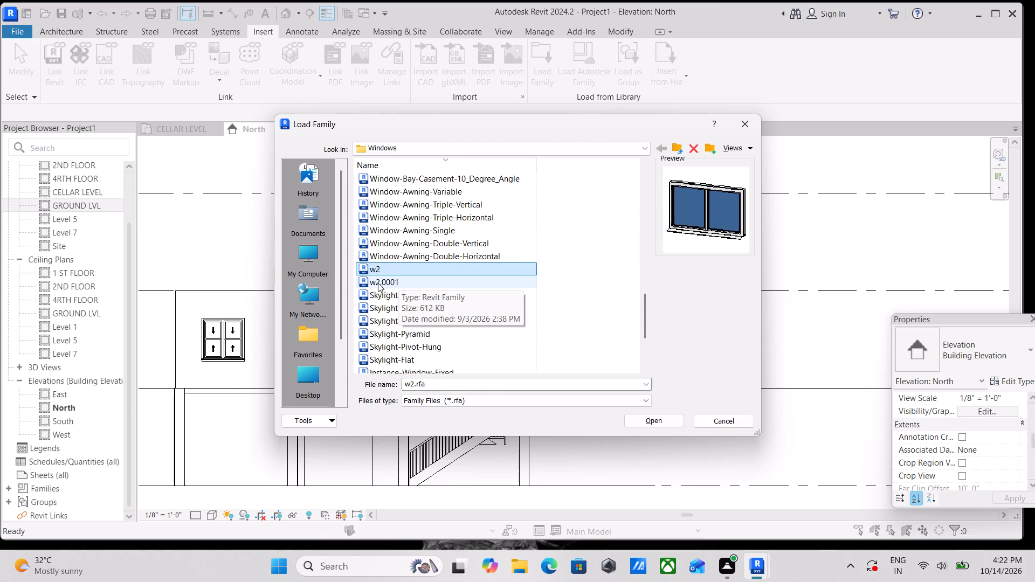
click(378, 282)
click(376, 269)
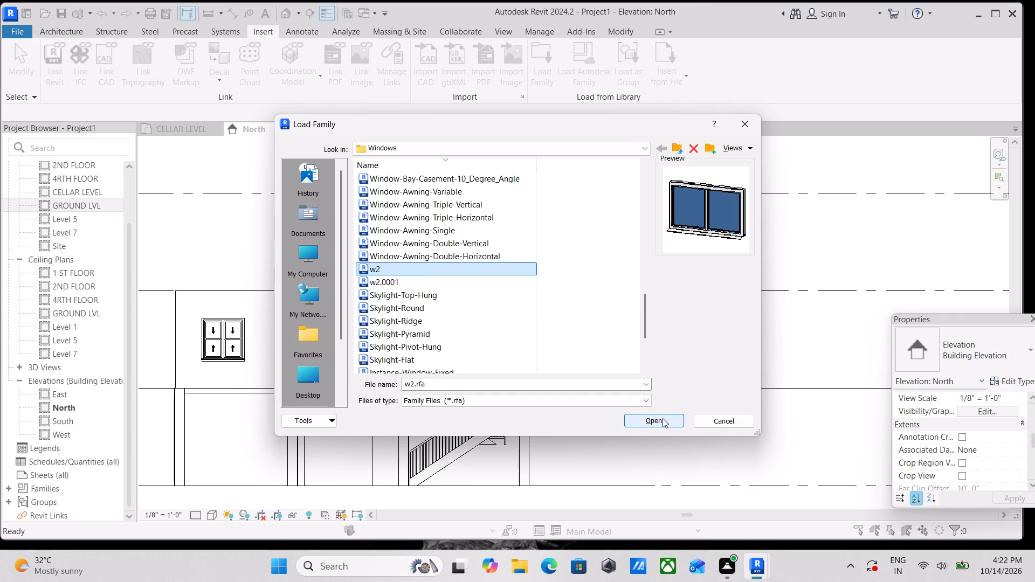
click(660, 419)
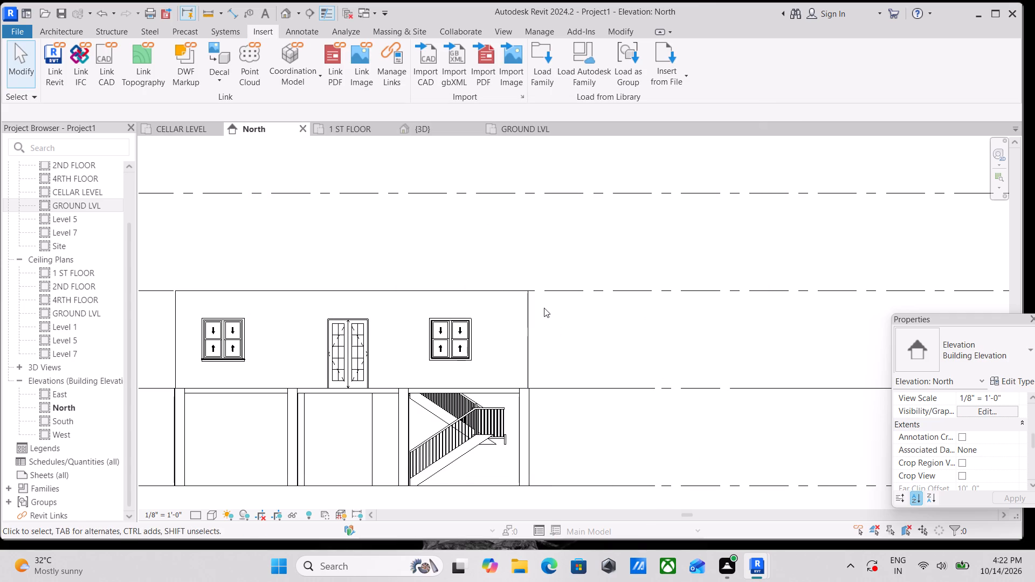
Start placing a w2 window and duplicate its type under the name windows 4' x 4'.
key(w)
key(n)
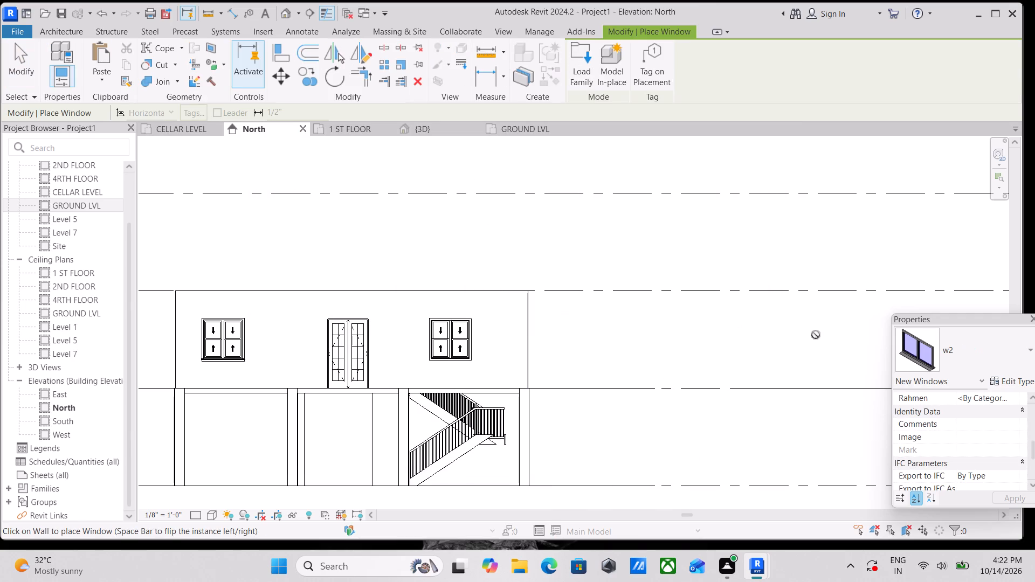
click(976, 375)
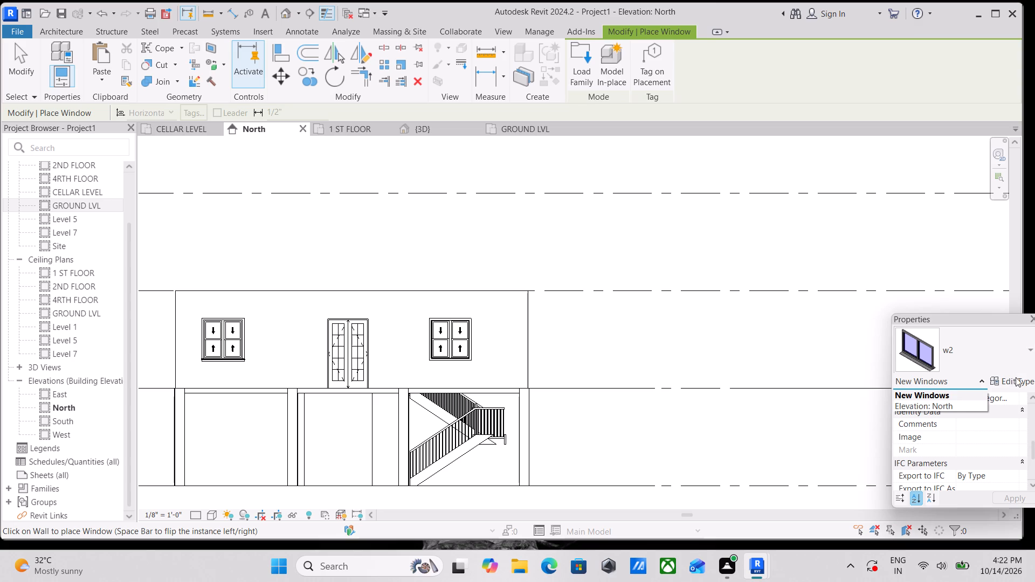
click(1016, 379)
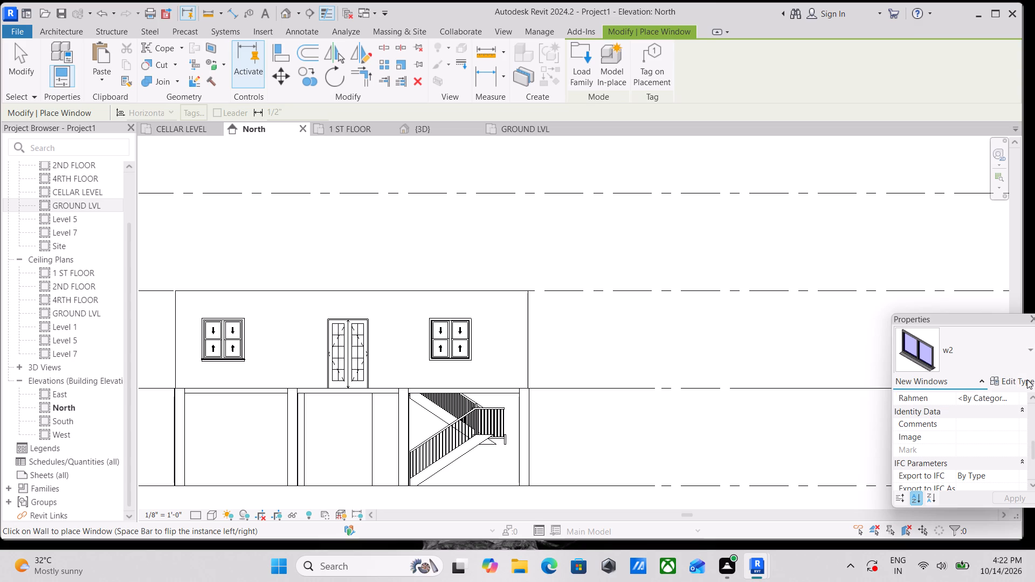
click(1027, 379)
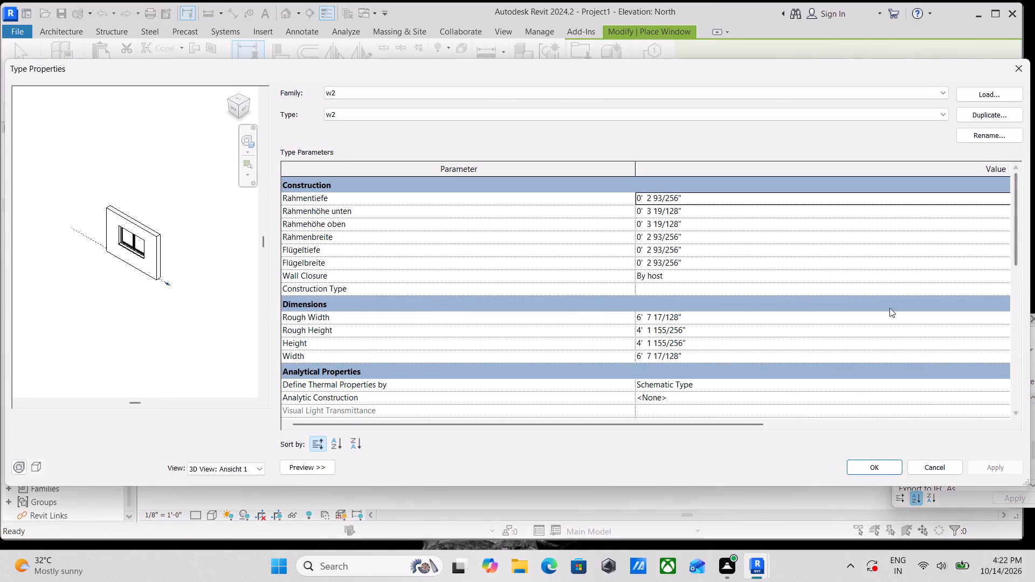
scroll(458, 348, down, 1)
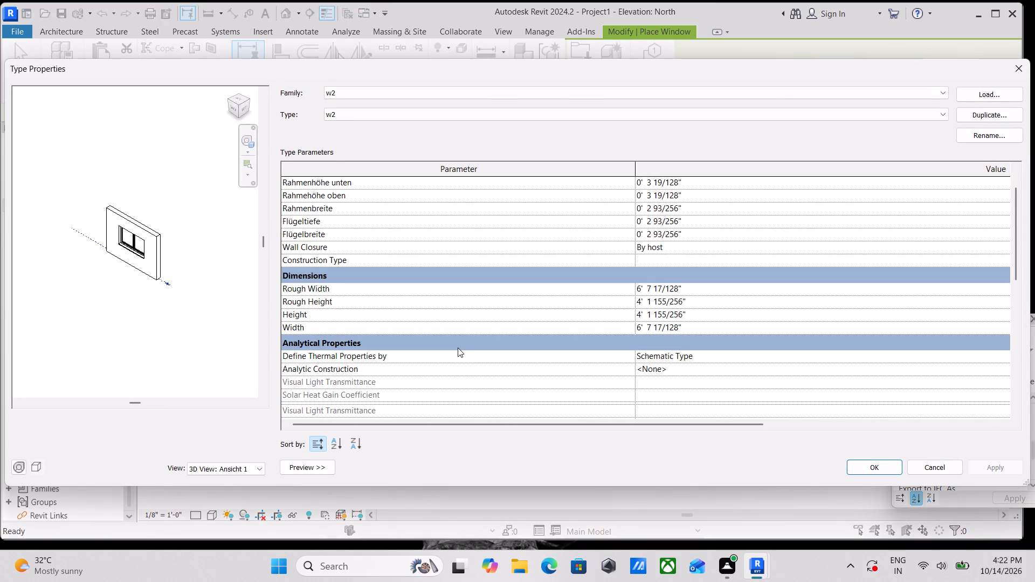
click(975, 112)
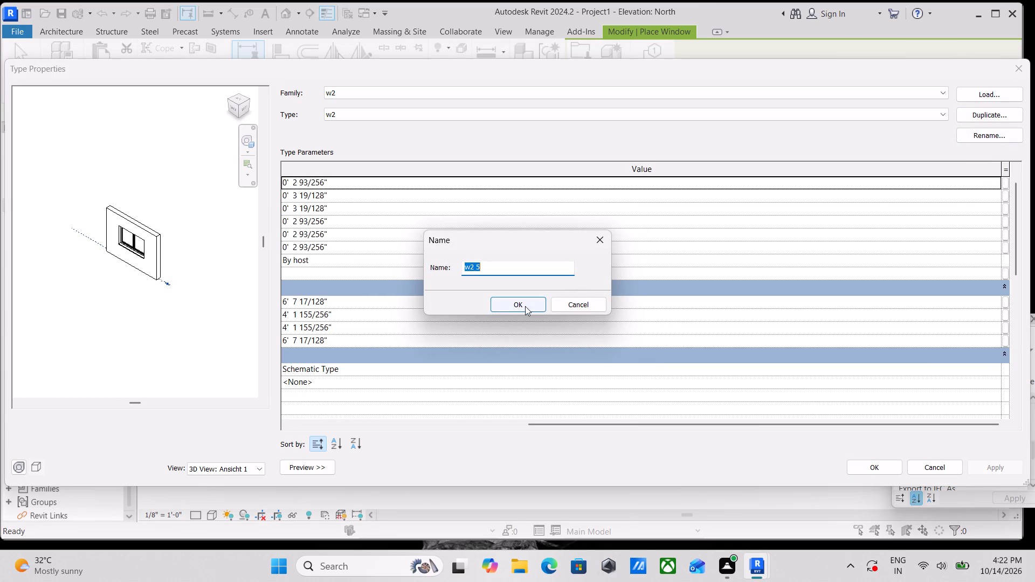
key(BackSpace)
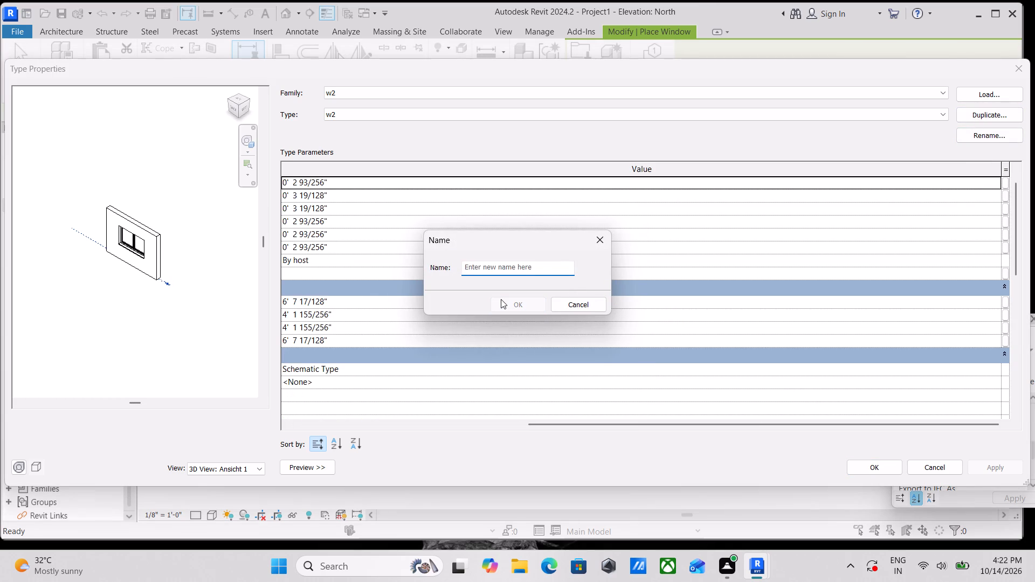
text(window)
text(s 4')
key(space)
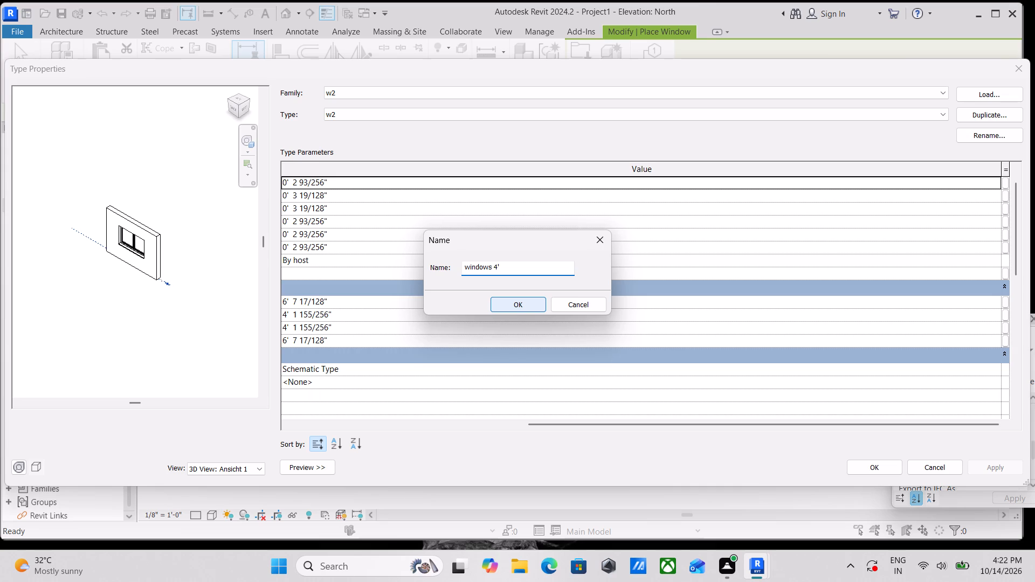
text(x)
key(space)
text(4')
click(534, 308)
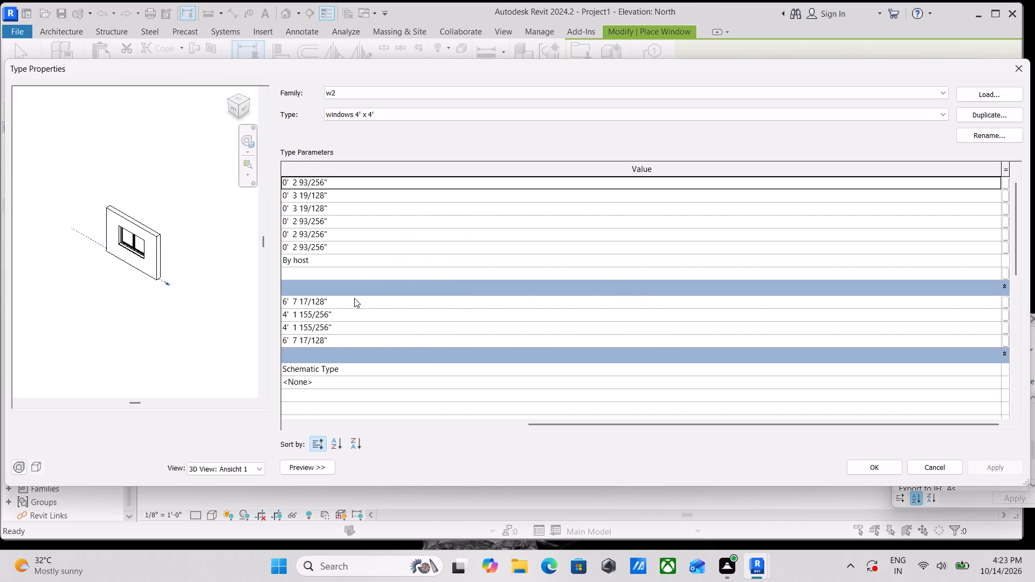
Set the new window type's rough width and rough height to 4' and apply the type properties.
click(323, 303)
drag(336, 304, 268, 293)
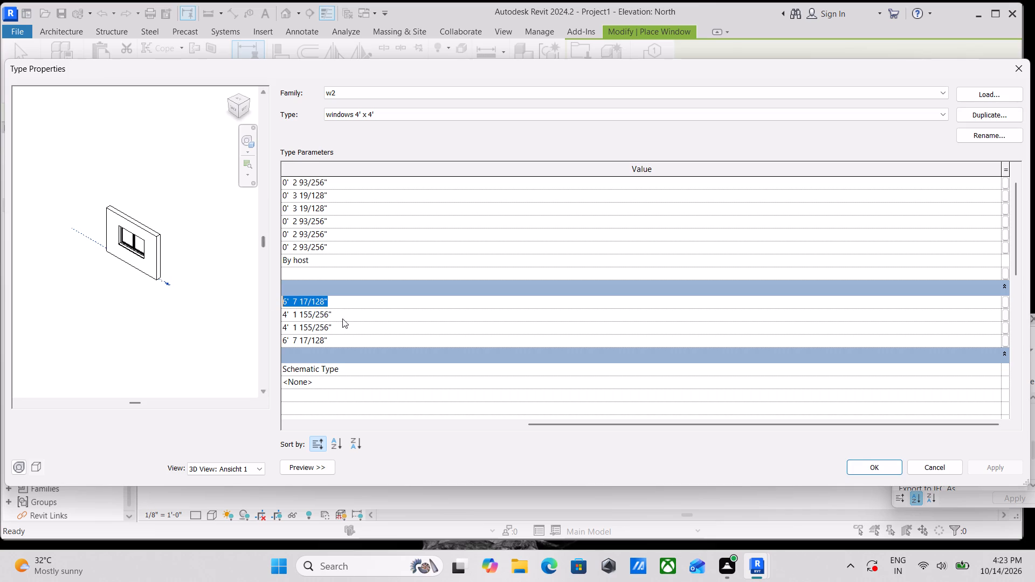
drag(305, 334, 412, 330)
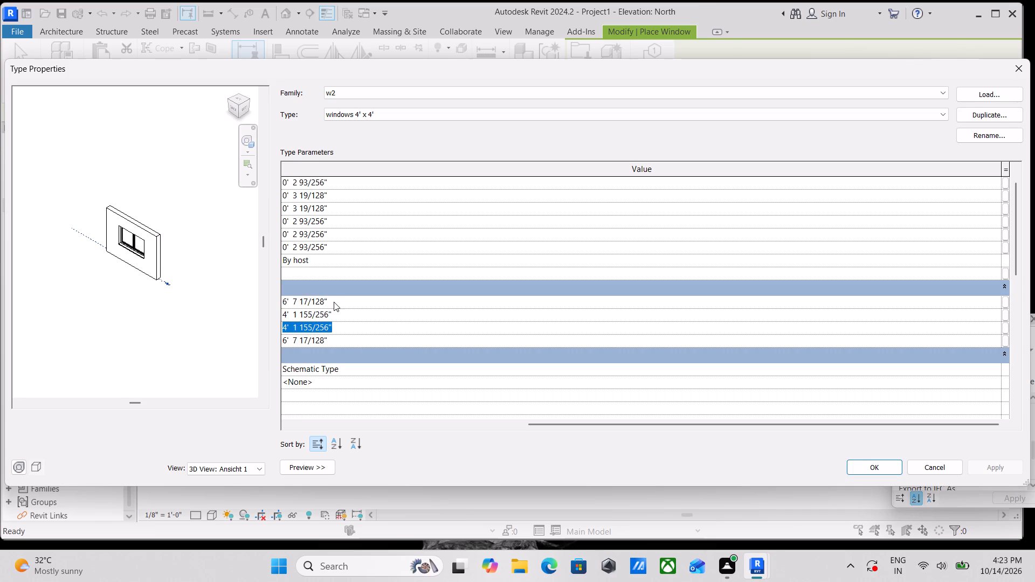
click(334, 302)
drag(354, 301, 260, 287)
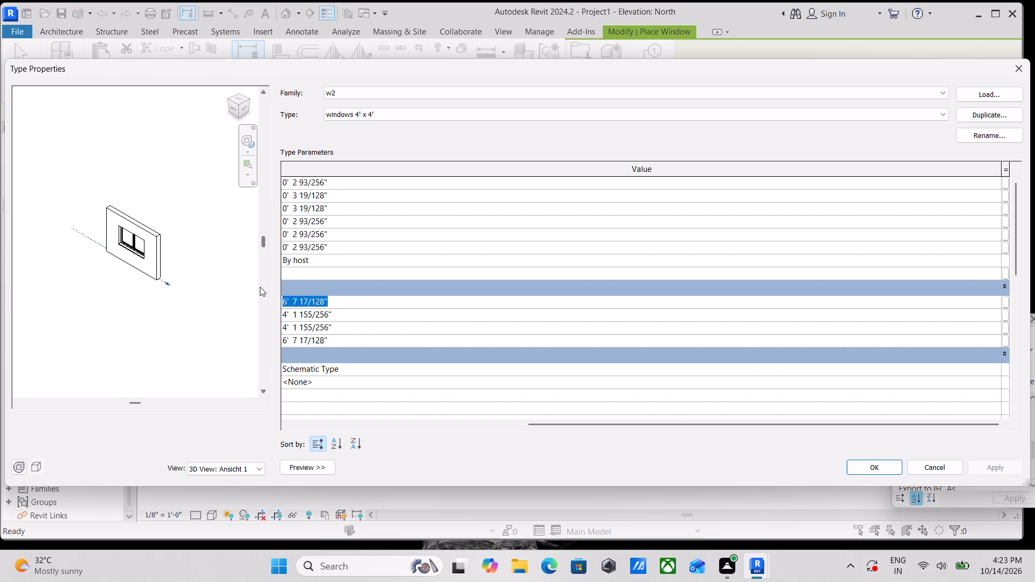
text(4')
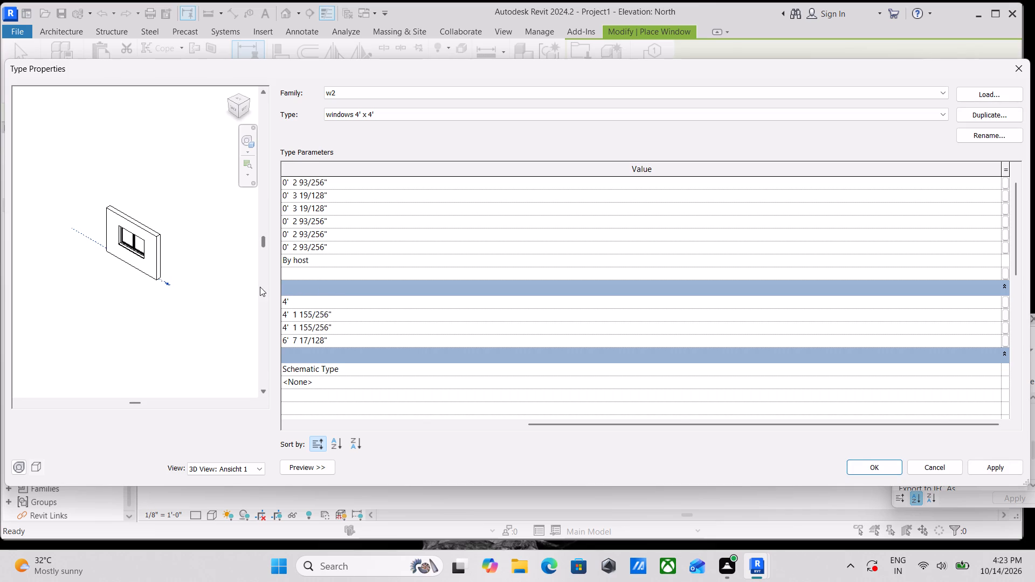
click(347, 316)
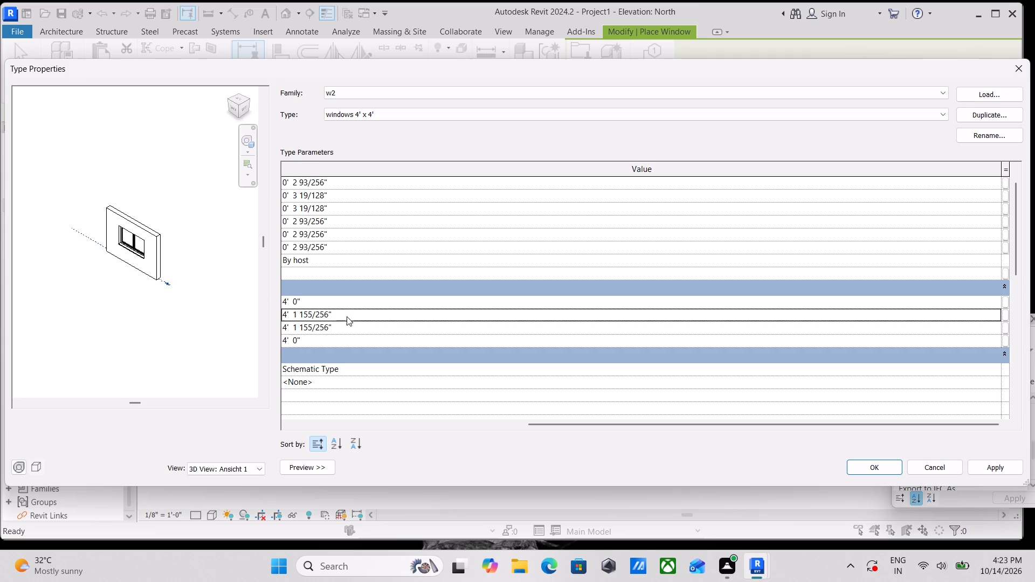
text(4')
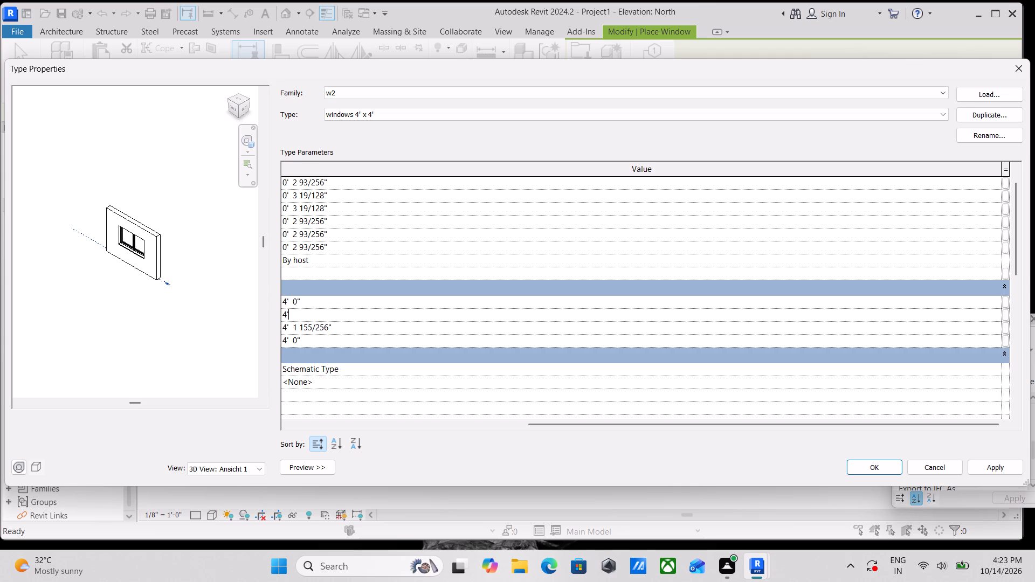
click(988, 465)
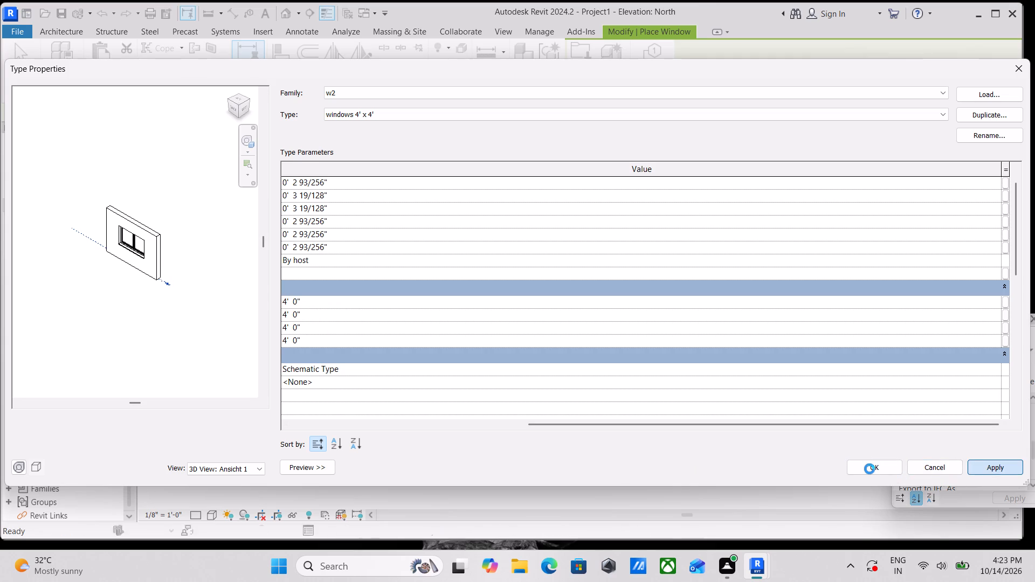
click(870, 469)
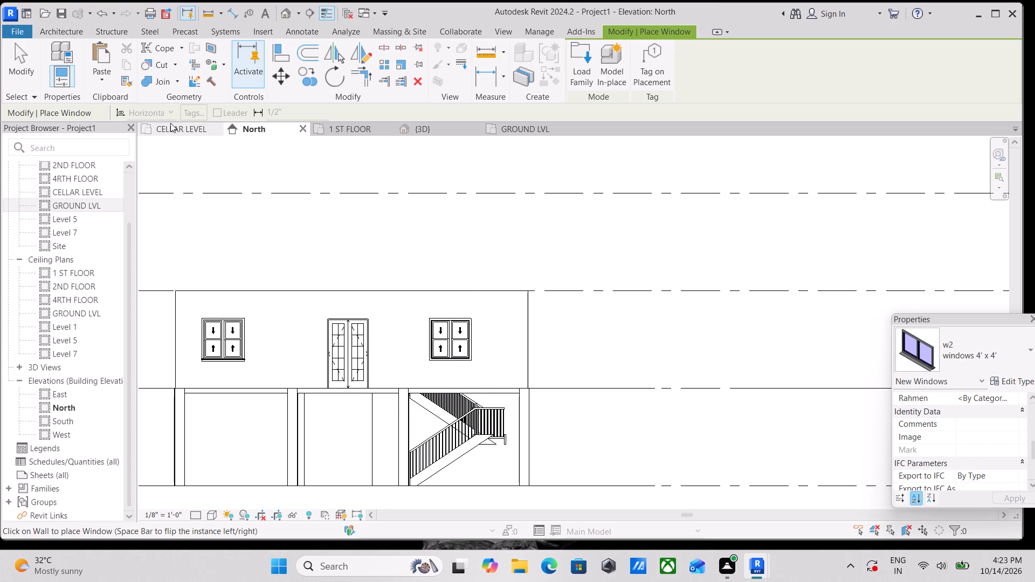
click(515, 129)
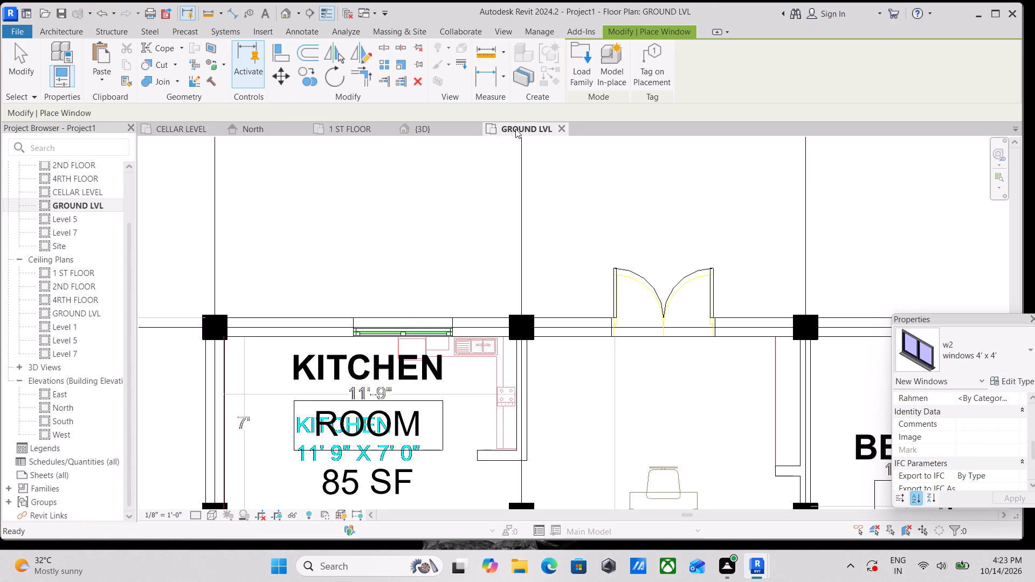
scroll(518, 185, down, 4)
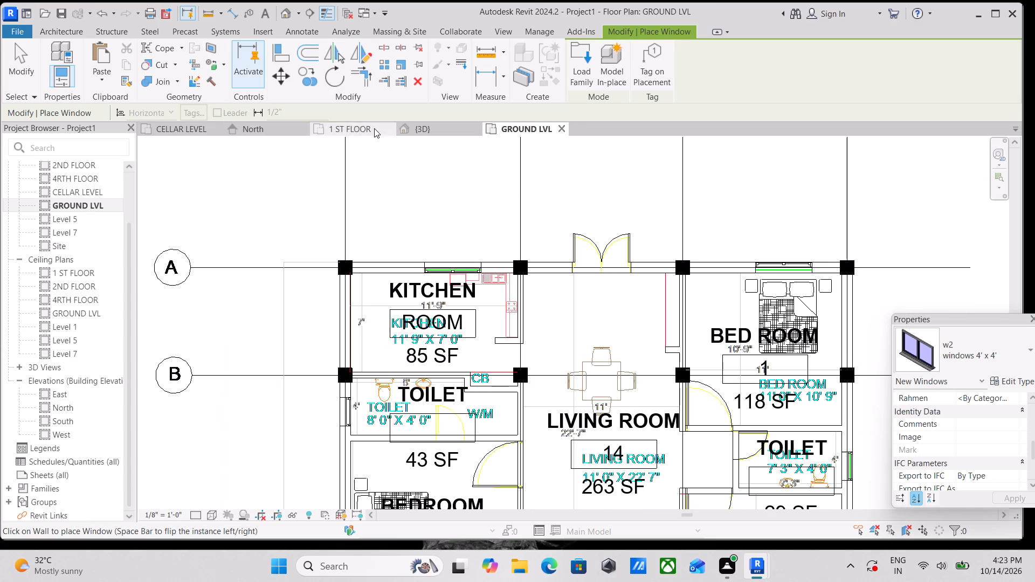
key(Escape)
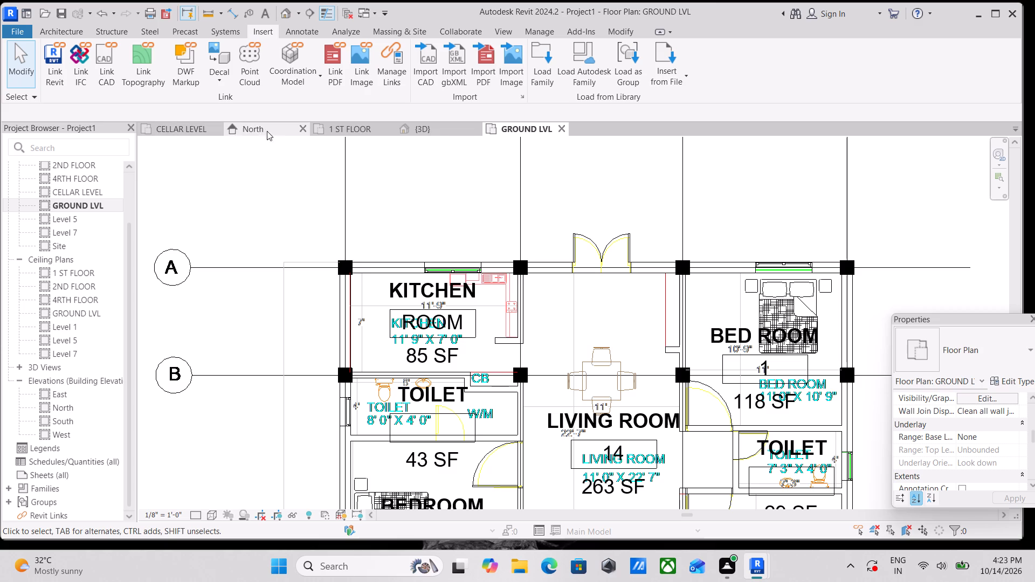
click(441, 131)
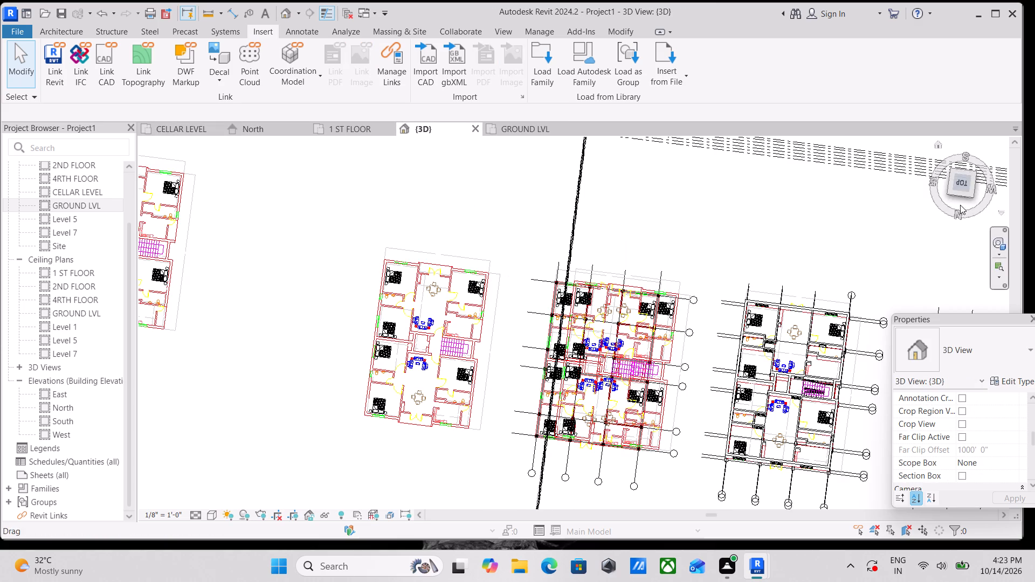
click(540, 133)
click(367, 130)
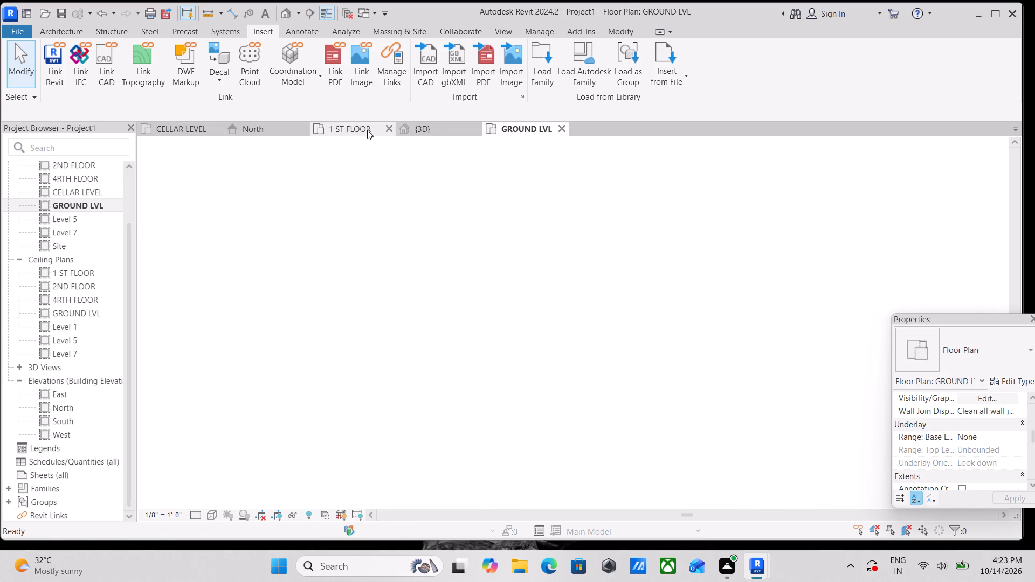
In the 3D view, select all instances of the 4' x 4' double-hung window and change their type to w2 windows 4' x 4'.
click(427, 129)
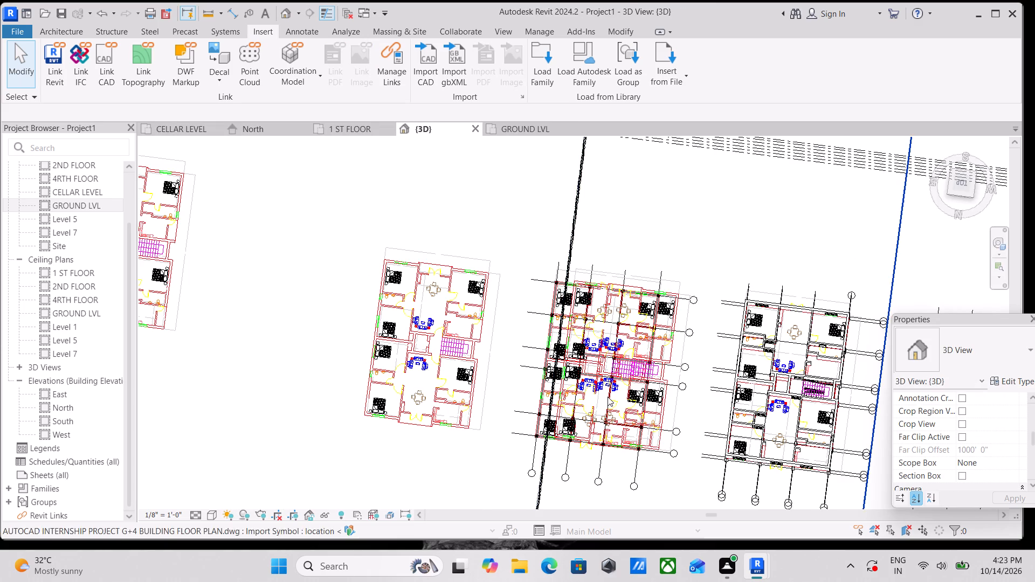
shift+middle_drag(608, 398, 684, 190)
middle_drag(685, 345, 520, 220)
scroll(722, 335, up, 13)
click(692, 332)
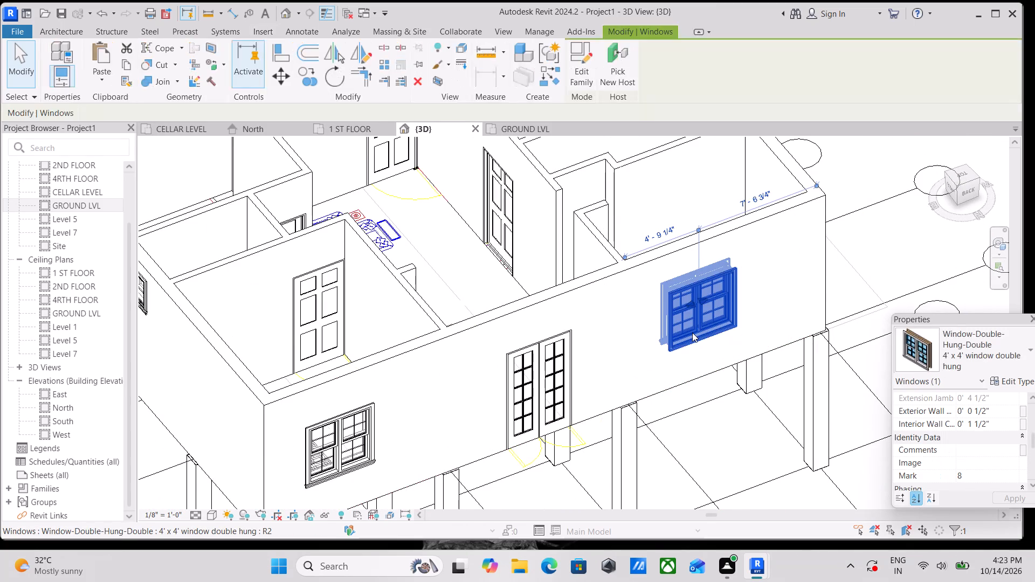
text(sa)
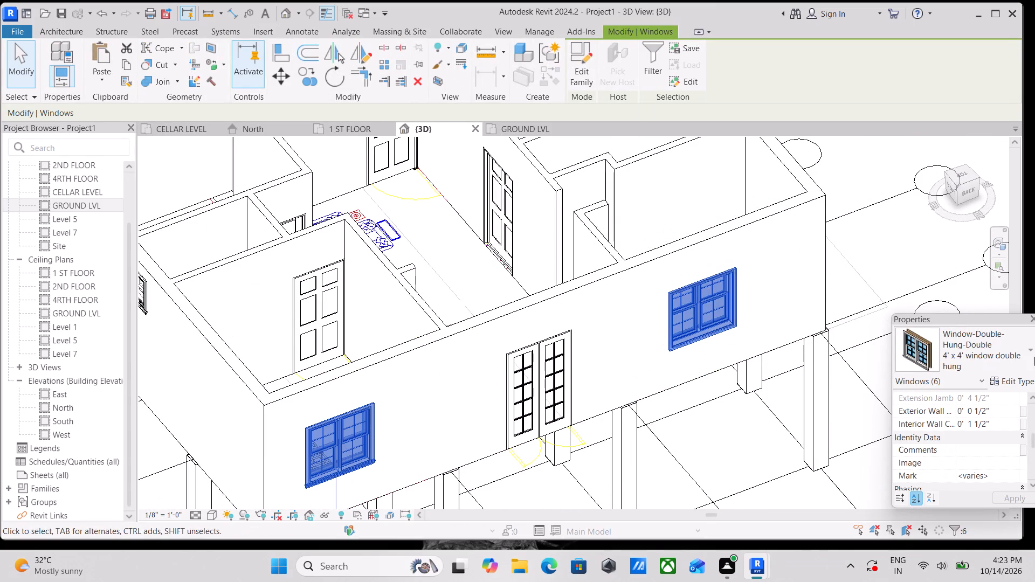
click(1005, 345)
scroll(895, 165, up, 1)
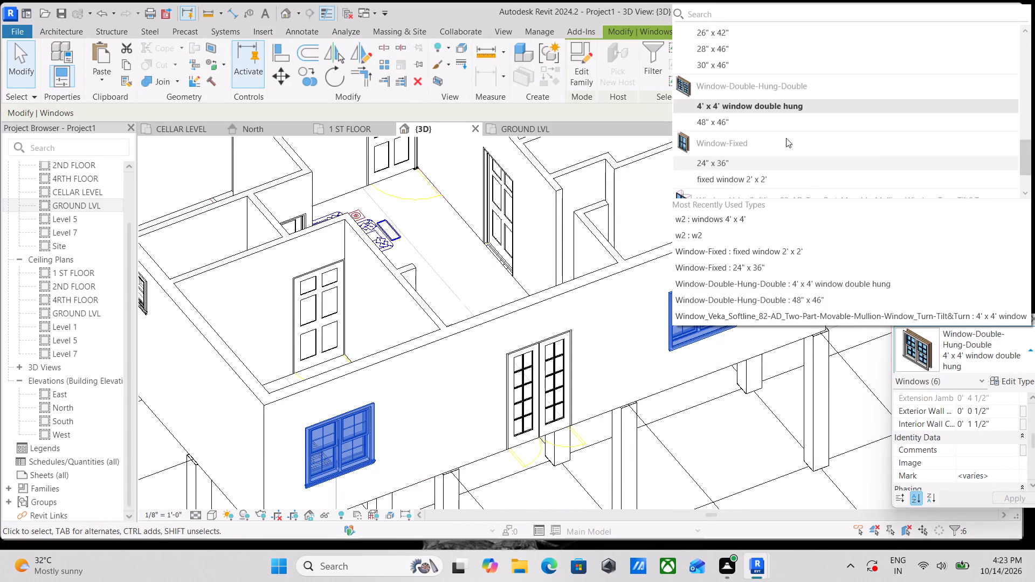
scroll(760, 138, up, 2)
scroll(754, 139, down, 1)
scroll(754, 139, up, 8)
scroll(754, 139, down, 3)
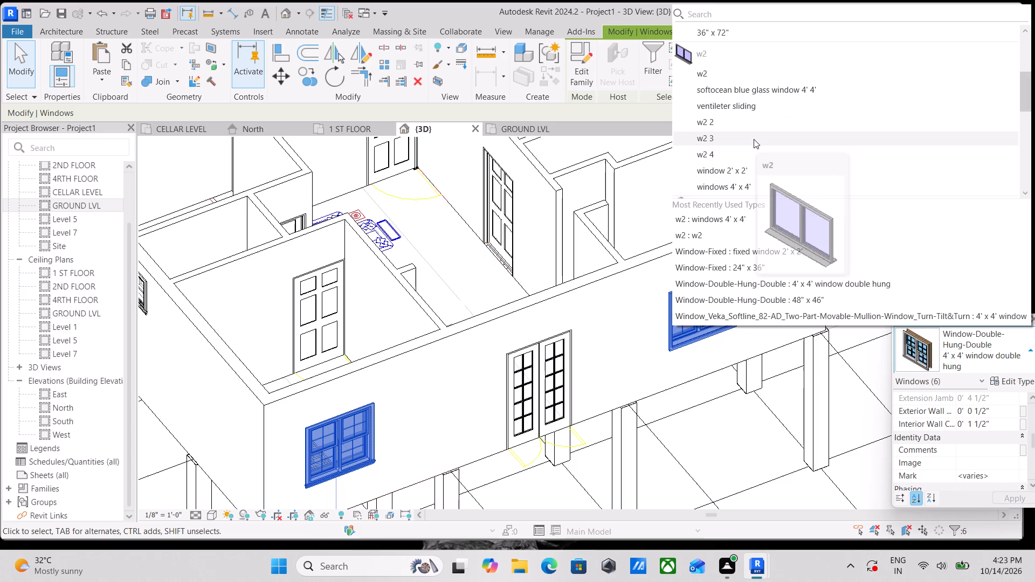
scroll(754, 139, down, 1)
scroll(754, 139, up, 1)
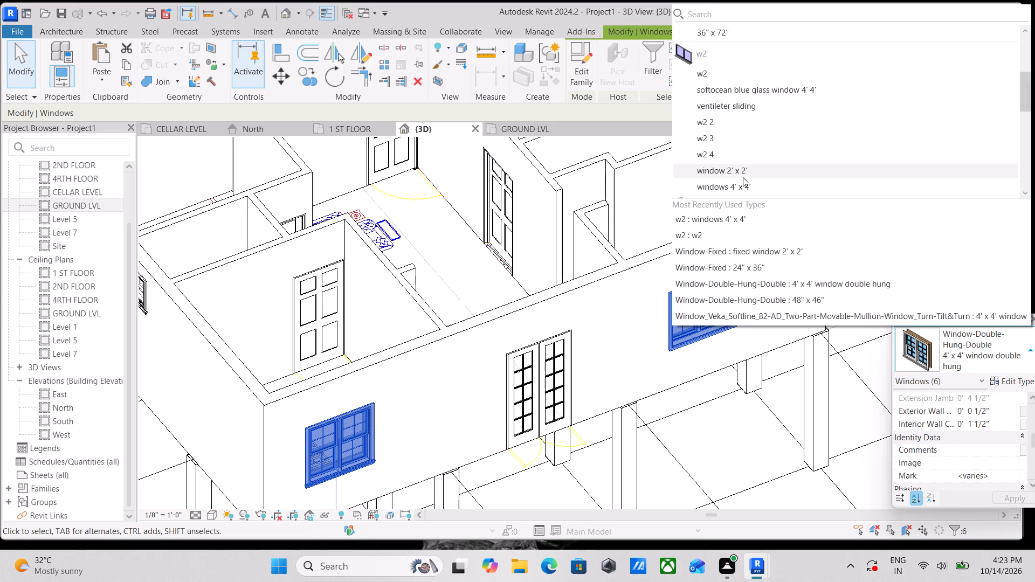
click(735, 188)
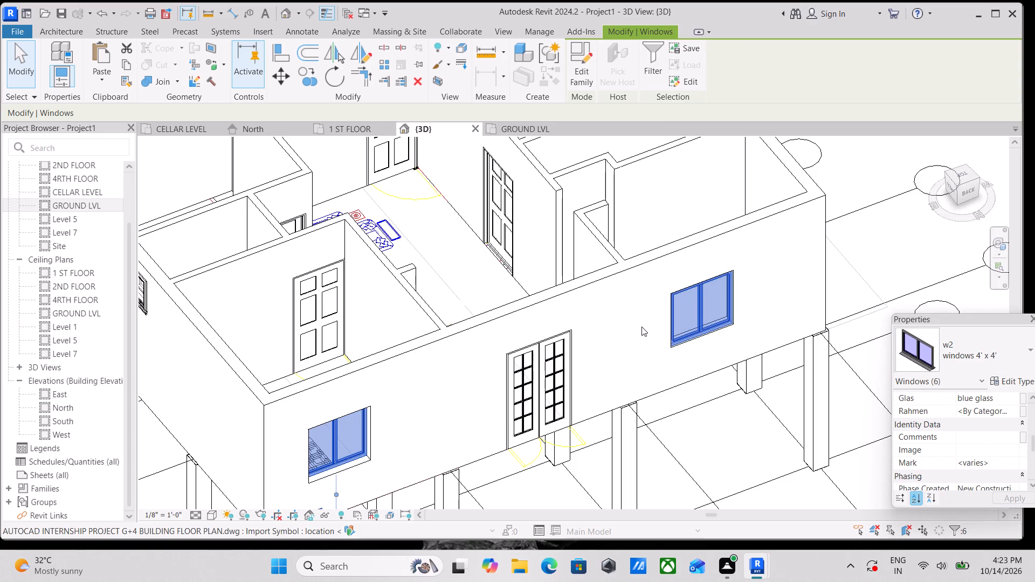
Examine the swapped w2 windows, the double exterior door and the small fixed window on the ground level's outer walls in 3D.
scroll(469, 366, up, 2)
scroll(494, 327, down, 2)
middle_drag(495, 323, 513, 254)
scroll(514, 264, down, 1)
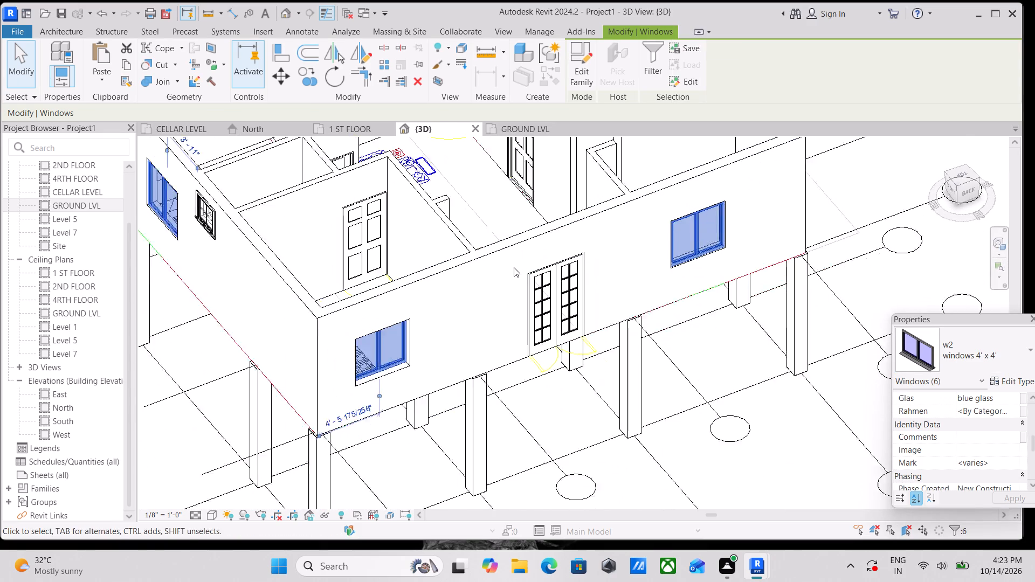
scroll(514, 267, down, 1)
middle_drag(514, 268, 466, 336)
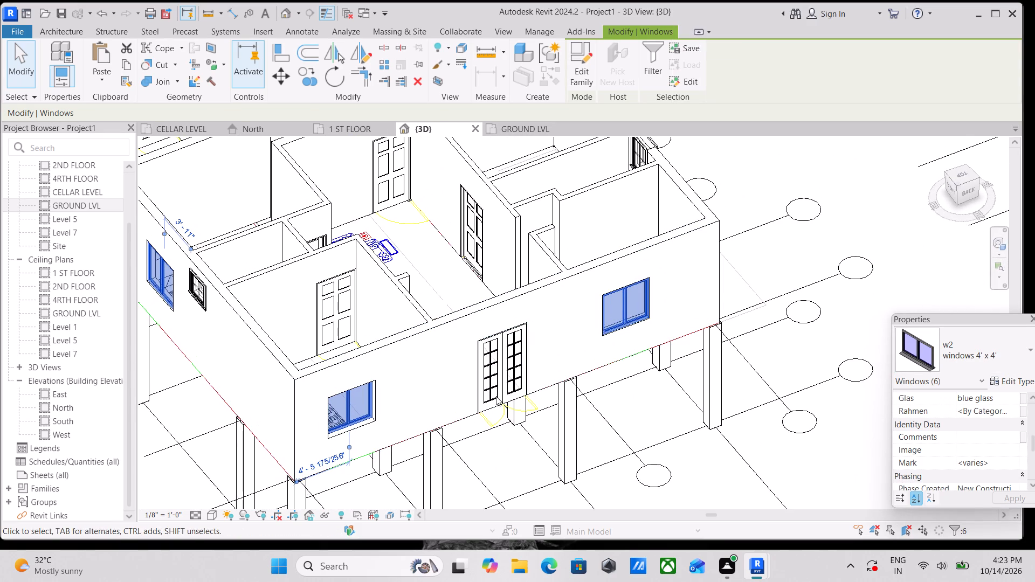
click(514, 383)
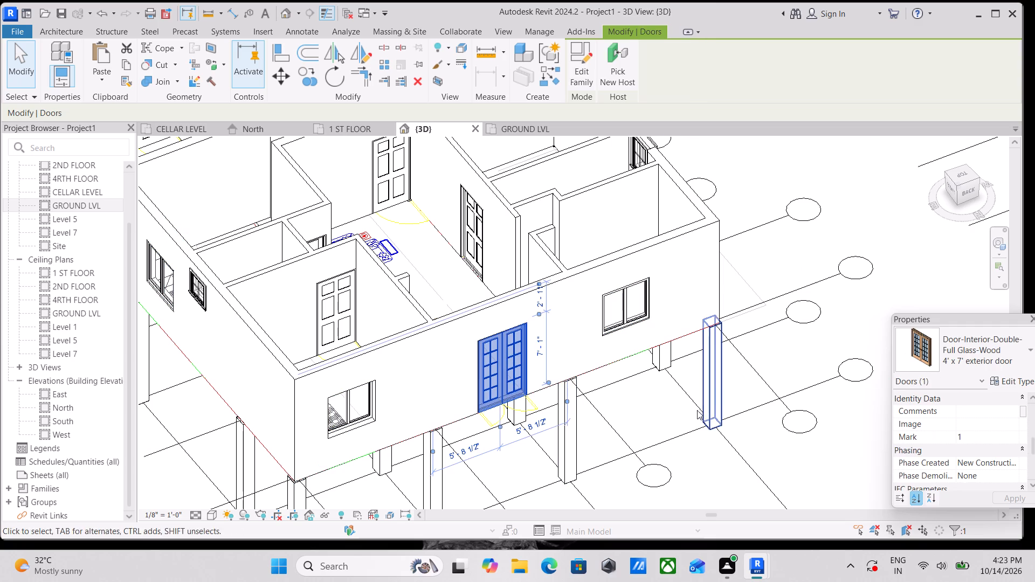
scroll(586, 368, down, 2)
middle_drag(586, 375, 617, 426)
scroll(347, 368, up, 3)
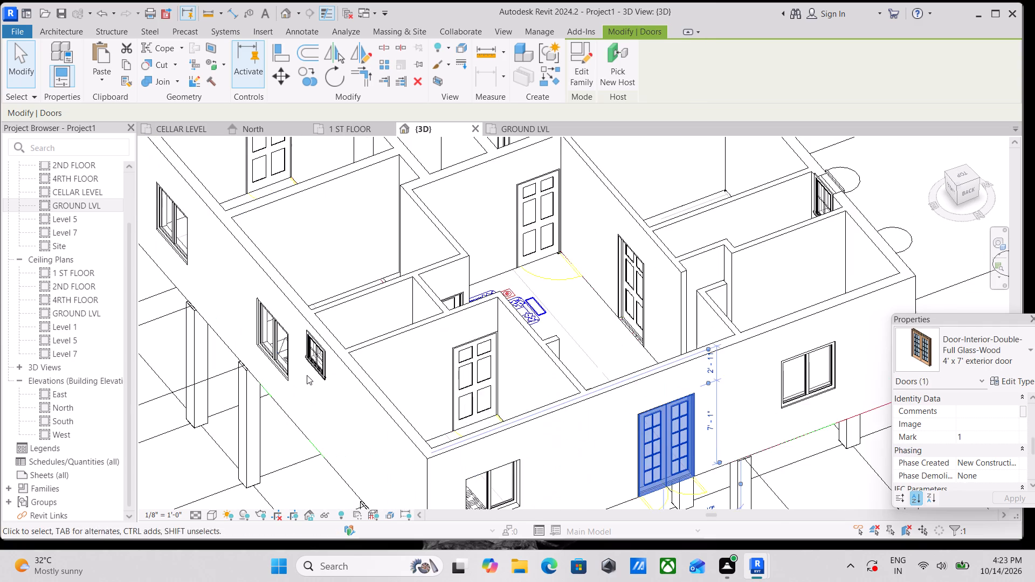
middle_drag(309, 375, 512, 350)
scroll(494, 317, up, 10)
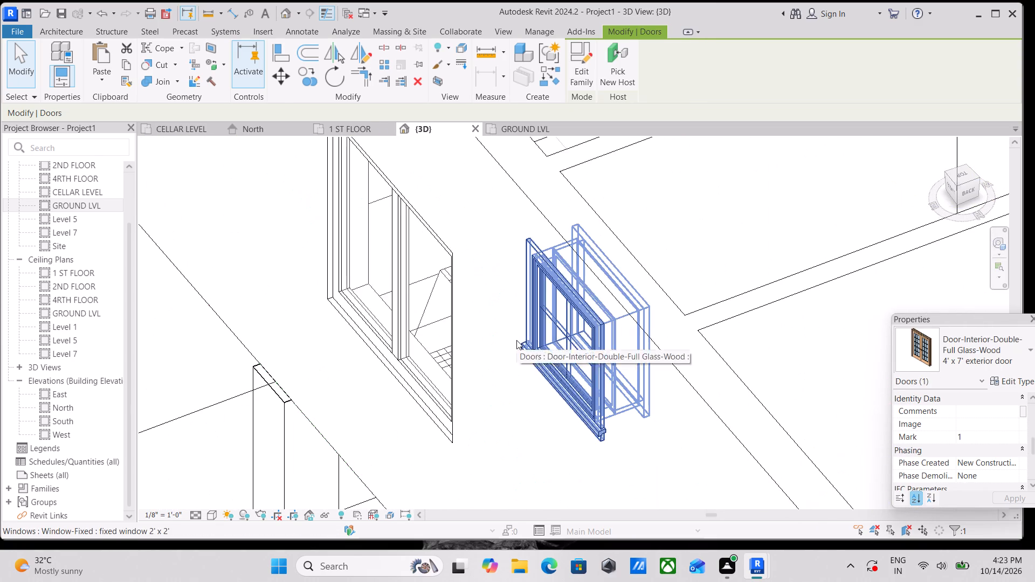
scroll(516, 340, down, 16)
middle_drag(516, 343, 348, 335)
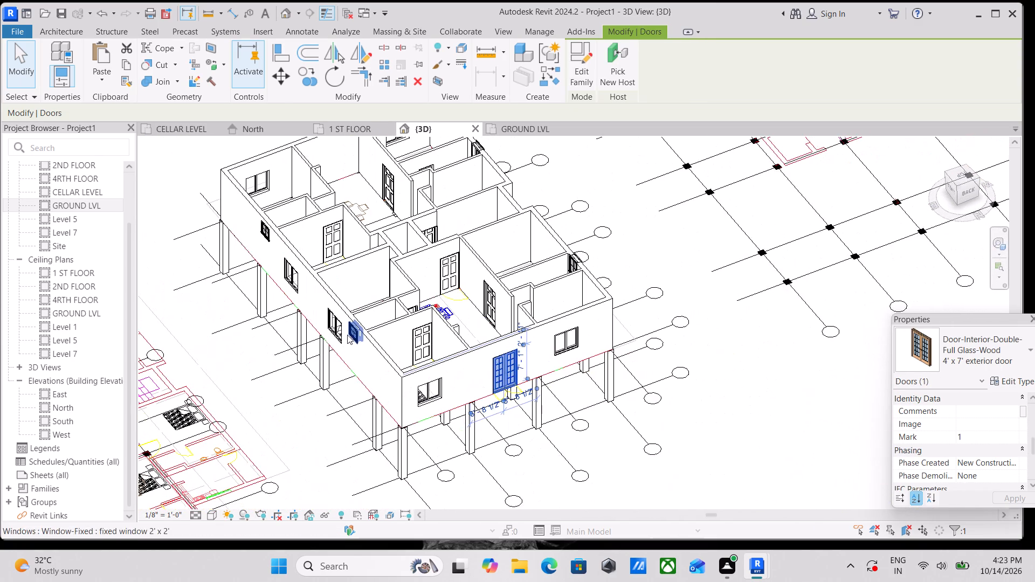
scroll(505, 415, up, 3)
scroll(520, 357, up, 3)
scroll(520, 357, down, 3)
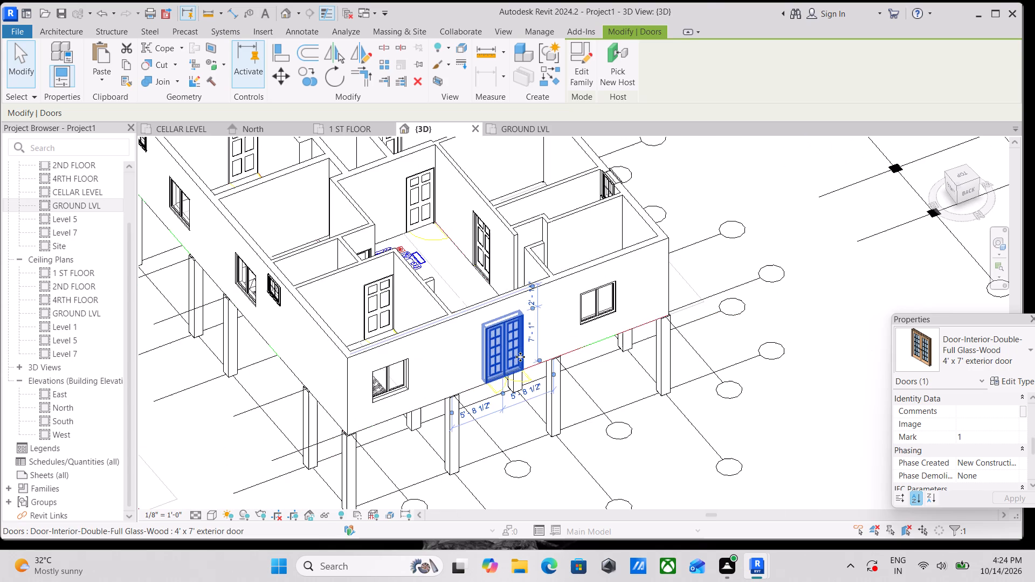
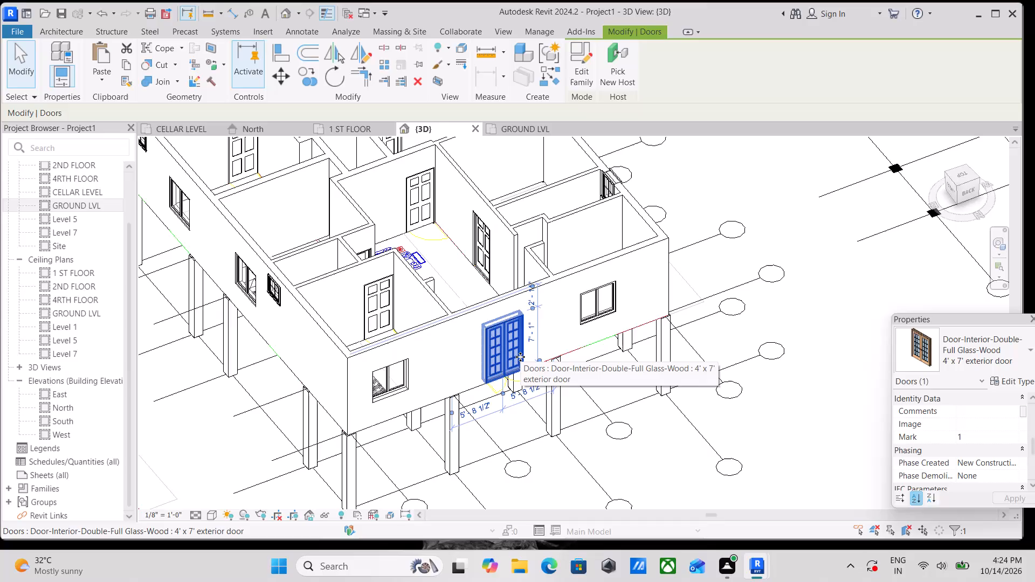
Check the types available for the double exterior door and examine the surrounding ground-level doors and windows in 3D.
click(520, 357)
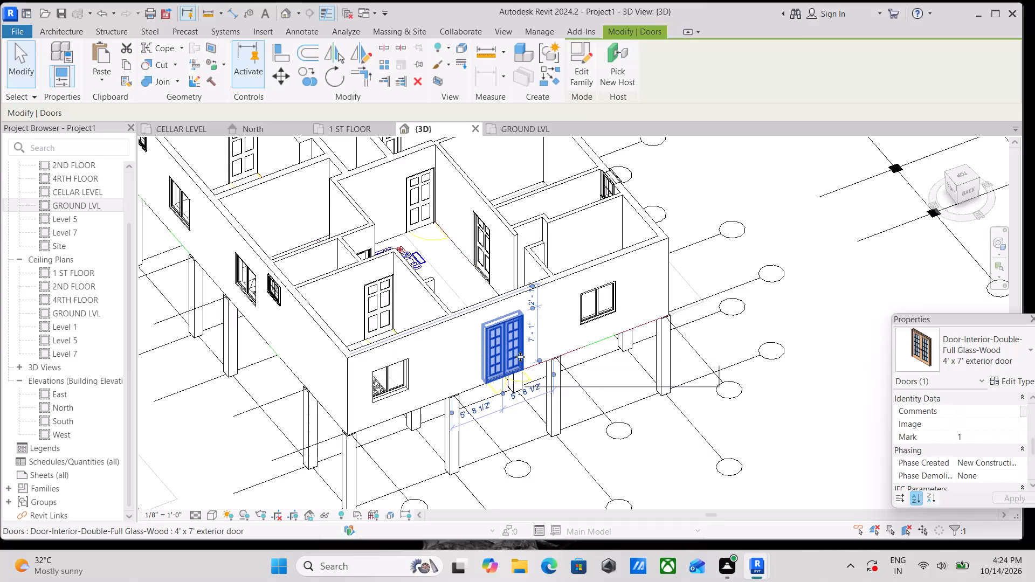
scroll(520, 357, up, 8)
scroll(434, 358, up, 4)
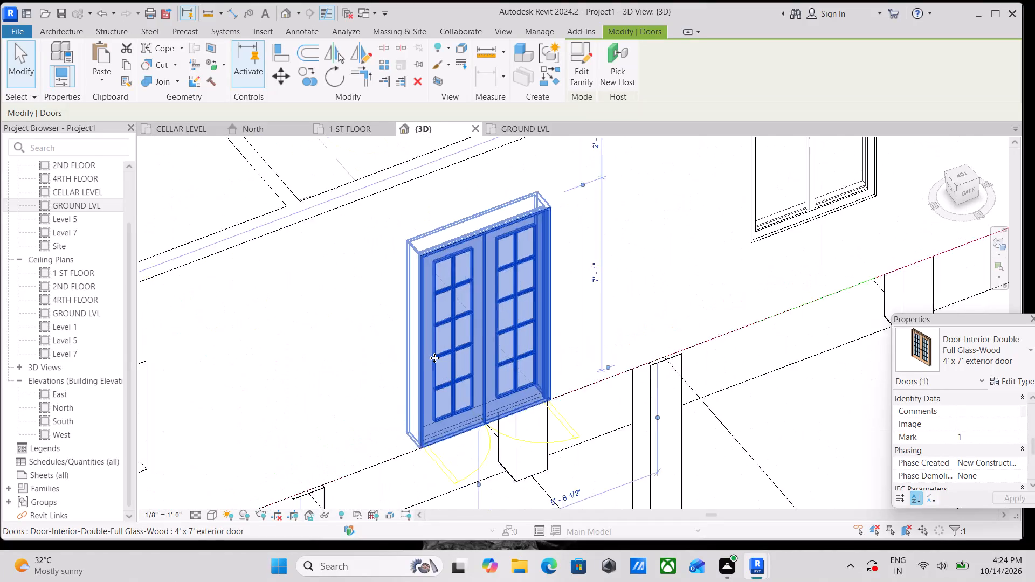
scroll(434, 358, down, 9)
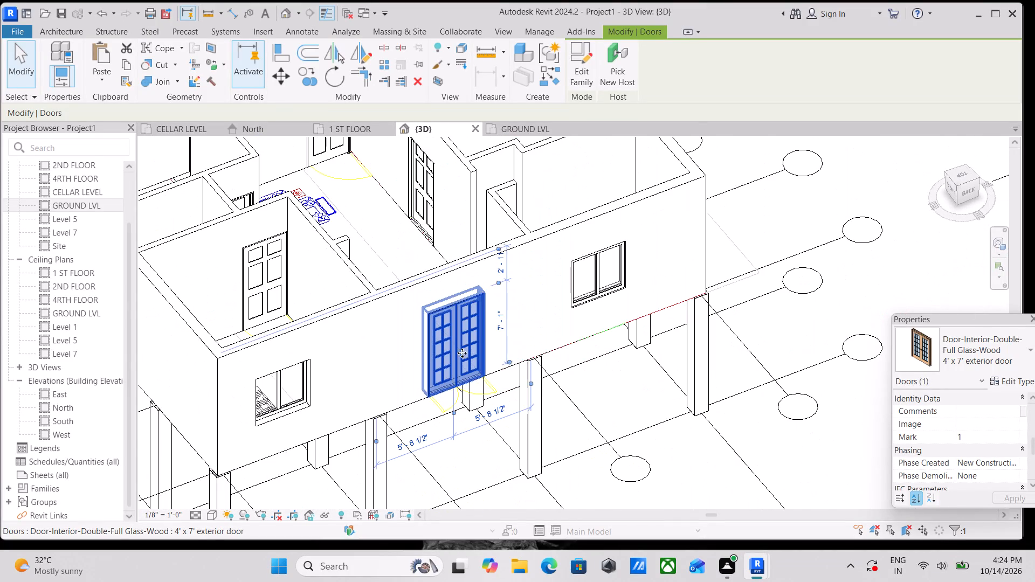
click(1014, 352)
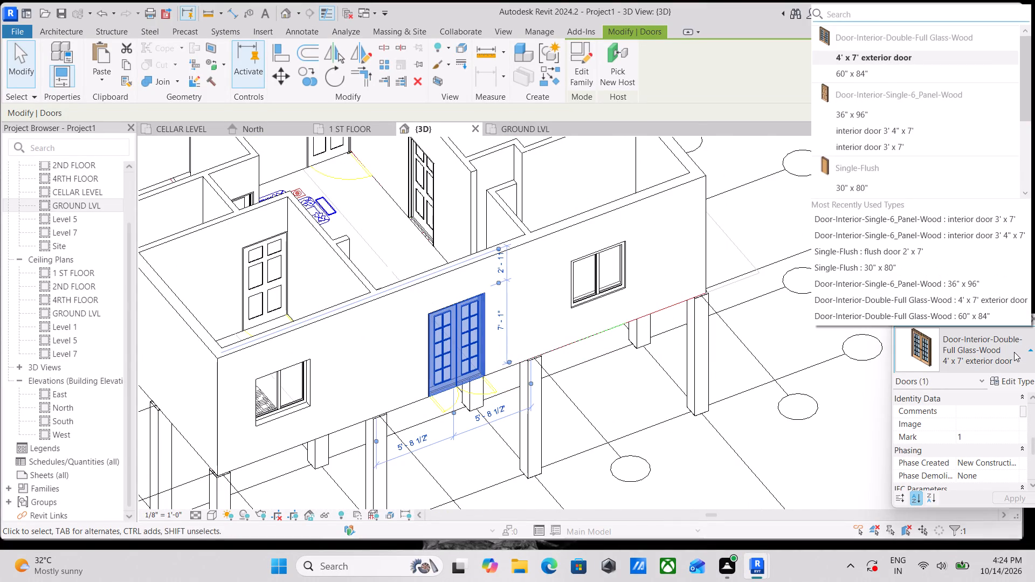
click(1009, 352)
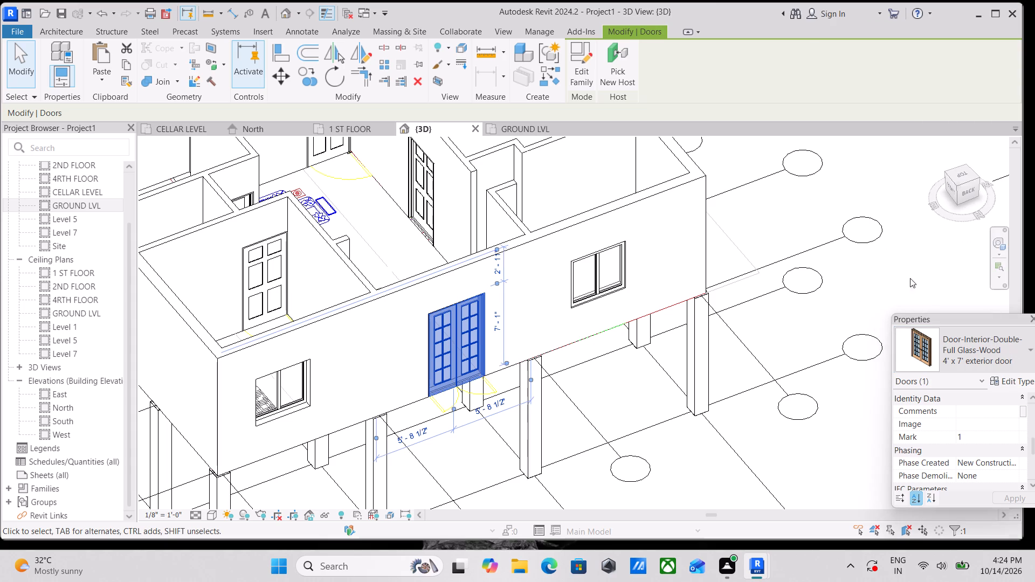
scroll(553, 325, down, 3)
middle_drag(553, 325, 585, 409)
middle_drag(582, 410, 610, 486)
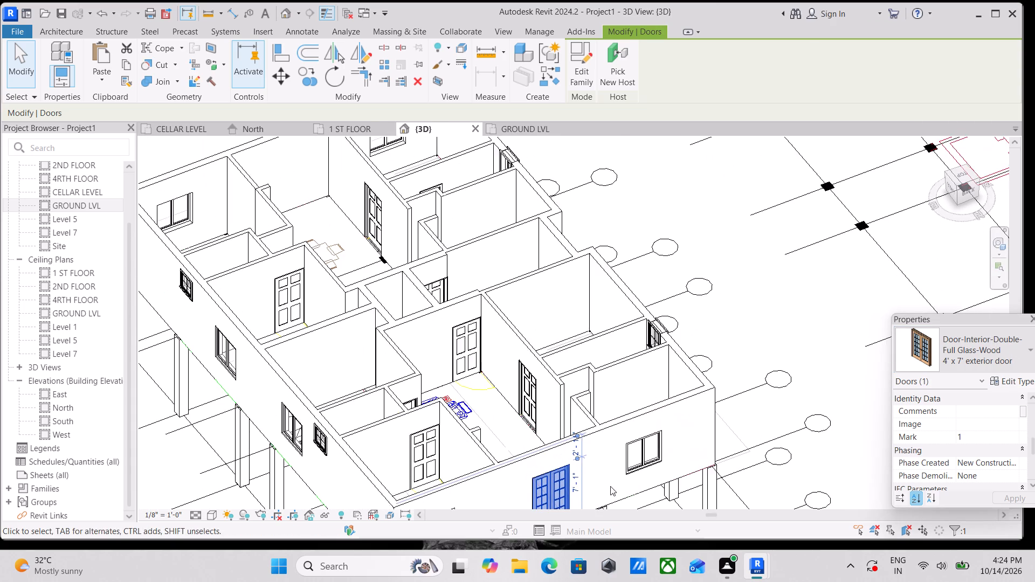
scroll(502, 489, up, 4)
scroll(500, 479, down, 1)
middle_drag(499, 471, 501, 301)
key(Escape)
scroll(450, 360, up, 5)
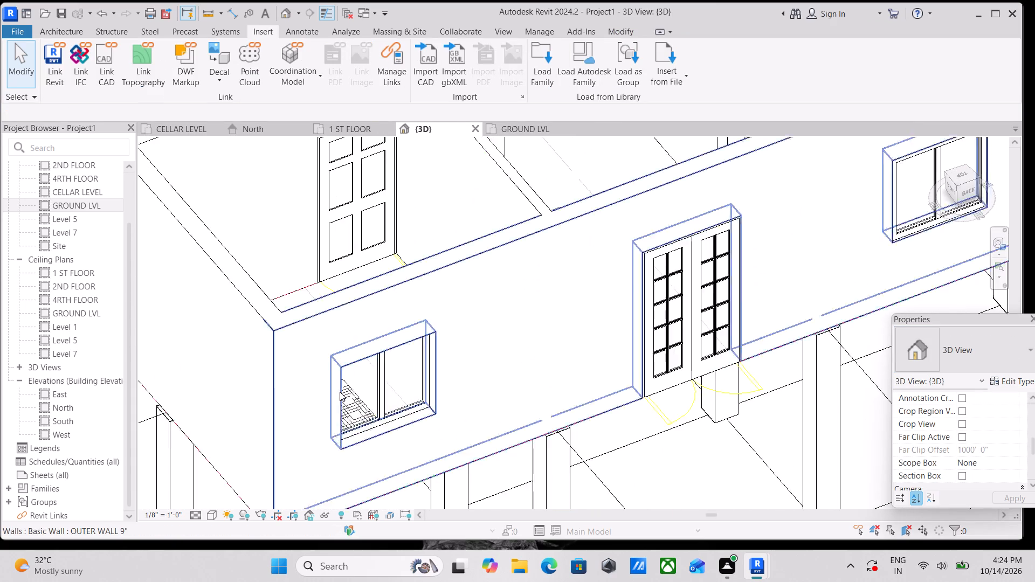
scroll(340, 392, up, 2)
scroll(376, 377, down, 13)
middle_drag(509, 341, 509, 375)
scroll(509, 348, down, 1)
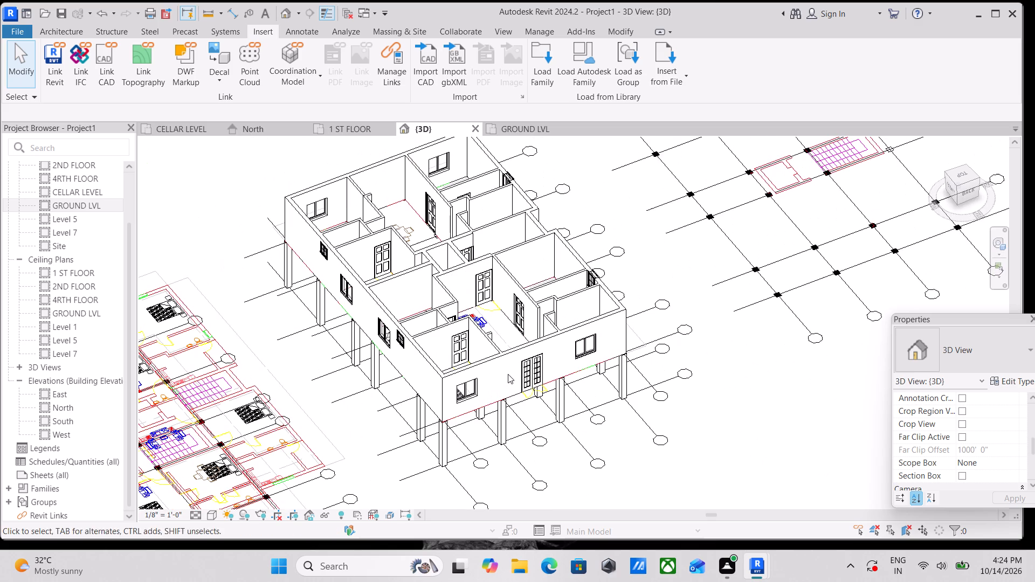
Change the small 2' x 2' fixed window nearest the far corner of the long outer wall to type Fixed 24" x 24".
middle_drag(453, 279, 452, 366)
middle_drag(585, 290, 596, 357)
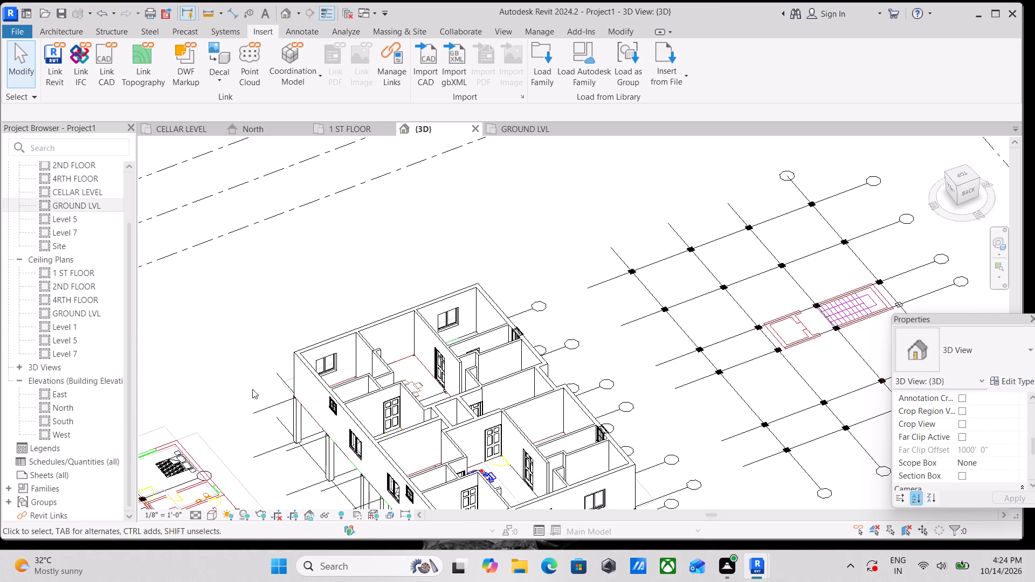
scroll(329, 418, up, 8)
click(332, 390)
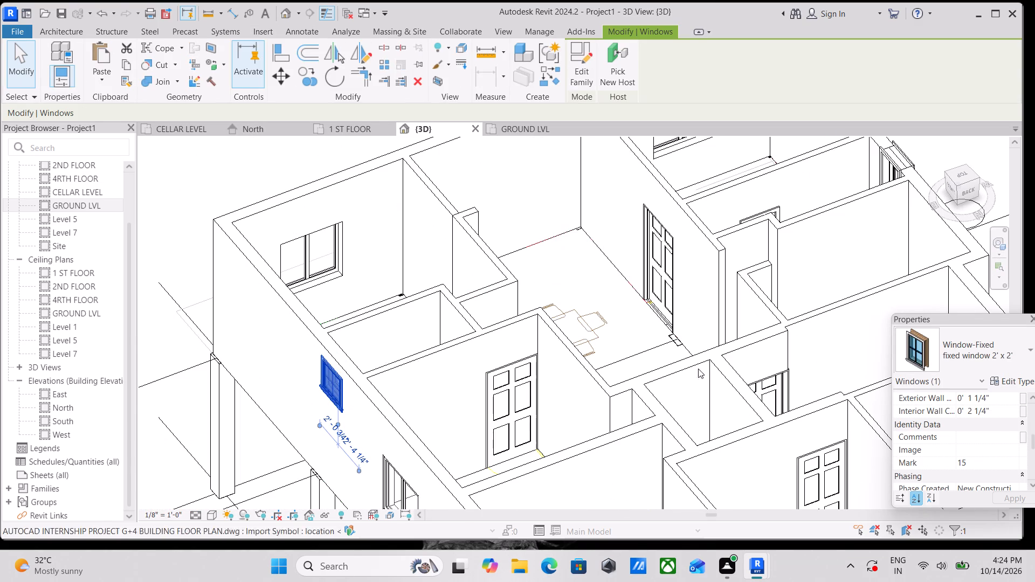
click(1003, 354)
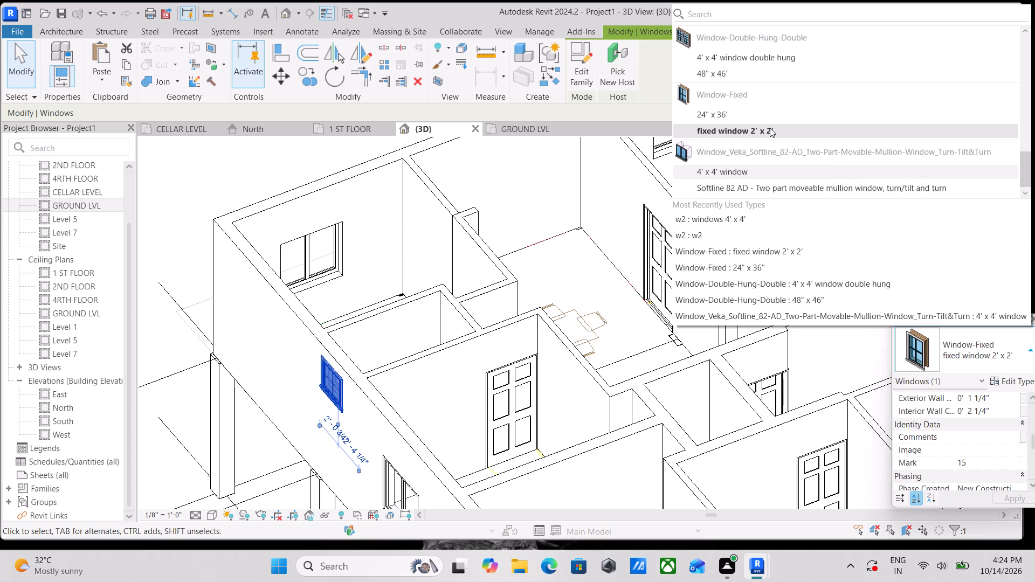
scroll(769, 126, up, 4)
scroll(678, 140, up, 12)
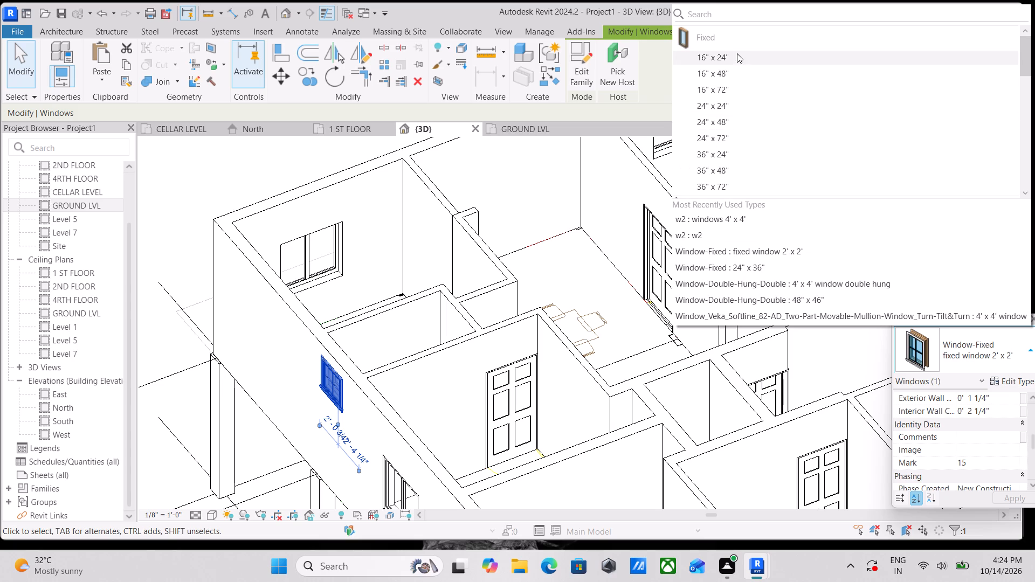
click(718, 107)
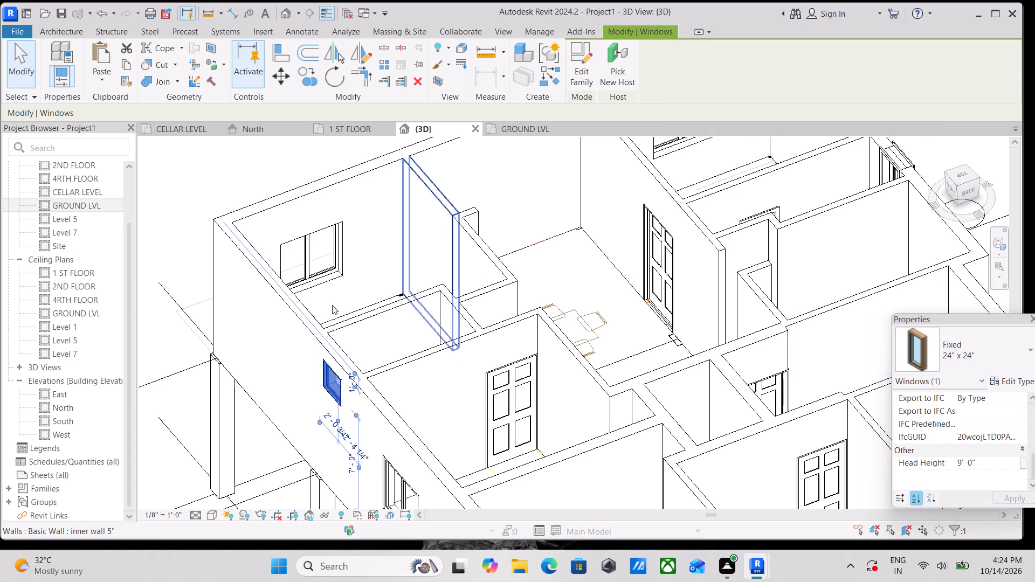
middle_drag(336, 304, 394, 228)
scroll(535, 288, down, 1)
key(Escape)
scroll(550, 296, down, 3)
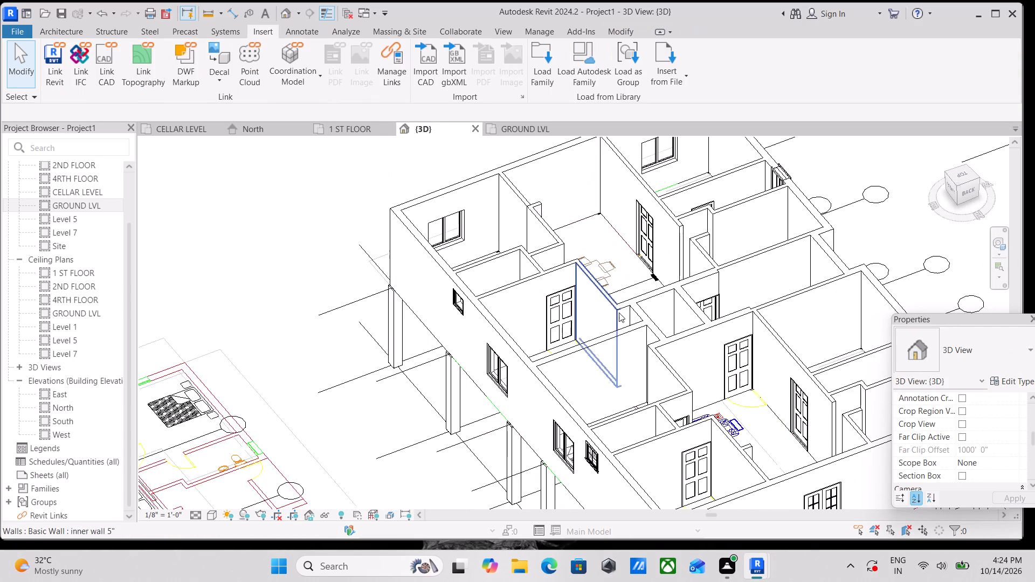
Select both Window-Fixed 24" x 36" windows on the opposite long outer wall and change their type to Fixed 24" x 24".
scroll(664, 297, down, 1)
middle_drag(665, 293, 581, 352)
scroll(696, 265, up, 3)
middle_drag(751, 303, 744, 294)
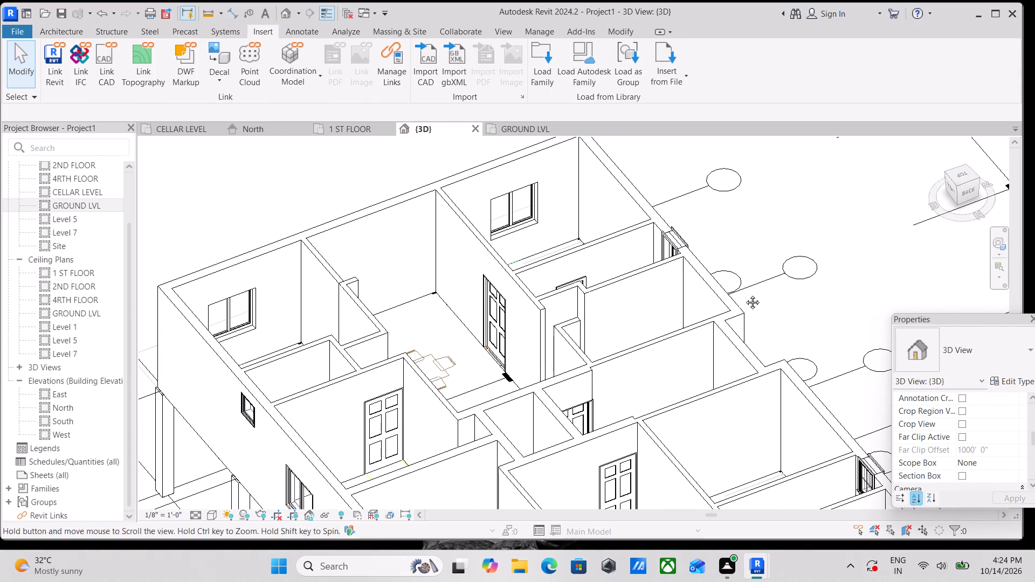
middle_drag(744, 294, 720, 226)
click(838, 398)
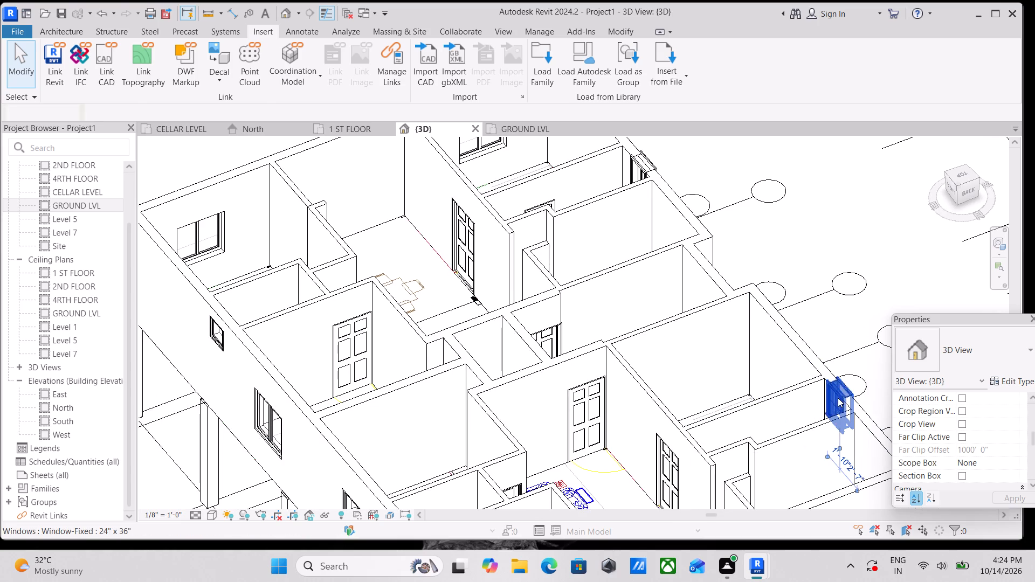
middle_drag(738, 275, 746, 360)
middle_drag(716, 254, 725, 294)
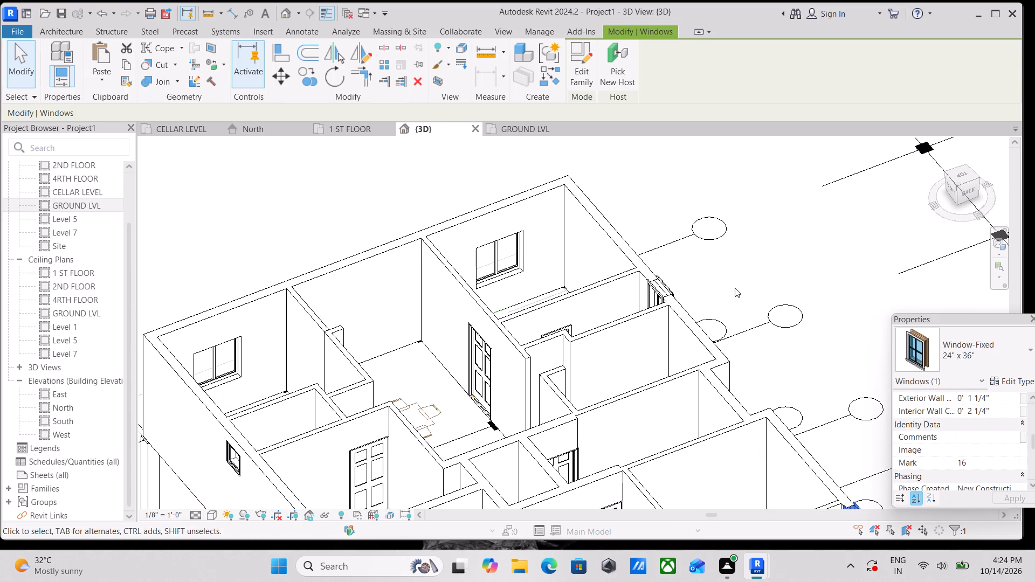
ctrl+click(654, 291)
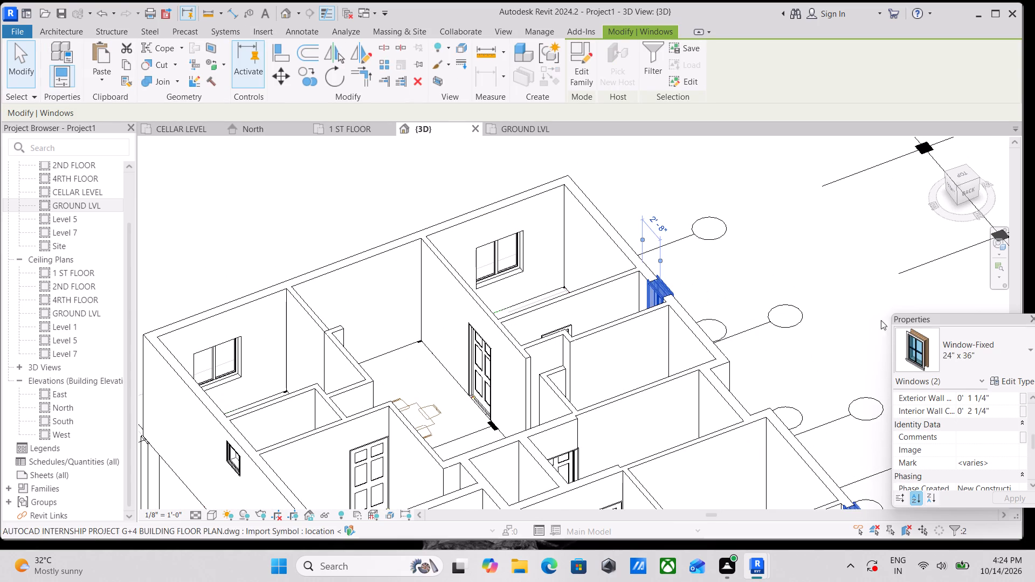
click(1005, 352)
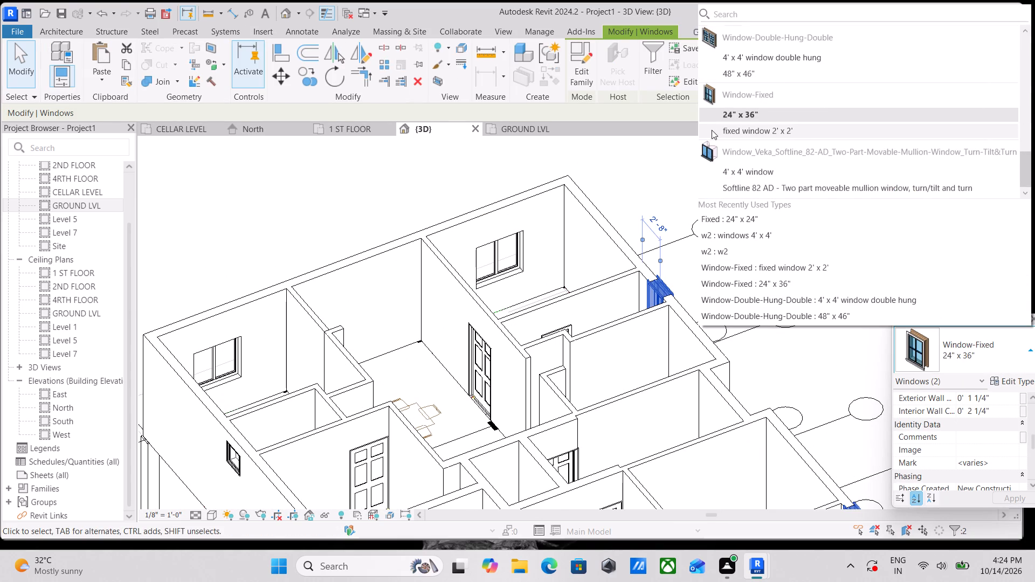
scroll(712, 130, up, 17)
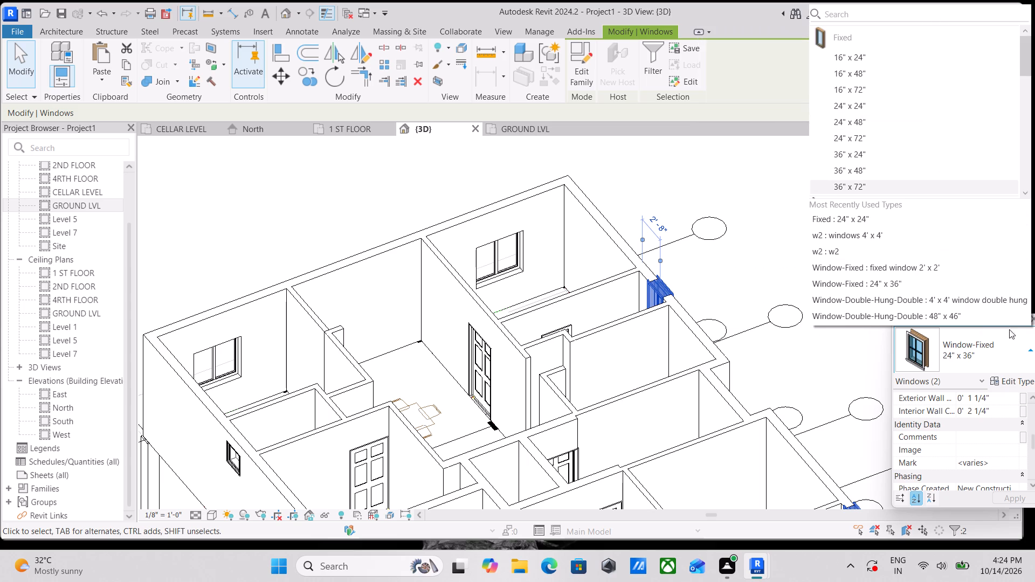
click(853, 99)
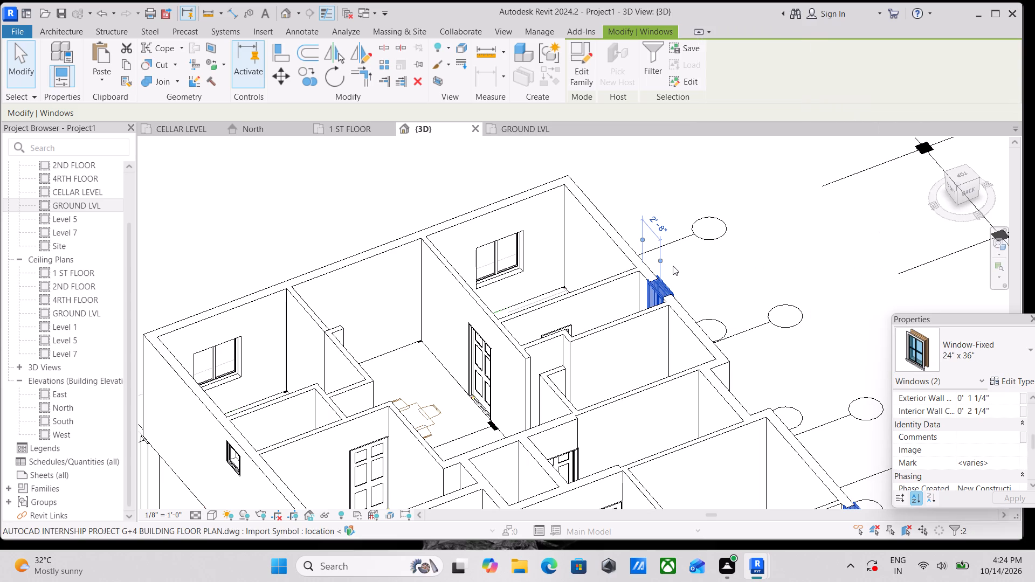
scroll(673, 266, down, 3)
scroll(756, 310, down, 1)
middle_drag(755, 308, 713, 244)
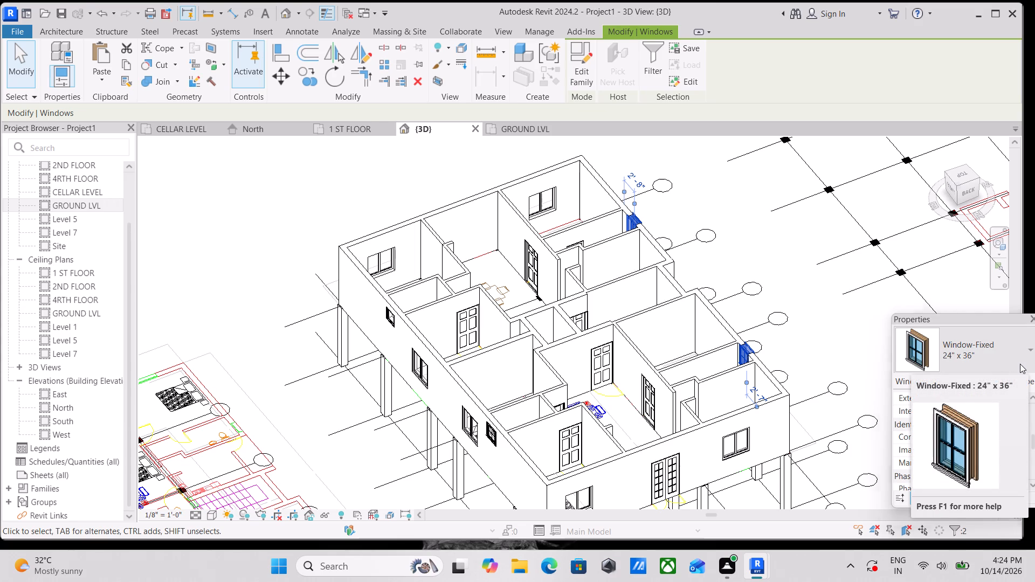
click(1020, 364)
scroll(828, 108, up, 13)
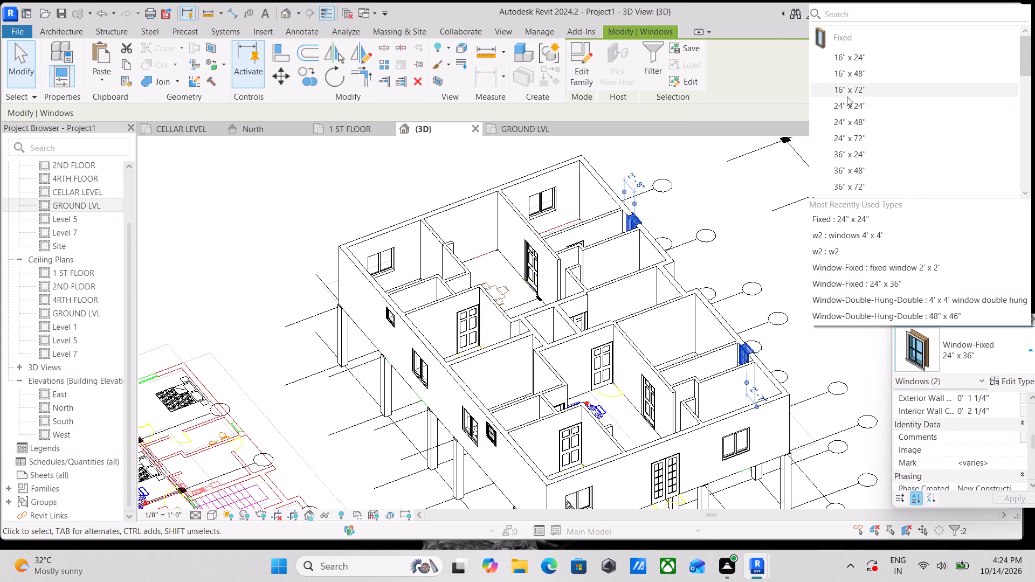
click(845, 107)
scroll(704, 275, up, 2)
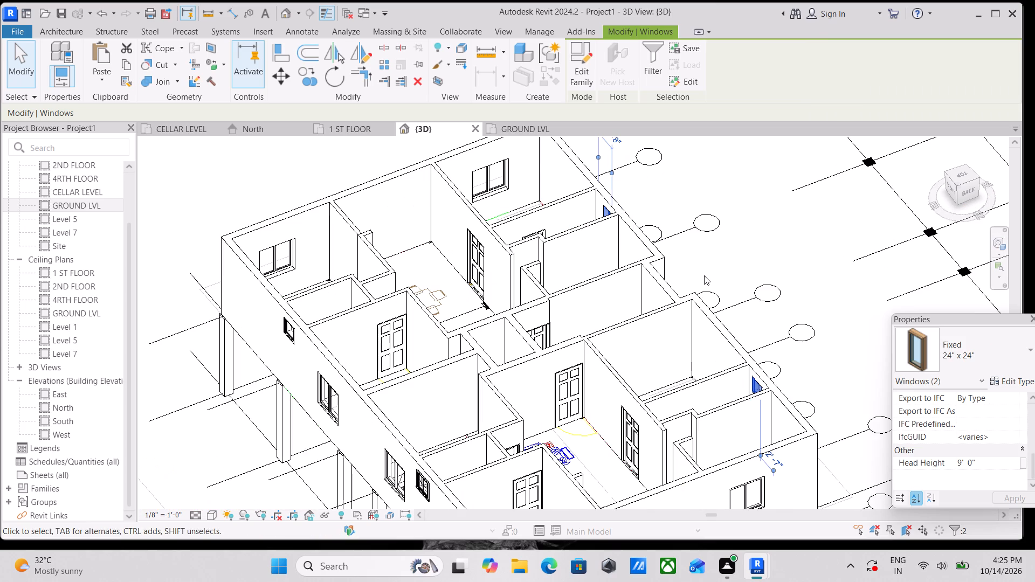
key(Escape)
Examine the replaced small windows in 3D, and check the toilet and bedroom window positions in the GROUND LVL floor plan.
scroll(704, 275, down, 3)
scroll(726, 323, down, 1)
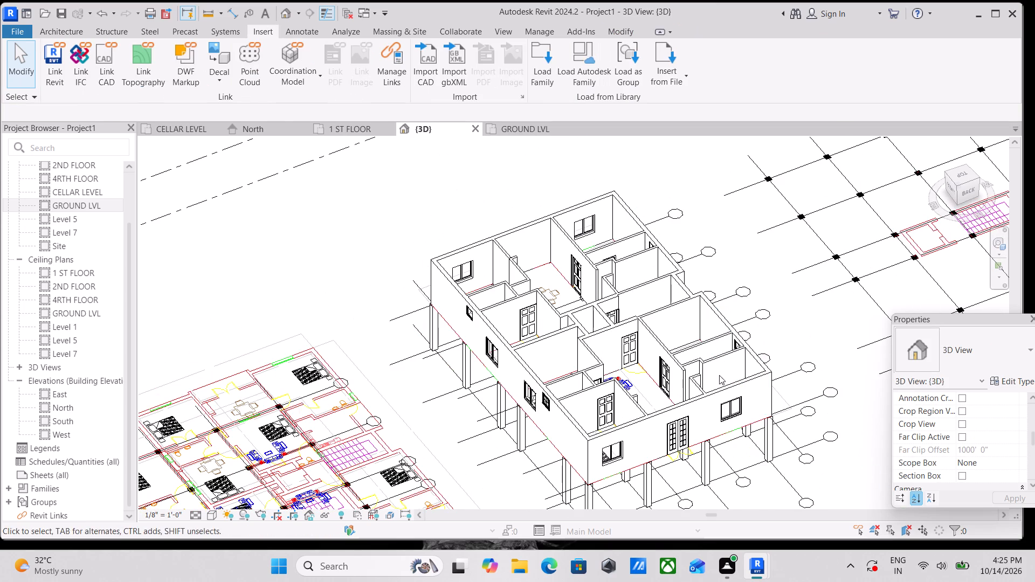
shift+middle_drag(719, 369, 574, 343)
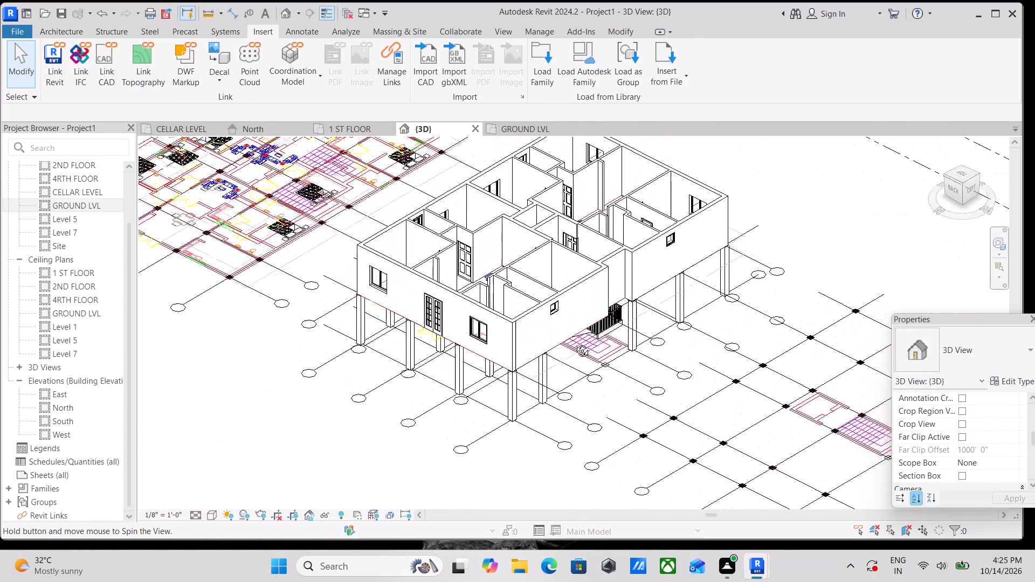
shift+middle_drag(574, 343, 574, 397)
shift+middle_drag(543, 357, 447, 427)
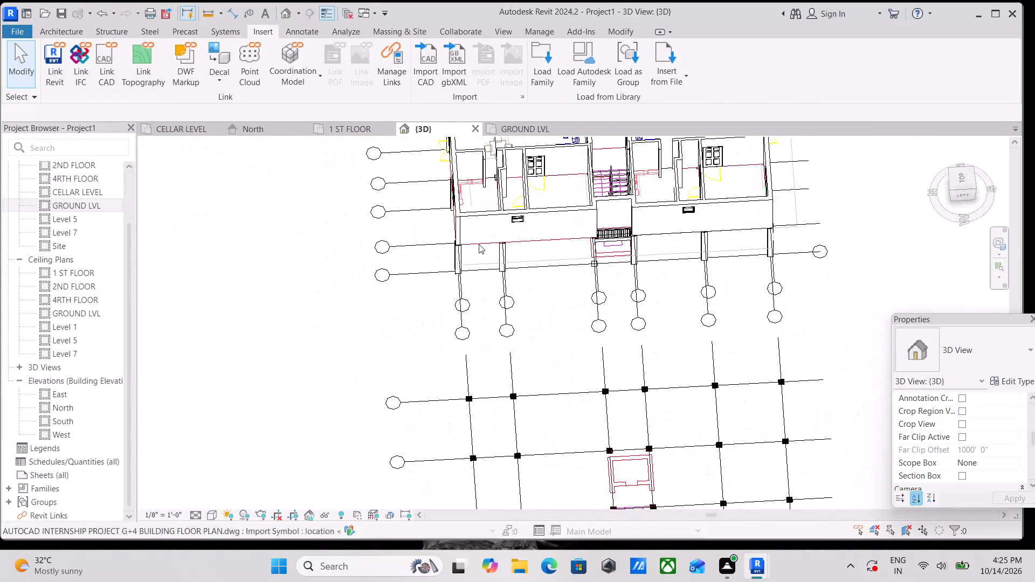
click(523, 128)
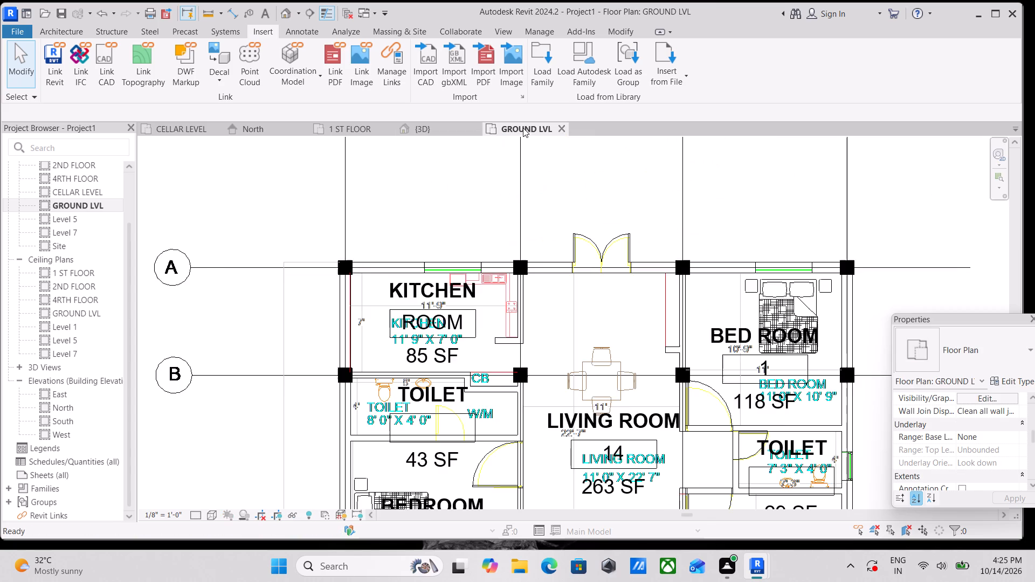
scroll(570, 275, down, 2)
middle_drag(570, 276, 549, 162)
middle_drag(780, 342, 764, 334)
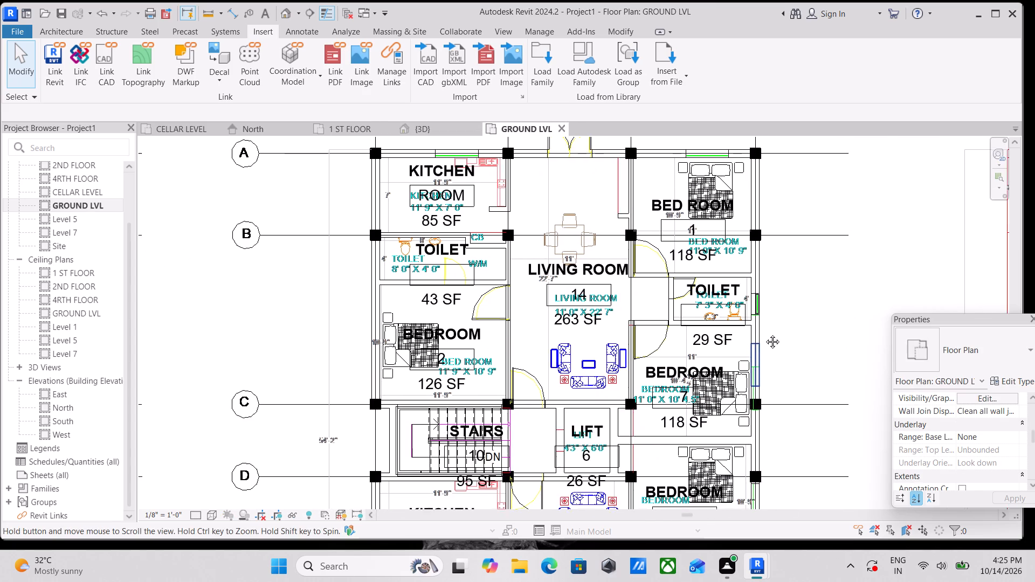
middle_drag(764, 334, 700, 300)
scroll(701, 336, up, 2)
scroll(678, 313, down, 2)
middle_drag(683, 311, 668, 391)
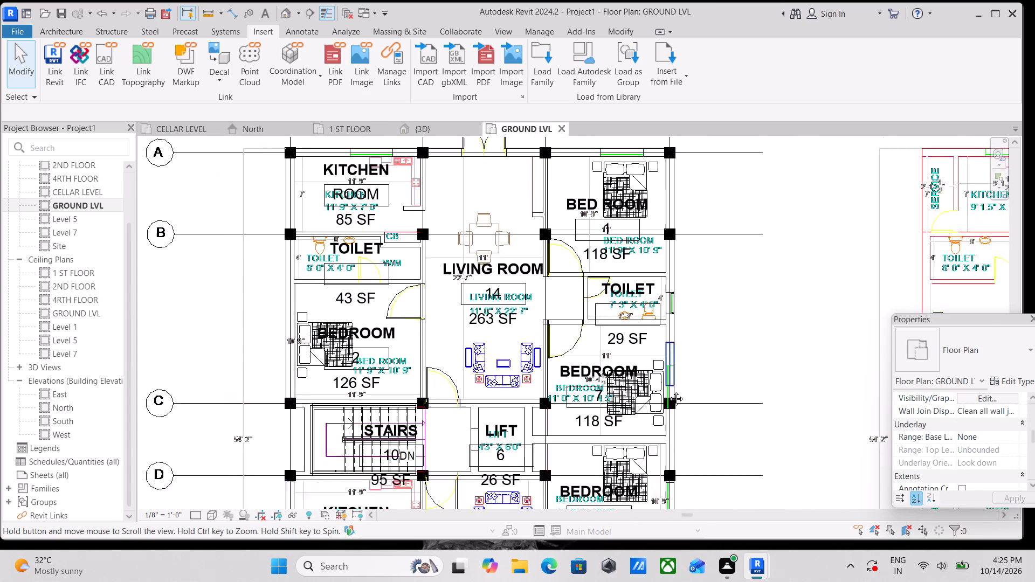
middle_drag(668, 391, 666, 398)
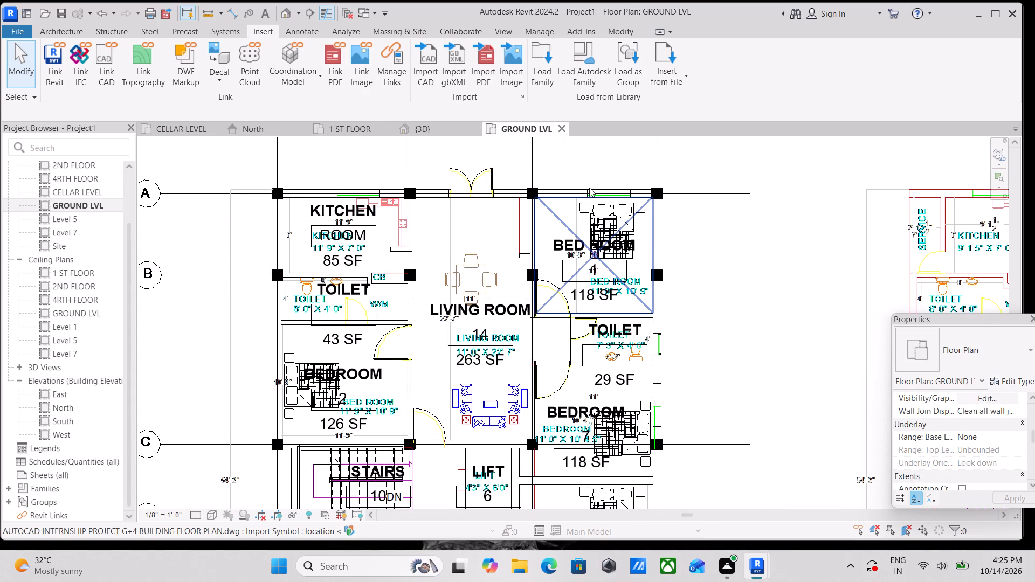
scroll(687, 239, down, 1)
scroll(671, 242, up, 4)
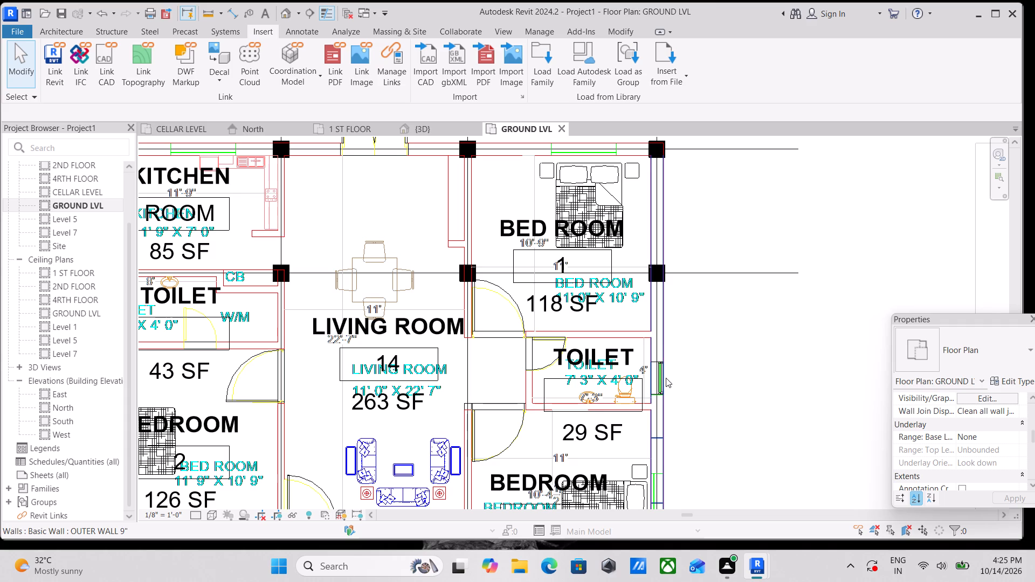
scroll(665, 263, down, 1)
middle_drag(665, 263, 678, 317)
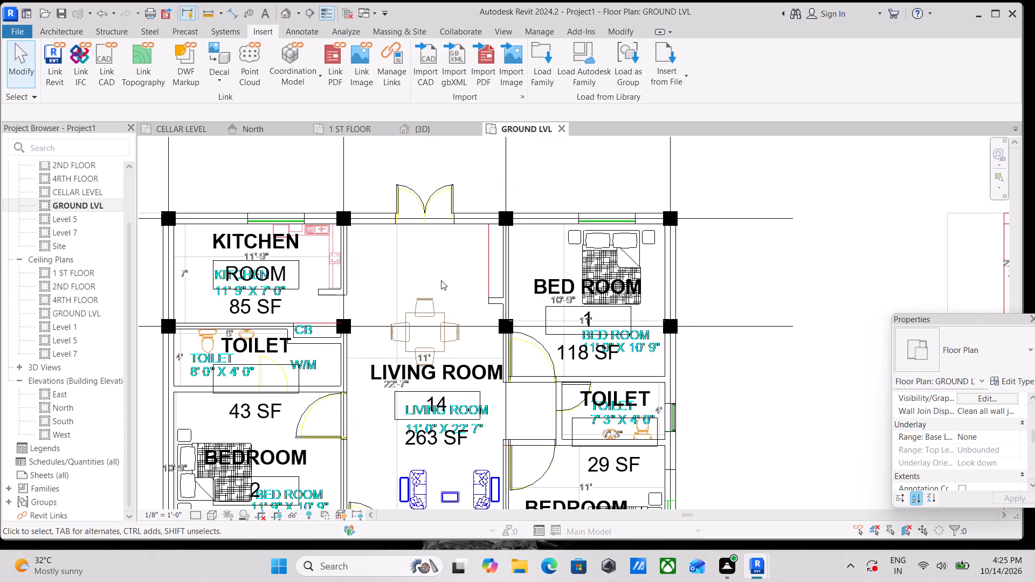
scroll(441, 280, down, 2)
middle_drag(441, 280, 528, 226)
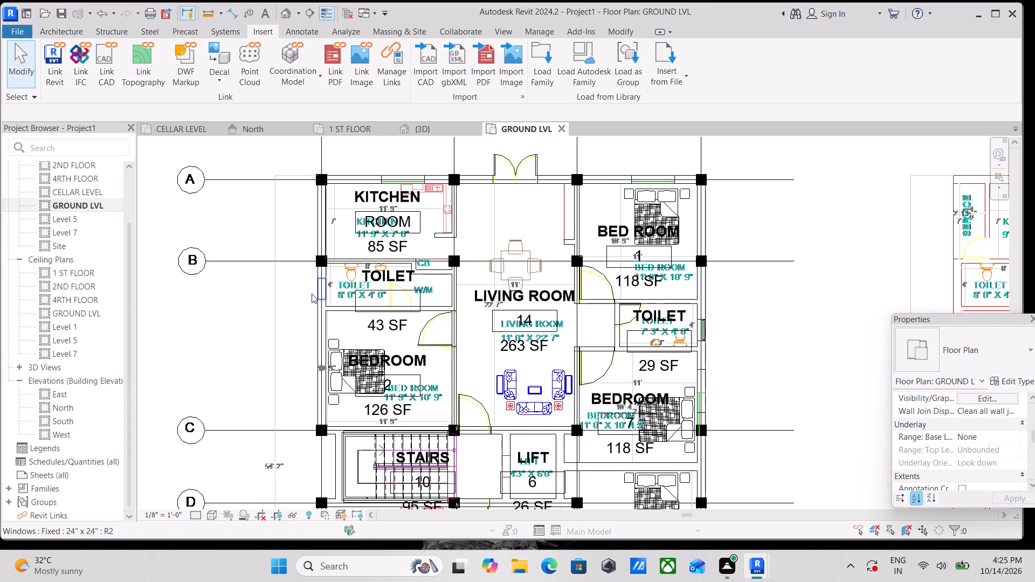
Check the Fixed 24" x 24" window of the toilet beside the kitchen against the CAD drawing in the GROUND LVL plan.
scroll(312, 294, up, 3)
click(334, 292)
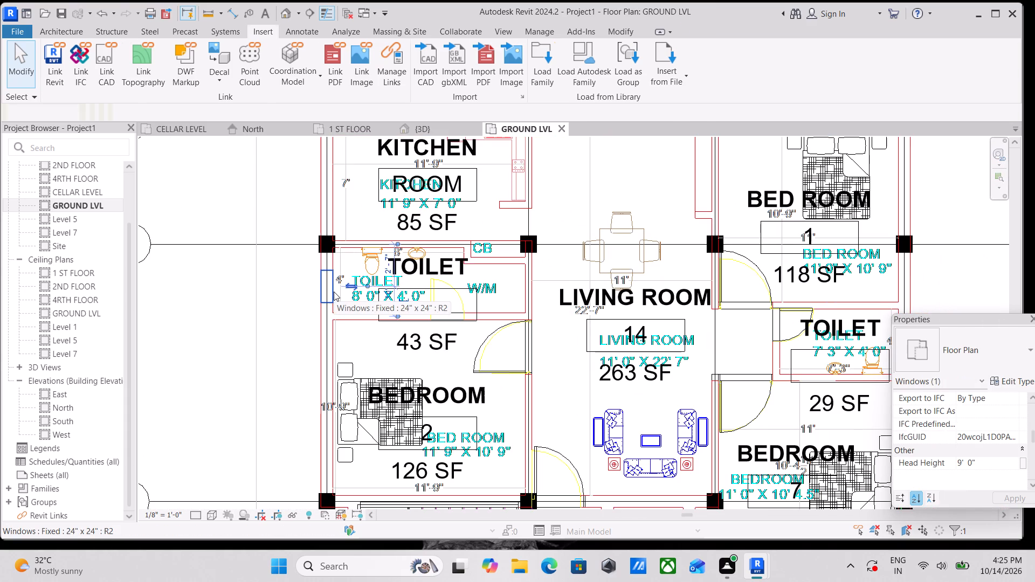
scroll(334, 292, down, 2)
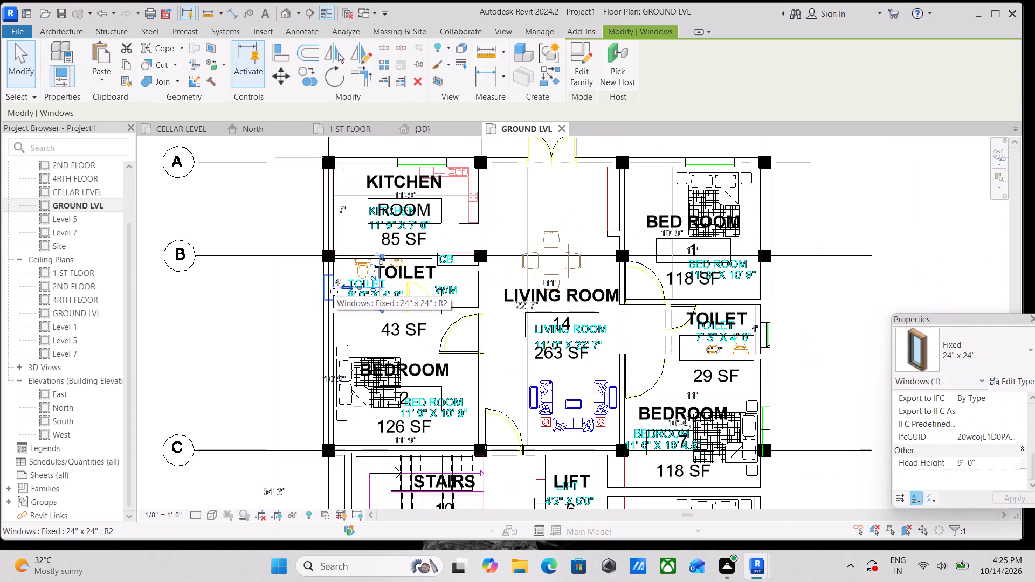
key(Escape)
scroll(333, 292, down, 3)
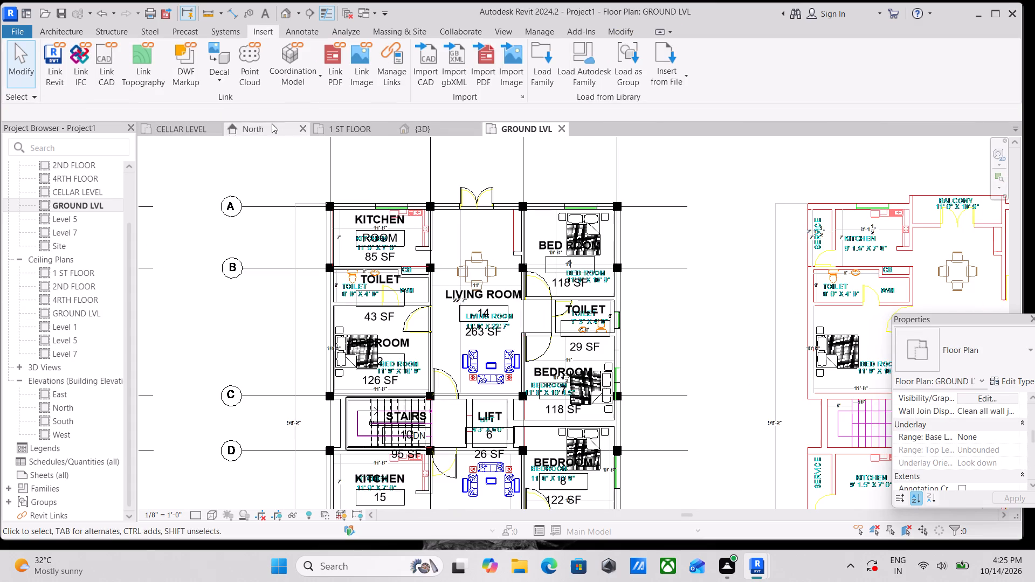
scroll(510, 264, up, 3)
scroll(512, 322, down, 2)
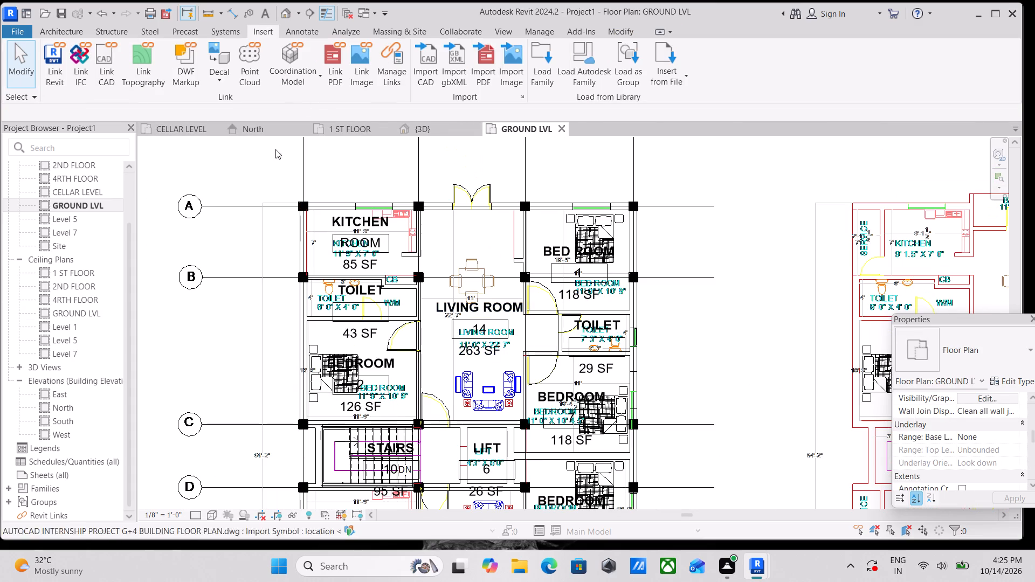
Examine the ground-level windows, doors and room layout, along with the surrounding imported CAD plans, from several sides in 3D.
click(441, 131)
scroll(543, 280, down, 5)
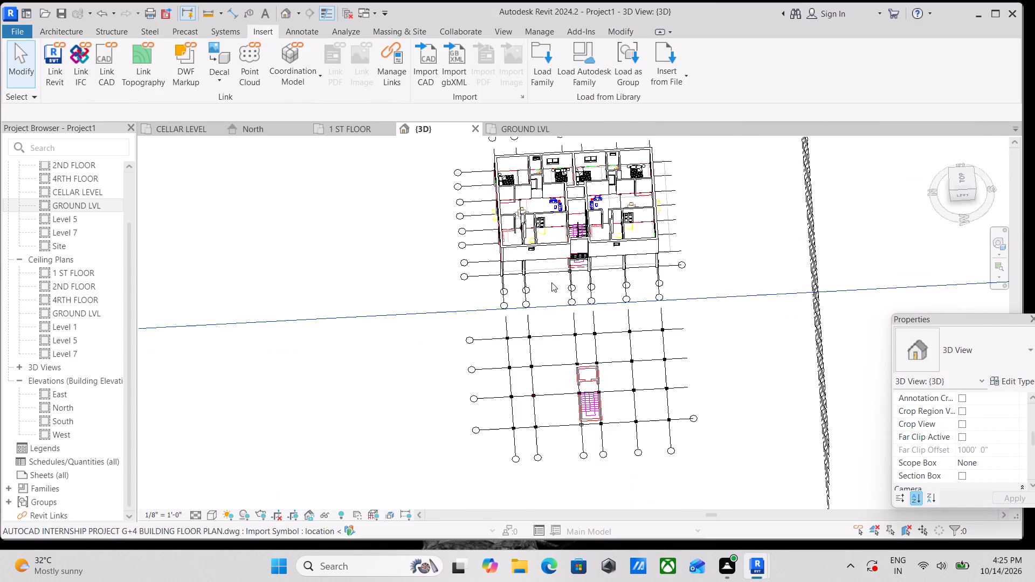
scroll(551, 282, down, 3)
scroll(553, 280, up, 3)
middle_drag(554, 274, 389, 363)
scroll(375, 353, up, 1)
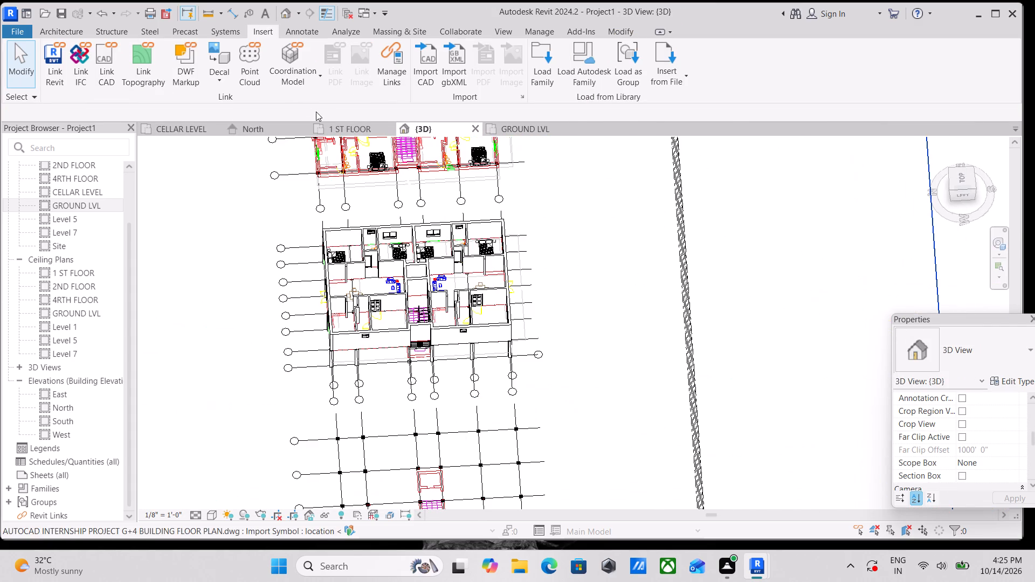
scroll(484, 305, down, 3)
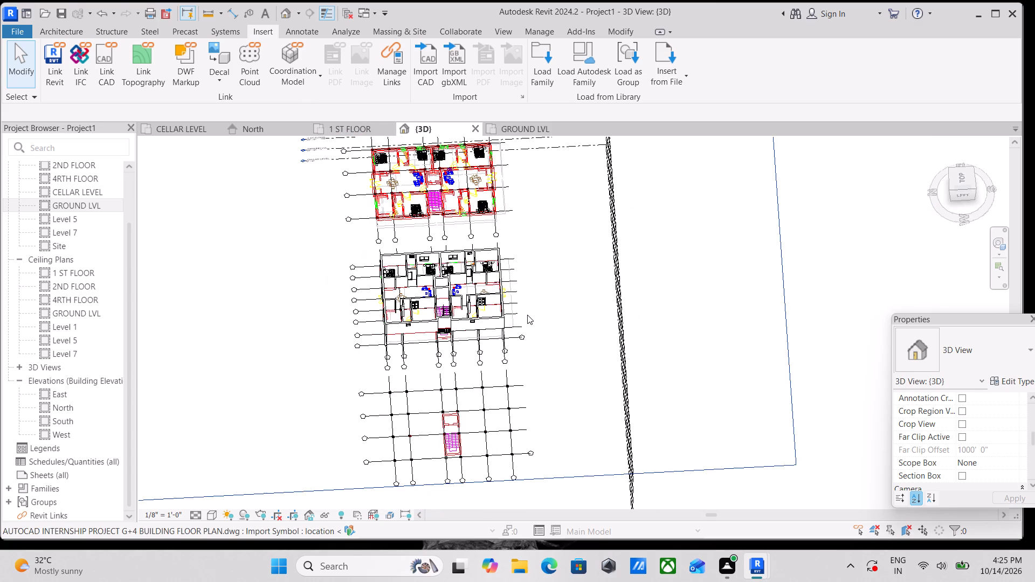
shift+middle_drag(518, 325, 392, 137)
shift+middle_drag(492, 345, 514, 343)
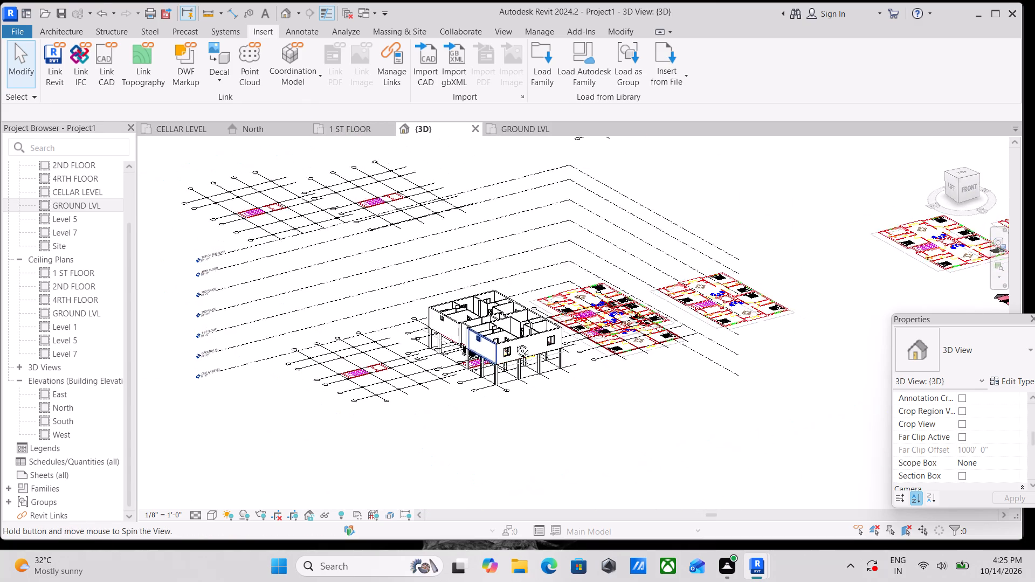
shift+middle_drag(514, 343, 461, 354)
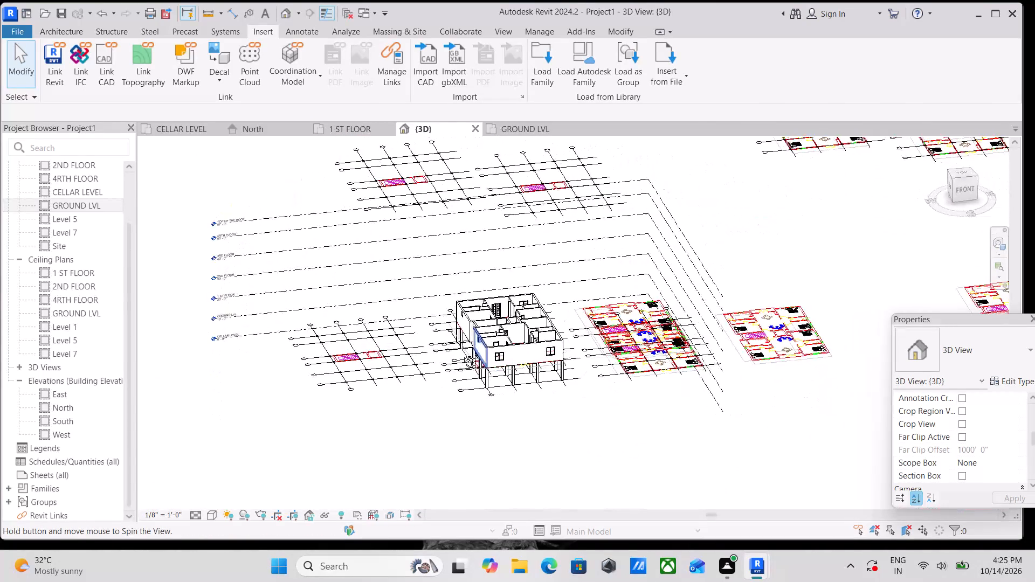
shift+middle_drag(461, 354, 639, 433)
shift+middle_drag(510, 381, 723, 302)
shift+middle_drag(547, 367, 603, 355)
scroll(445, 397, up, 7)
scroll(489, 387, up, 3)
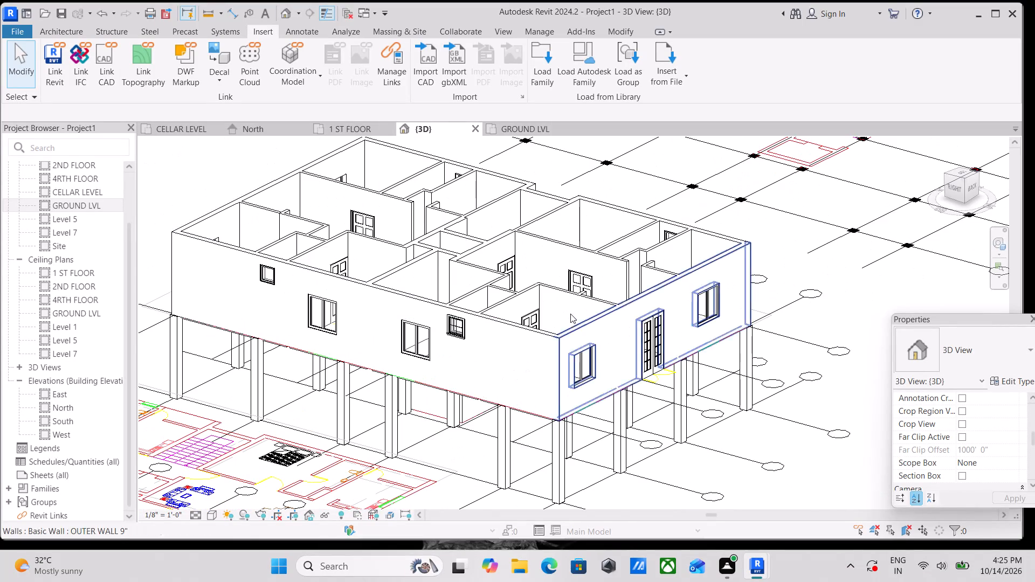
scroll(572, 310, up, 1)
scroll(575, 310, down, 1)
shift+middle_drag(575, 310, 539, 429)
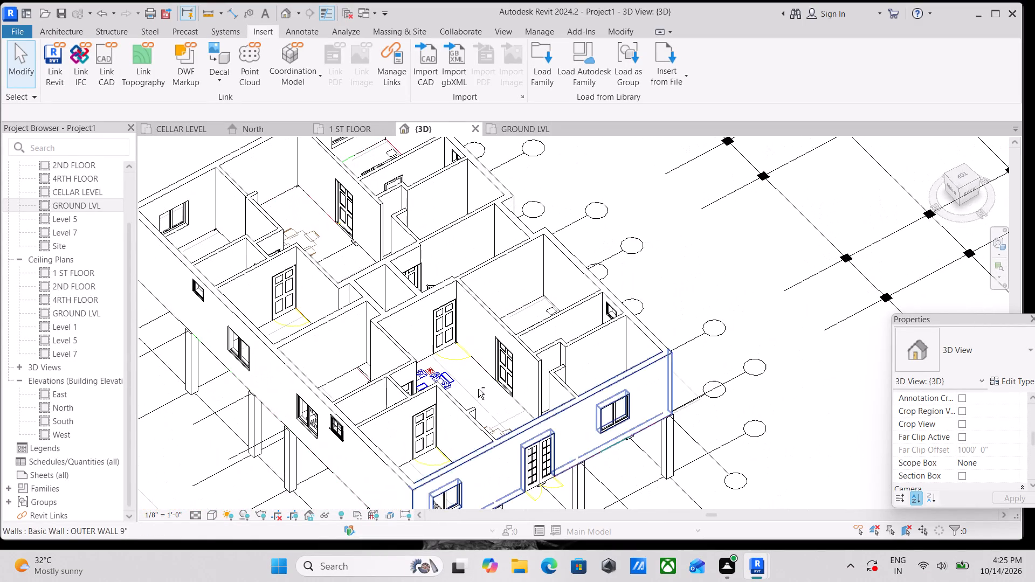
shift+middle_drag(426, 345, 386, 451)
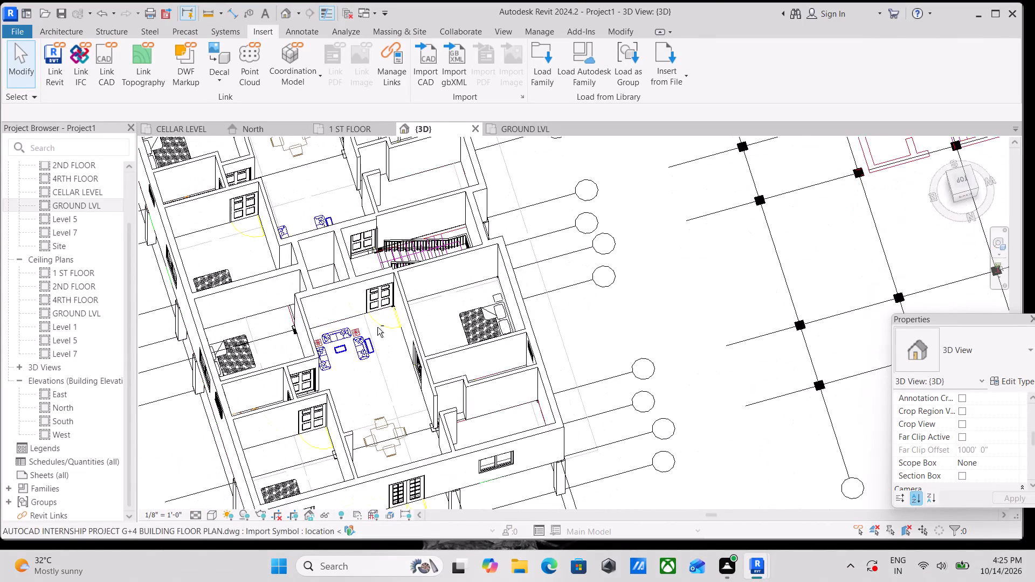
shift+scroll(374, 315, down, 2)
shift+middle_drag(374, 316, 379, 377)
shift+scroll(379, 369, down, 1)
shift+middle_drag(379, 369, 329, 238)
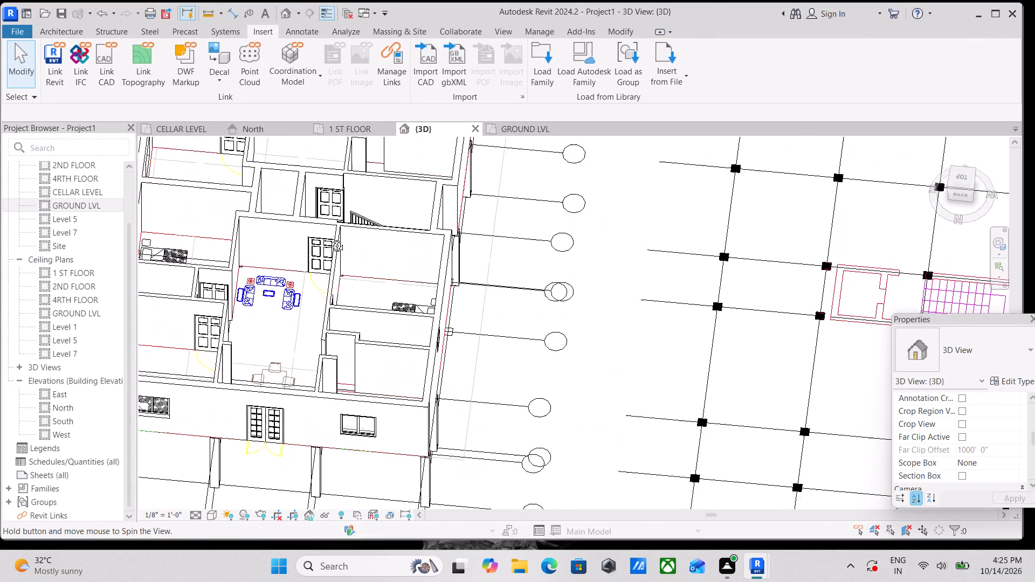
shift+middle_drag(329, 238, 353, 359)
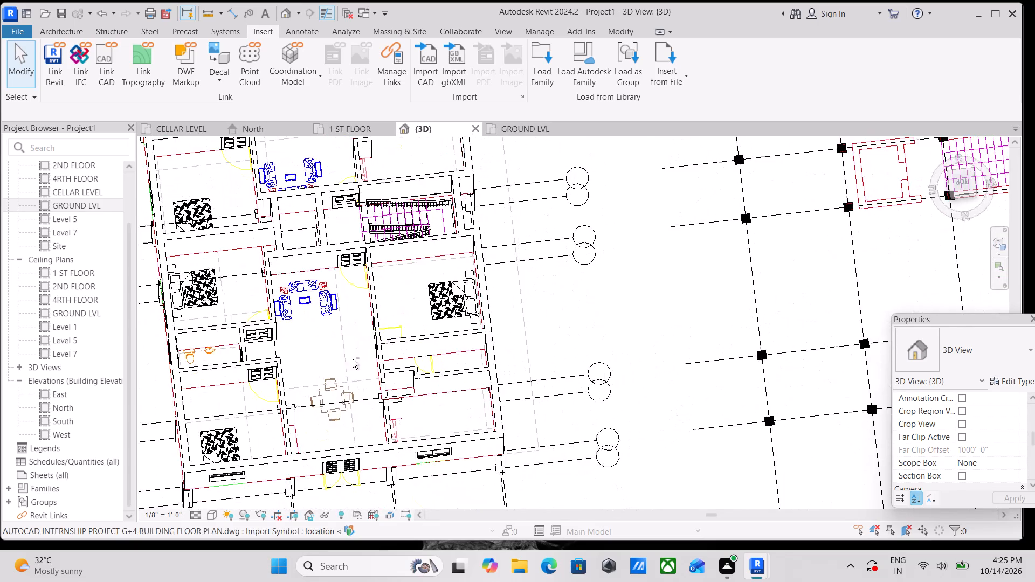
scroll(327, 337, down, 4)
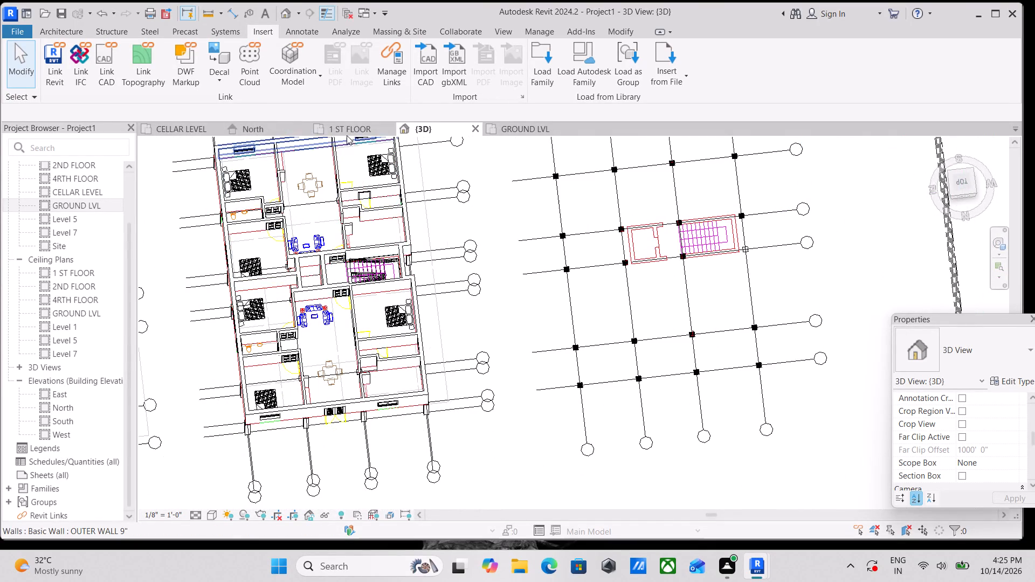
Examine the CAD floor plans and elevations in the 1 ST FLOOR plan, and the modelled levels in the North elevation.
click(347, 132)
scroll(394, 321, up, 7)
scroll(468, 237, up, 4)
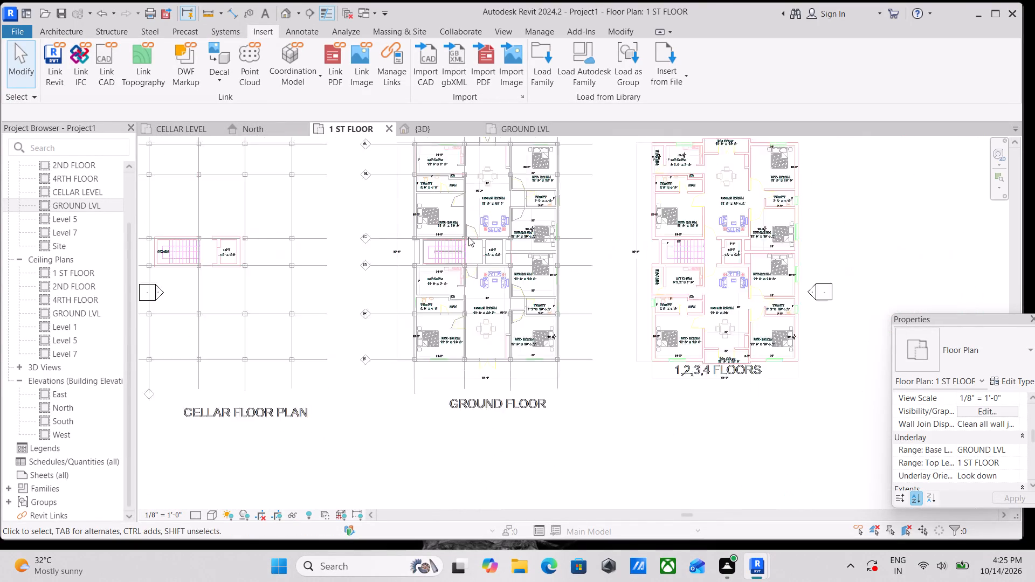
scroll(492, 234, up, 3)
scroll(495, 233, down, 9)
middle_drag(501, 225, 382, 194)
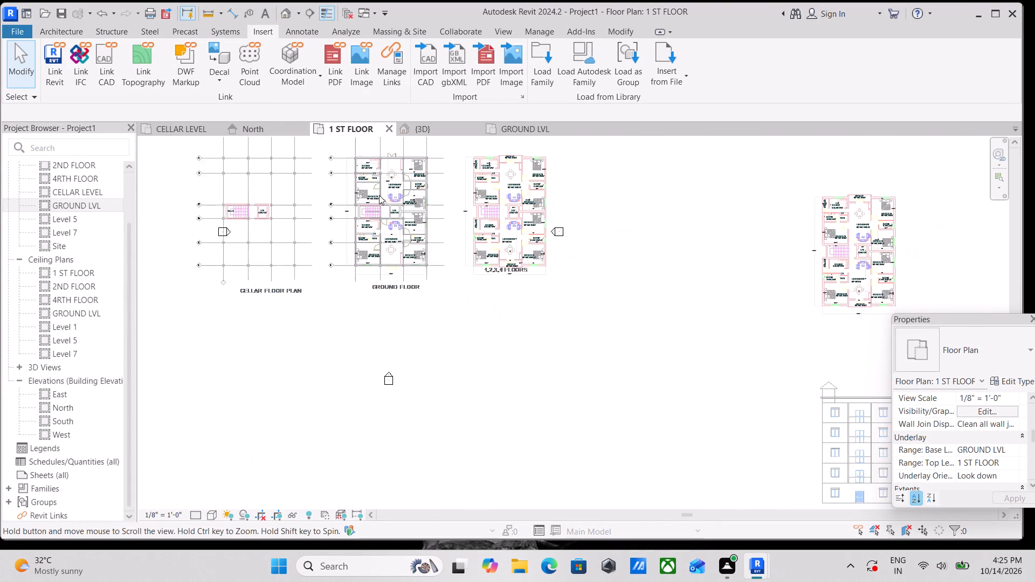
scroll(629, 205, down, 1)
scroll(462, 211, down, 2)
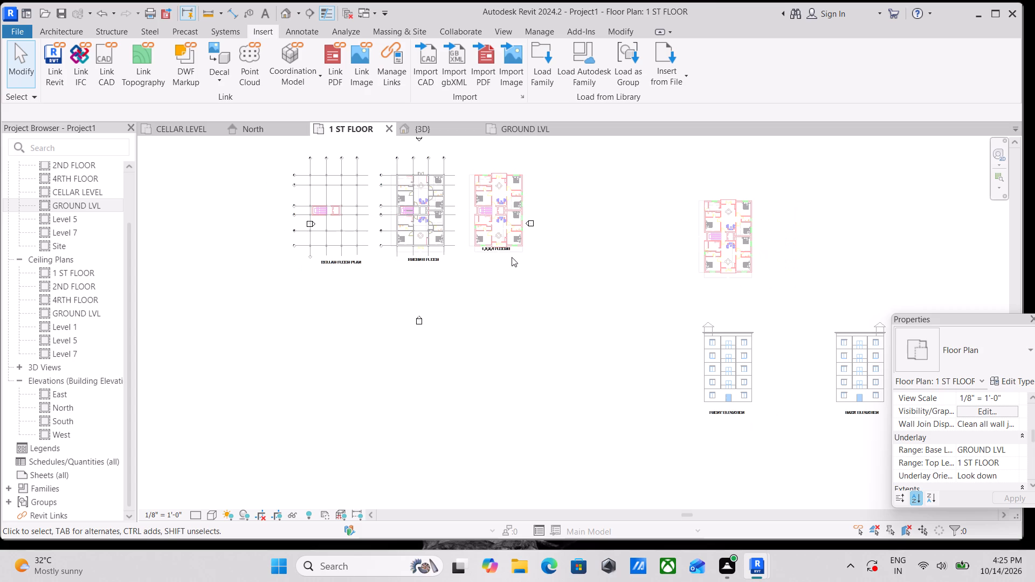
click(259, 130)
scroll(259, 130, down, 5)
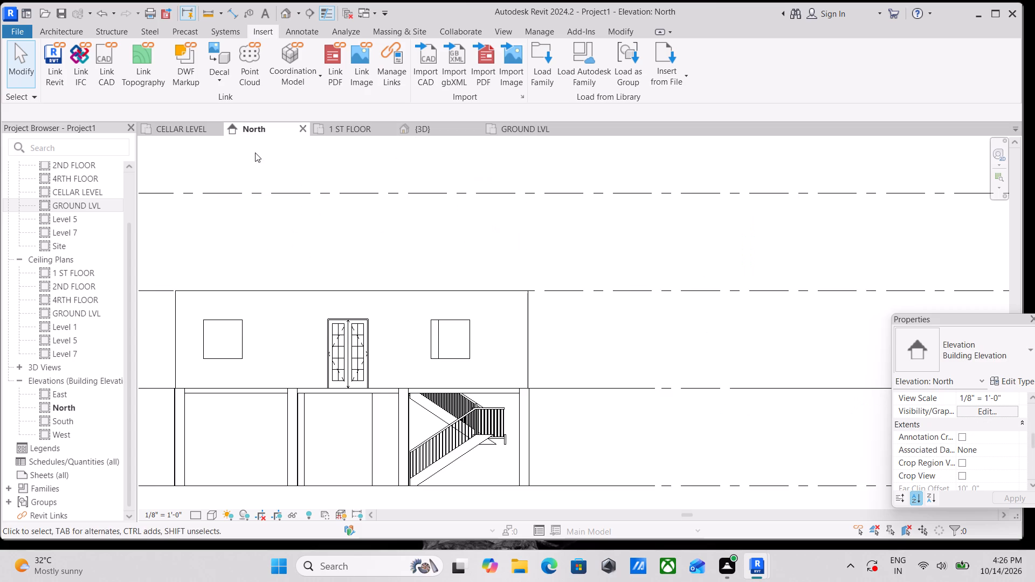
scroll(256, 163, down, 2)
scroll(355, 243, down, 2)
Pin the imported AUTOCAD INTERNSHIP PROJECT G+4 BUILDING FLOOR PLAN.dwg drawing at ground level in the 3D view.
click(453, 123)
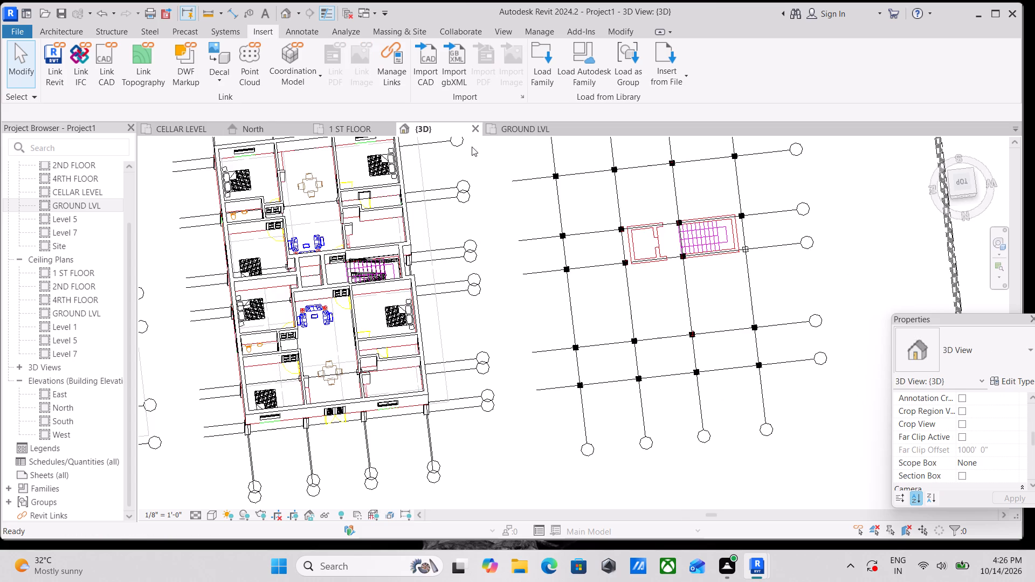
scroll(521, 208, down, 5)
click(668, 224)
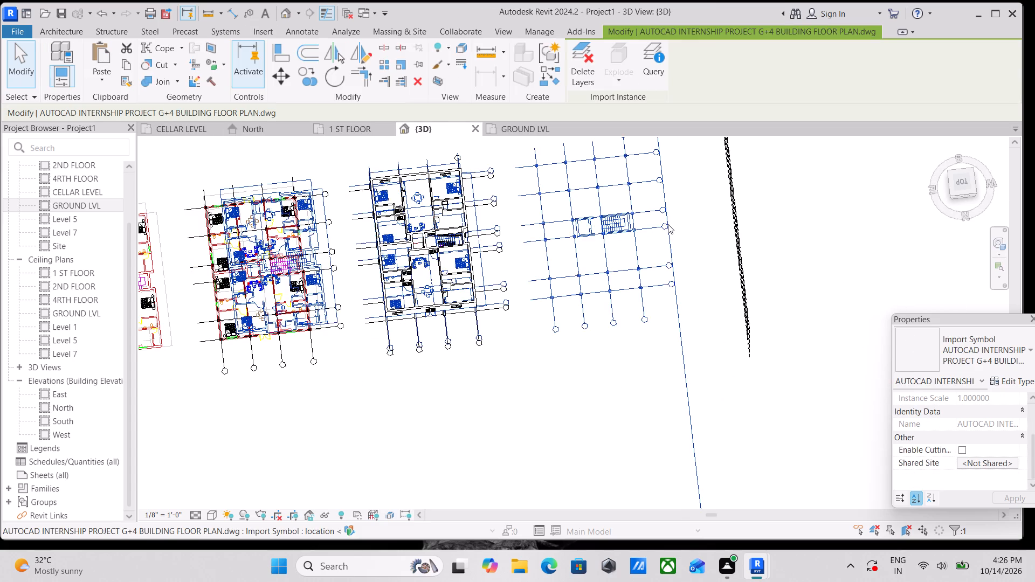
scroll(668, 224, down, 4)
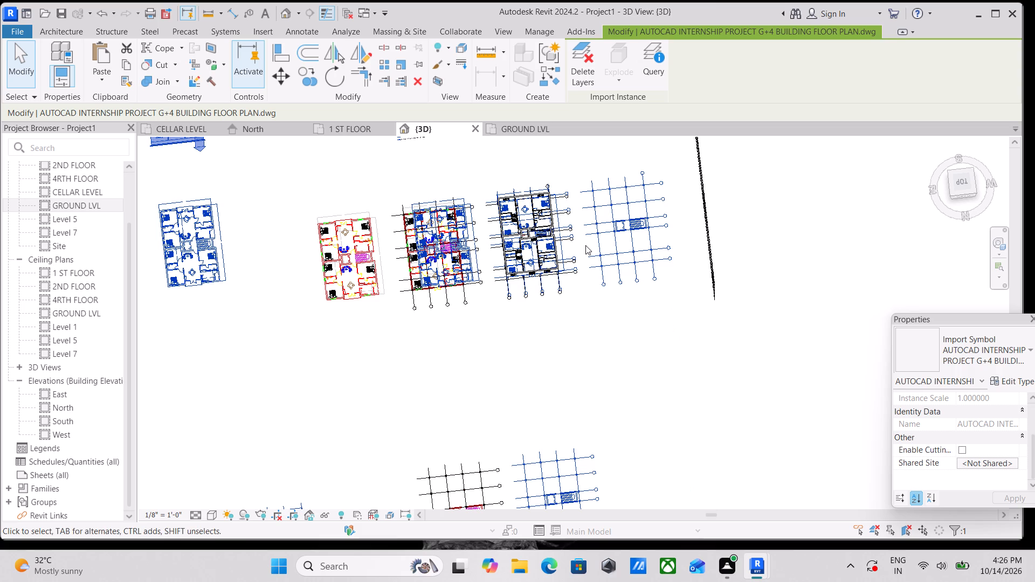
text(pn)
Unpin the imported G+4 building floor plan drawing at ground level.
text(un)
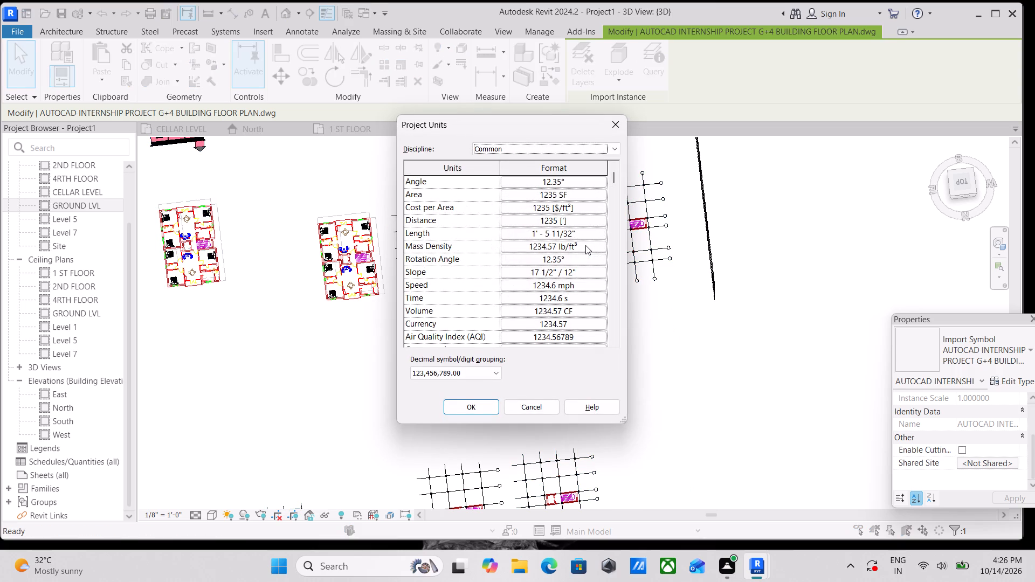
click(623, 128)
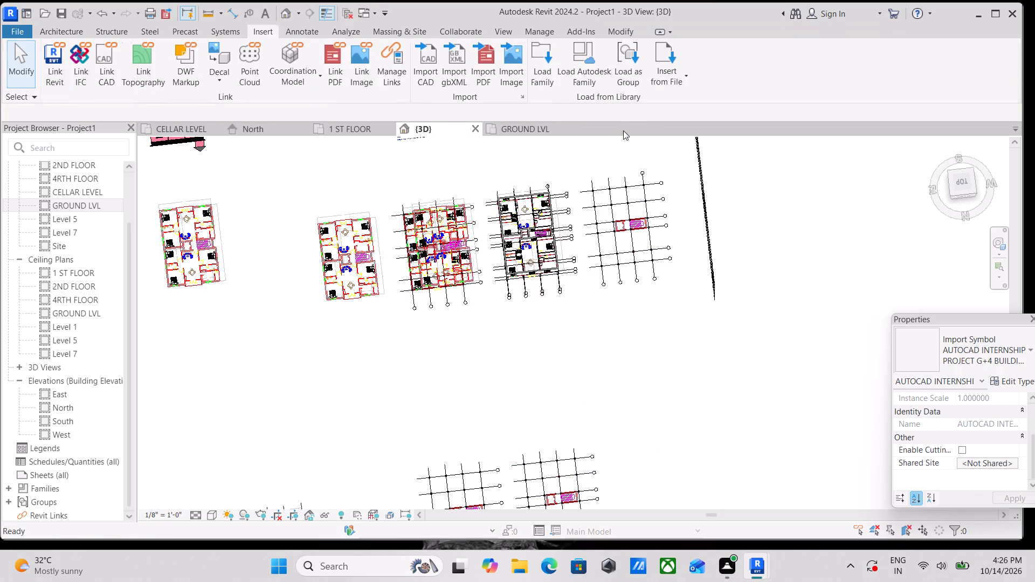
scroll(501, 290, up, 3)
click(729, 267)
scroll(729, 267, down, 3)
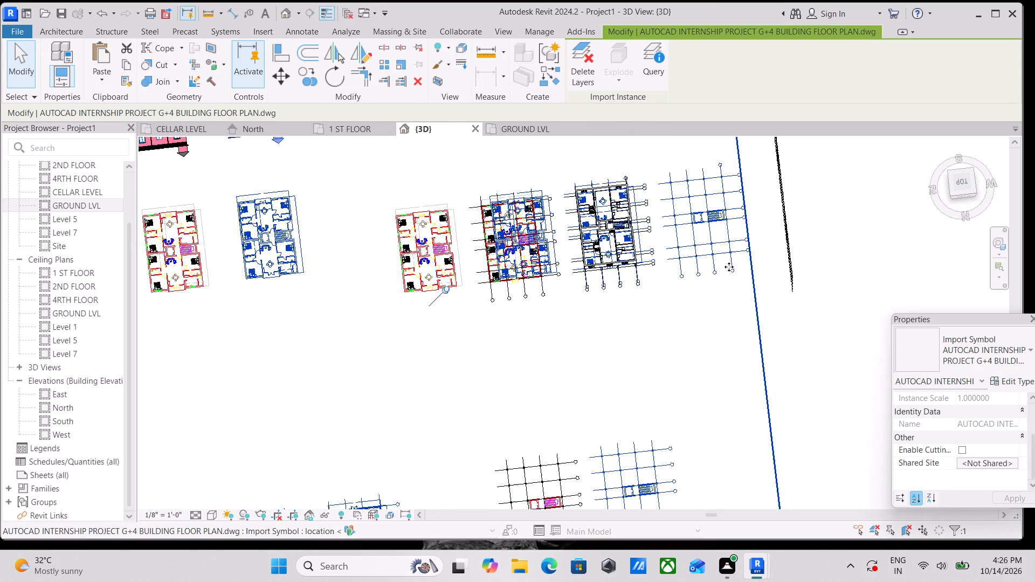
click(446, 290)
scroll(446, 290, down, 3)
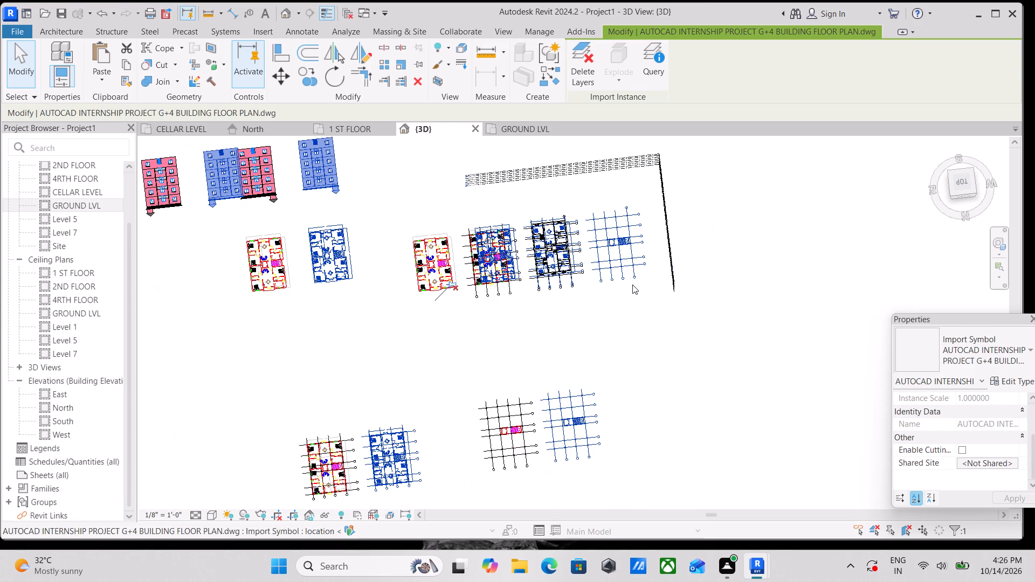
Copy the selected ground-level CAD import and paste it aligned to the 1 ST FLOOR level, viewing the model from the front.
click(968, 198)
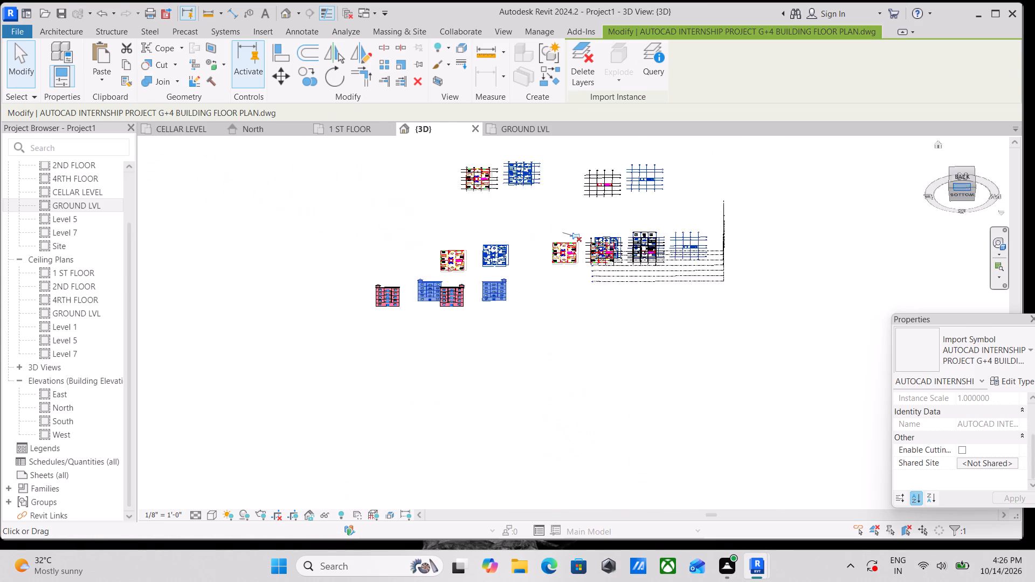
click(965, 193)
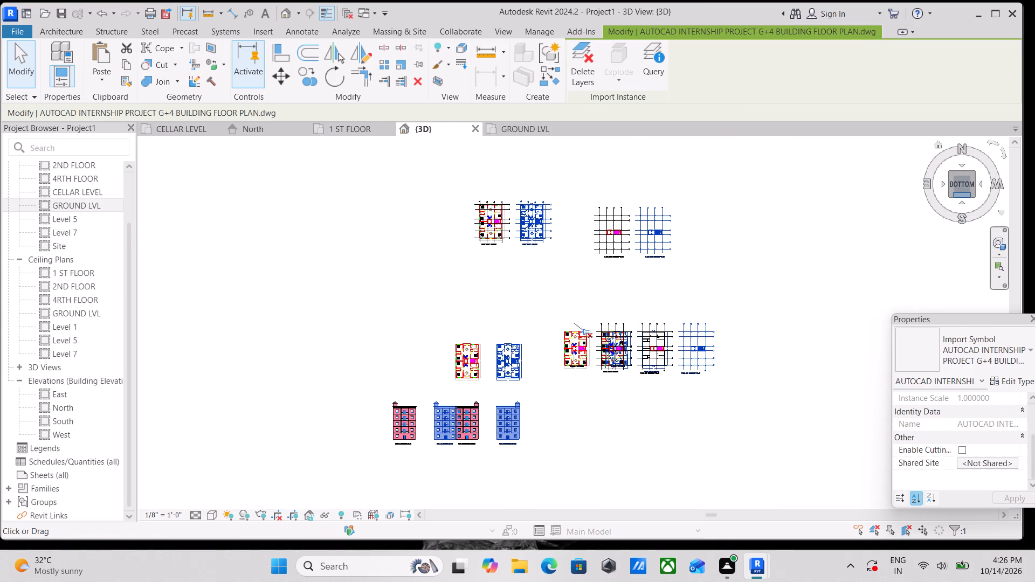
click(963, 203)
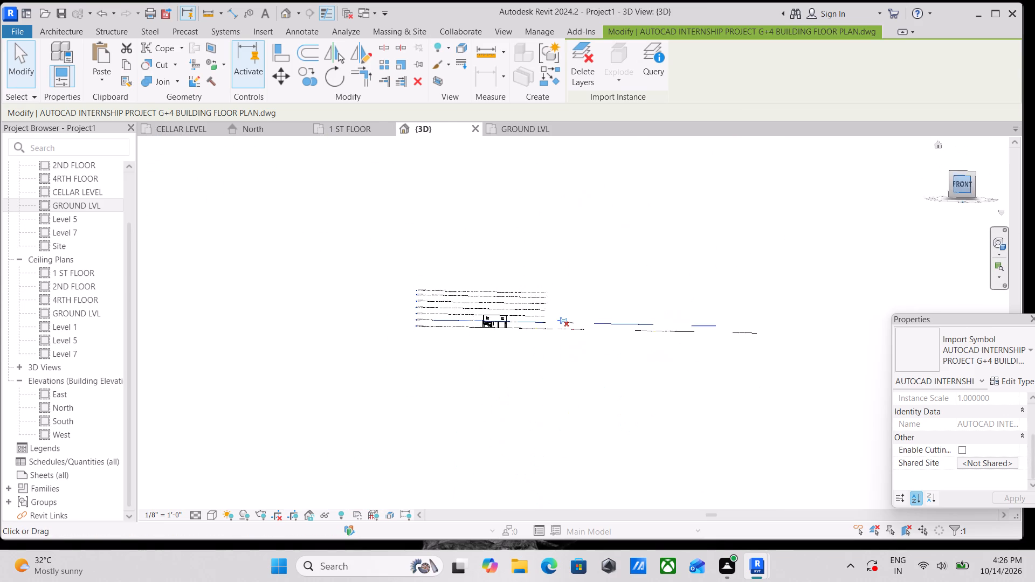
scroll(519, 331, up, 6)
scroll(589, 291, up, 4)
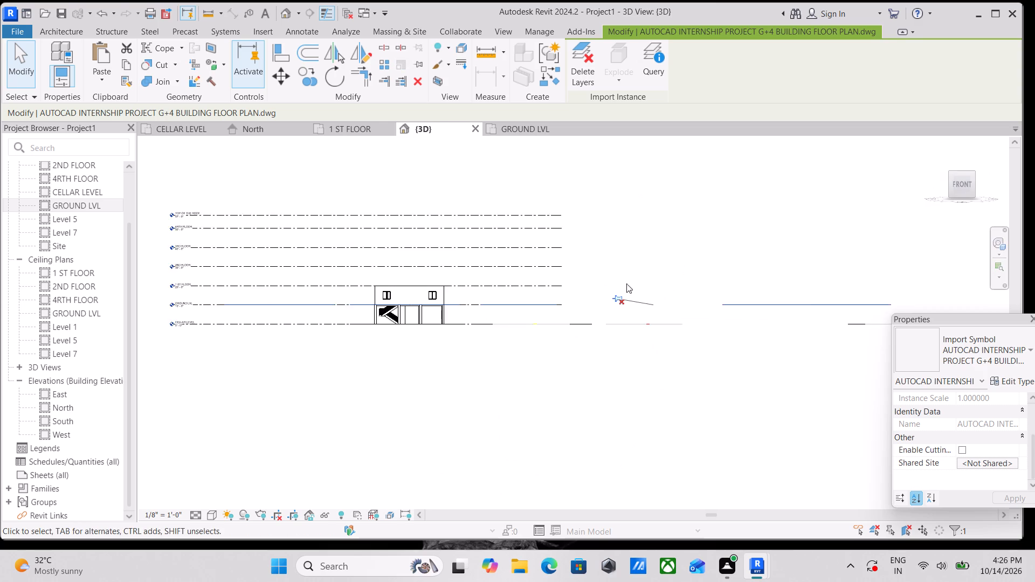
scroll(626, 283, up, 3)
scroll(448, 289, down, 1)
middle_drag(448, 288, 532, 289)
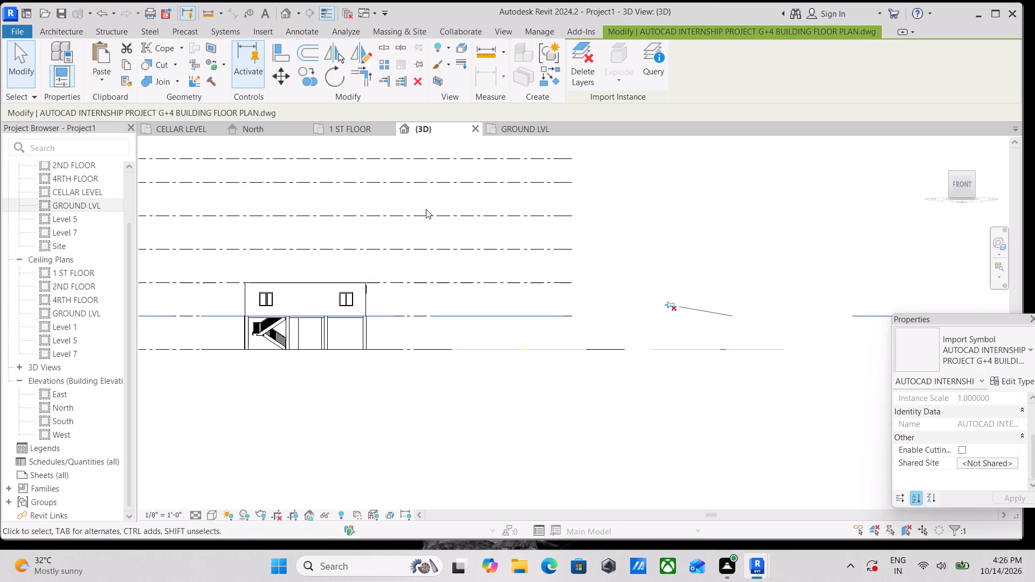
click(125, 64)
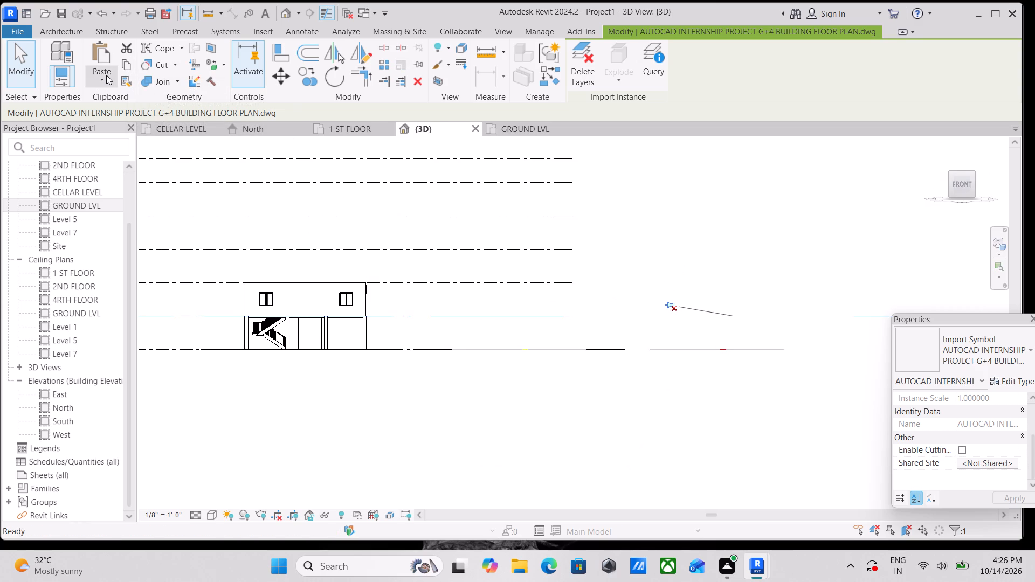
click(106, 75)
click(153, 131)
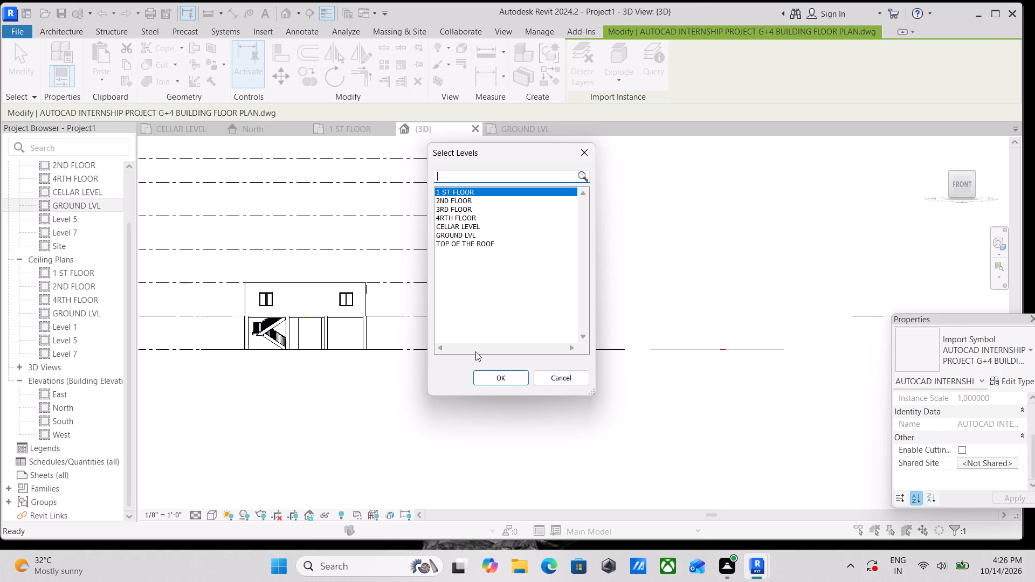
click(488, 379)
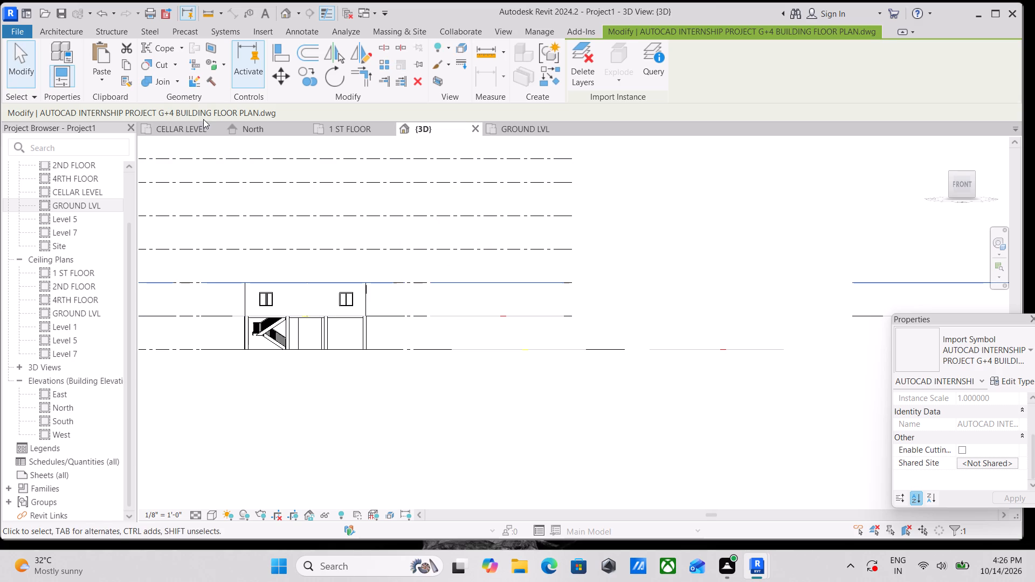
Compare the GROUND FLOOR and 1,2,3,4 FLOORS layouts of the CAD drawing in the 1 ST FLOOR plan.
click(333, 132)
scroll(449, 240, up, 3)
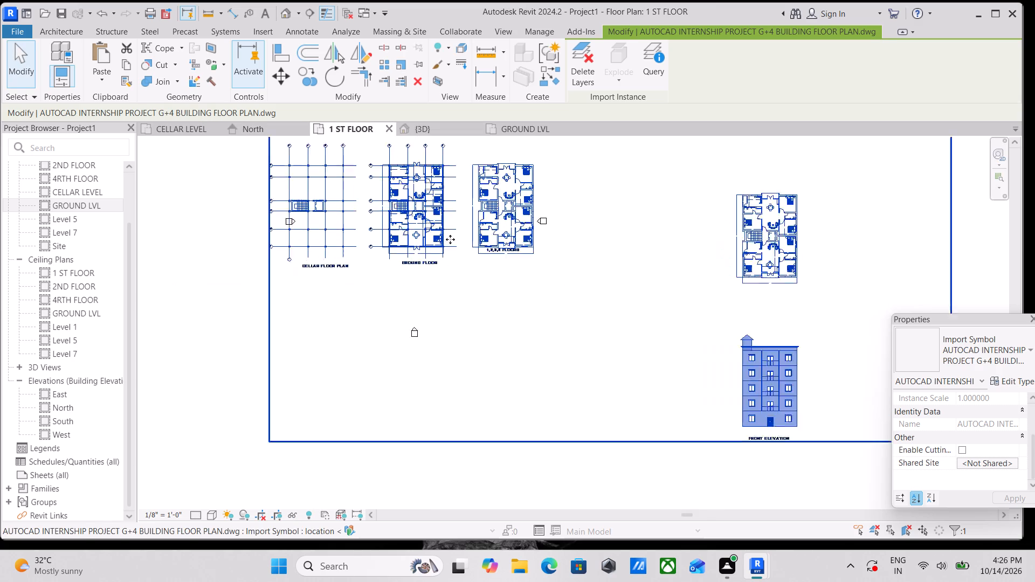
scroll(489, 224, down, 6)
middle_drag(522, 220, 517, 272)
scroll(467, 266, up, 3)
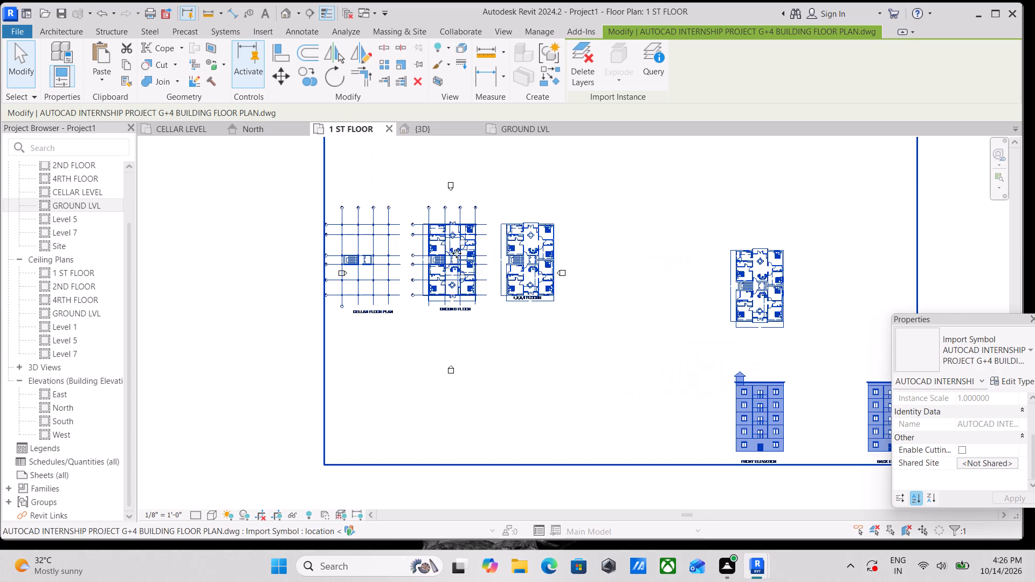
key(Escape)
scroll(467, 251, up, 4)
scroll(397, 244, up, 3)
scroll(388, 164, up, 3)
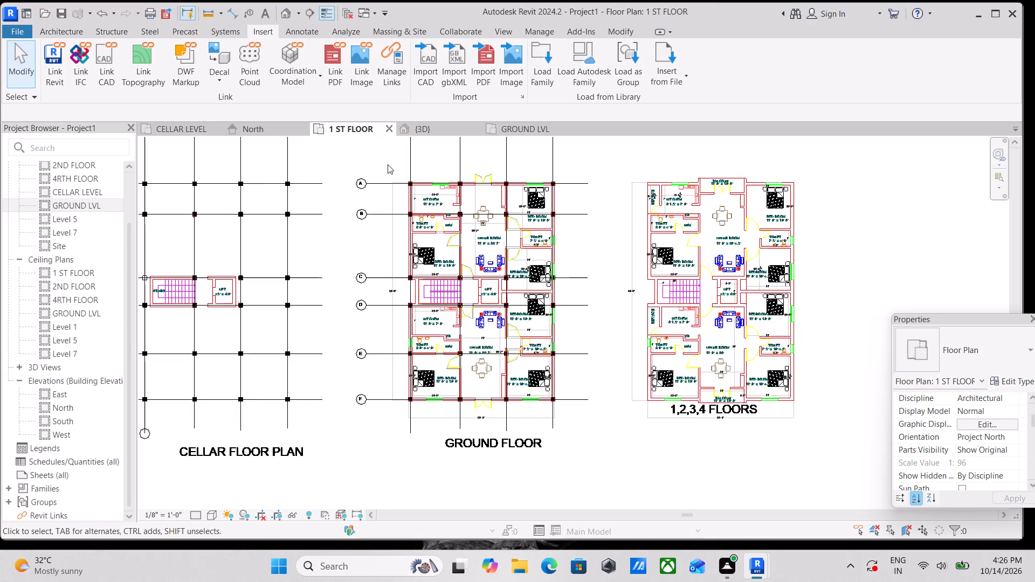
scroll(381, 200, down, 1)
middle_drag(380, 200, 320, 211)
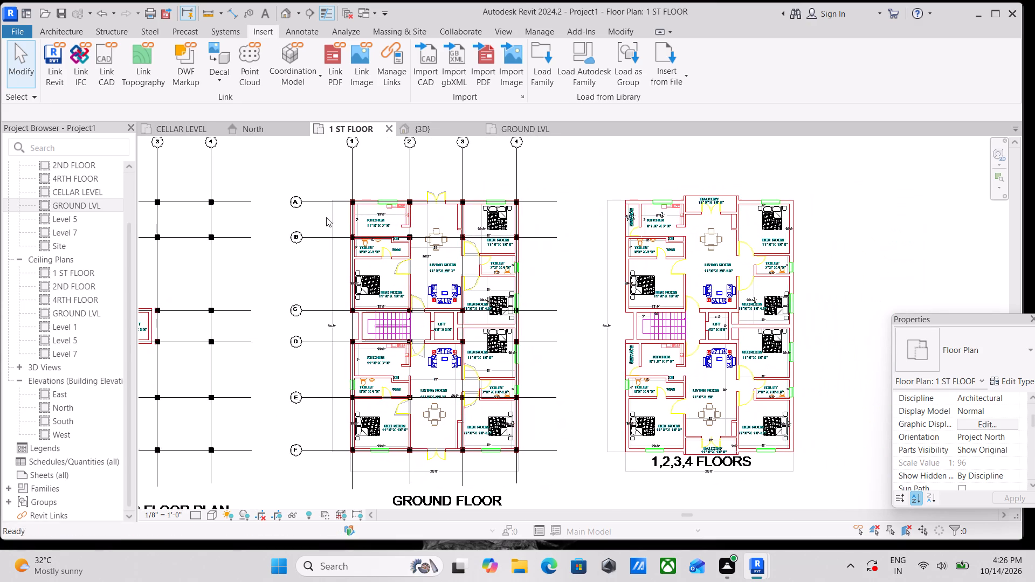
scroll(530, 272, up, 3)
middle_drag(576, 237, 536, 252)
scroll(575, 245, up, 1)
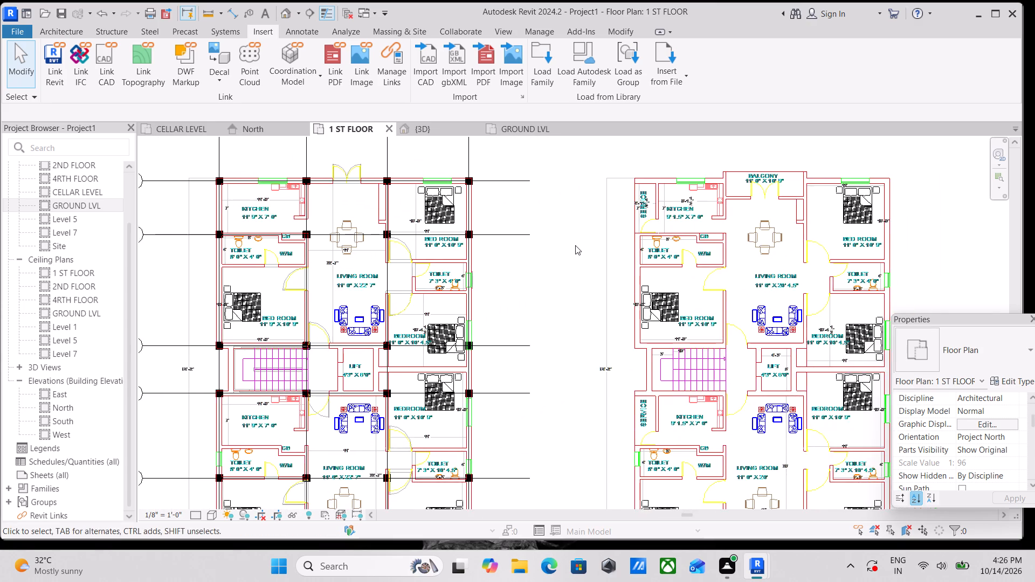
middle_drag(575, 245, 549, 254)
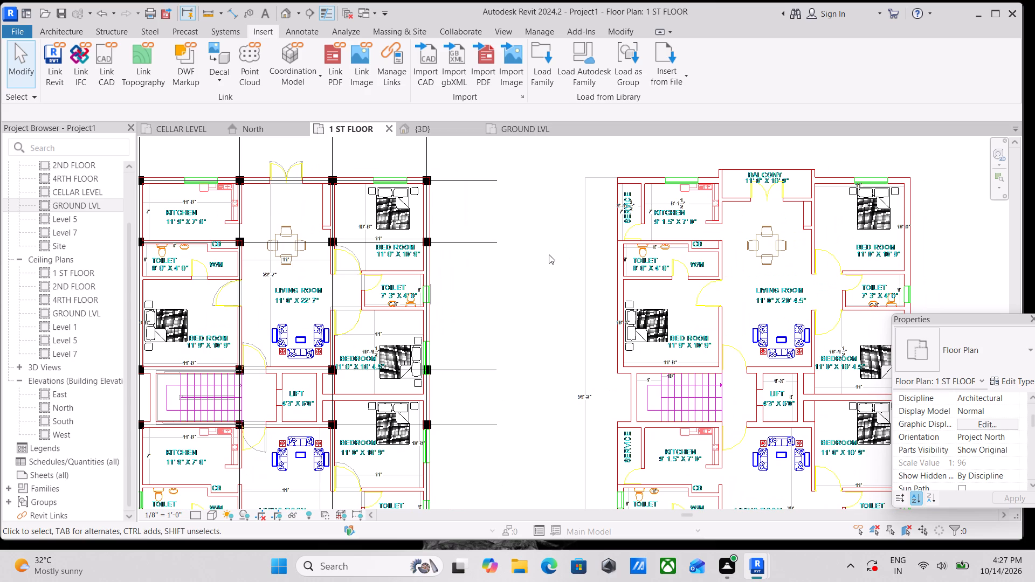
scroll(622, 248, up, 2)
scroll(534, 247, down, 1)
middle_drag(533, 247, 595, 251)
scroll(598, 251, down, 1)
middle_drag(508, 247, 636, 248)
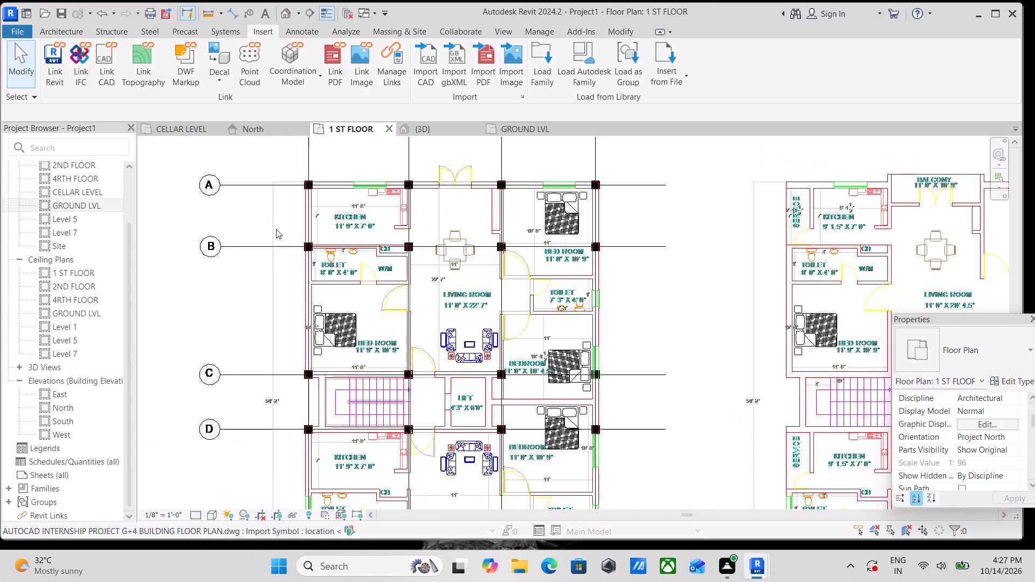
Nudge the CAD import in the 1 ST FLOOR plan horizontally to bring its 1,2,3,4 FLOORS layout over the modelled building.
click(240, 248)
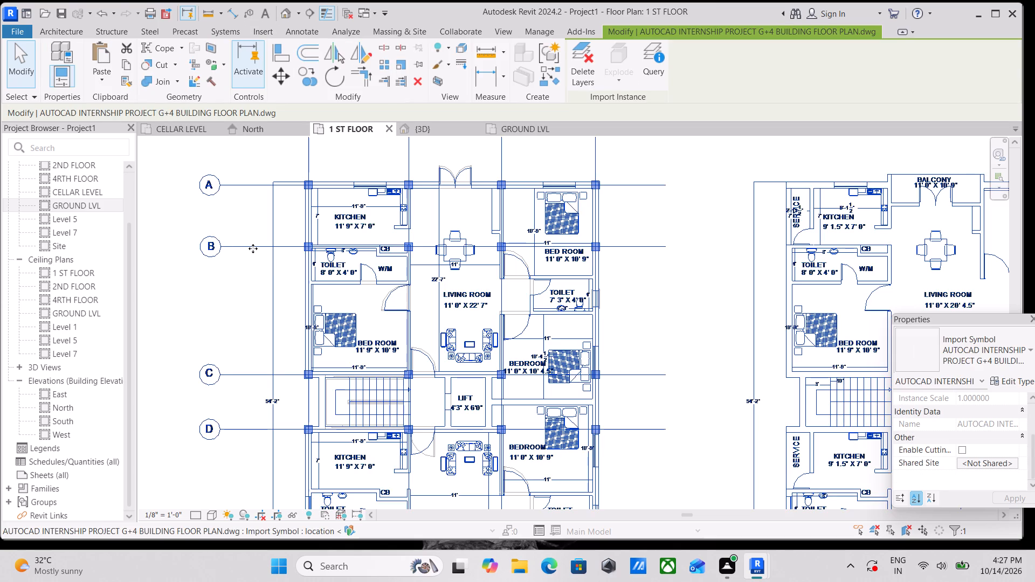
key(Left)
key(Left)
key(Left)
key(Left)
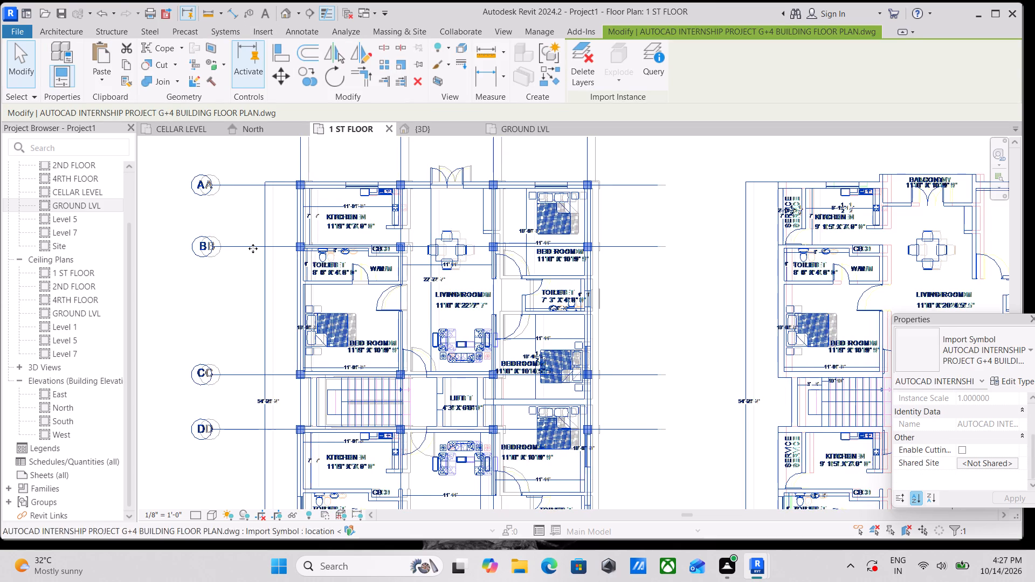
key(Left)
key(Left)
key(Left)
key(Left)
key(Left)
key(Left)
key(Left)
key(Left)
key(Left)
key(Left)
key(Left)
key(Left)
key(Left)
key(Left)
key(Left)
key(Left)
key(Left)
key(Left)
key(Left)
key(Left)
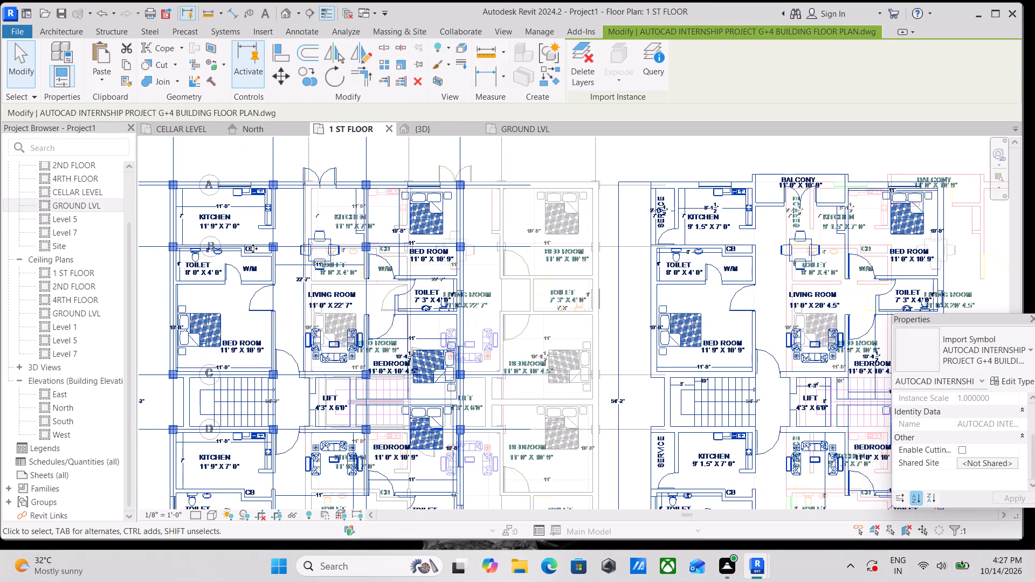
scroll(253, 248, down, 3)
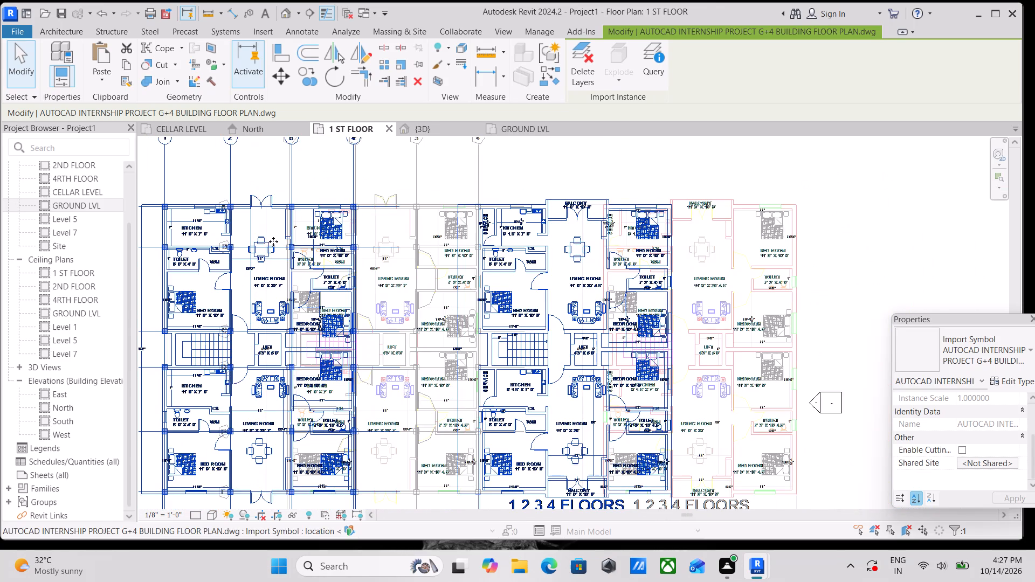
key(Left)
key(Left)
key(Left)
key(Left)
key(Left)
key(Left)
key(Left)
key(Left)
key(Left)
key(Left)
key(Left)
key(Left)
key(Left)
key(Left)
key(Left)
key(Left)
key(Left)
key(Left)
key(Left)
key(Left)
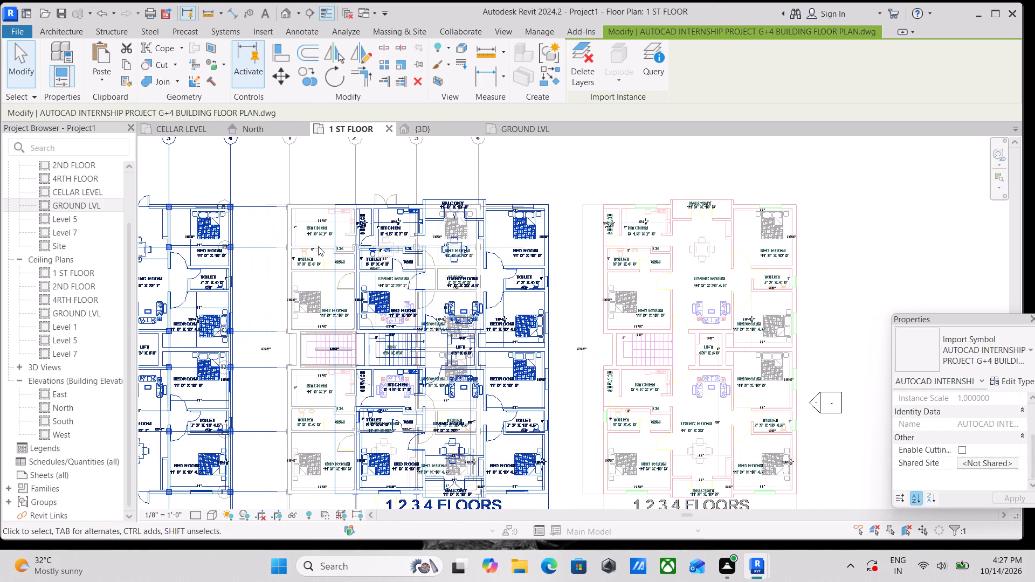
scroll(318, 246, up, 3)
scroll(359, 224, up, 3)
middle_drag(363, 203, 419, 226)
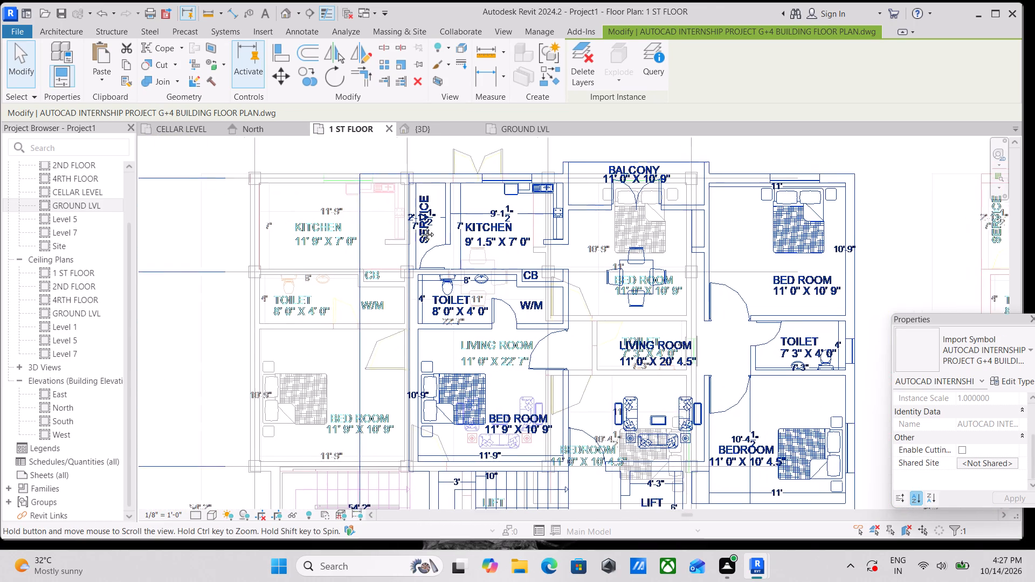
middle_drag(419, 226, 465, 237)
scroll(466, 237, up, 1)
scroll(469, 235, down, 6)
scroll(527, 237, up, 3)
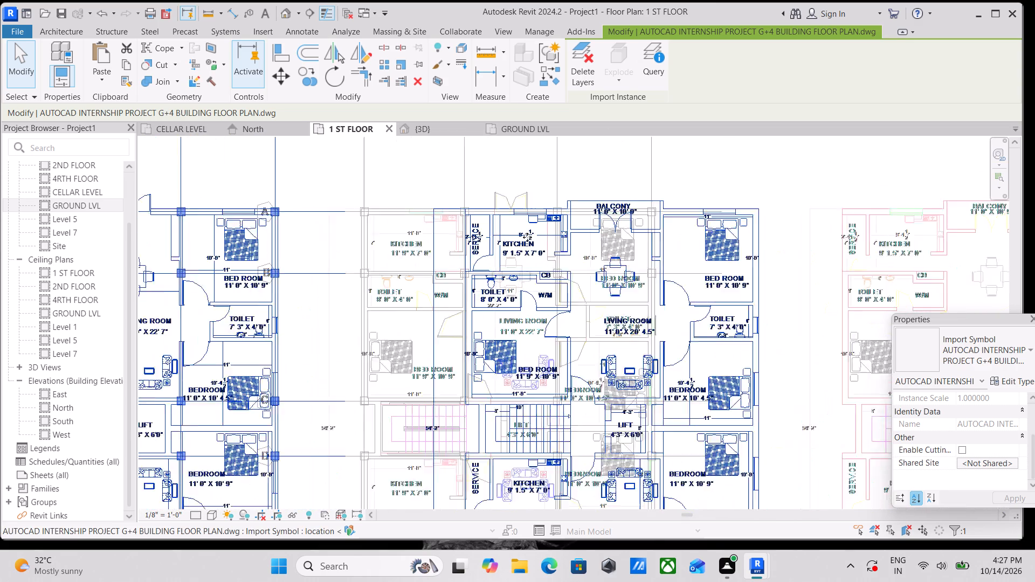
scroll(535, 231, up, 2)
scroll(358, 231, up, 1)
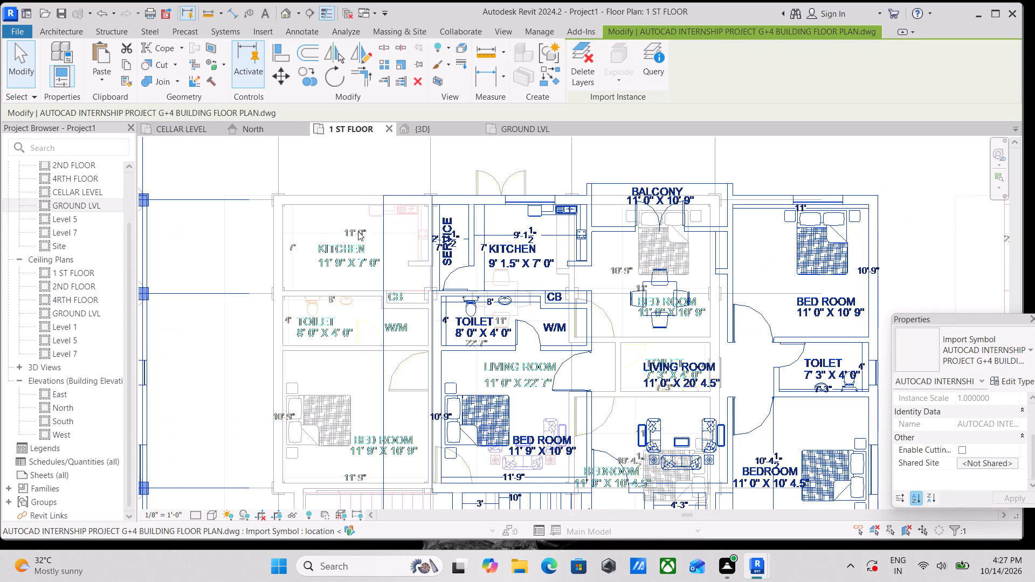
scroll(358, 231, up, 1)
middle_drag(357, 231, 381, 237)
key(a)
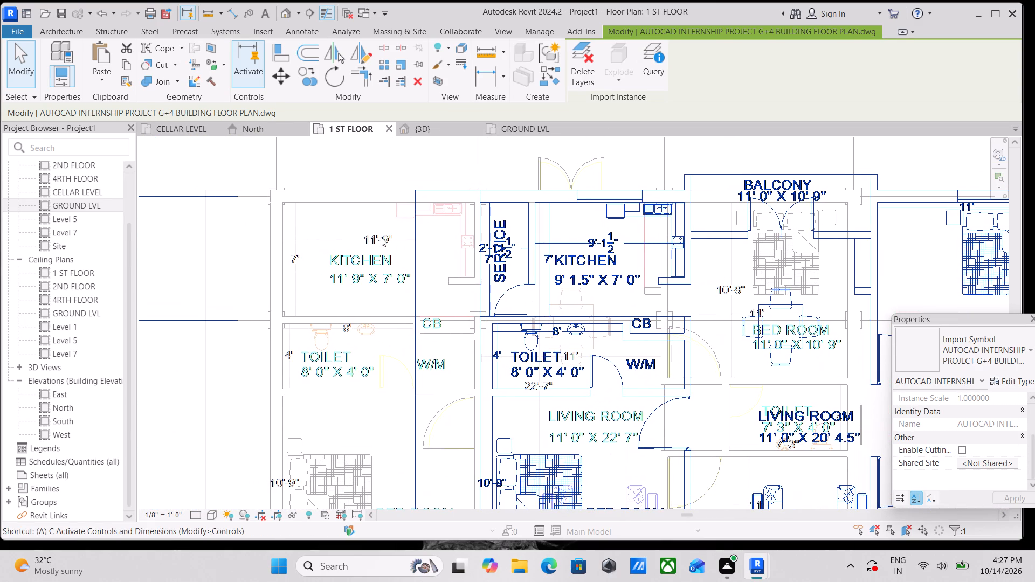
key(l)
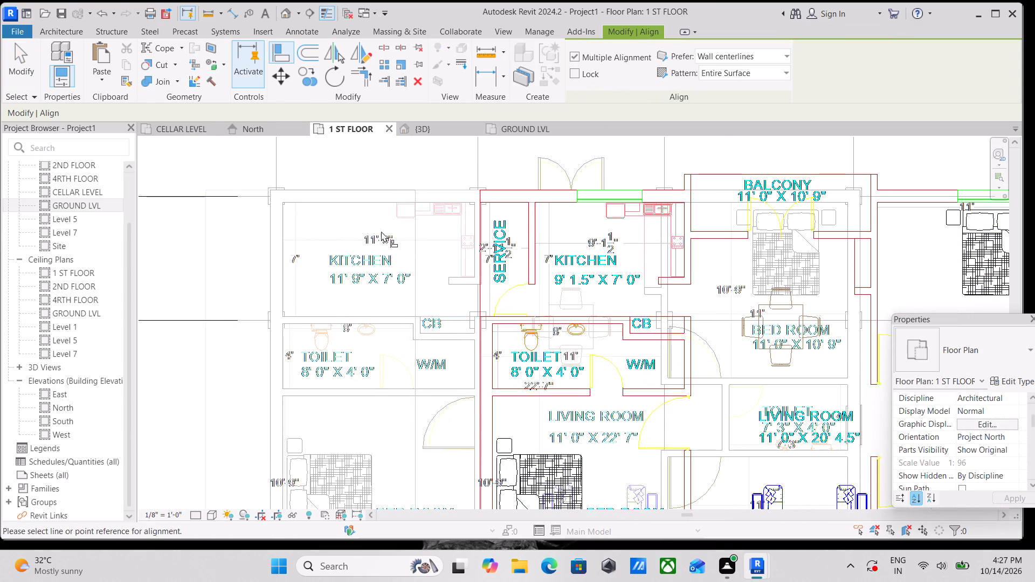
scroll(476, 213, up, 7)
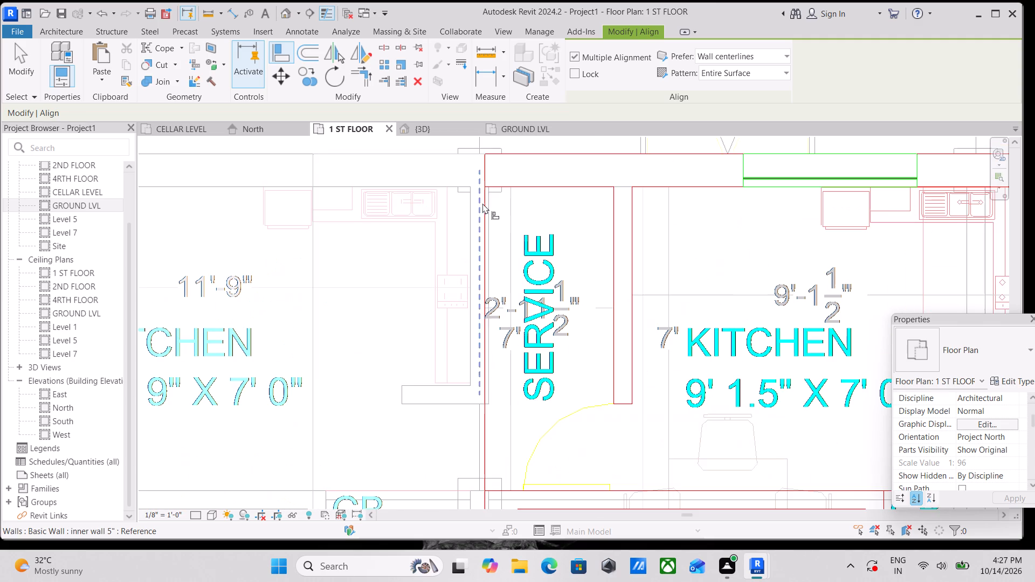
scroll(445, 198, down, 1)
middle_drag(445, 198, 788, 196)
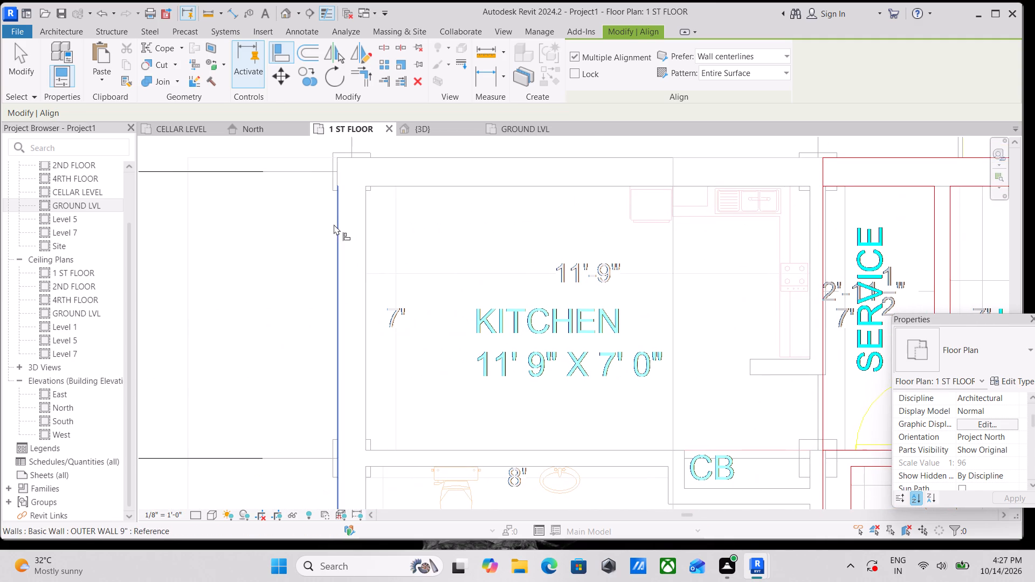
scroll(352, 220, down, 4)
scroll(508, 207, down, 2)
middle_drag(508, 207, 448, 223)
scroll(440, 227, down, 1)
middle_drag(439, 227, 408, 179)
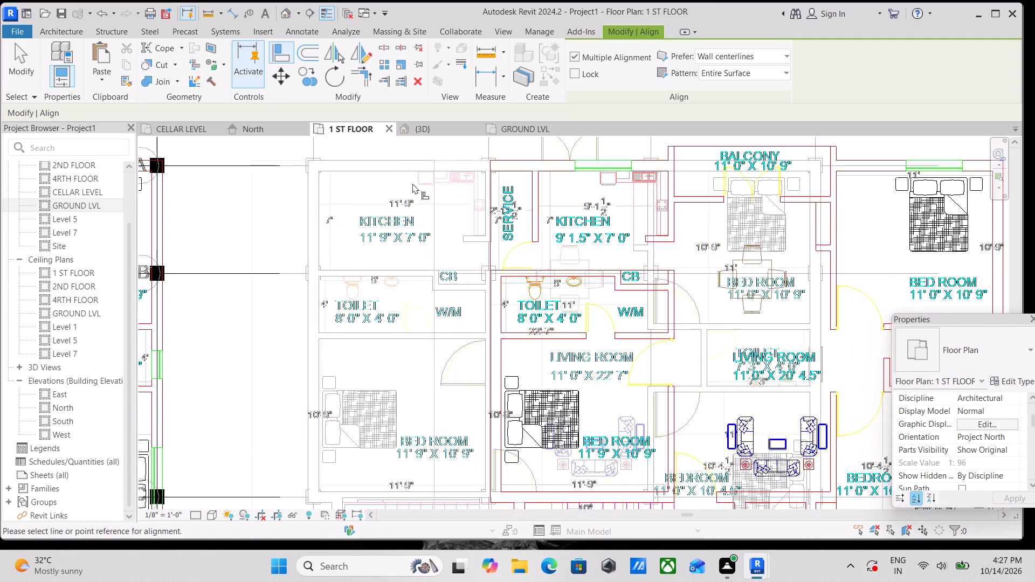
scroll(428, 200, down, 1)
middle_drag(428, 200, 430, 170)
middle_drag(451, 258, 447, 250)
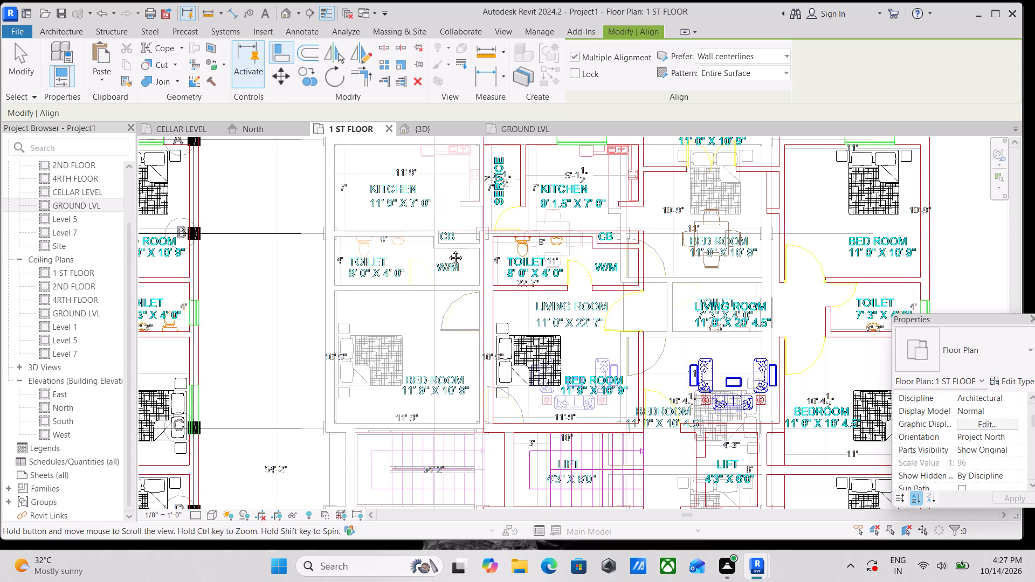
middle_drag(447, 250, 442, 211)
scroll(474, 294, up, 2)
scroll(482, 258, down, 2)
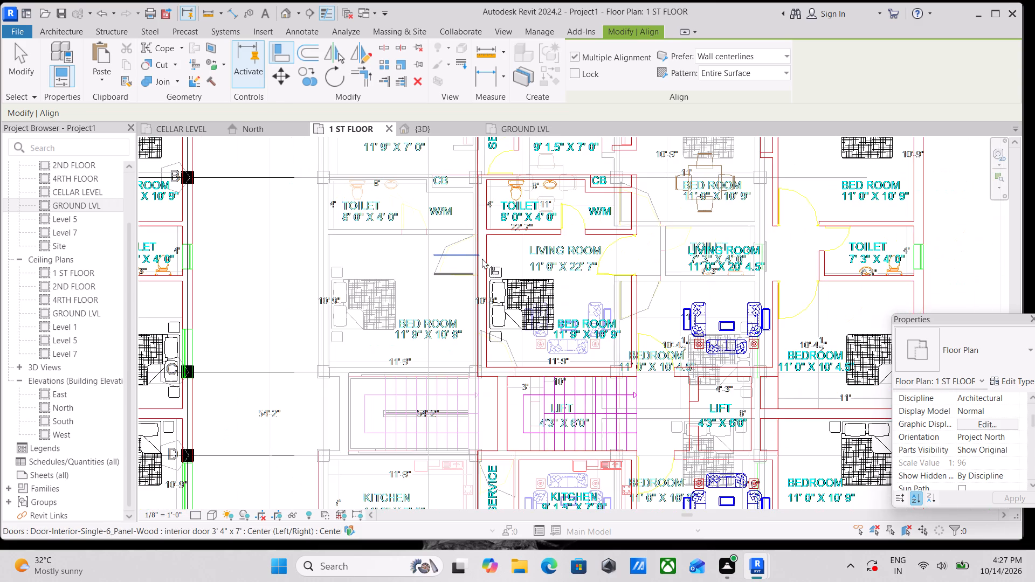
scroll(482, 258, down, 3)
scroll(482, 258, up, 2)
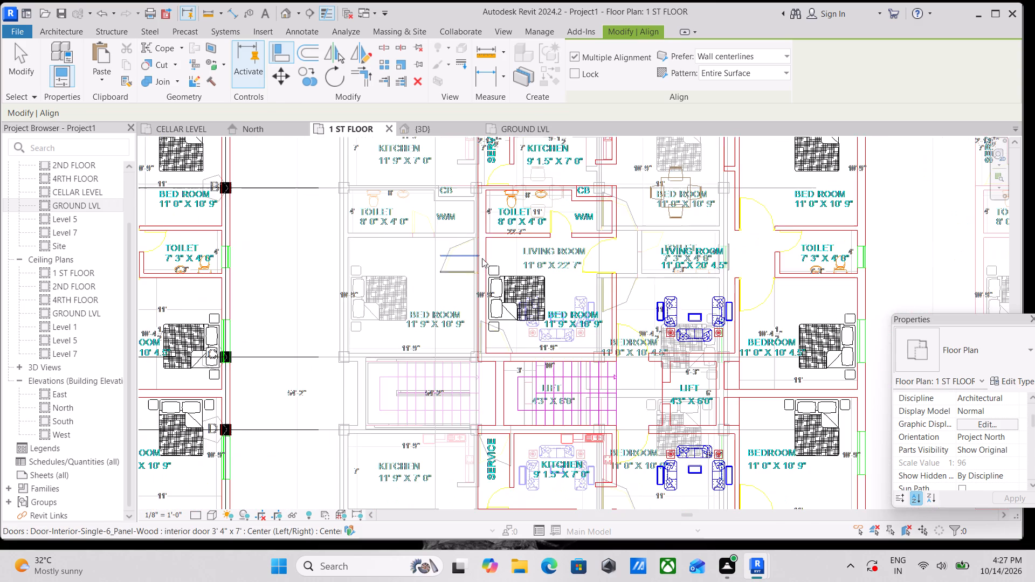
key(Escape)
Align the 1,2,3,4 FLOORS layout's bedroom wall line beside the living room with the matching face of the modelled 5" inner wall.
scroll(468, 275, up, 3)
text(al)
scroll(469, 271, up, 5)
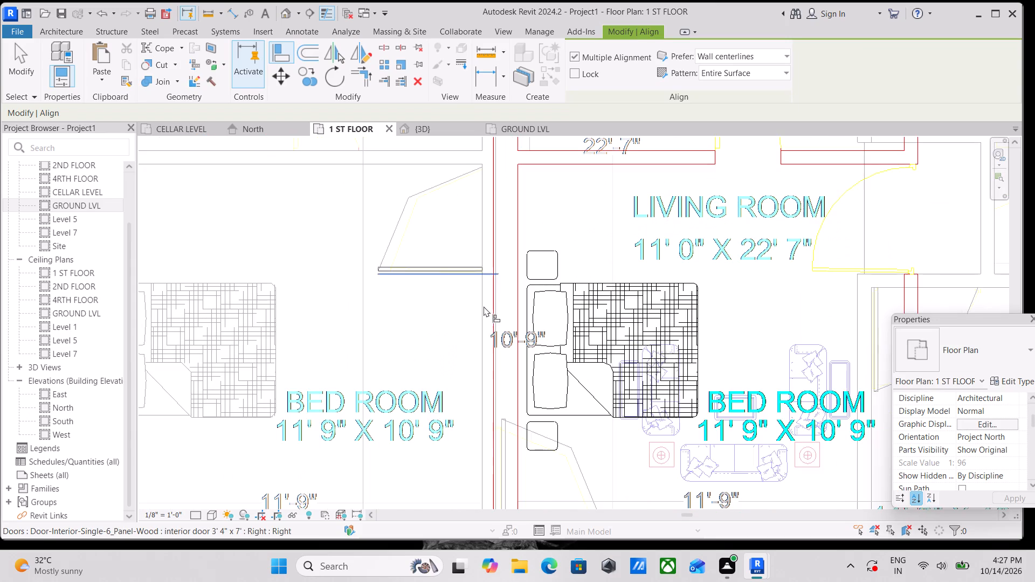
scroll(483, 309, down, 4)
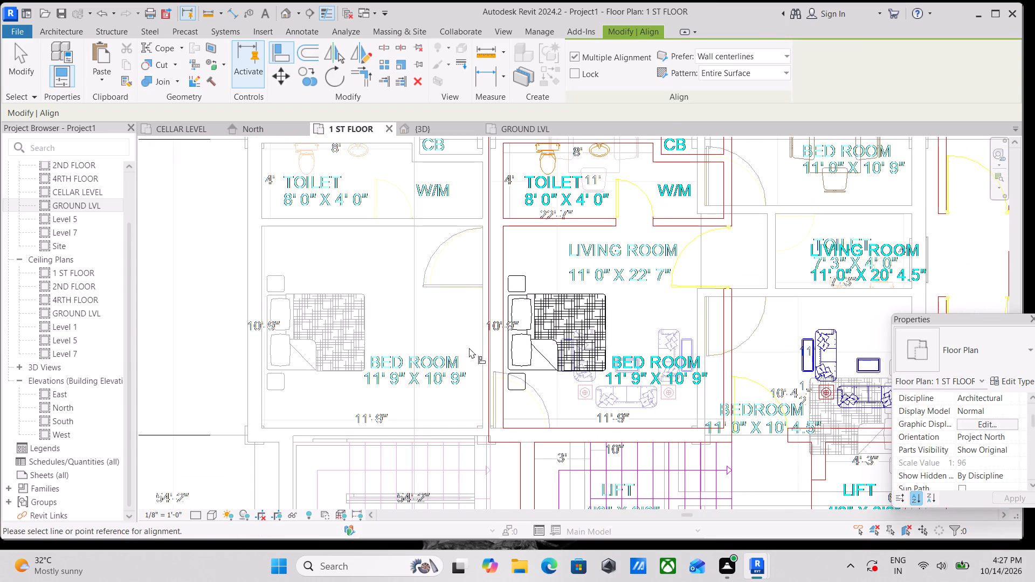
scroll(482, 337, down, 4)
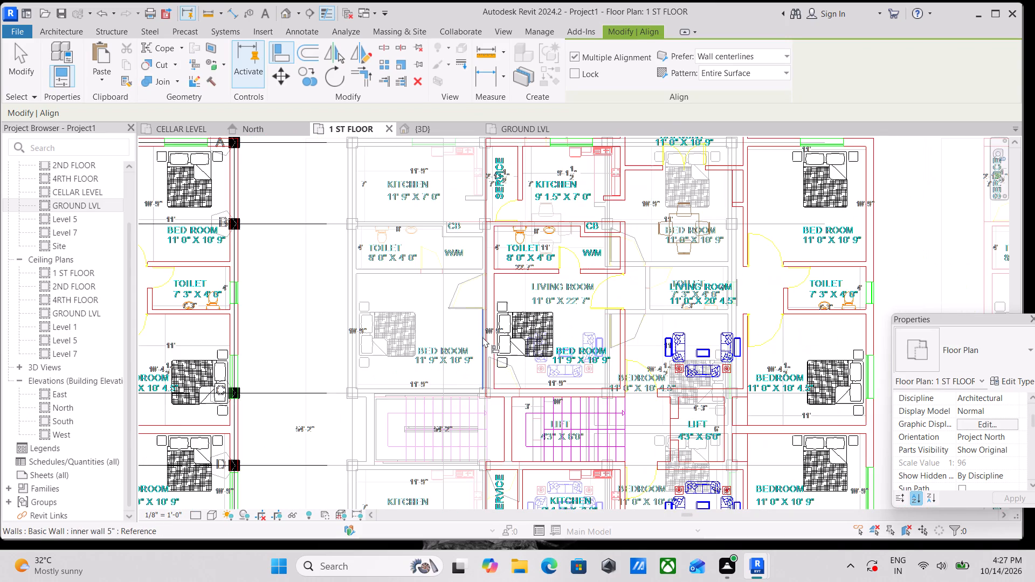
scroll(482, 337, up, 2)
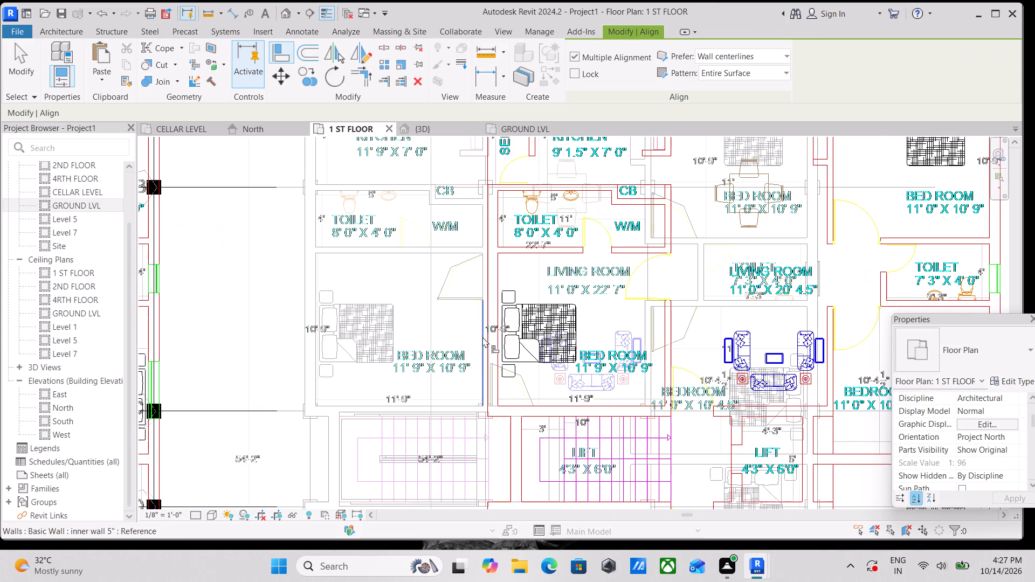
scroll(463, 375, up, 3)
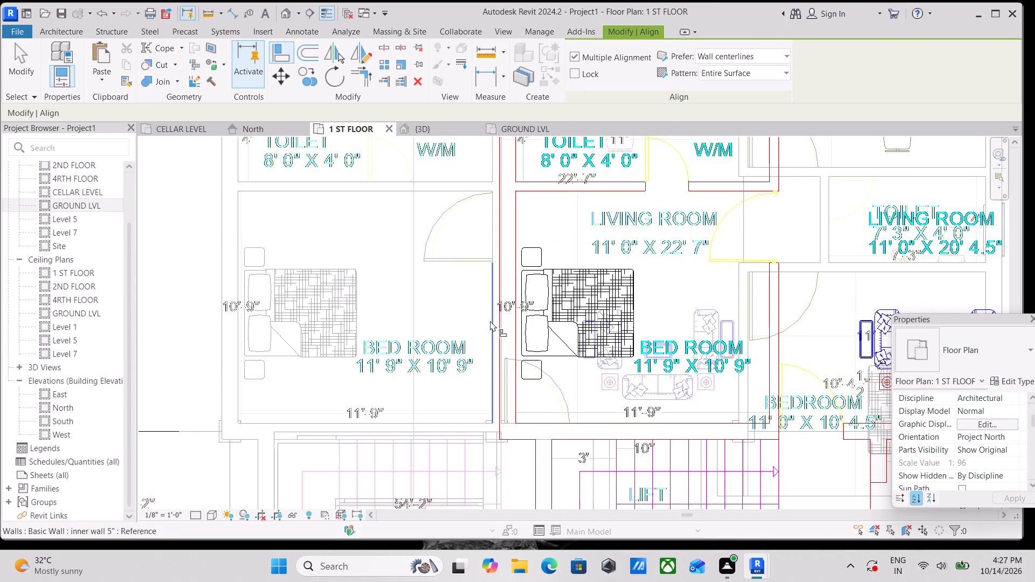
scroll(443, 363, down, 1)
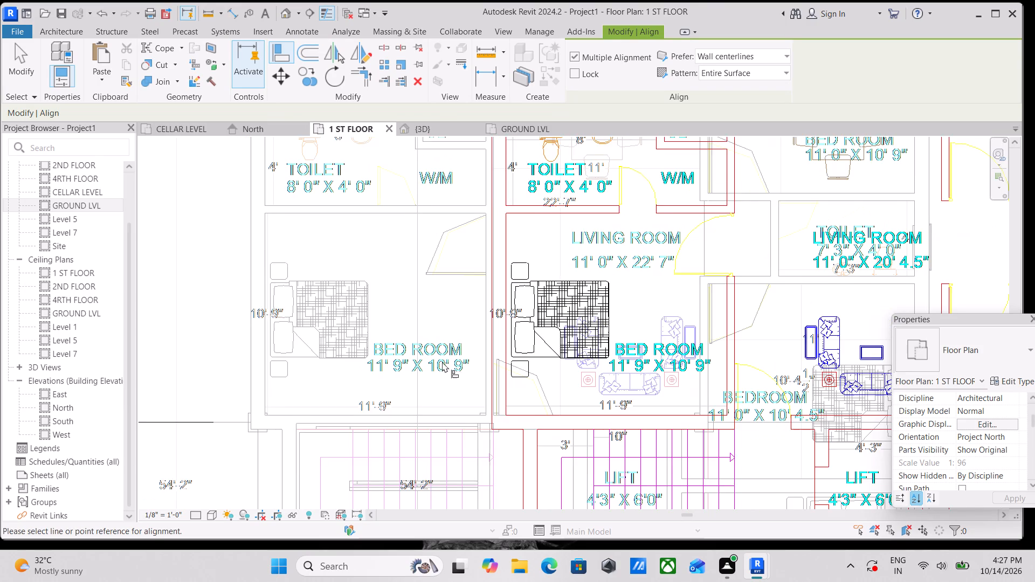
middle_drag(441, 359, 438, 321)
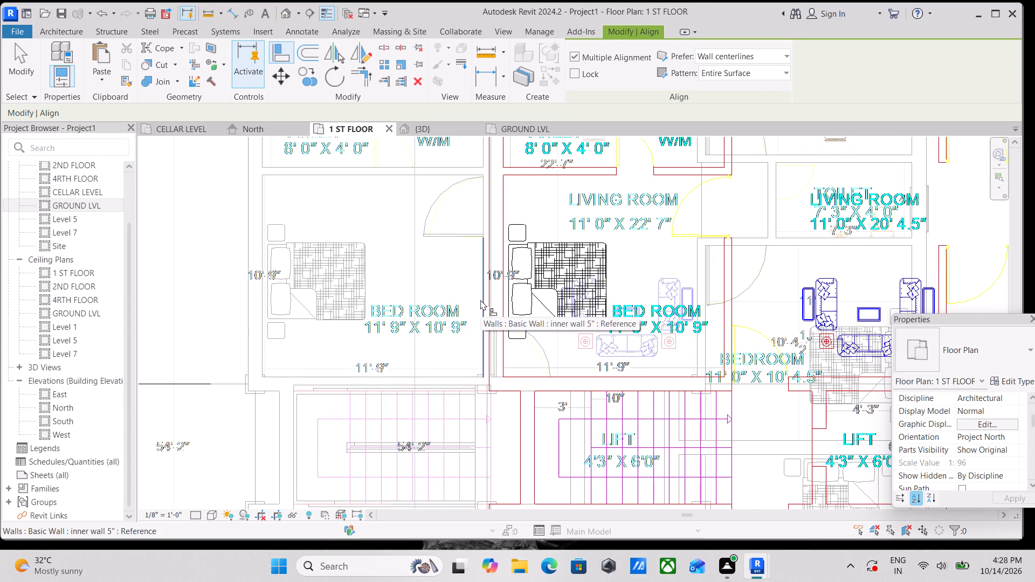
click(480, 300)
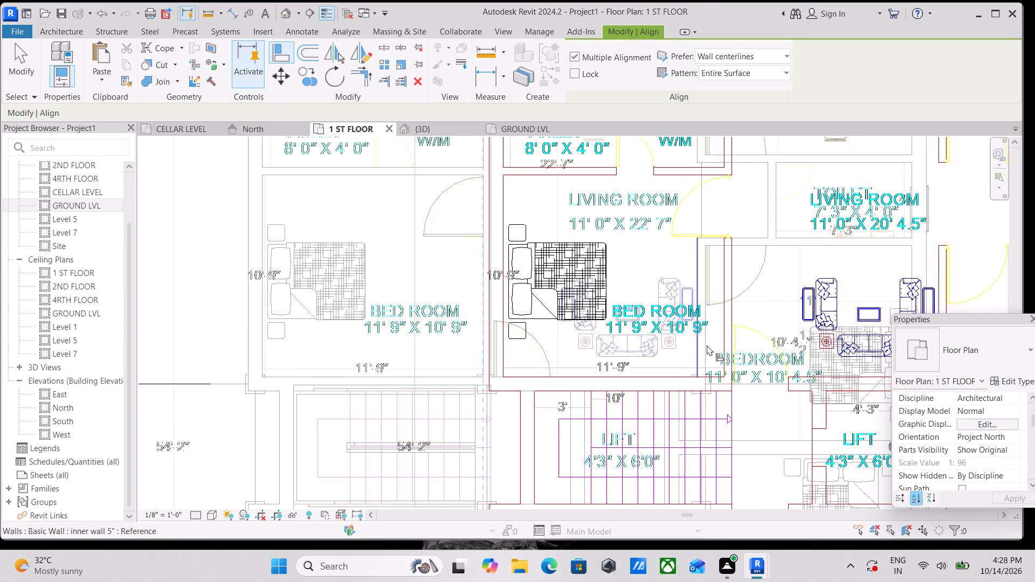
click(721, 342)
scroll(543, 339, down, 6)
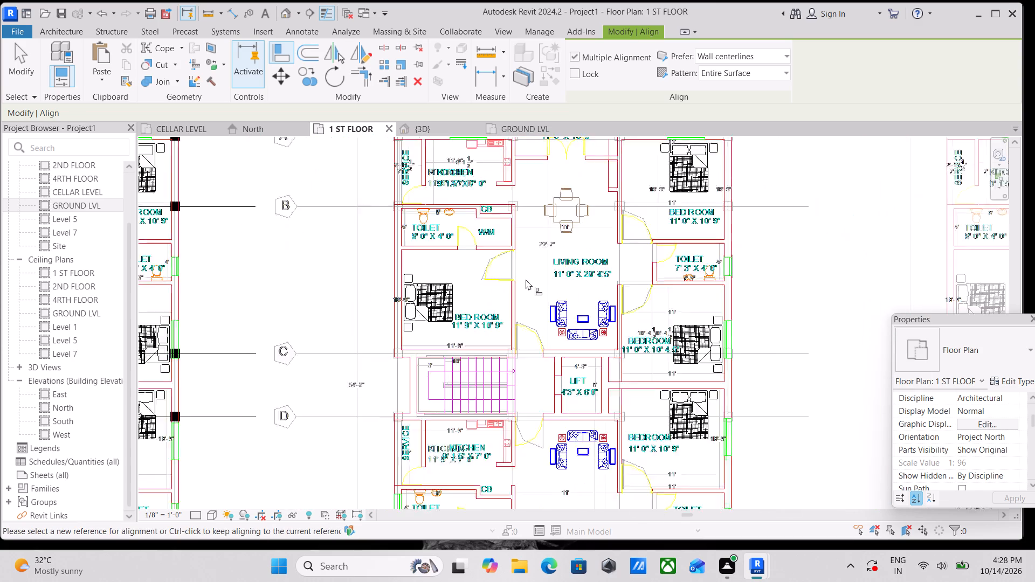
middle_drag(526, 279, 453, 395)
scroll(384, 308, up, 3)
scroll(320, 312, up, 3)
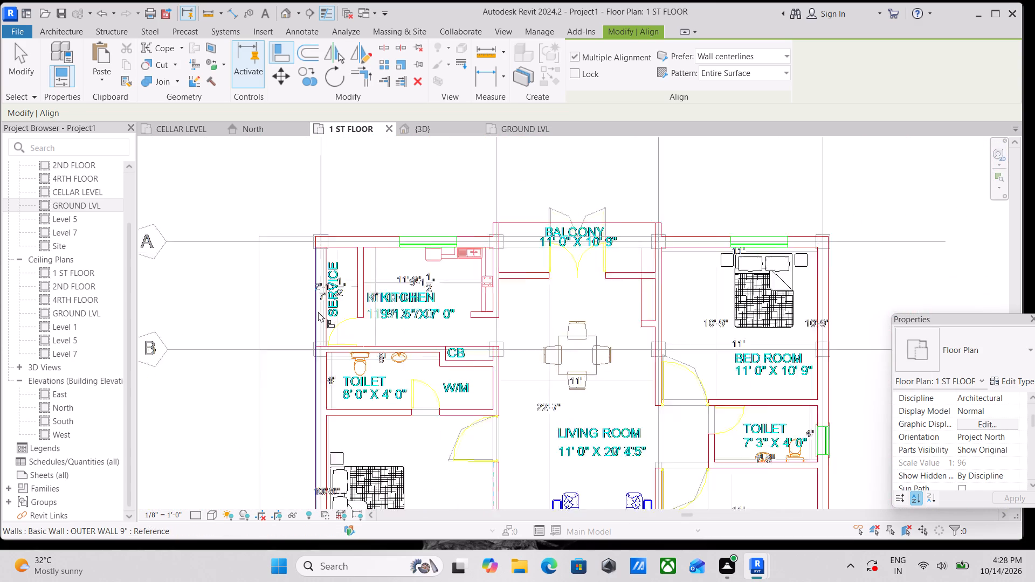
scroll(329, 284, down, 2)
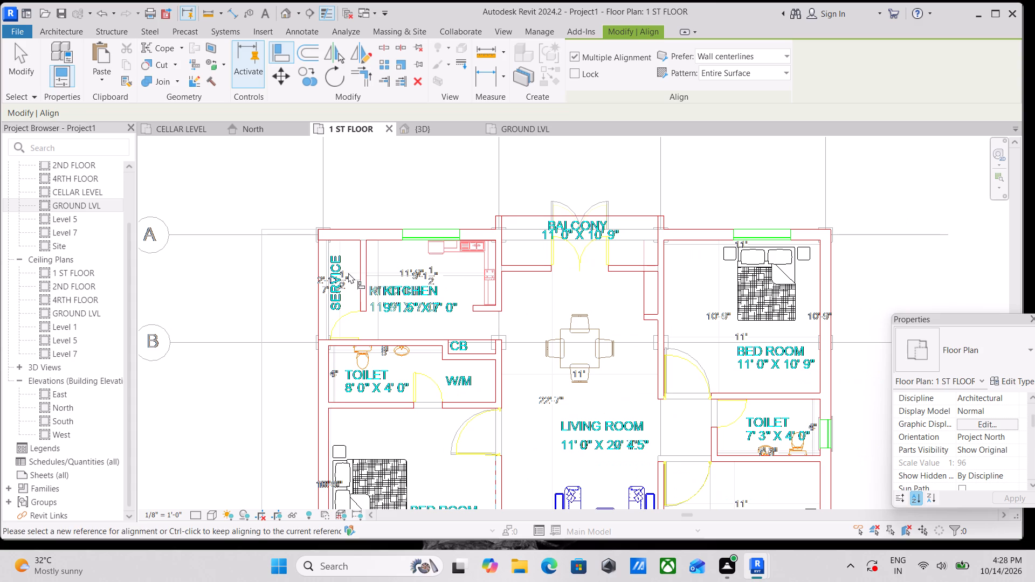
Examine how the aligned 1,2,3,4 FLOORS layout fits over the modelled columns and walls across the whole 1 ST FLOOR plan.
key(Escape)
scroll(392, 254, down, 3)
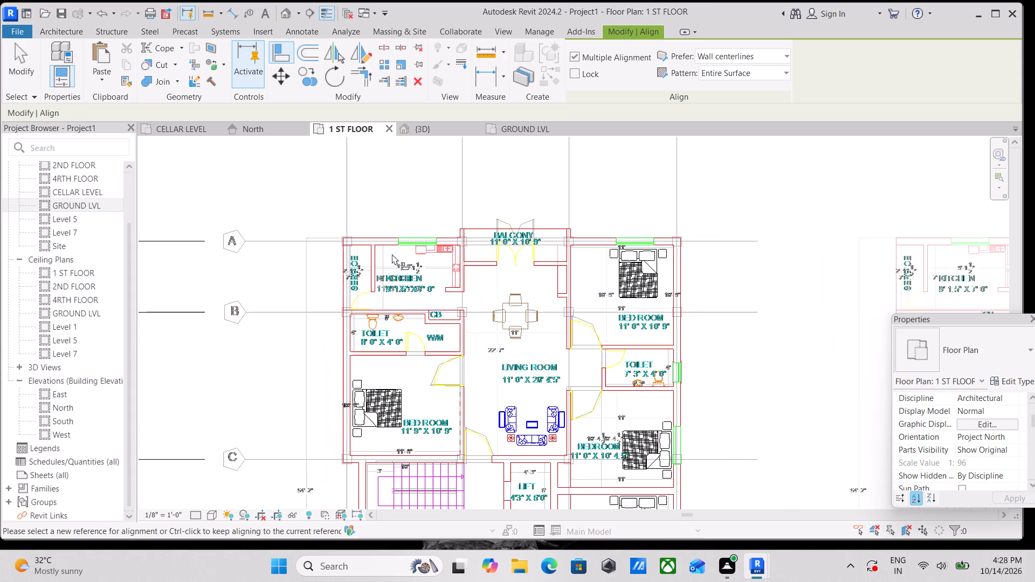
scroll(392, 254, down, 3)
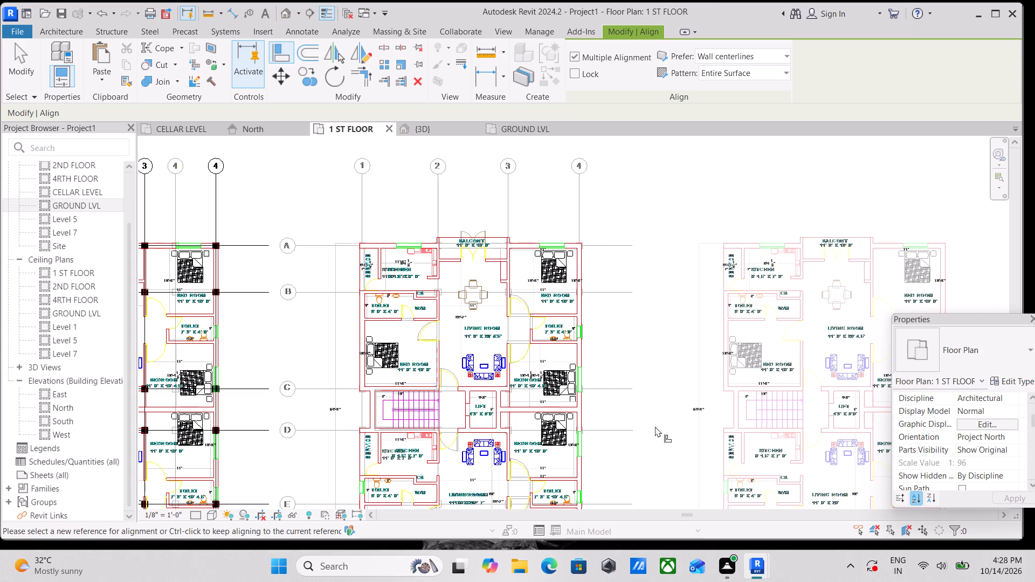
scroll(644, 421, up, 3)
scroll(636, 361, up, 3)
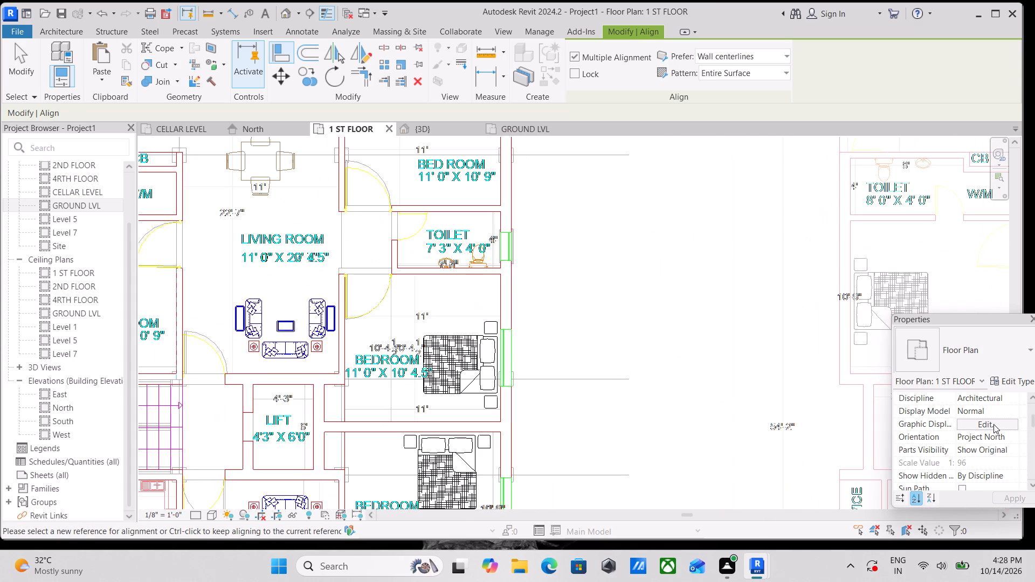
scroll(689, 379, down, 2)
middle_drag(689, 379, 708, 410)
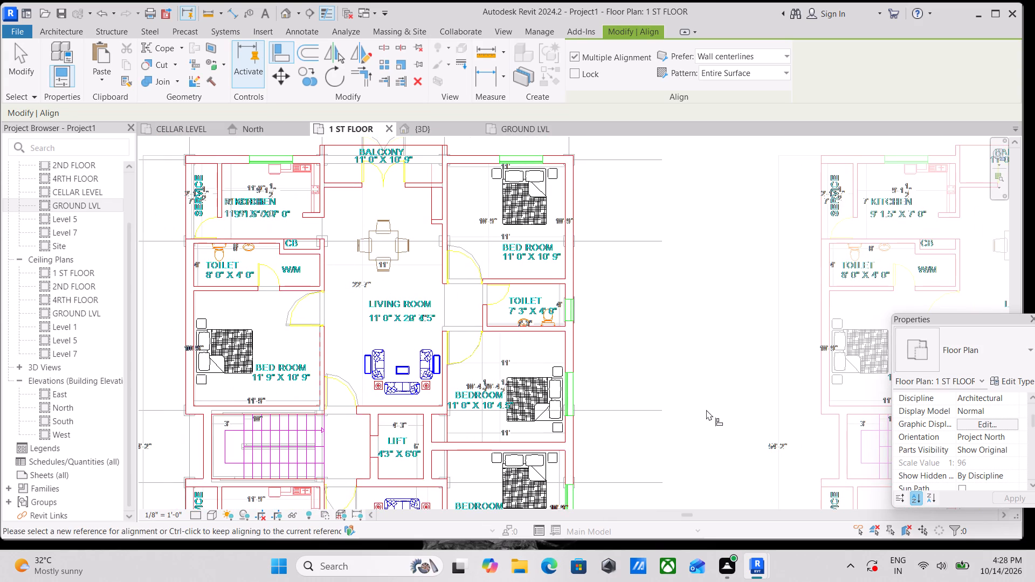
key(Escape)
scroll(527, 220, up, 2)
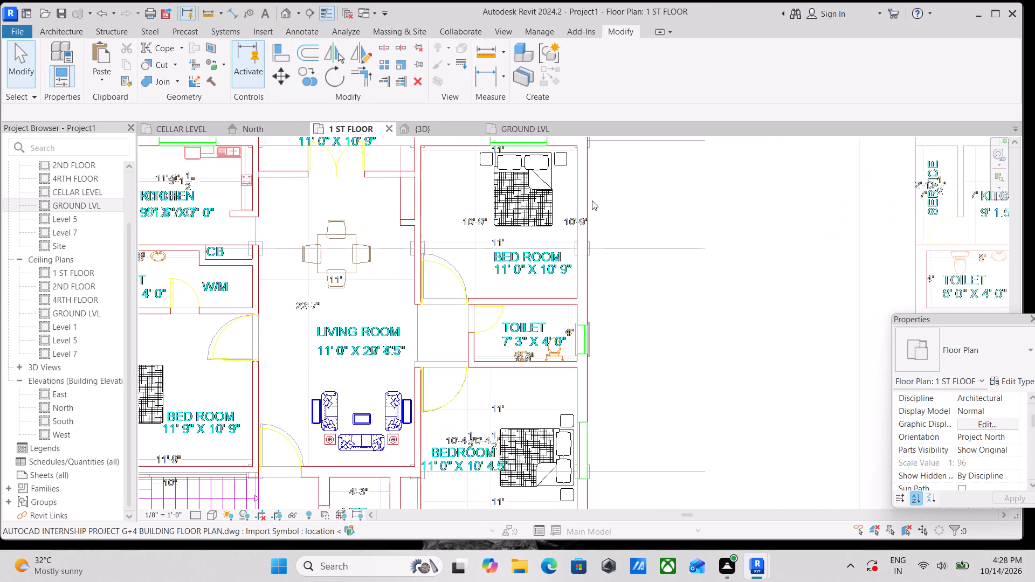
scroll(592, 200, down, 1)
middle_drag(595, 211, 593, 293)
scroll(489, 235, up, 2)
scroll(419, 233, up, 4)
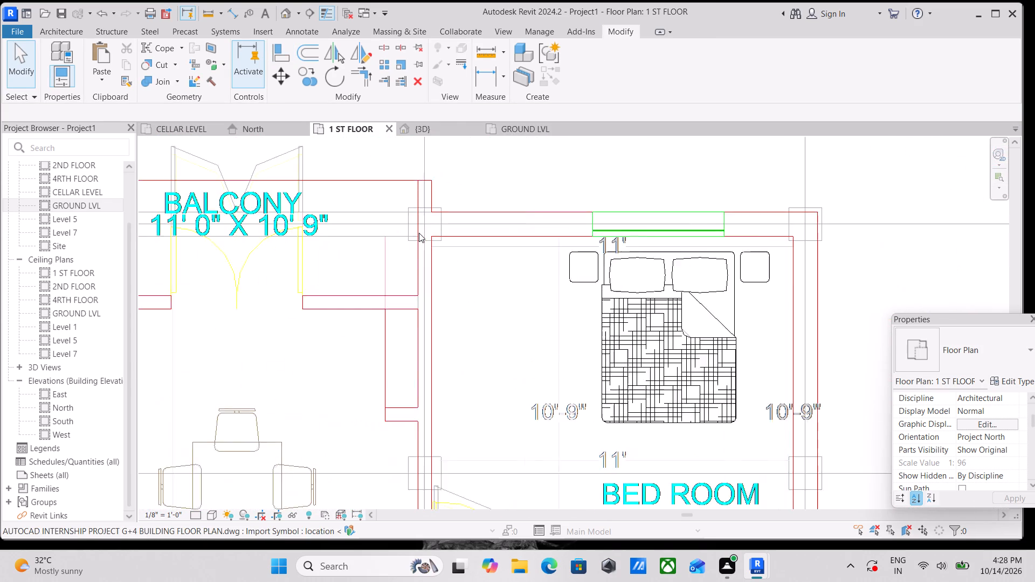
scroll(419, 233, up, 2)
scroll(502, 253, down, 1)
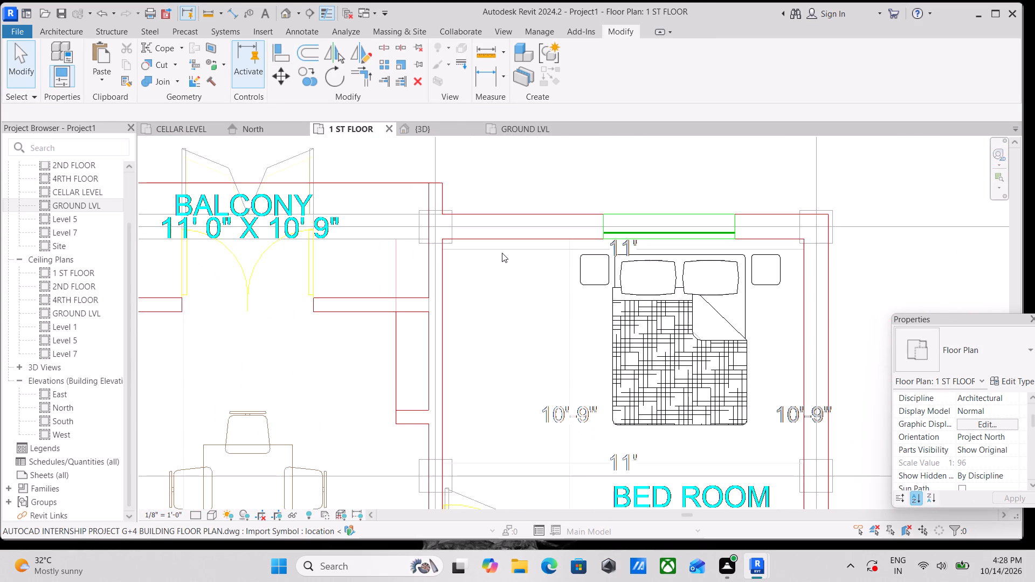
scroll(502, 253, down, 4)
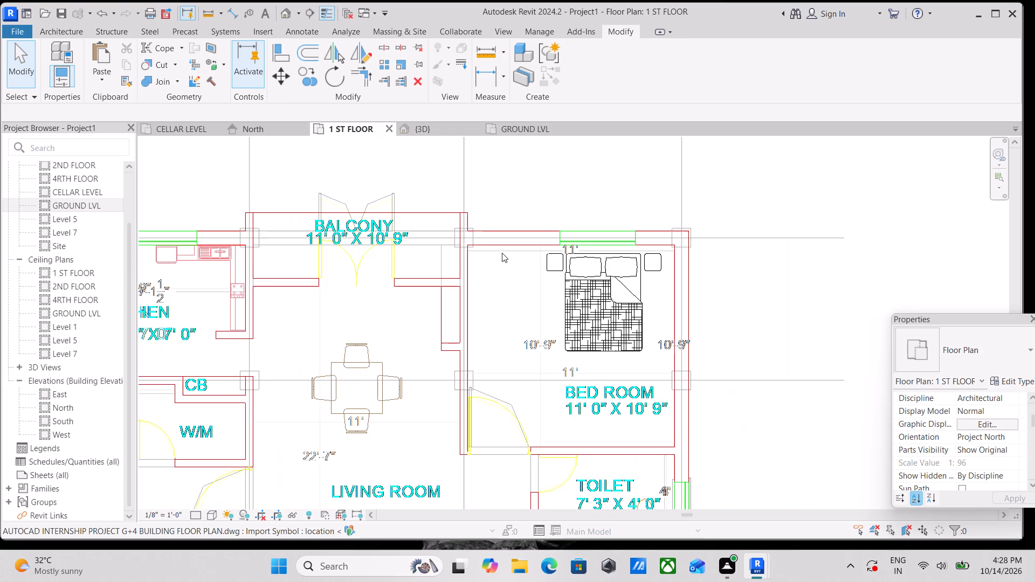
key(Escape)
scroll(459, 264, down, 2)
middle_drag(427, 266, 582, 195)
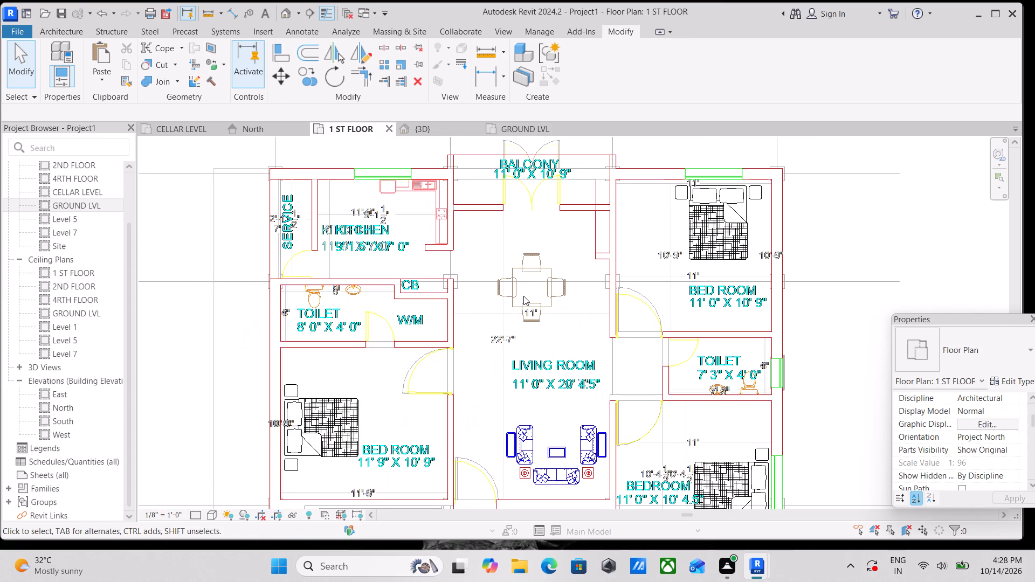
middle_drag(544, 266, 574, 241)
middle_drag(502, 241, 517, 257)
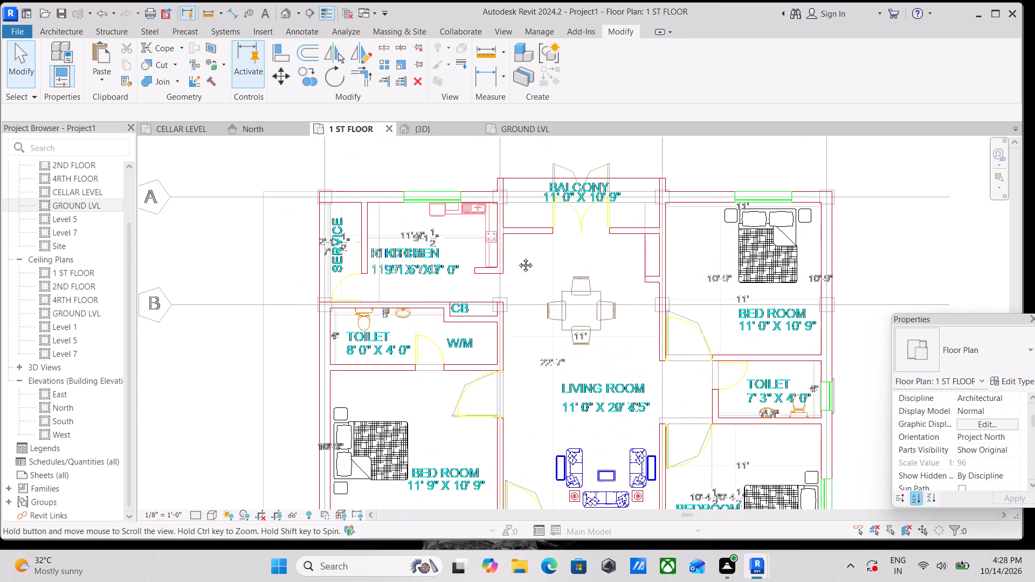
middle_drag(517, 257, 523, 210)
middle_drag(500, 353, 507, 190)
middle_drag(521, 399, 512, 258)
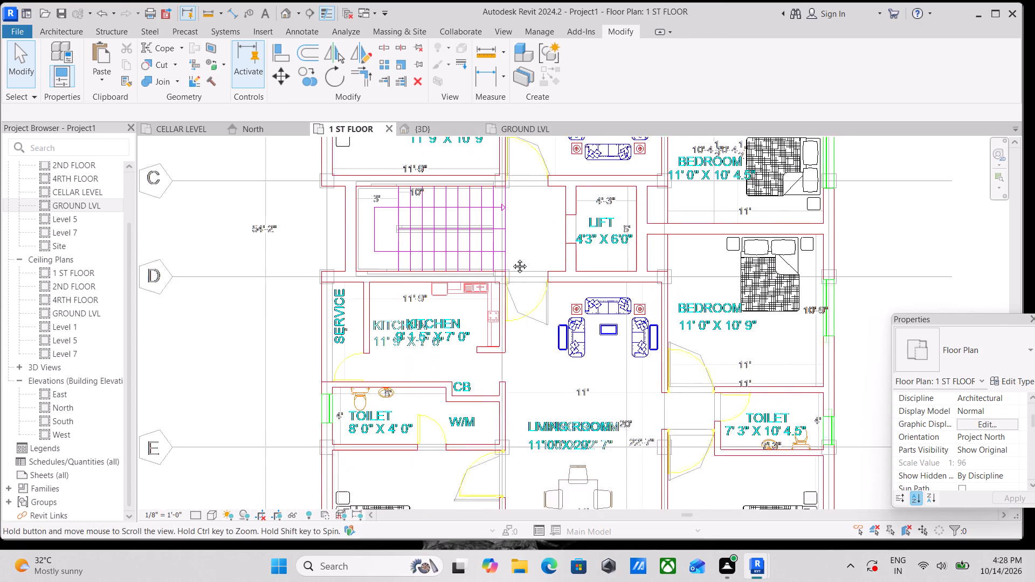
middle_drag(512, 258, 512, 250)
scroll(512, 249, down, 1)
middle_drag(512, 249, 498, 309)
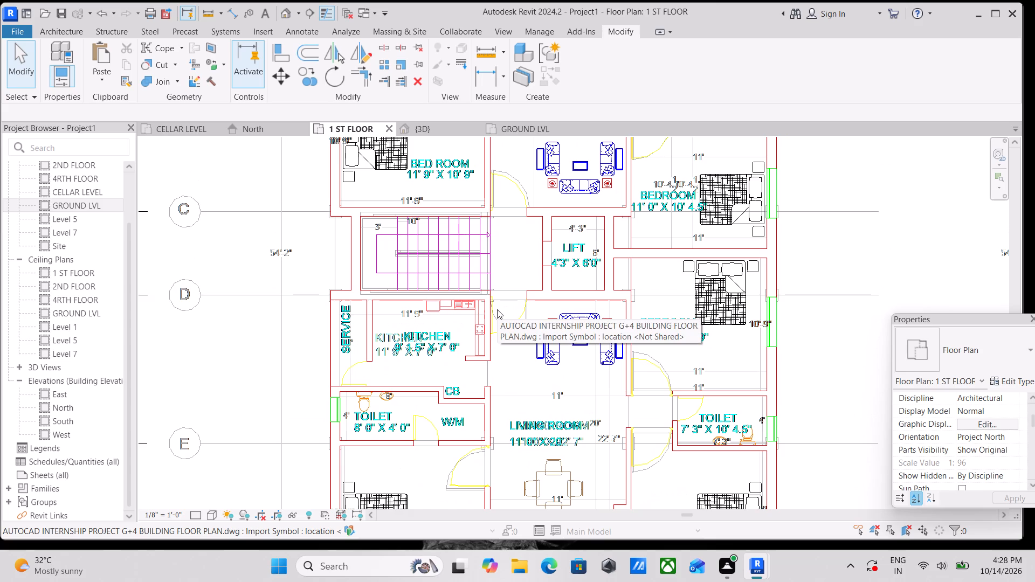
scroll(514, 324, down, 1)
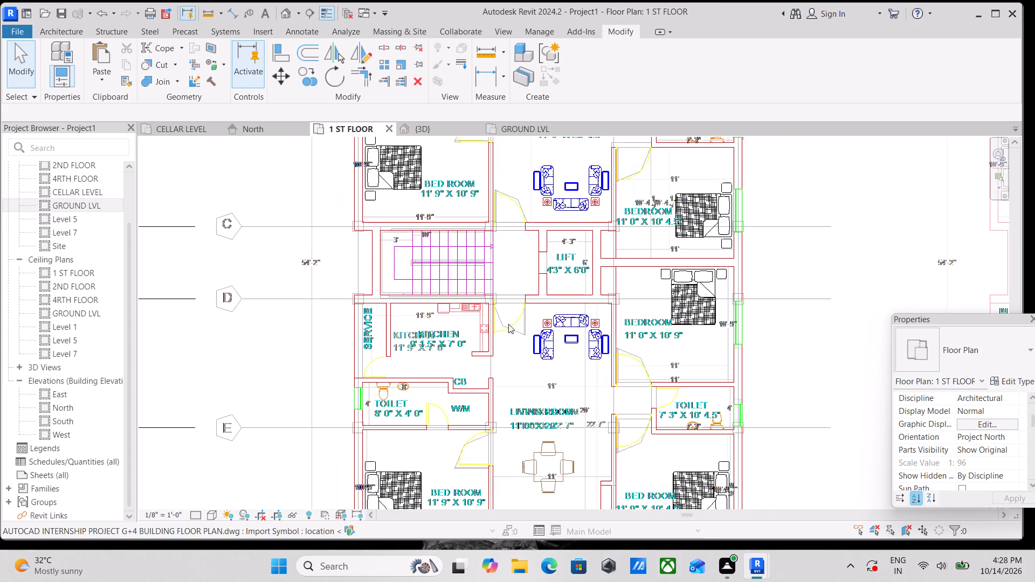
middle_drag(508, 324, 423, 441)
middle_drag(404, 276, 383, 402)
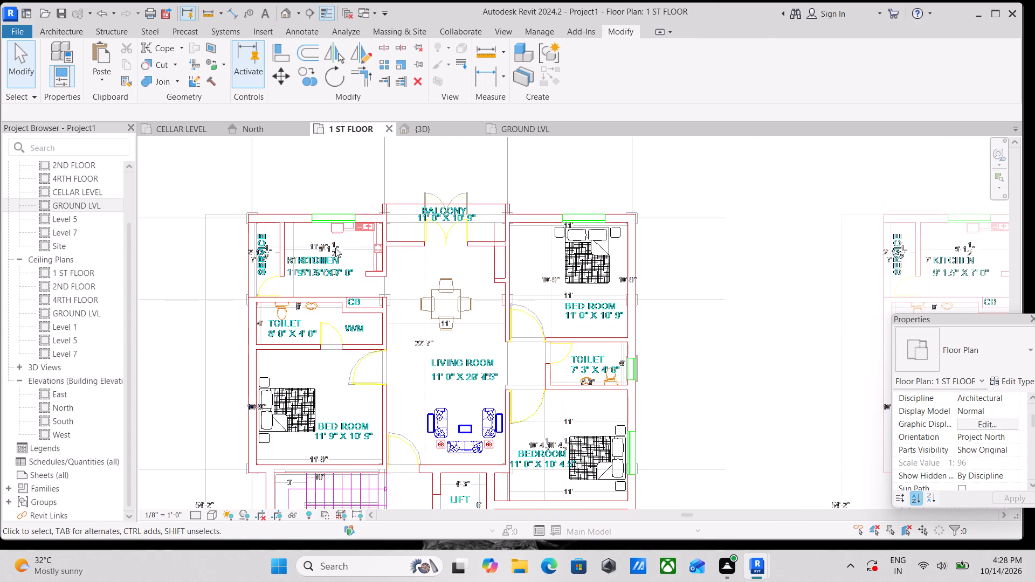
Pin the CAD import carrying the 1,2,3,4 FLOORS layout in the 1 ST FLOOR plan.
scroll(321, 254, up, 3)
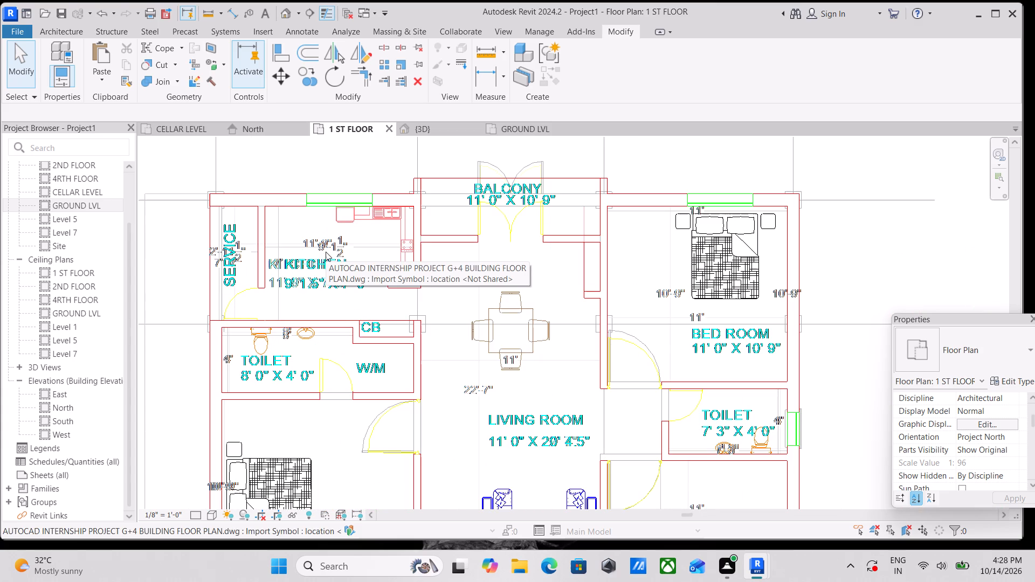
click(287, 202)
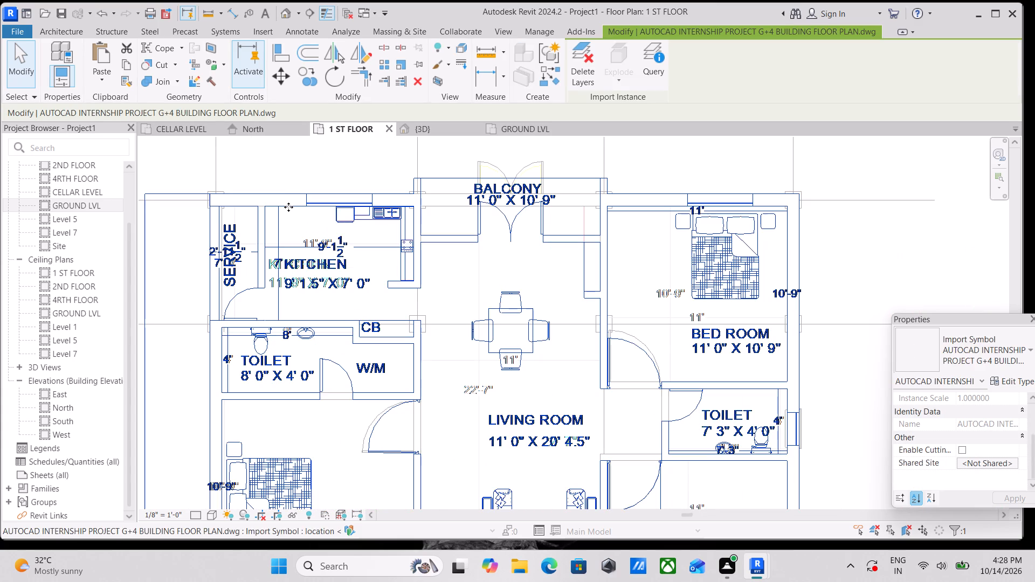
scroll(288, 217, down, 2)
key(p)
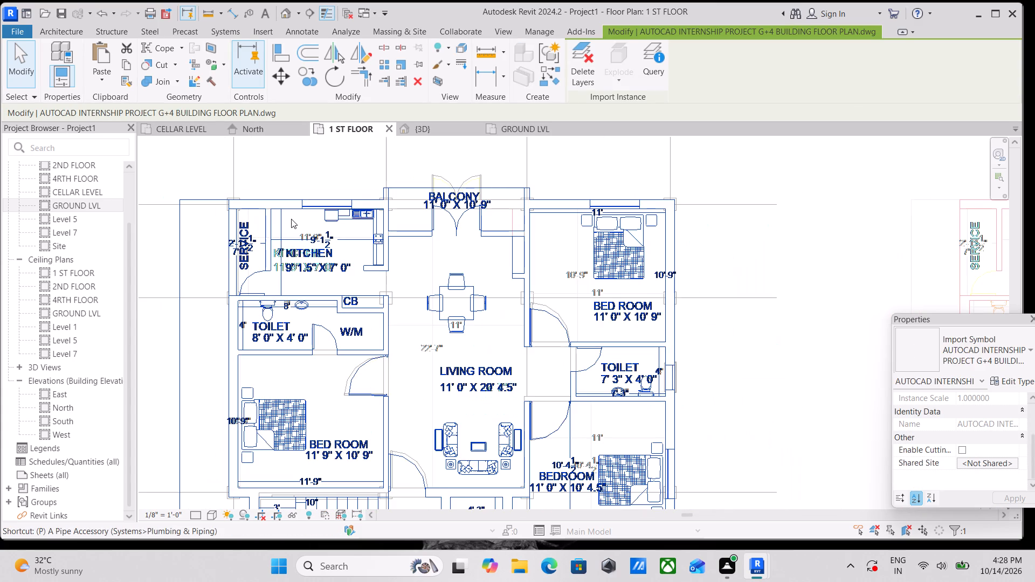
key(n)
scroll(434, 242, up, 1)
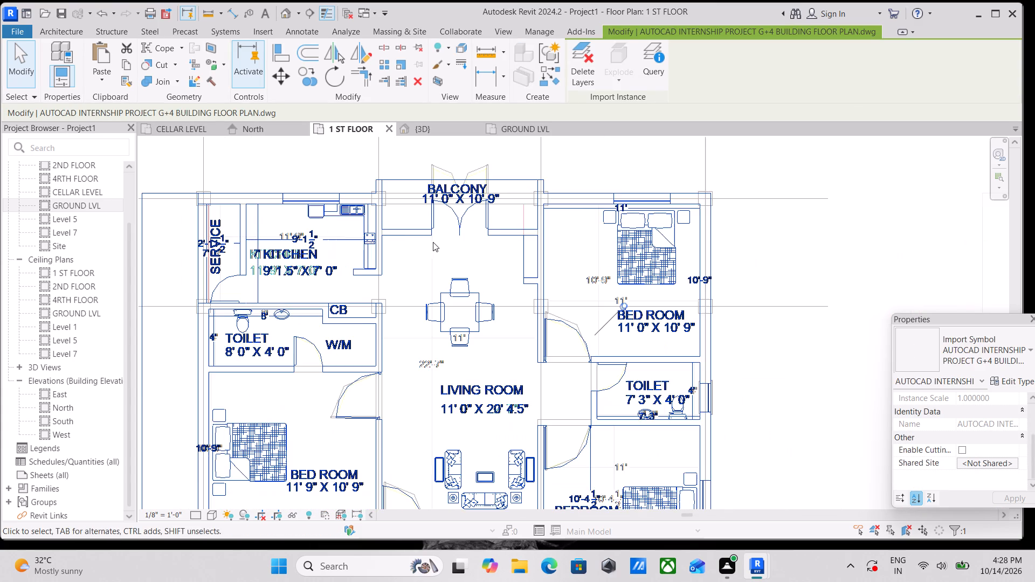
key(Escape)
scroll(281, 246, up, 3)
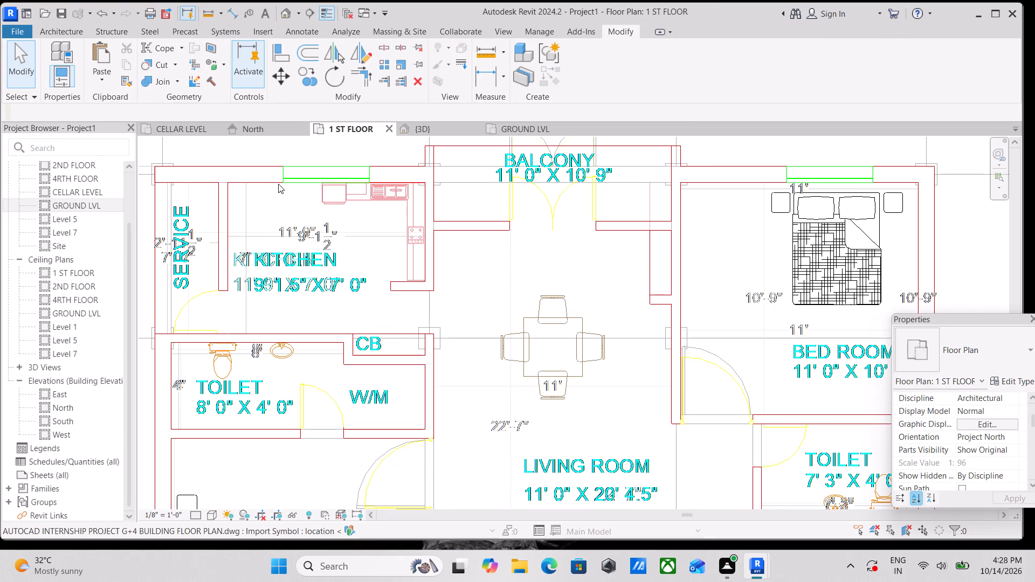
click(266, 185)
key(Escape)
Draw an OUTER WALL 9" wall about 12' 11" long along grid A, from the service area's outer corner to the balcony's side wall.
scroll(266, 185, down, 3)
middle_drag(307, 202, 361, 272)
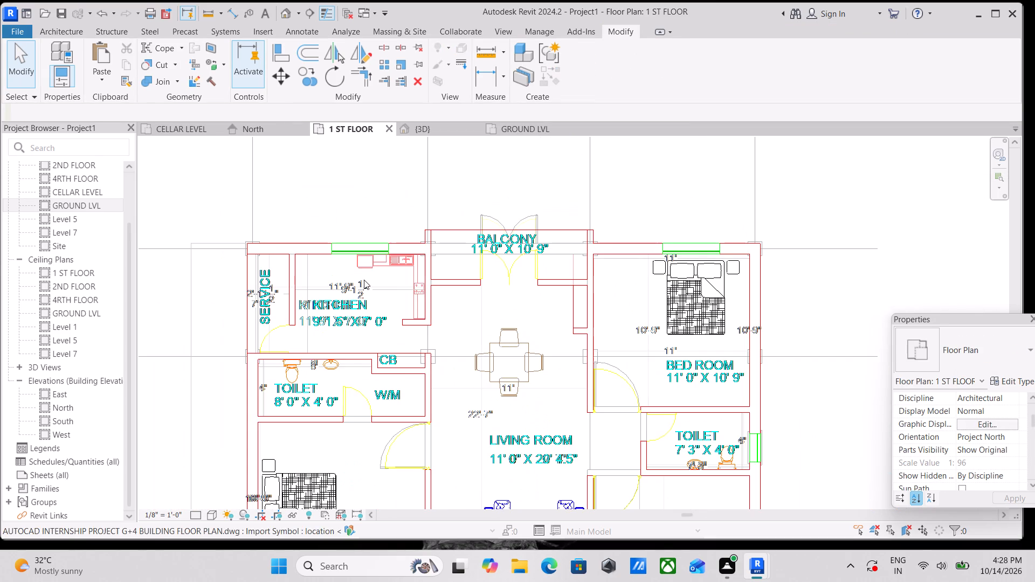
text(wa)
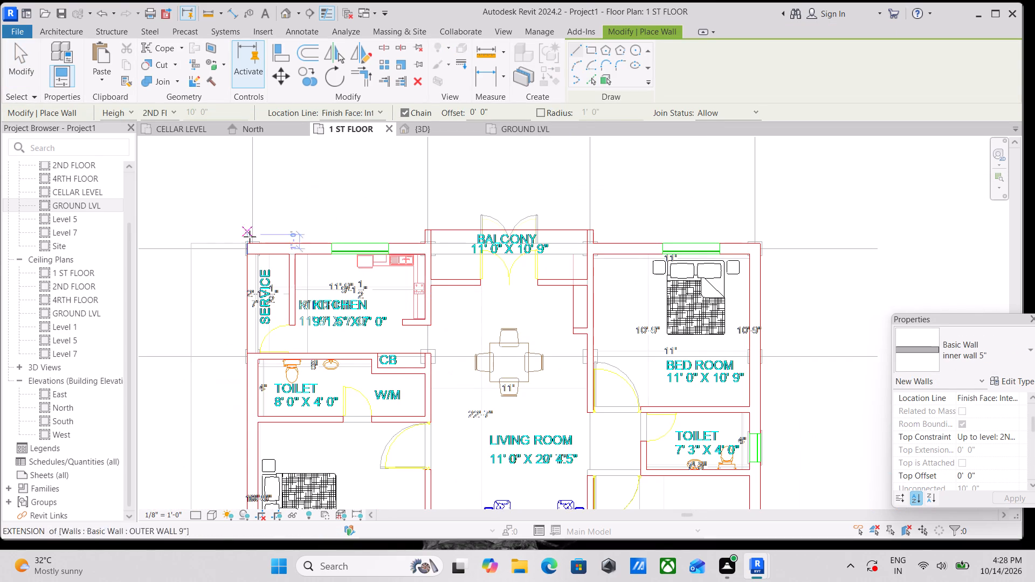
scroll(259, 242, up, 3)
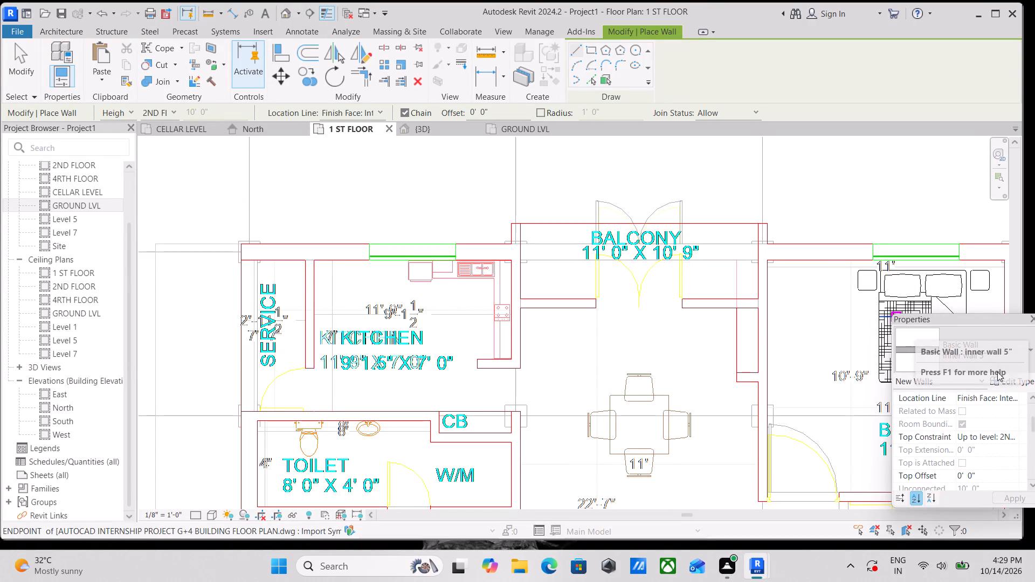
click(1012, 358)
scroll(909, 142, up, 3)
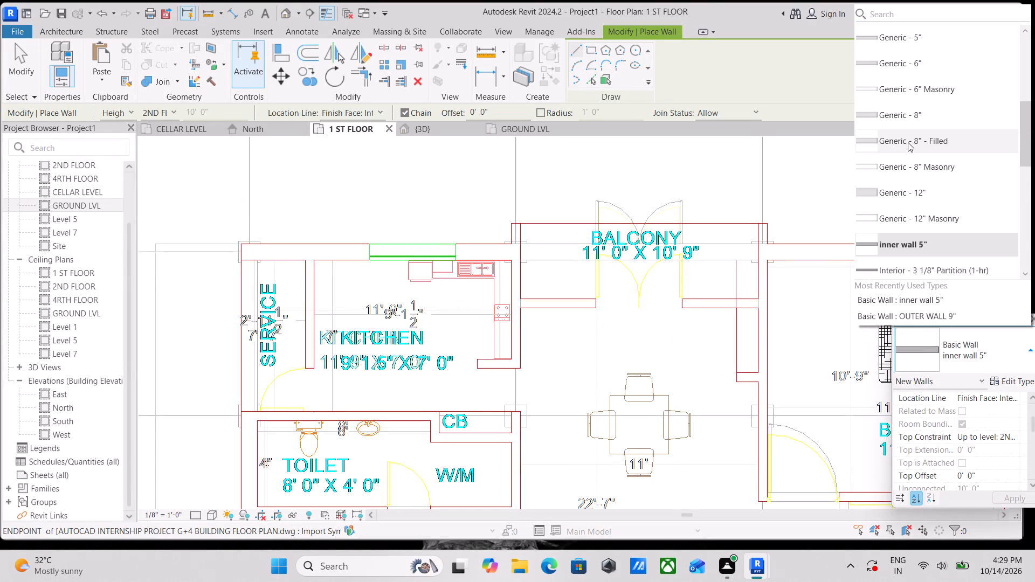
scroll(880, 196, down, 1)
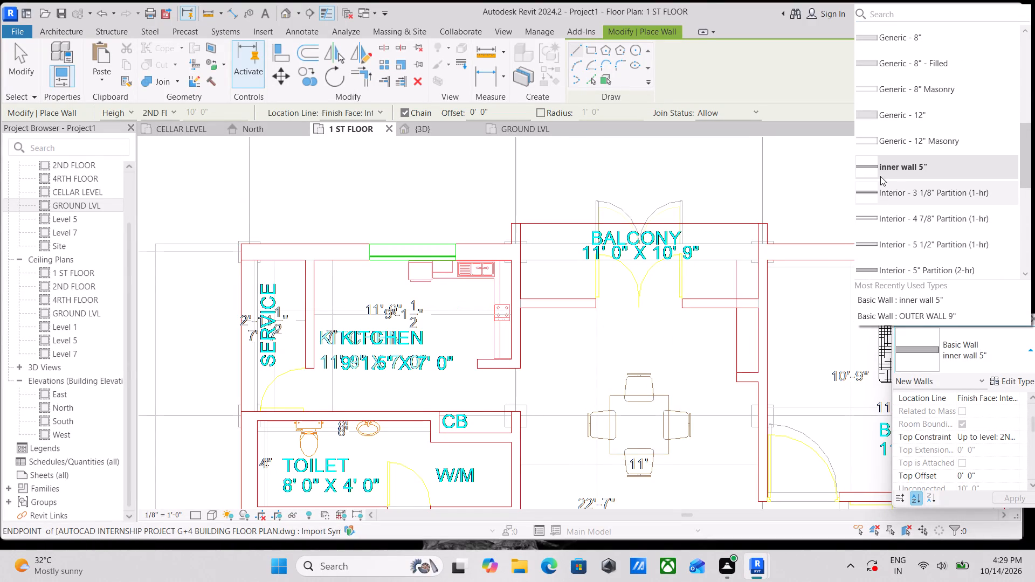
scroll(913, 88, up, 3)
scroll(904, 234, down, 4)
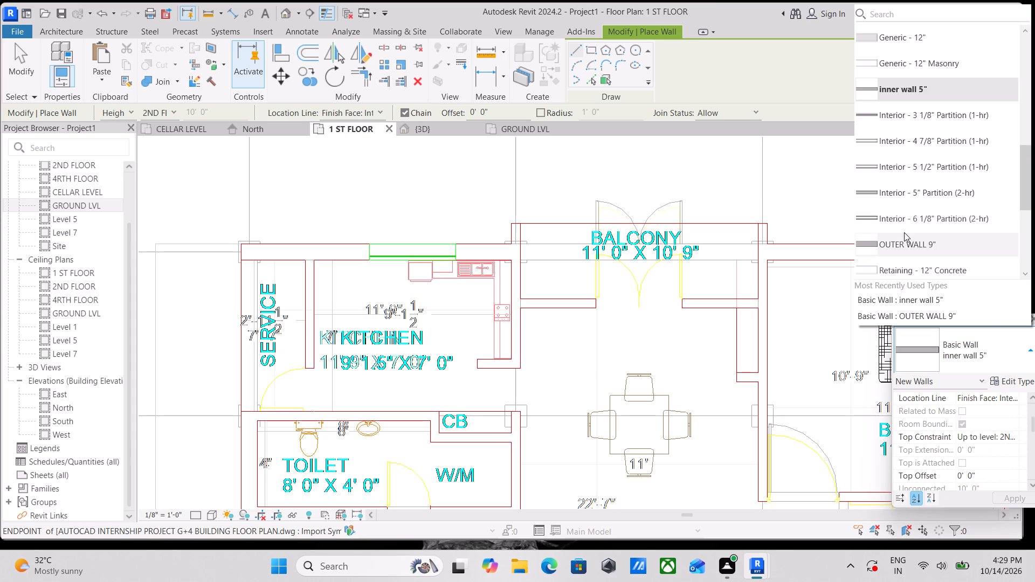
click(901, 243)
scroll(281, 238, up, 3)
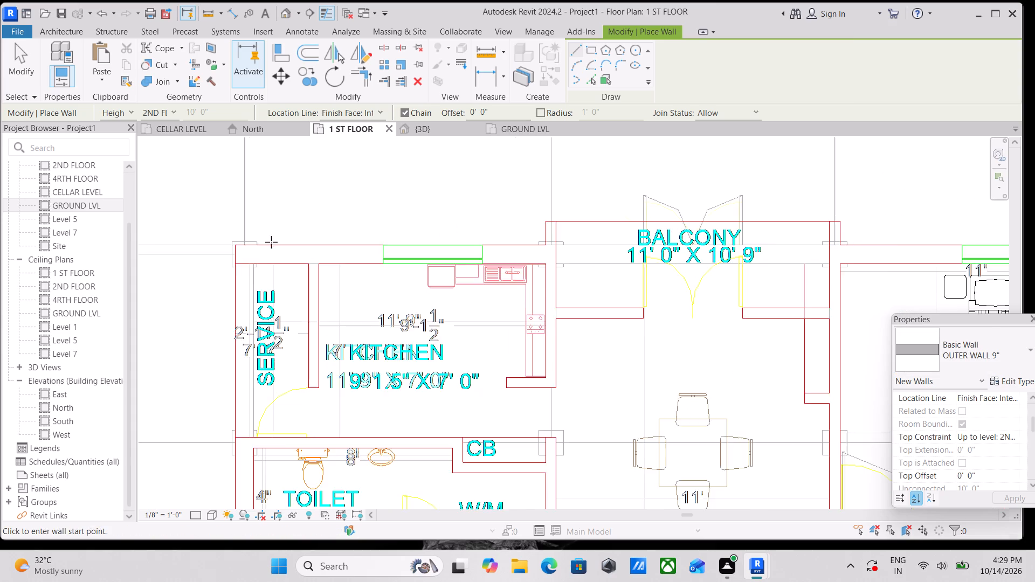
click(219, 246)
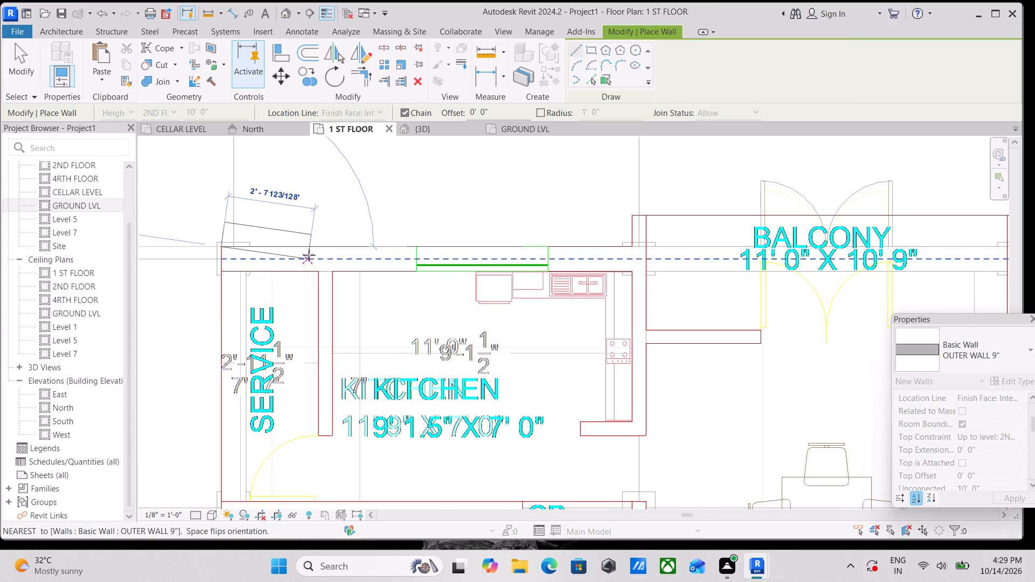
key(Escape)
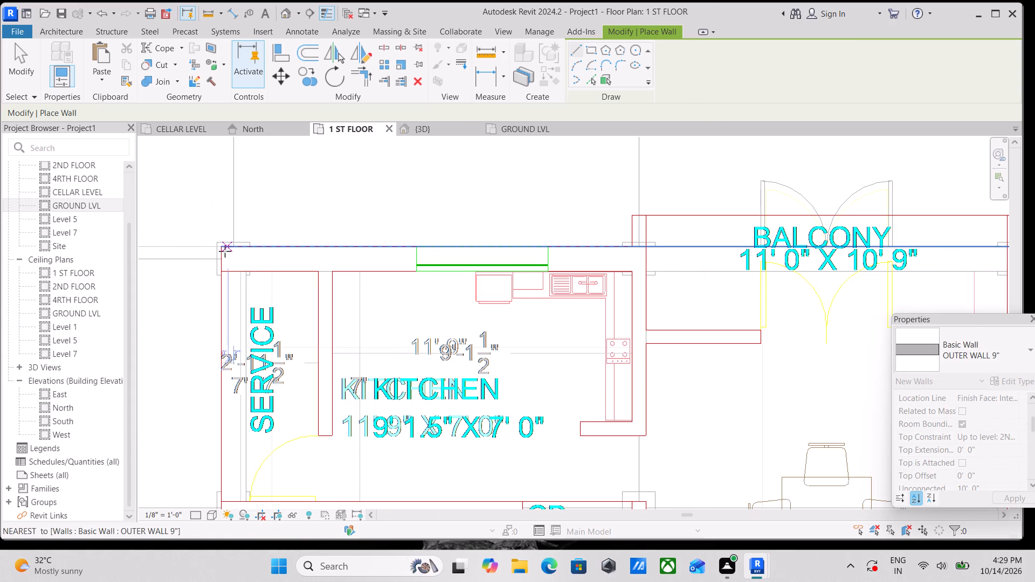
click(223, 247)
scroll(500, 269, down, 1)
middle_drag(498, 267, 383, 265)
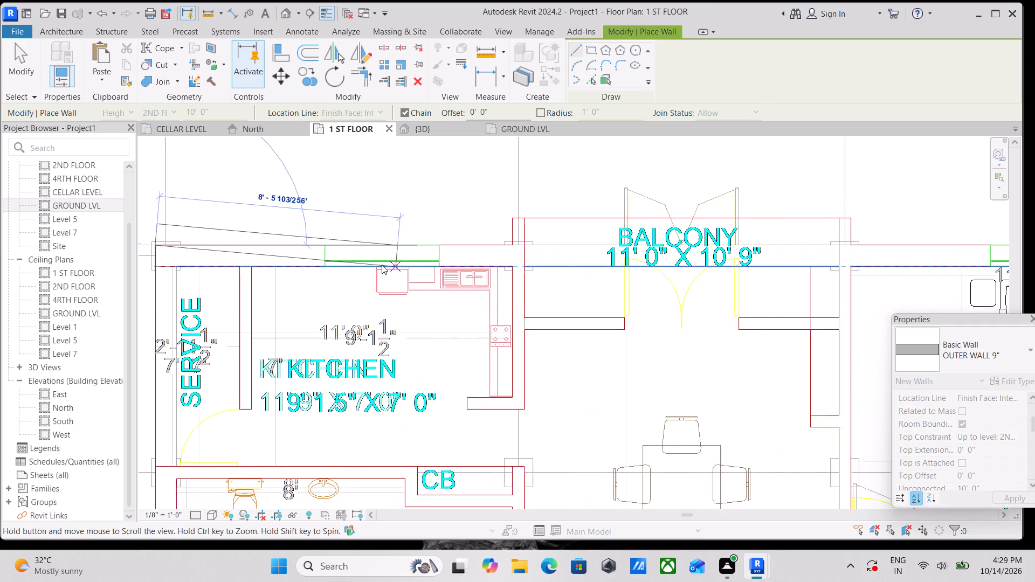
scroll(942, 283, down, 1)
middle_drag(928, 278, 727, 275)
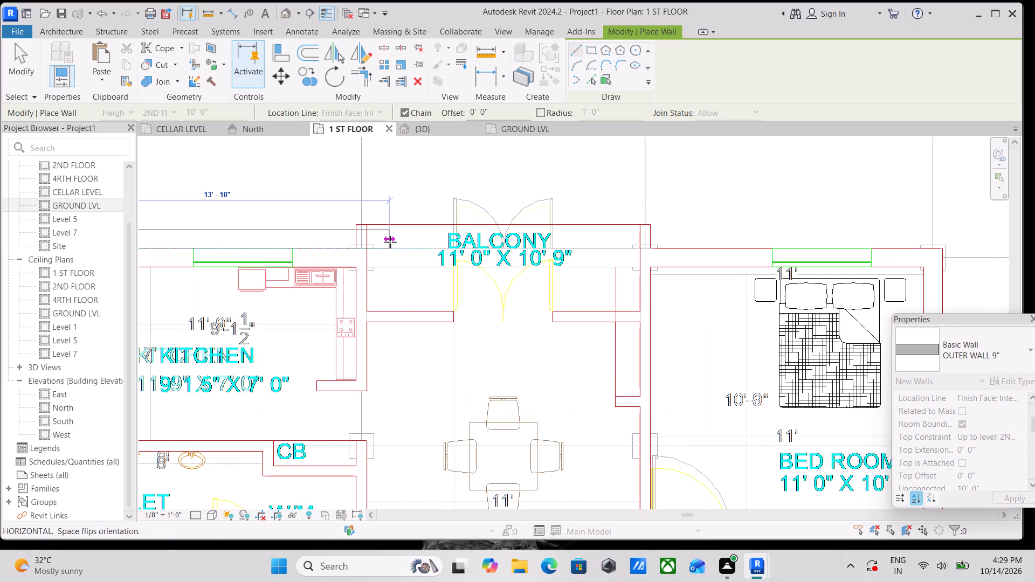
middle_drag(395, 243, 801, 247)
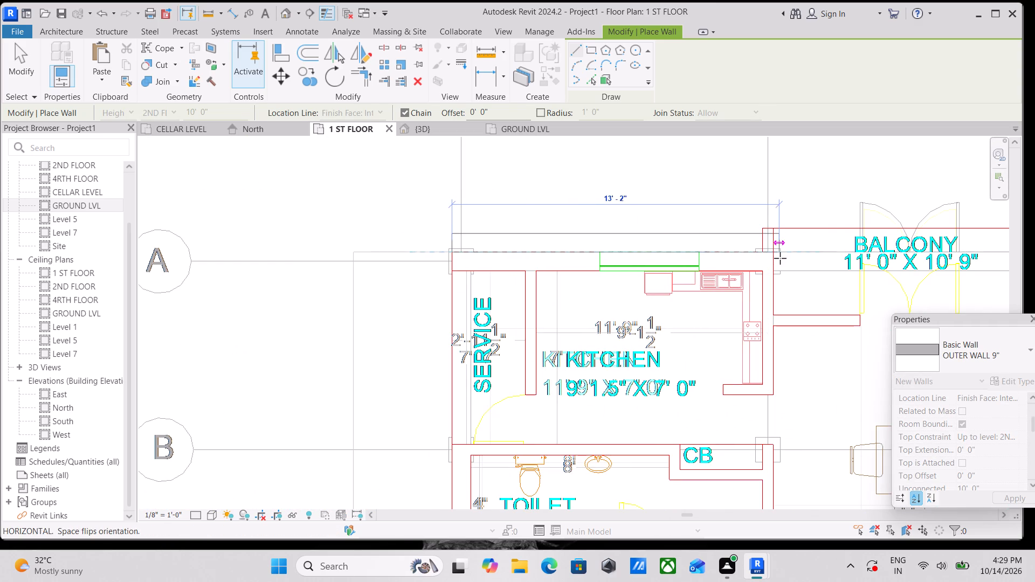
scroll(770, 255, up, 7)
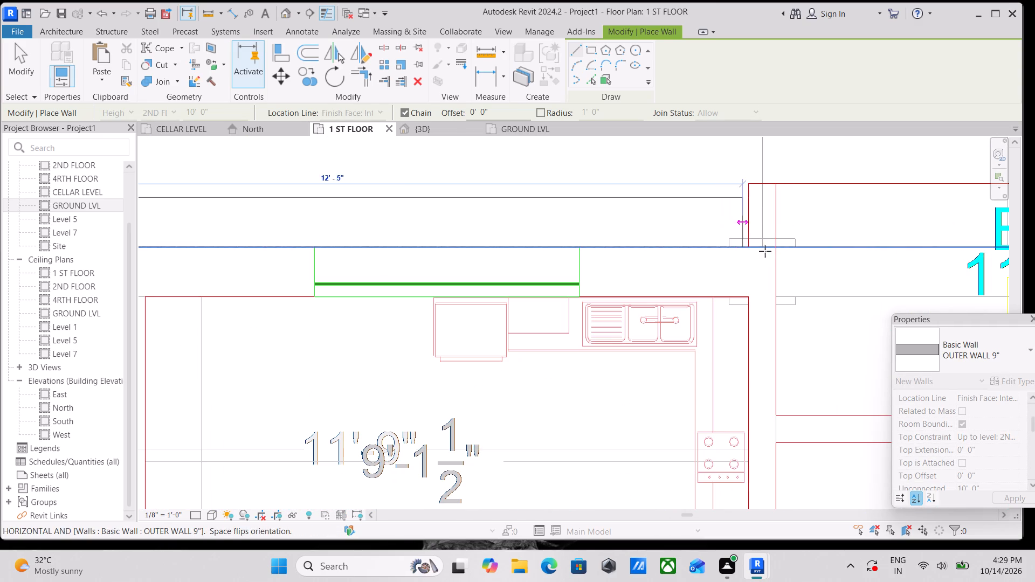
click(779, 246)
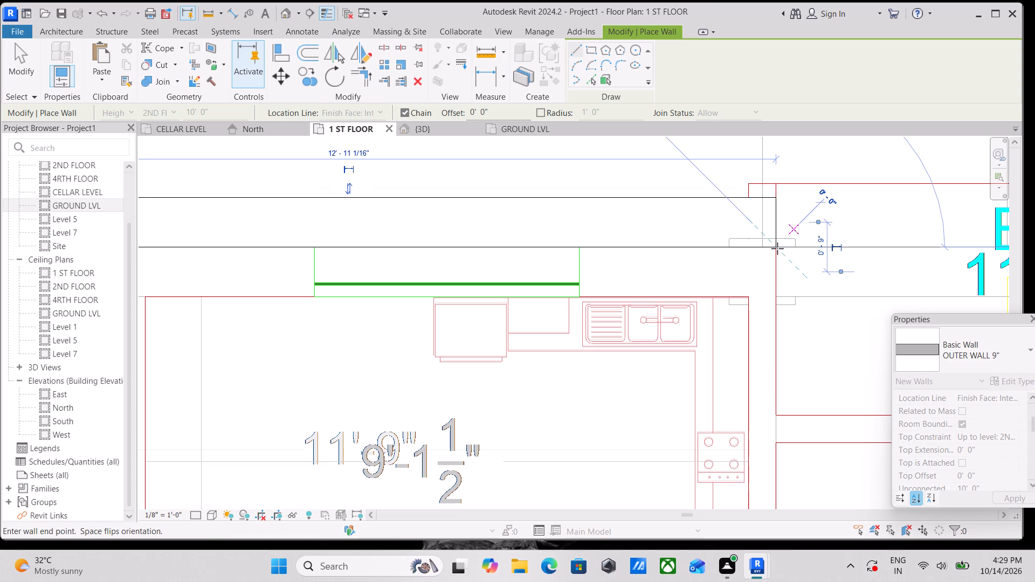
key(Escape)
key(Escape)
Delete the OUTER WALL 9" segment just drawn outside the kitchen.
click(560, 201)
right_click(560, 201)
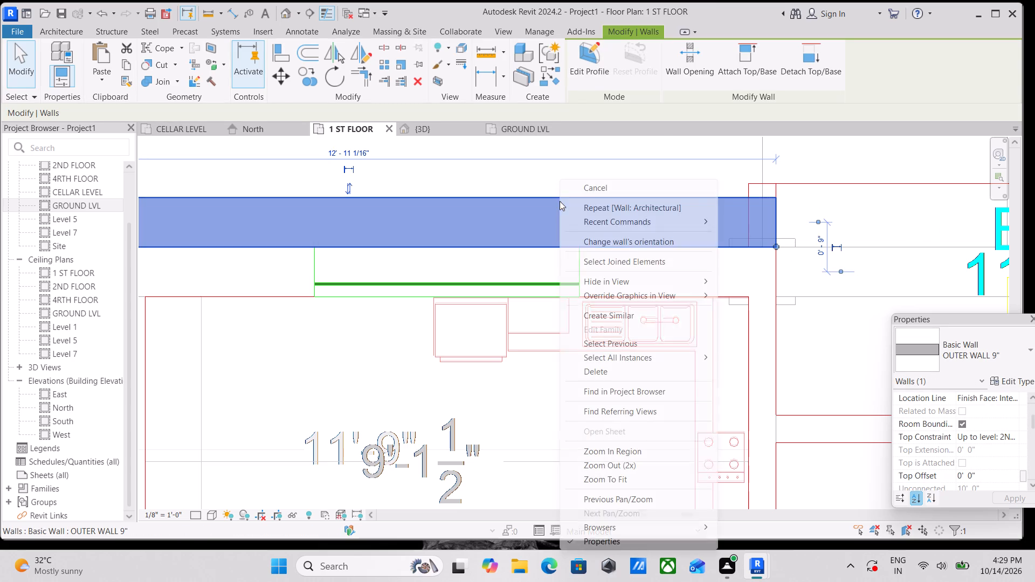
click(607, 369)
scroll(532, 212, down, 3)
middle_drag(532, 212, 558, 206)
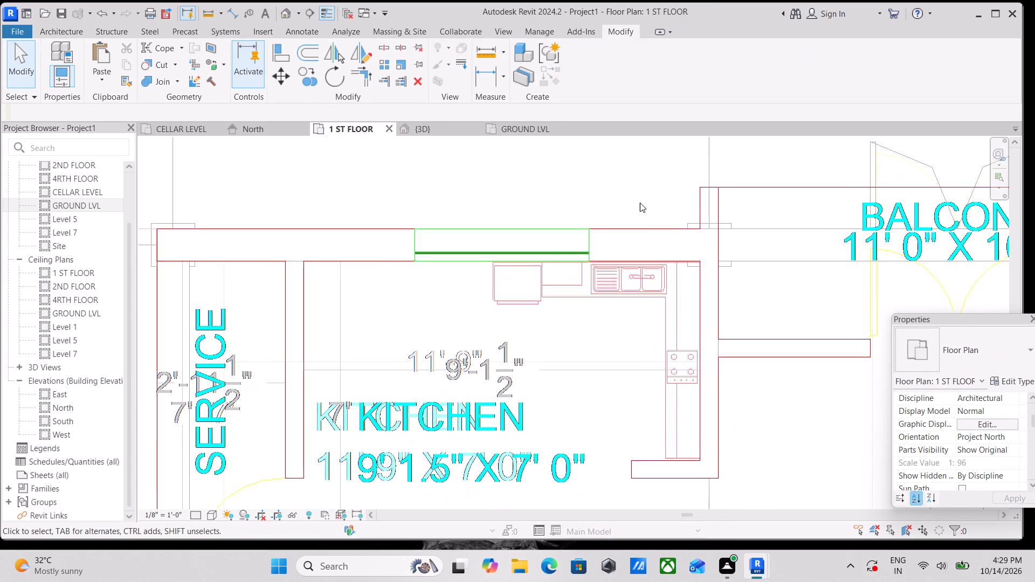
Draw an OUTER WALL 9" wall about 12' 6" long along grid F, from the grid 1 corner to the balcony's side wall.
scroll(640, 203, down, 12)
middle_drag(639, 211, 600, 84)
middle_drag(724, 433, 695, 198)
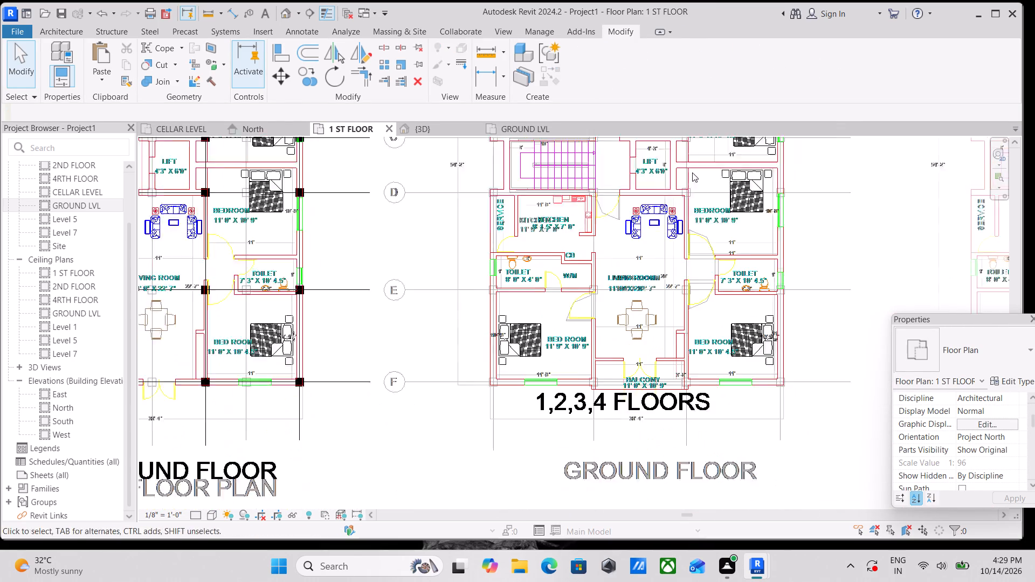
scroll(557, 314, up, 7)
middle_drag(500, 317, 505, 365)
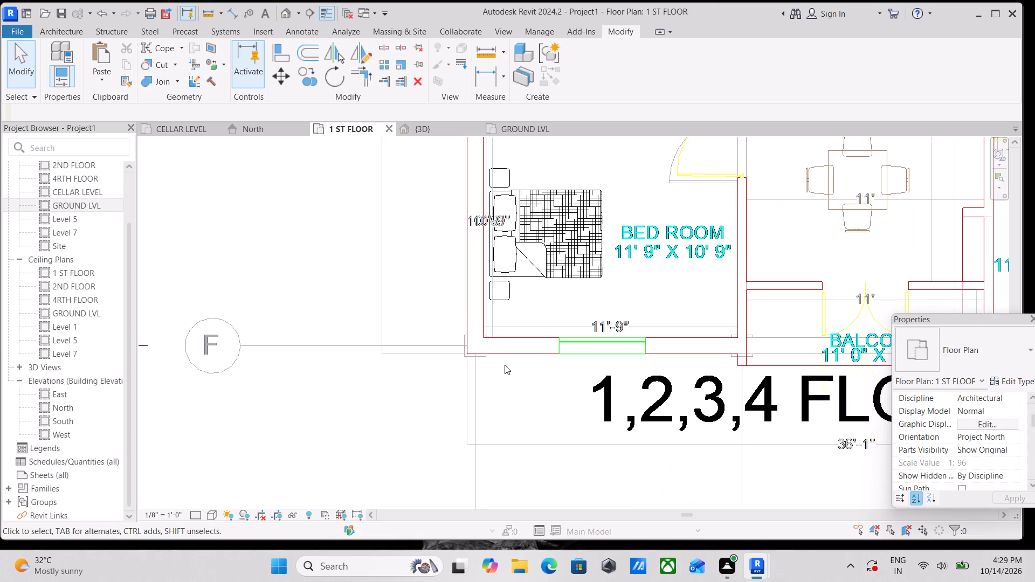
text(wa)
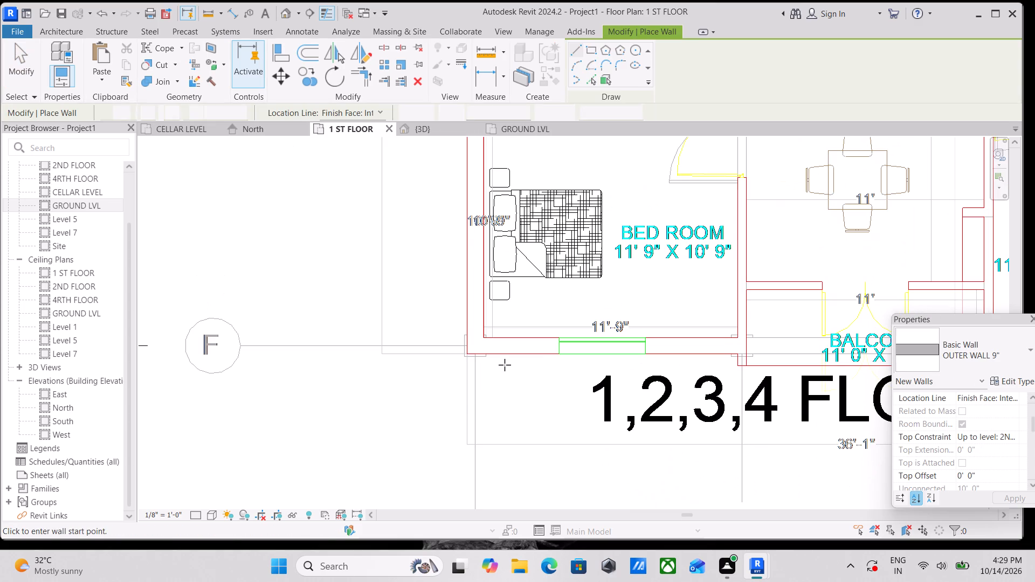
scroll(510, 331, up, 3)
scroll(467, 373, up, 3)
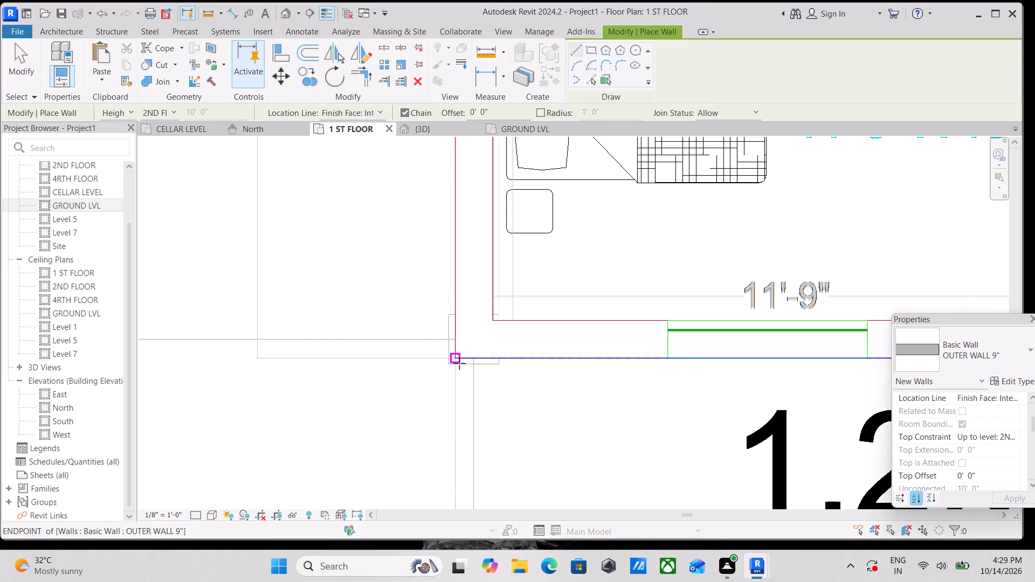
click(458, 361)
scroll(796, 391, down, 1)
middle_drag(778, 378, 536, 366)
middle_drag(812, 351, 574, 356)
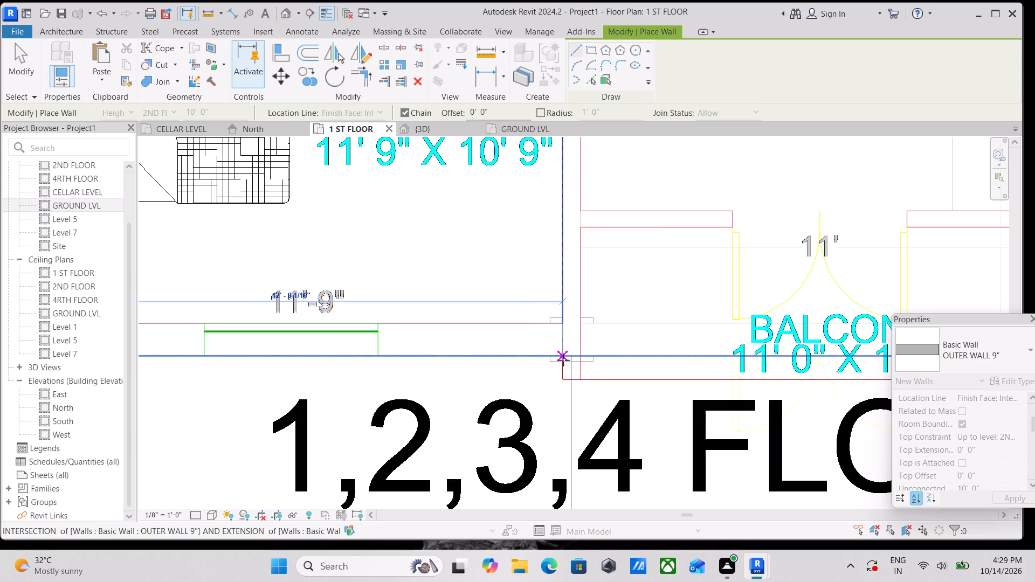
click(564, 358)
key(Escape)
Draw an OUTER WALL 9" wall along grid 1, from the grid F wall to the service area's outer corner at grid D.
scroll(479, 361, down, 5)
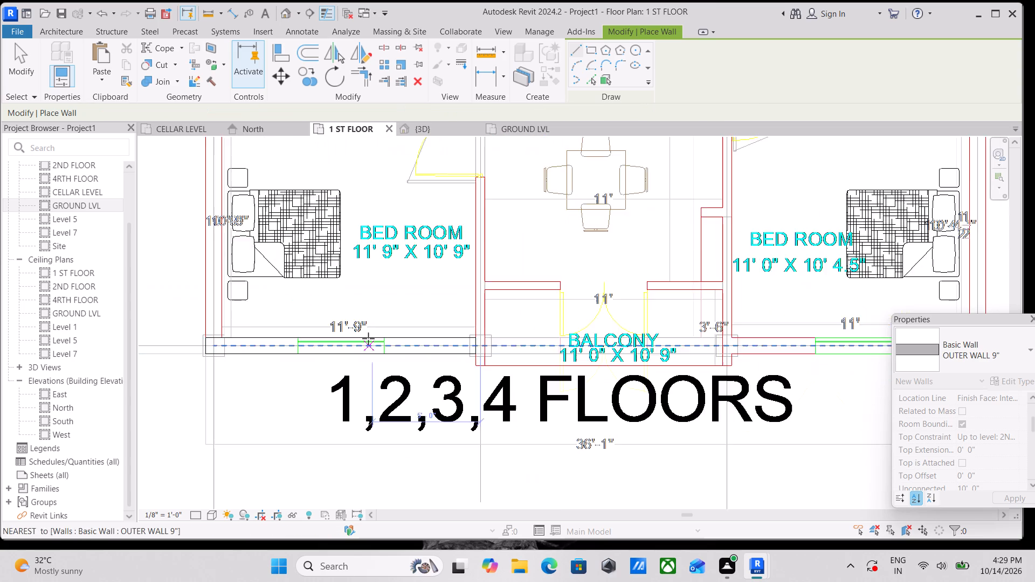
scroll(368, 338, down, 2)
middle_drag(377, 337, 714, 343)
scroll(572, 345, up, 11)
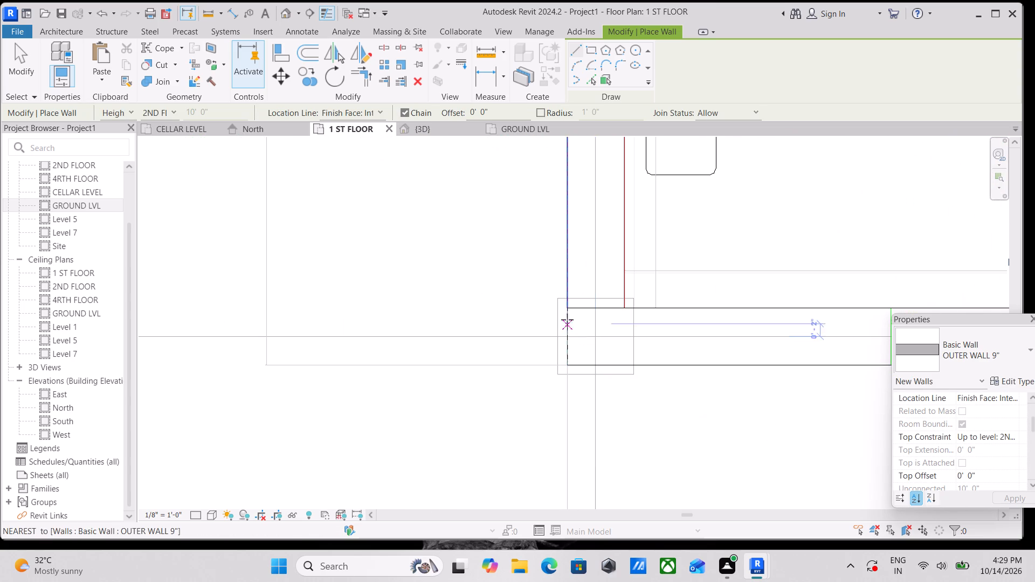
click(564, 306)
scroll(582, 240, down, 1)
middle_drag(582, 240, 555, 360)
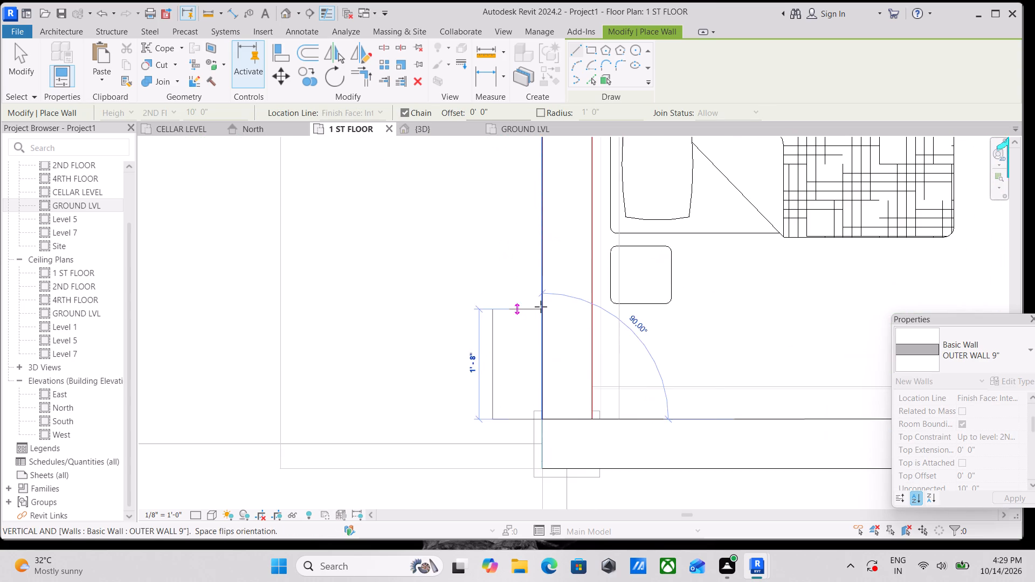
key(space)
scroll(541, 306, down, 2)
middle_drag(542, 313, 528, 498)
scroll(537, 296, down, 3)
middle_drag(537, 296, 529, 439)
scroll(529, 439, up, 1)
scroll(537, 273, down, 1)
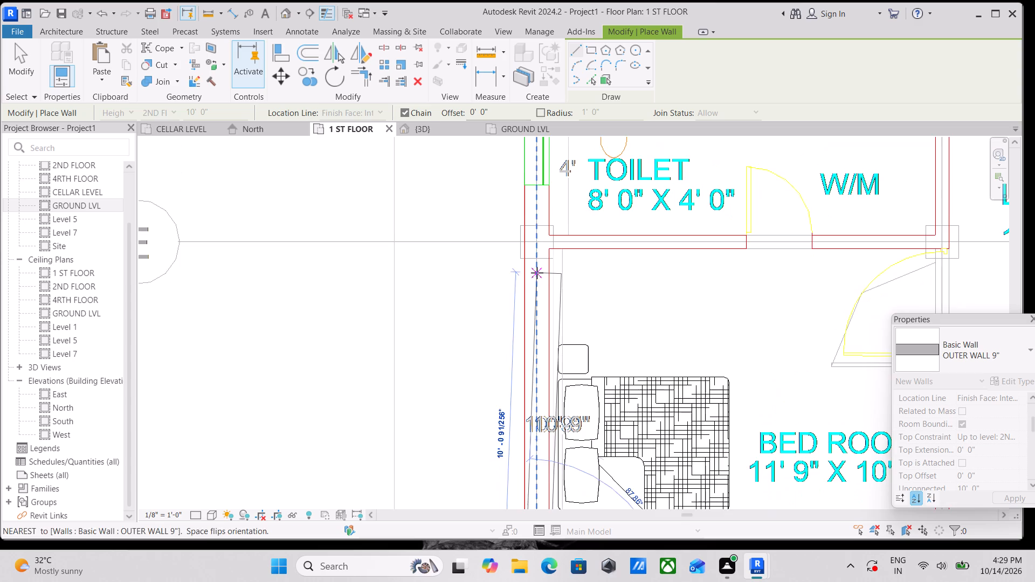
middle_drag(537, 273, 516, 460)
scroll(503, 290, down, 2)
middle_drag(503, 290, 493, 428)
scroll(489, 307, down, 2)
middle_drag(489, 308, 477, 363)
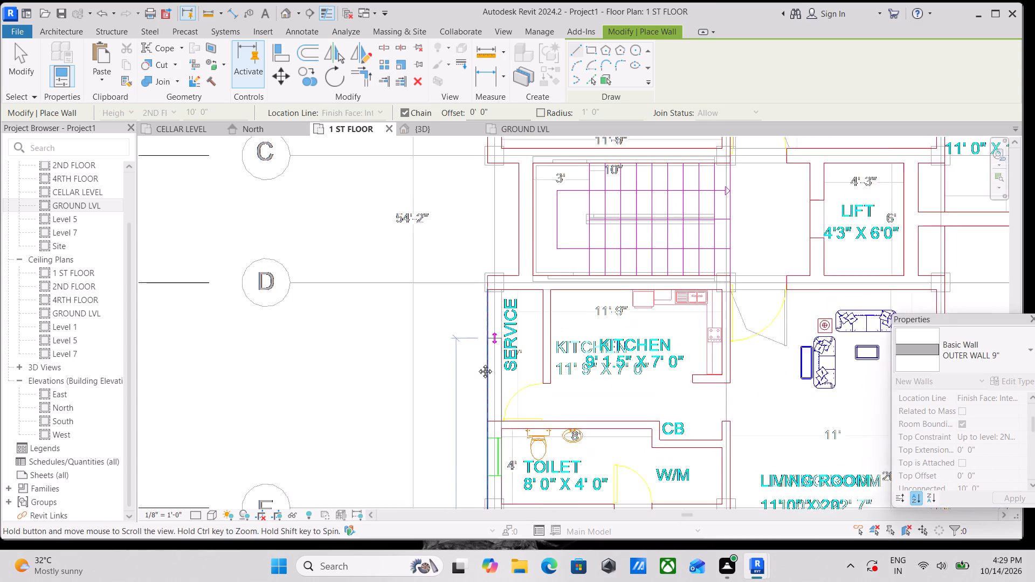
middle_drag(477, 363, 476, 365)
scroll(483, 317, up, 7)
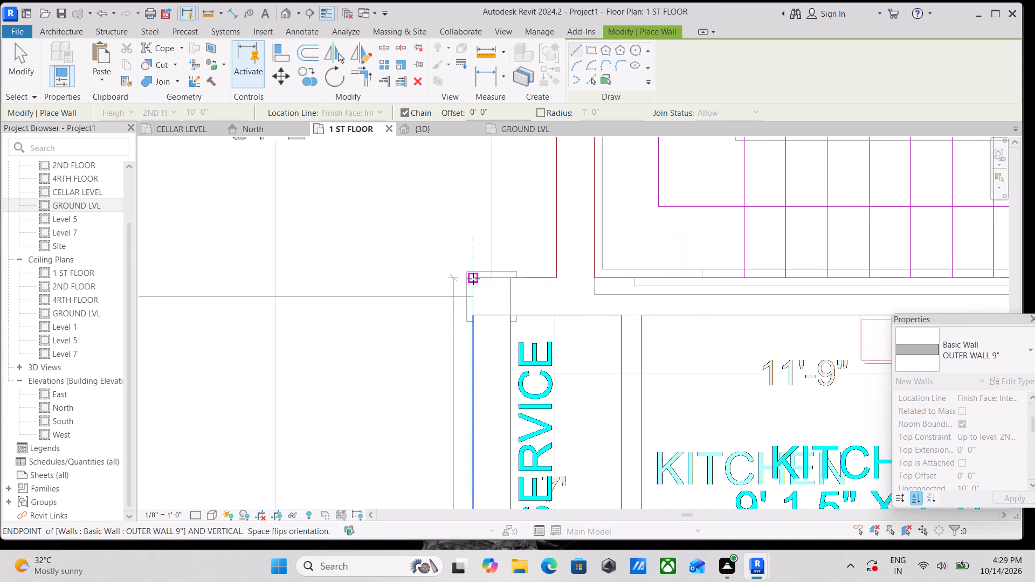
click(473, 279)
key(Escape)
Draw an OUTER WALL 9" wall along grid F outside the 11' 0" X 10' 4.5" bedroom, from the grid 4 corner to the balcony's side wall.
scroll(485, 280, down, 11)
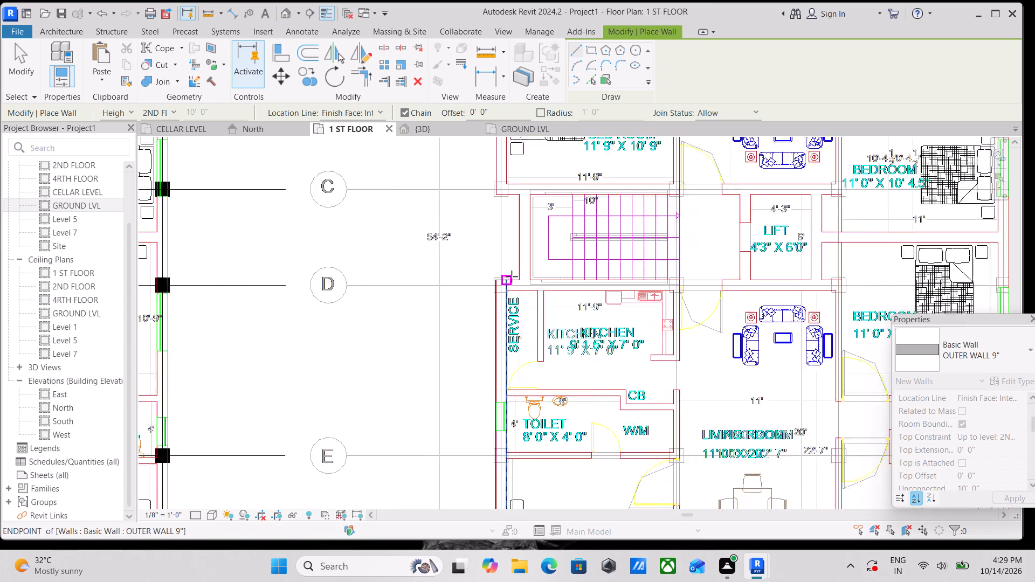
middle_drag(512, 276, 493, 354)
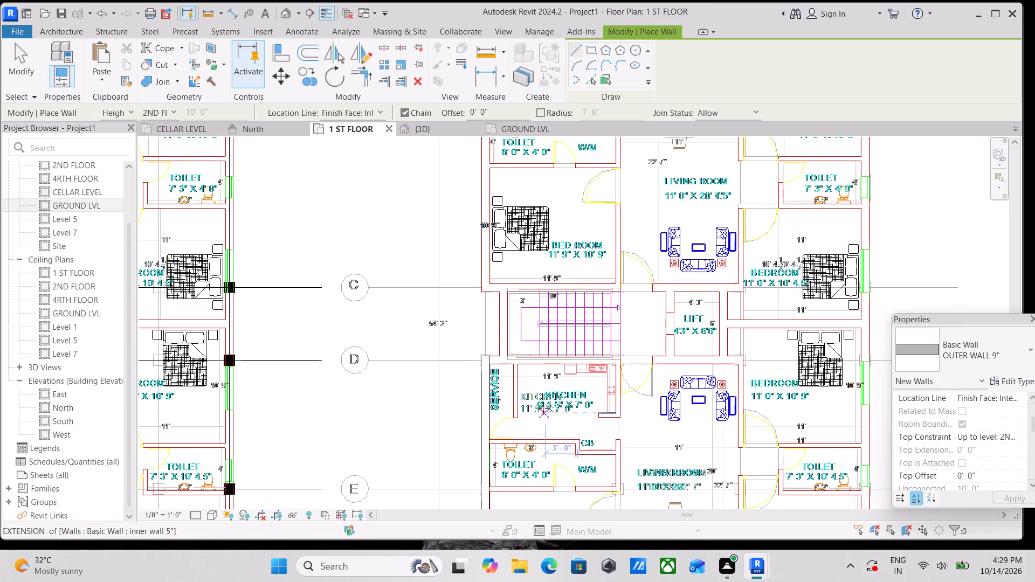
scroll(542, 406, up, 3)
scroll(629, 392, down, 2)
middle_drag(629, 391, 500, 241)
scroll(589, 345, down, 2)
middle_drag(573, 315, 567, 236)
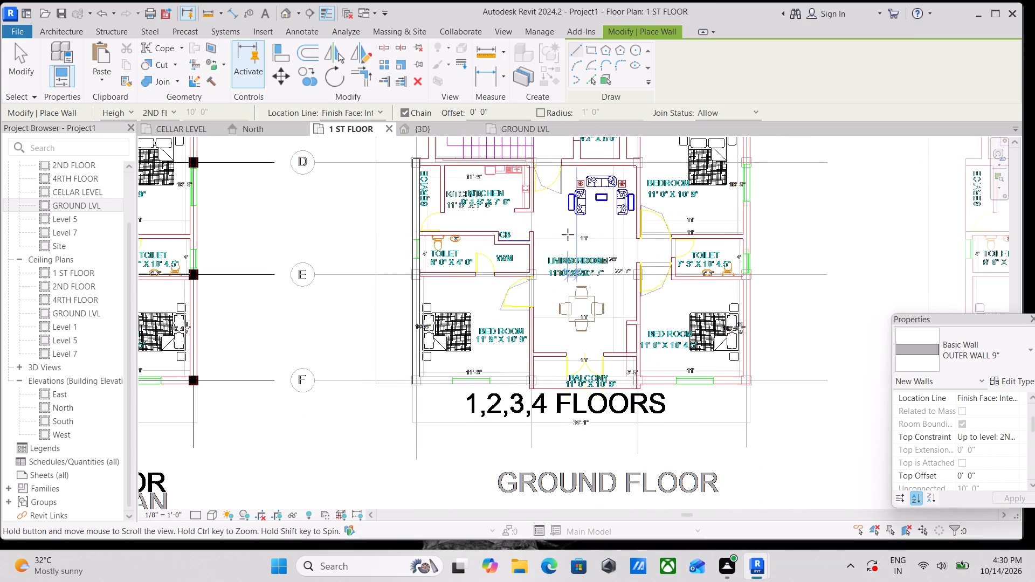
scroll(722, 399, up, 9)
scroll(790, 362, up, 2)
click(760, 350)
middle_drag(370, 323, 437, 366)
key(space)
middle_drag(374, 379, 619, 335)
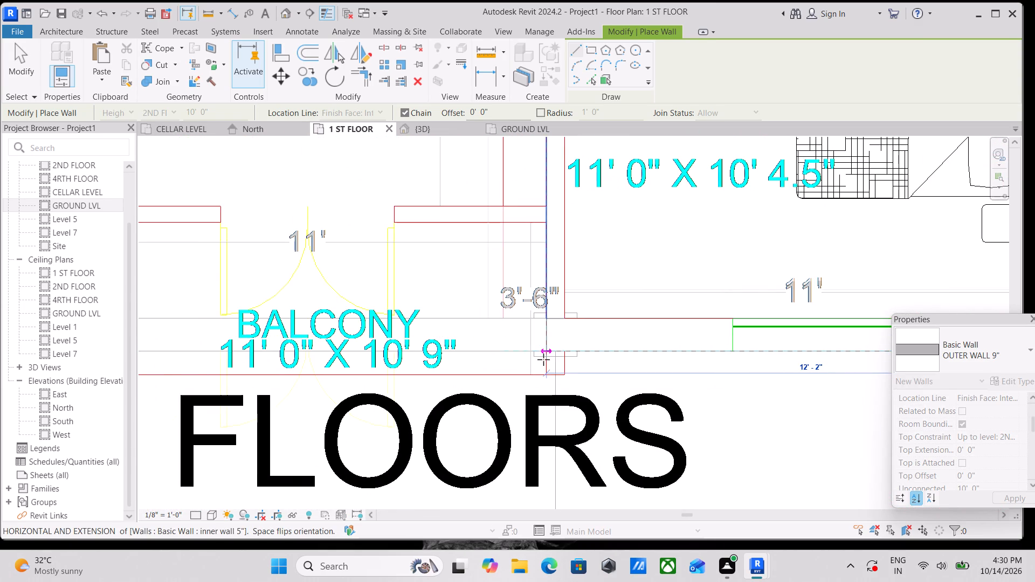
scroll(543, 359, up, 3)
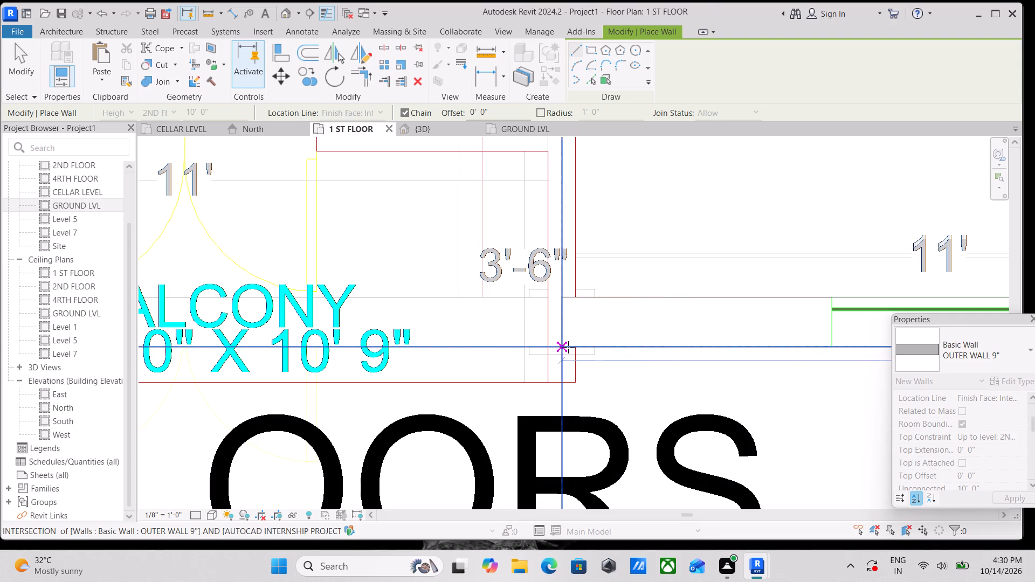
click(578, 347)
key(Escape)
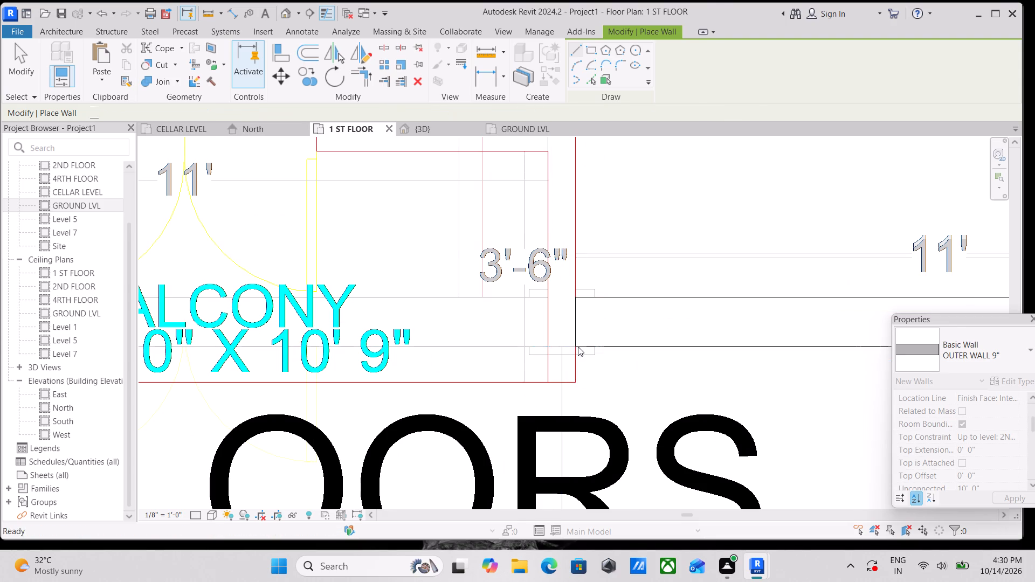
Draw an OUTER WALL 9" wall along grid 4 over the building's full side, from the grid F wall to the grid A corner.
scroll(578, 347, down, 5)
scroll(684, 300, down, 6)
middle_drag(684, 299, 546, 351)
scroll(601, 344, up, 5)
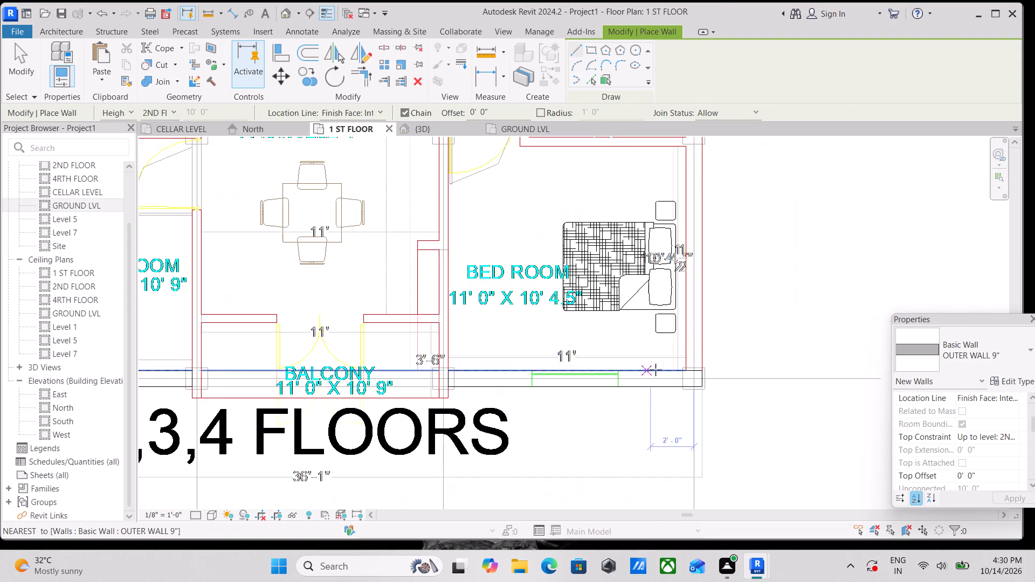
scroll(655, 370, up, 5)
click(728, 361)
middle_drag(716, 269, 717, 343)
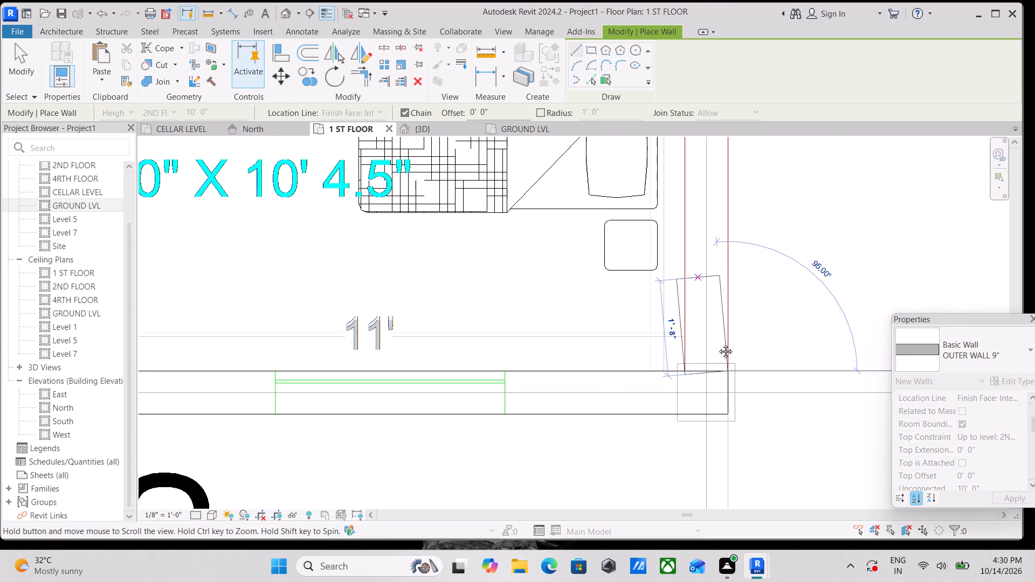
middle_drag(717, 343, 720, 413)
scroll(732, 316, down, 5)
scroll(747, 220, down, 2)
middle_drag(741, 216, 673, 383)
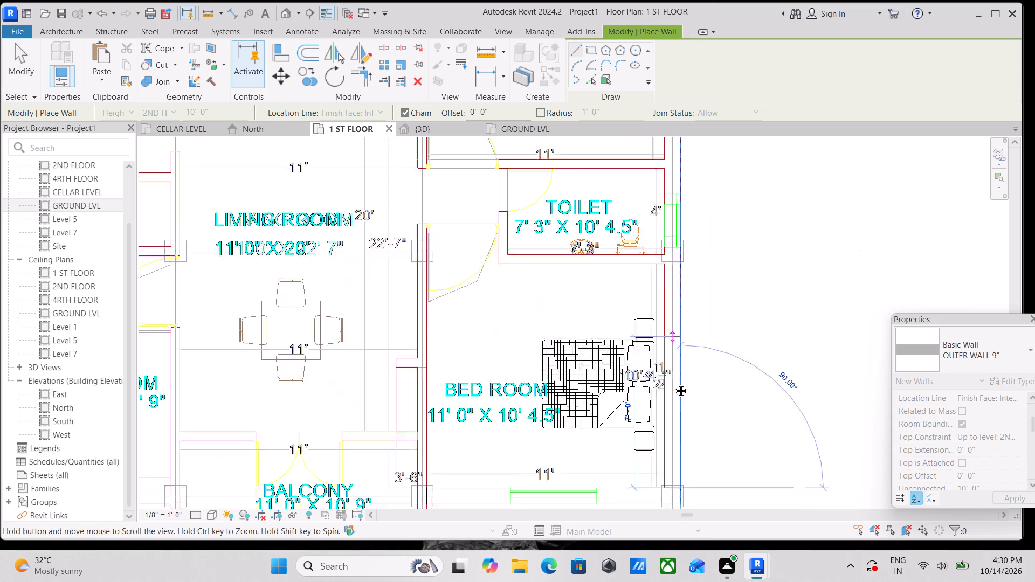
middle_drag(673, 383, 673, 383)
scroll(668, 254, down, 2)
middle_drag(668, 257, 639, 390)
middle_drag(639, 296, 624, 424)
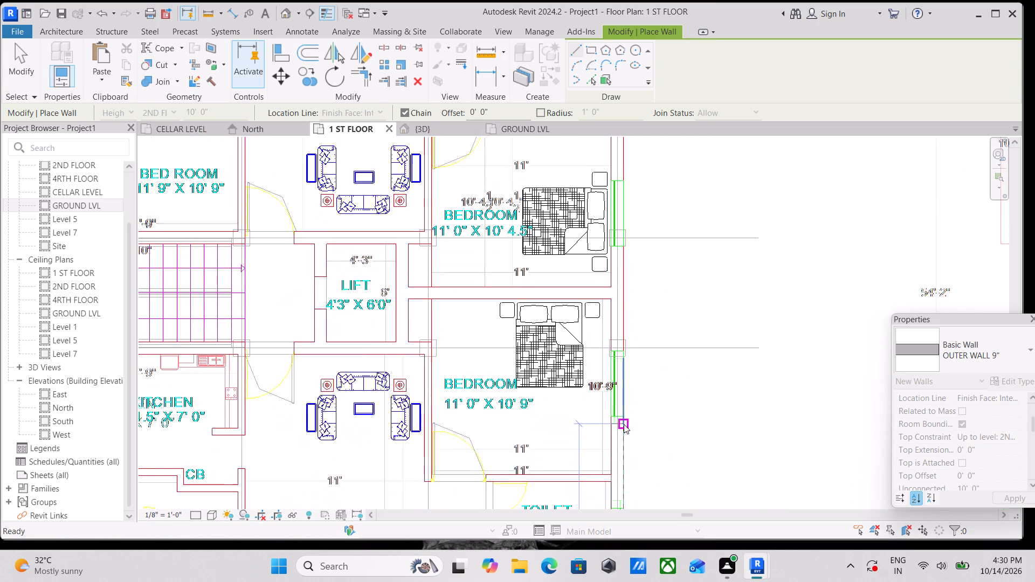
scroll(632, 265, down, 1)
middle_drag(631, 267, 615, 421)
middle_drag(623, 267, 605, 454)
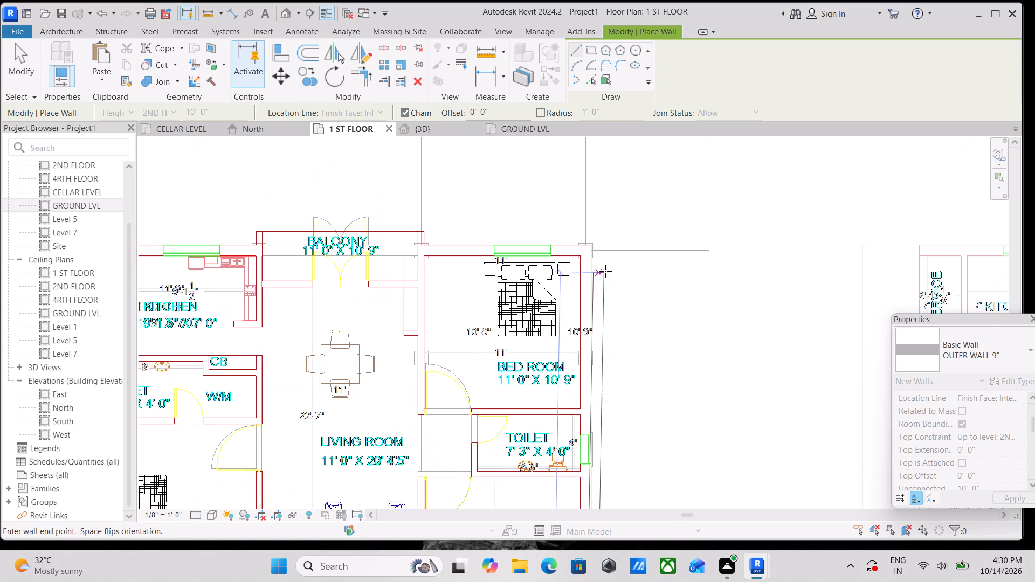
middle_drag(605, 273, 601, 377)
scroll(596, 329, up, 6)
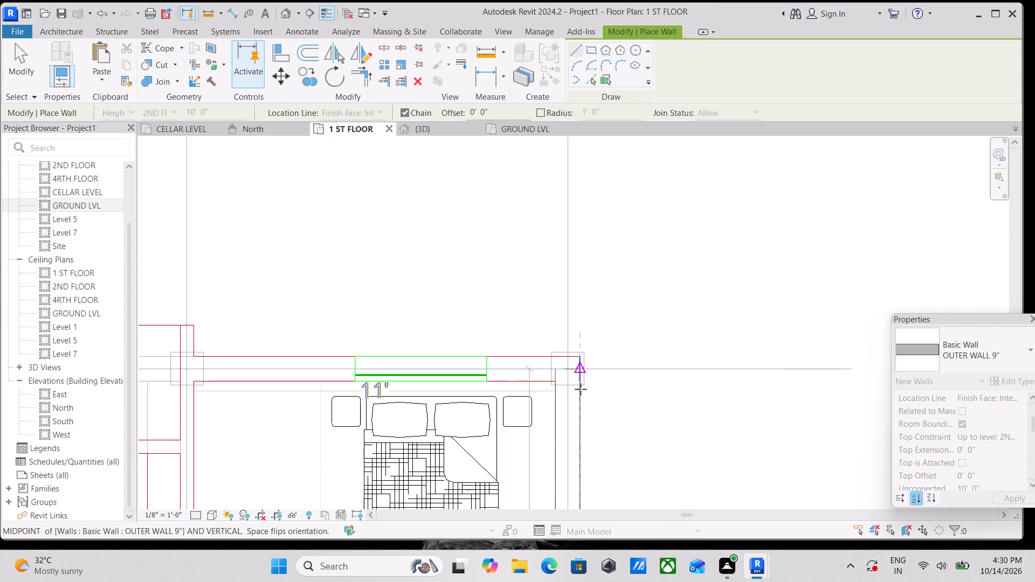
click(580, 361)
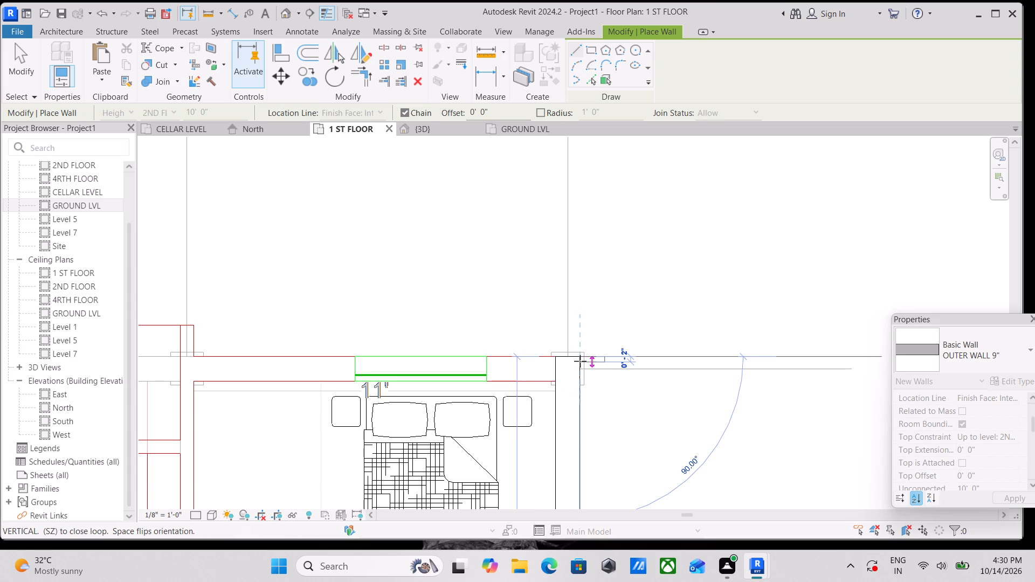
key(Escape)
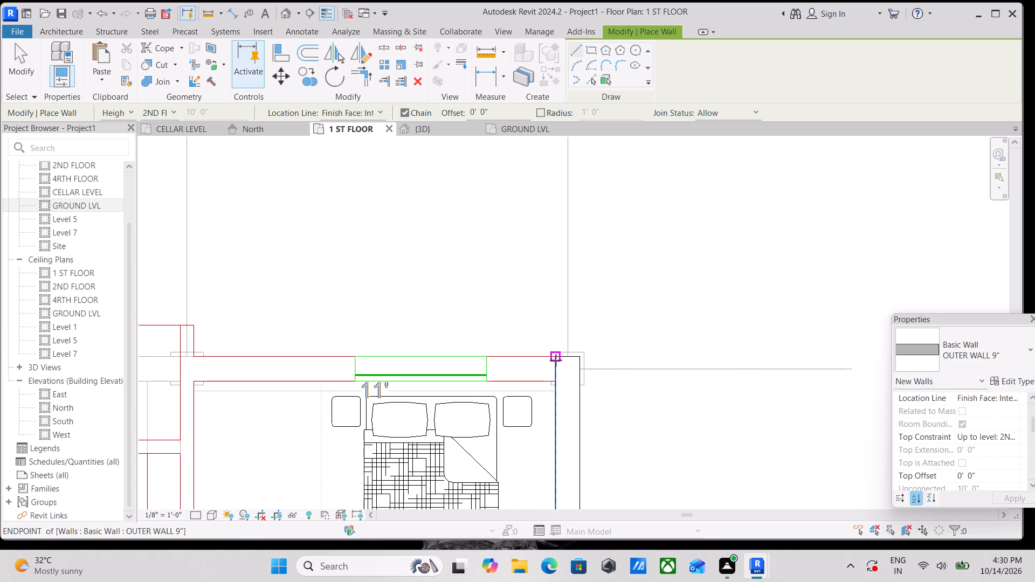
Draw an OUTER WALL 9" wall about 11' long along grid A outside the bedroom, from the grid 4 wall to the balcony's side wall.
click(556, 360)
middle_drag(429, 357, 796, 345)
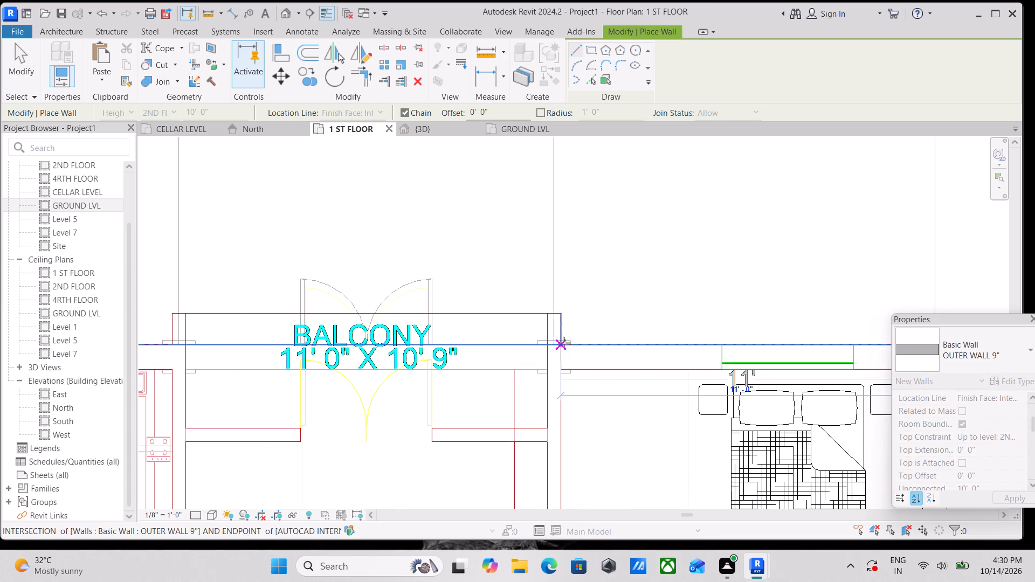
scroll(562, 342, up, 2)
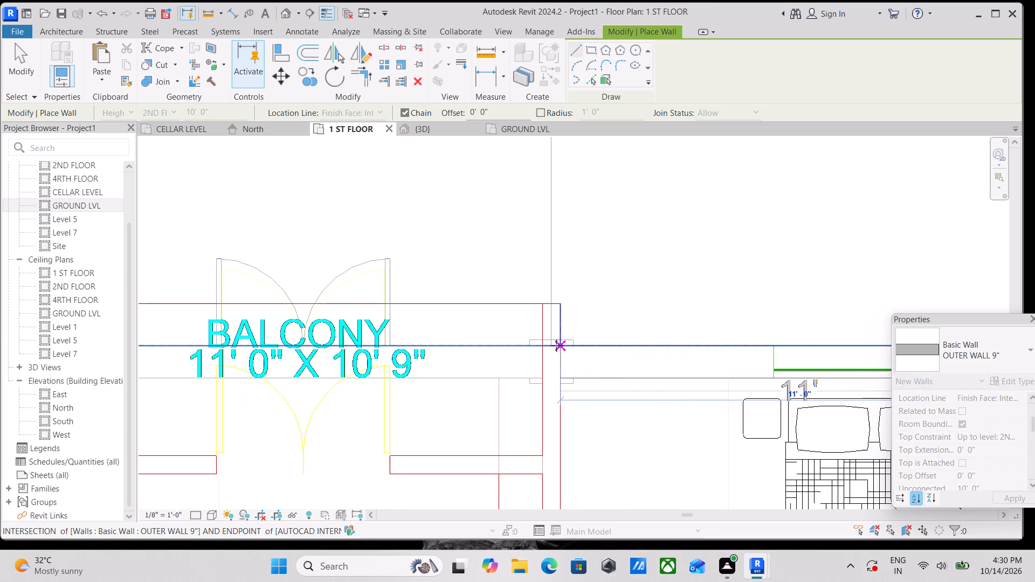
click(556, 345)
key(Escape)
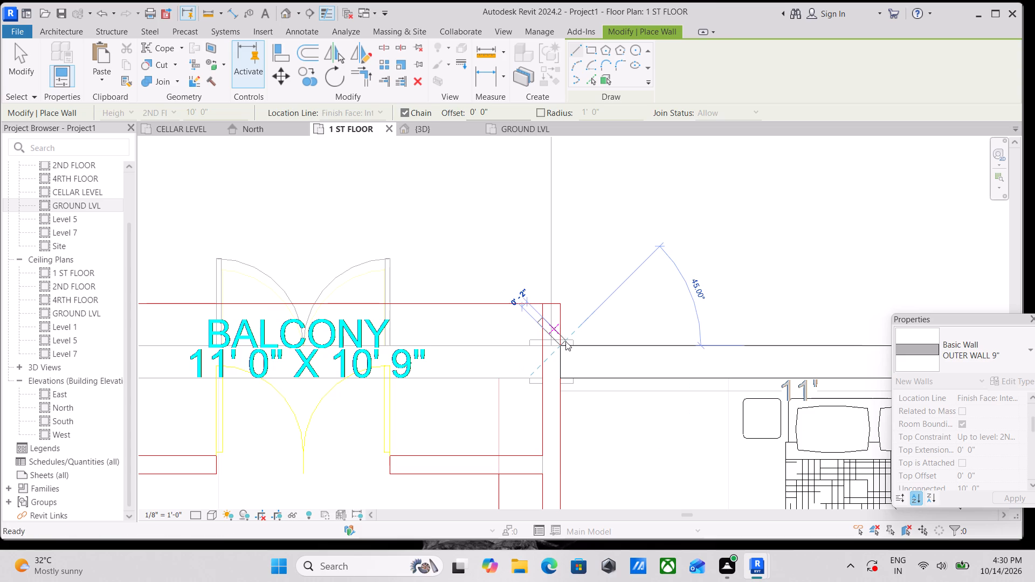
Draw an OUTER WALL 9" wall about 12' 6" long along grid A outside the kitchen, from the balcony's side wall to the service area's outer corner.
scroll(581, 347, down, 11)
middle_drag(674, 363, 674, 262)
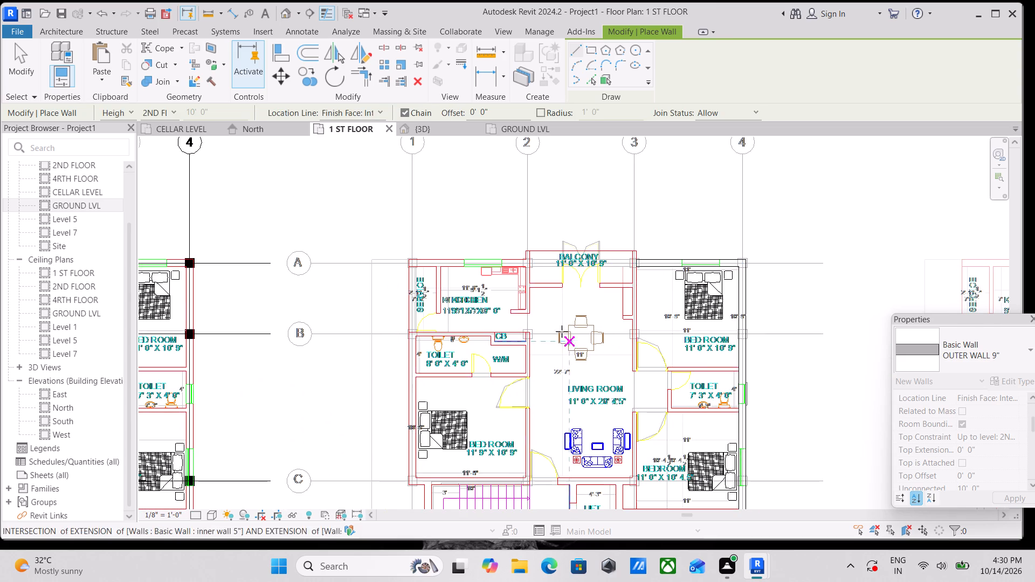
middle_drag(461, 304, 590, 323)
scroll(632, 275, up, 6)
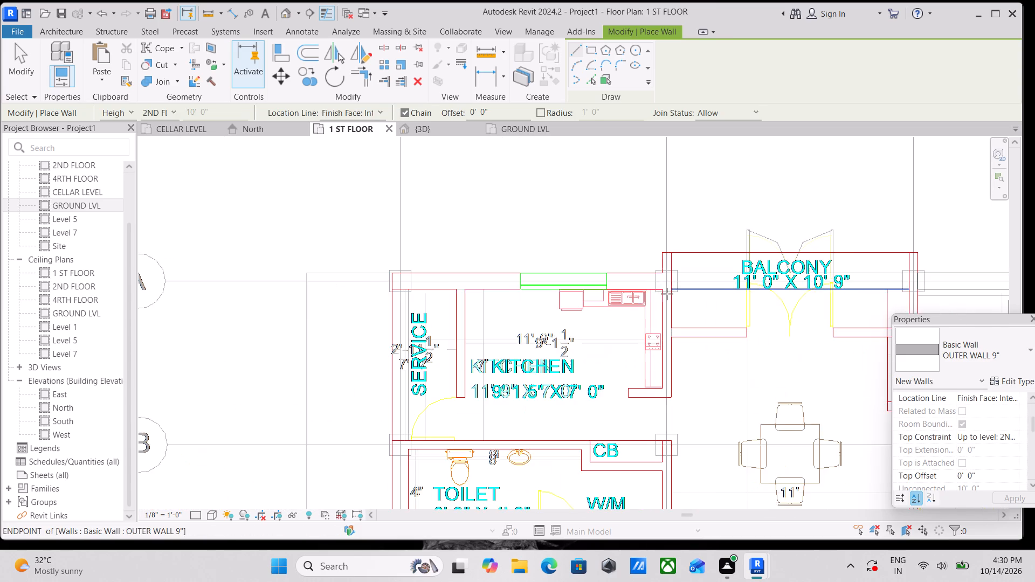
scroll(667, 294, up, 7)
click(682, 267)
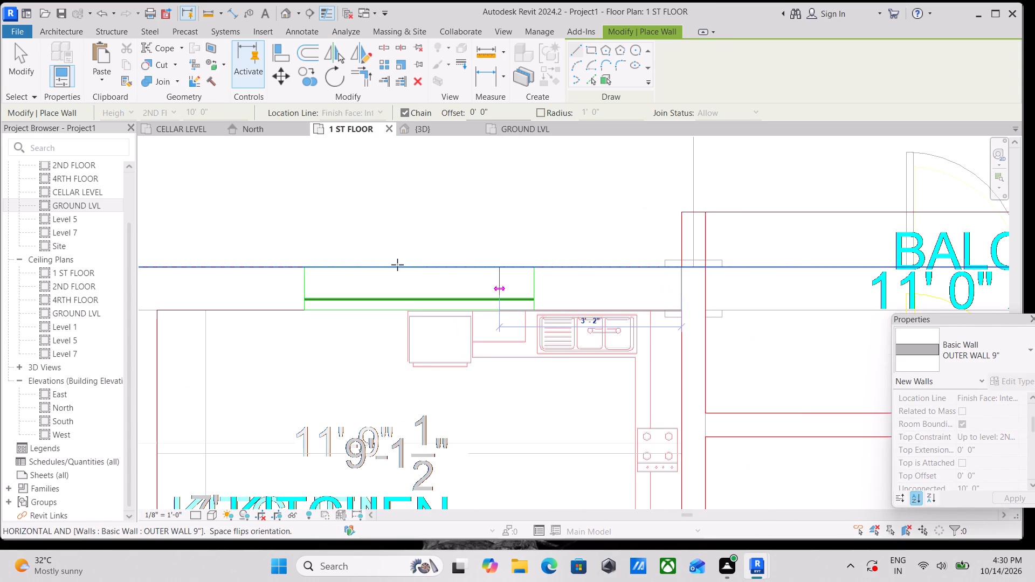
middle_drag(397, 265, 859, 287)
middle_drag(473, 276, 659, 280)
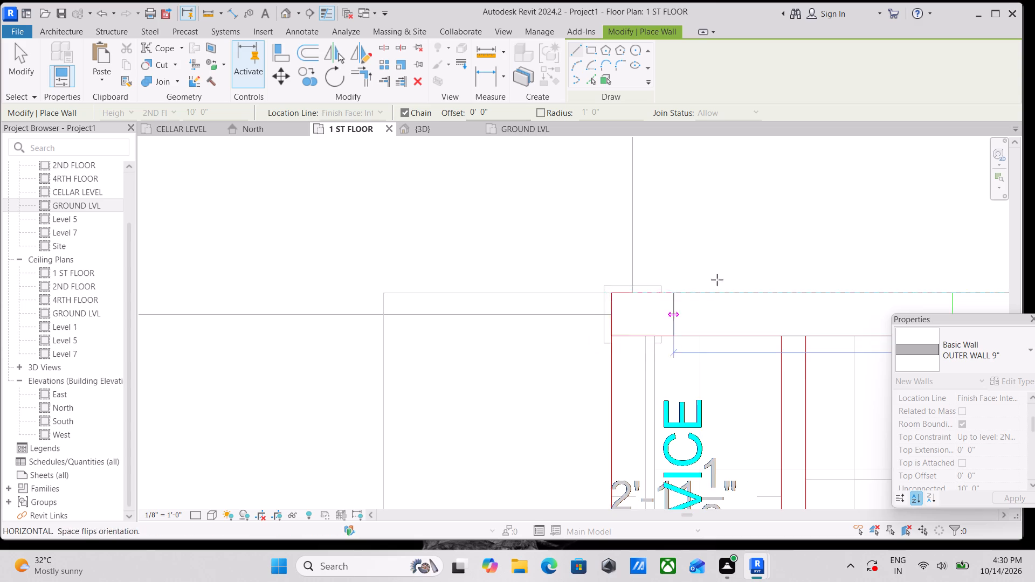
scroll(723, 278, down, 2)
middle_drag(723, 278, 457, 211)
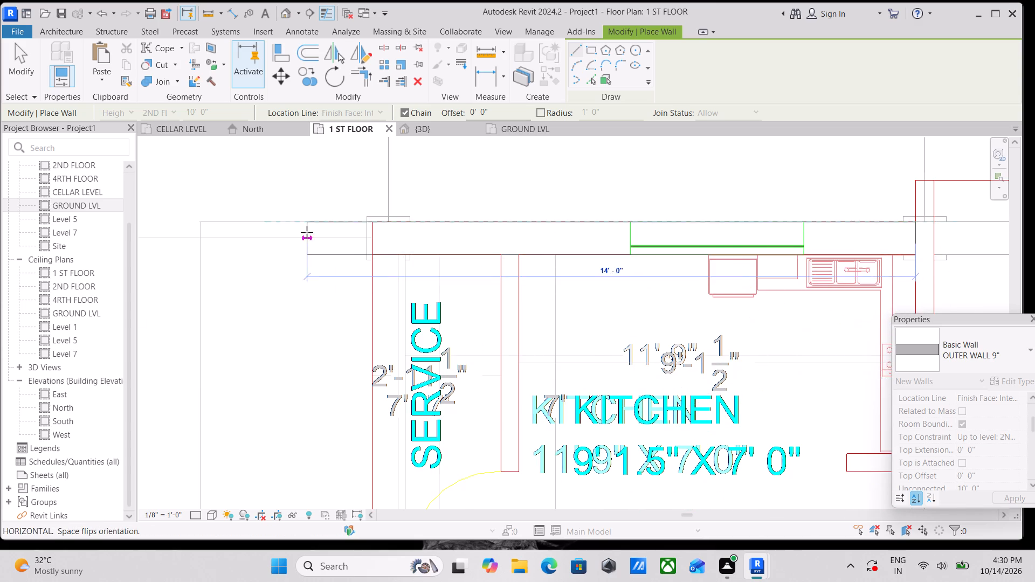
middle_drag(307, 232, 465, 252)
click(532, 240)
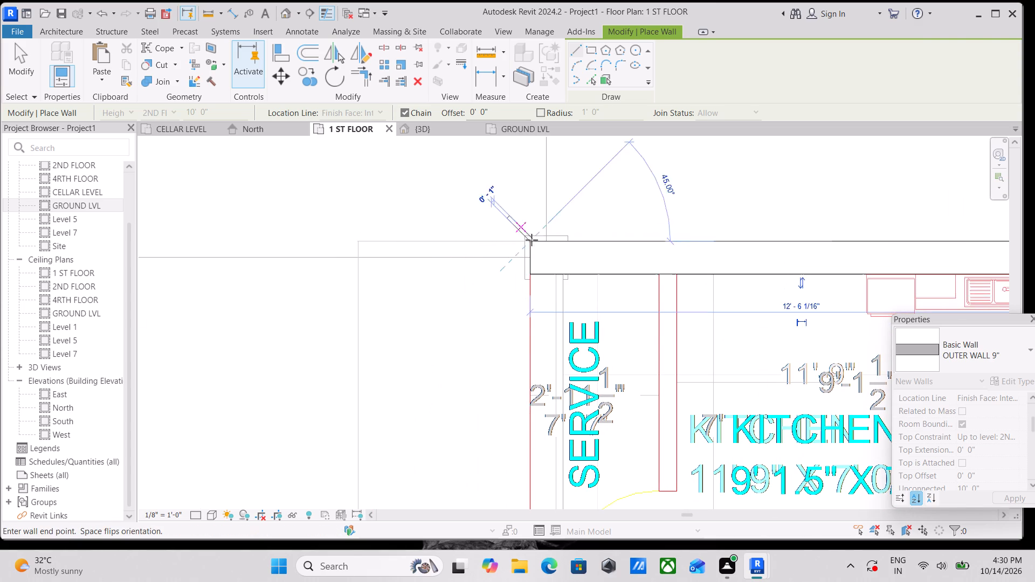
Draw an OUTER WALL 9" wall along grid 1 from the service area's corner at grid A to the bedroom corner at grid C.
scroll(515, 330, down, 2)
middle_drag(515, 330, 527, 254)
scroll(536, 380, down, 1)
middle_drag(536, 379, 536, 237)
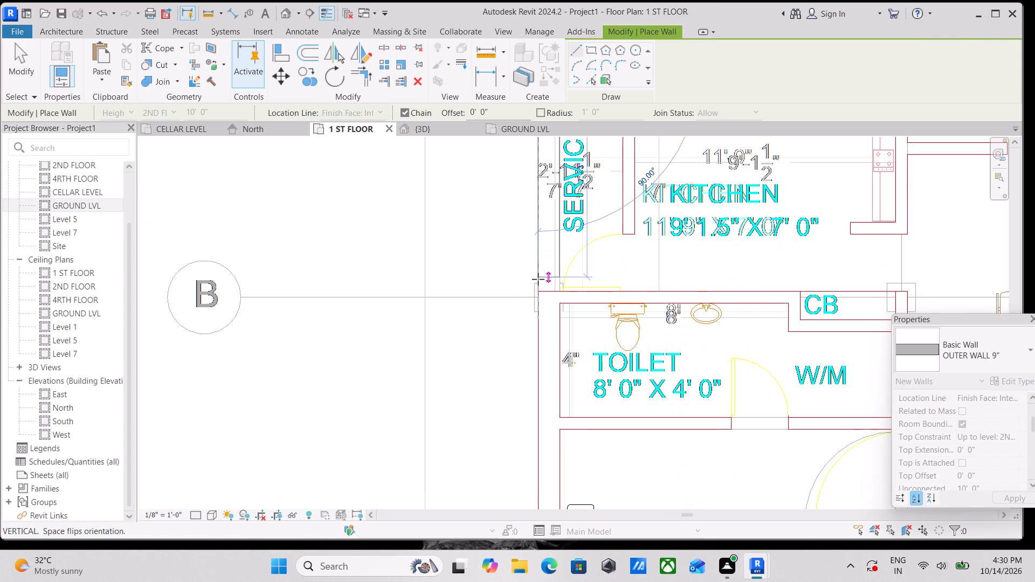
scroll(544, 303, down, 1)
middle_drag(542, 300, 532, 195)
middle_drag(523, 338, 527, 303)
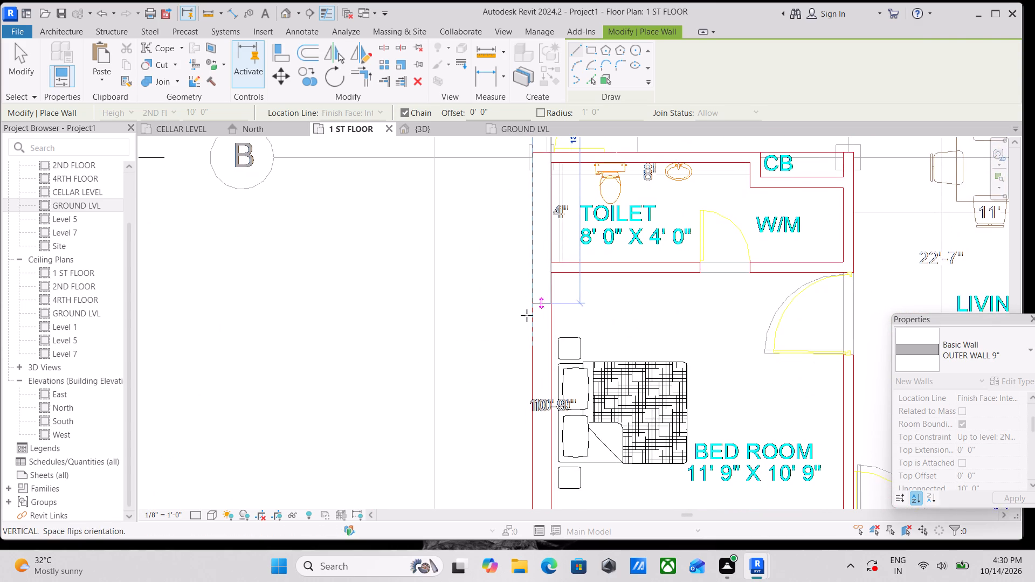
scroll(538, 391, down, 1)
middle_drag(539, 404, 535, 231)
scroll(532, 362, up, 3)
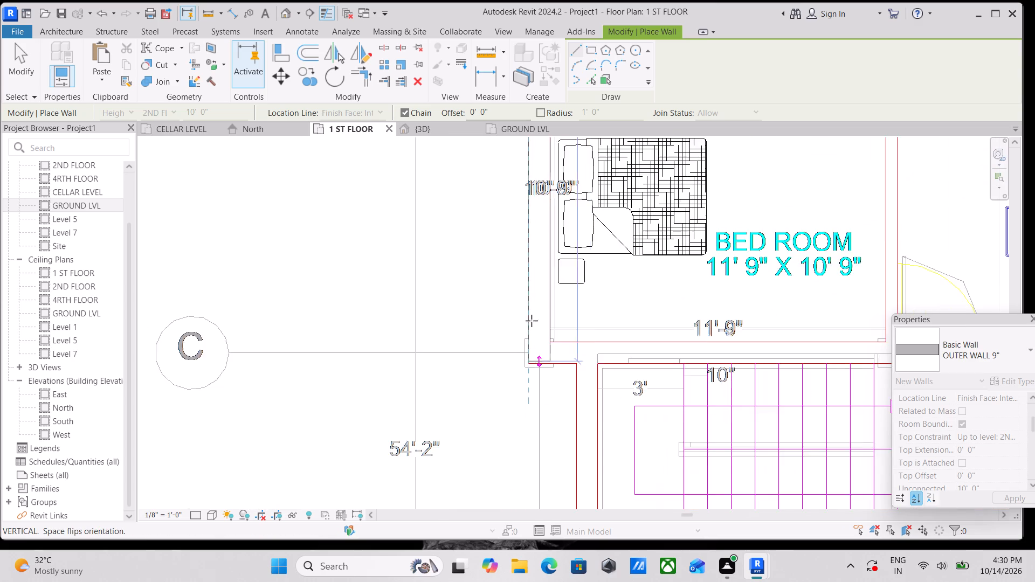
scroll(532, 366, up, 3)
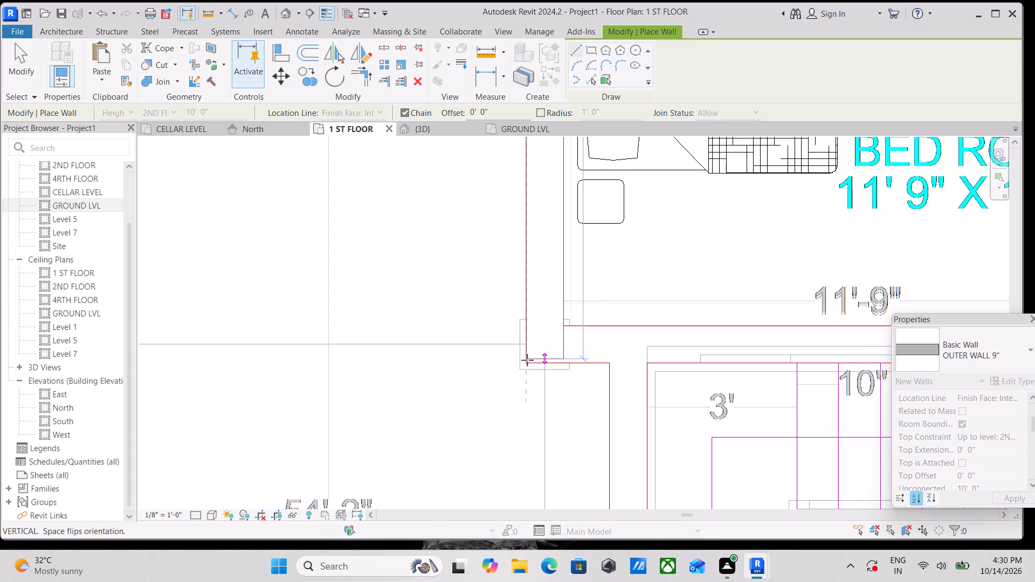
scroll(527, 364, up, 3)
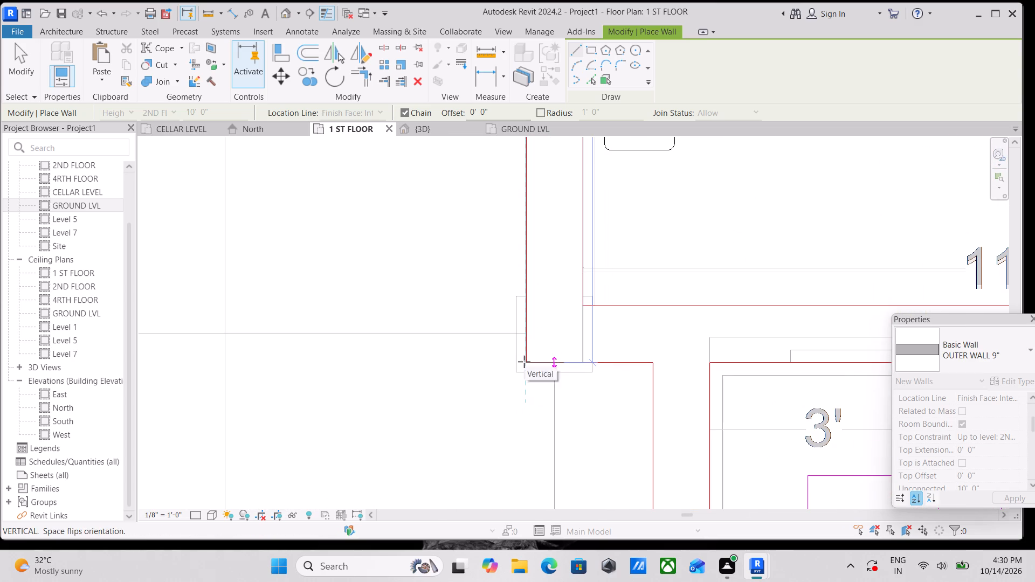
click(528, 361)
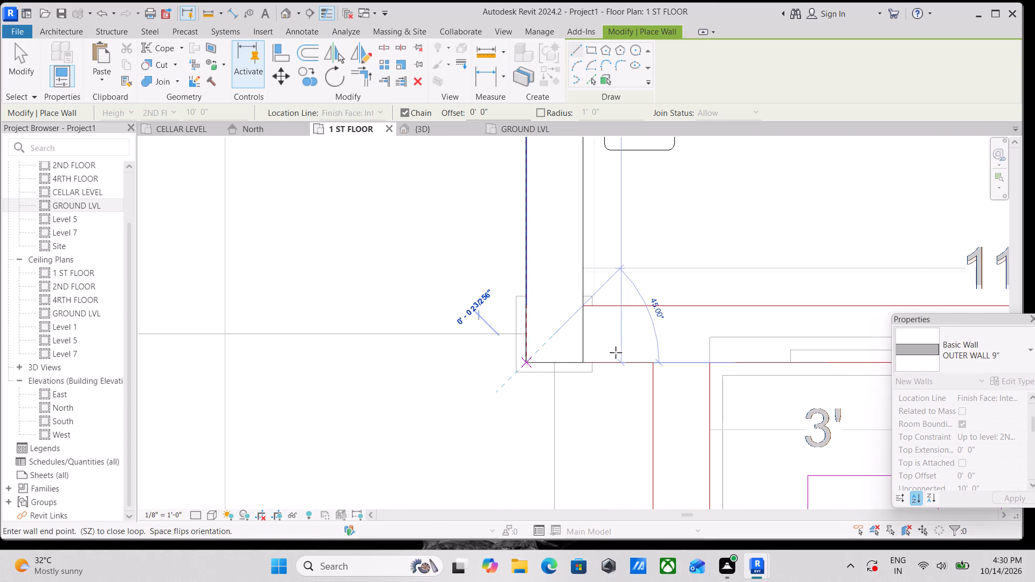
Continue the OUTER WALL 9" wall around the staircase recess, stepping in at grid C, following its side to grid D and returning towards grid 1.
scroll(583, 386, down, 2)
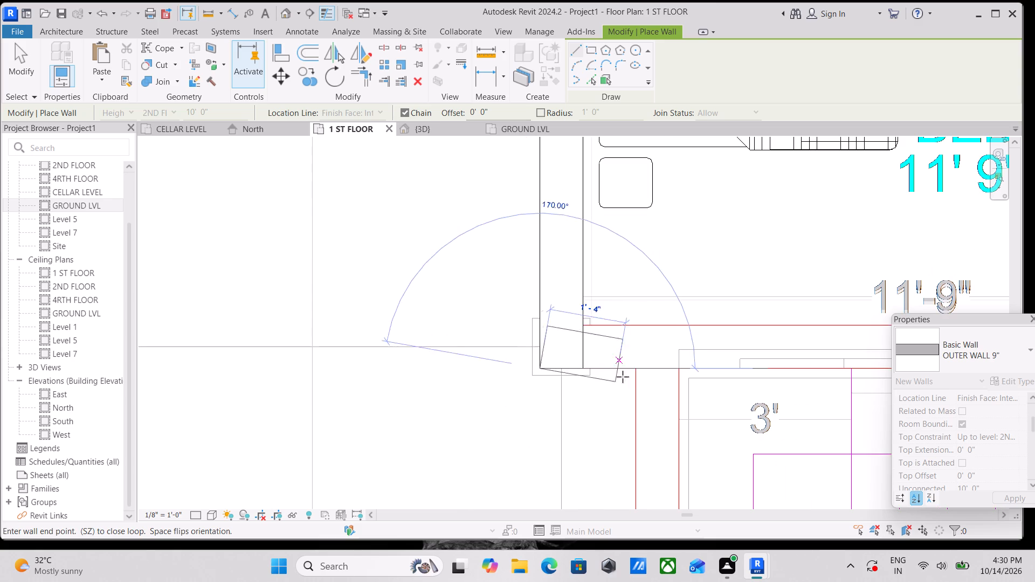
click(637, 369)
middle_drag(654, 431, 632, 278)
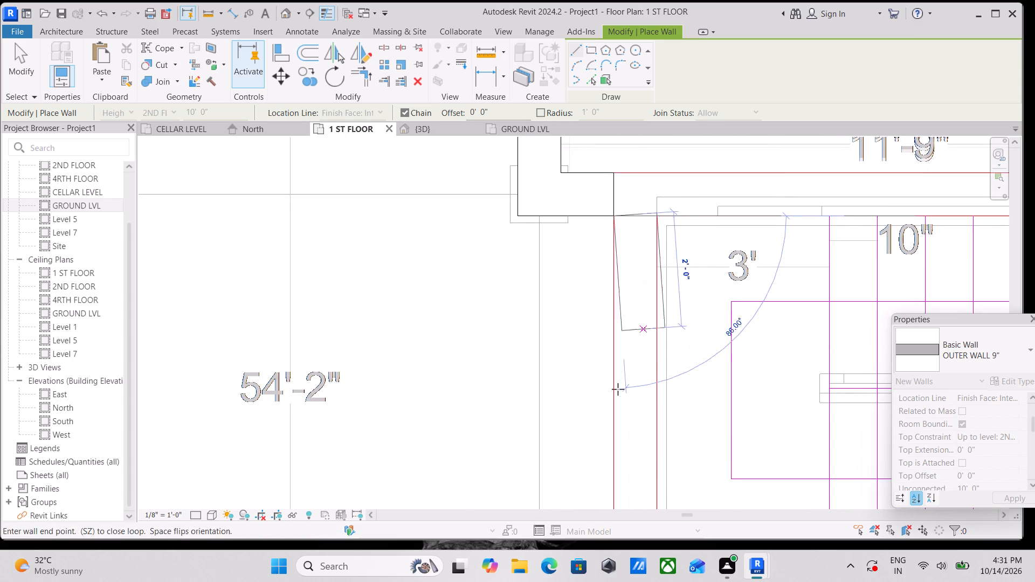
scroll(618, 397, down, 1)
middle_drag(618, 397, 611, 235)
middle_drag(611, 338, 610, 296)
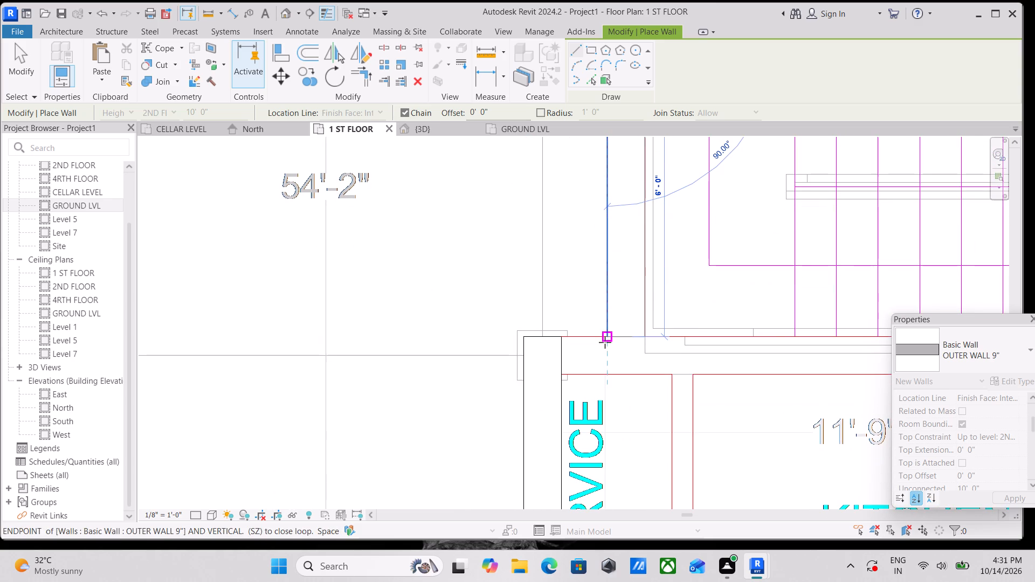
click(608, 337)
click(564, 339)
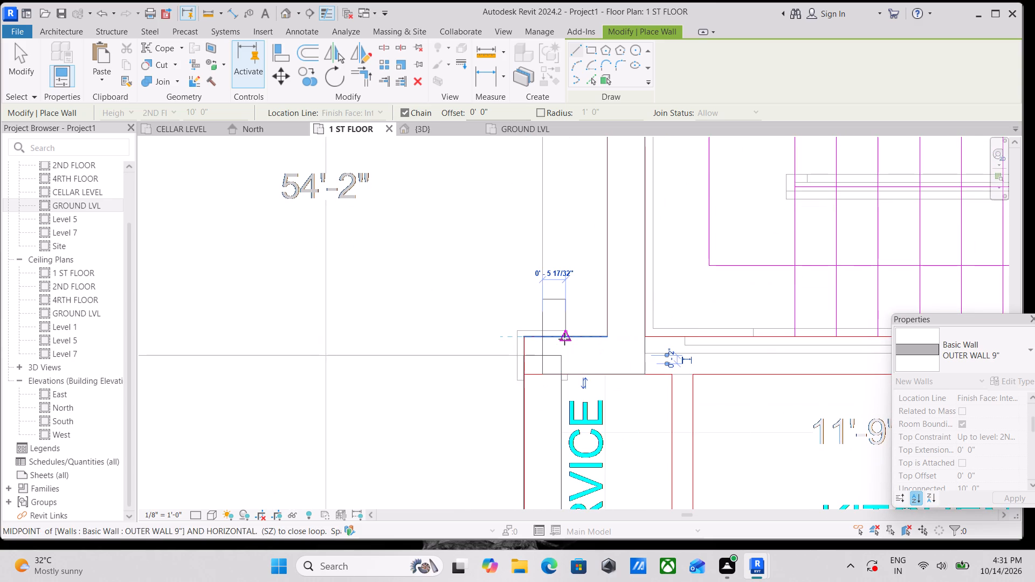
key(Escape)
Set the wall type to inner wall 5" for the partitions of the kitchen and service area near grid A.
scroll(564, 339, down, 8)
scroll(605, 369, down, 2)
middle_drag(610, 403, 598, 306)
scroll(598, 315, down, 2)
middle_drag(604, 344, 589, 282)
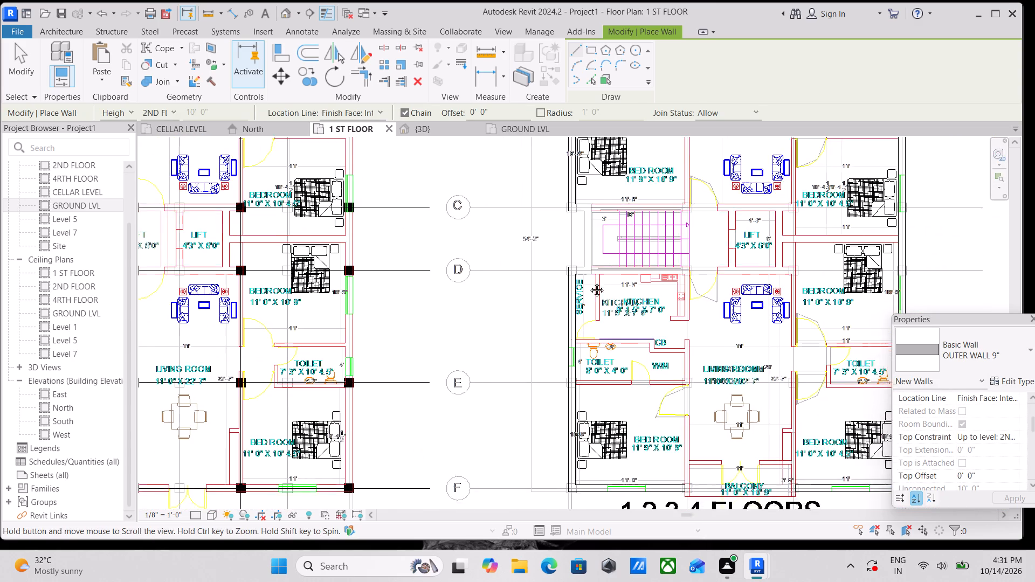
middle_drag(589, 282, 586, 257)
middle_drag(602, 324, 545, 489)
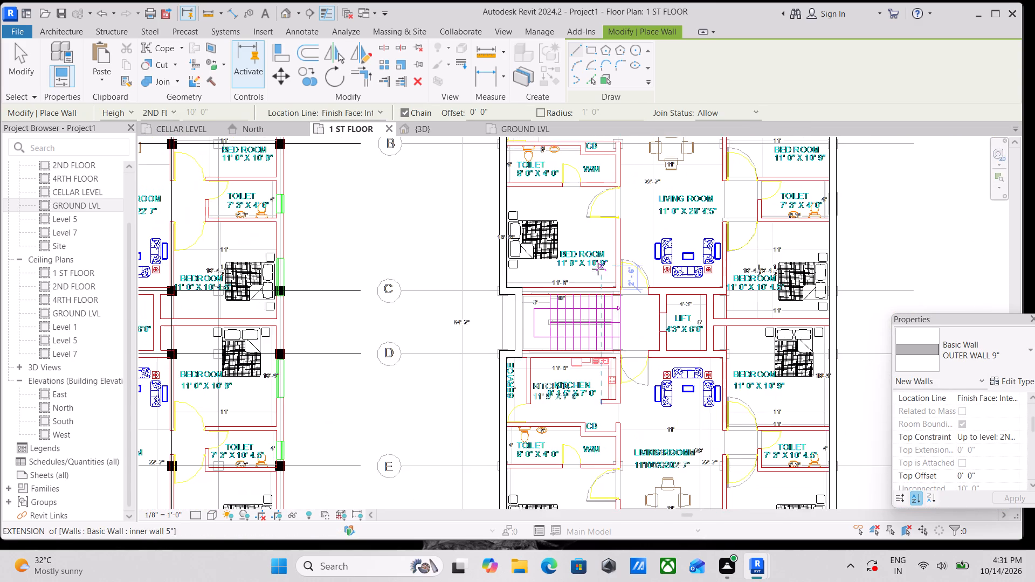
middle_drag(567, 475, 562, 510)
middle_drag(599, 345, 546, 530)
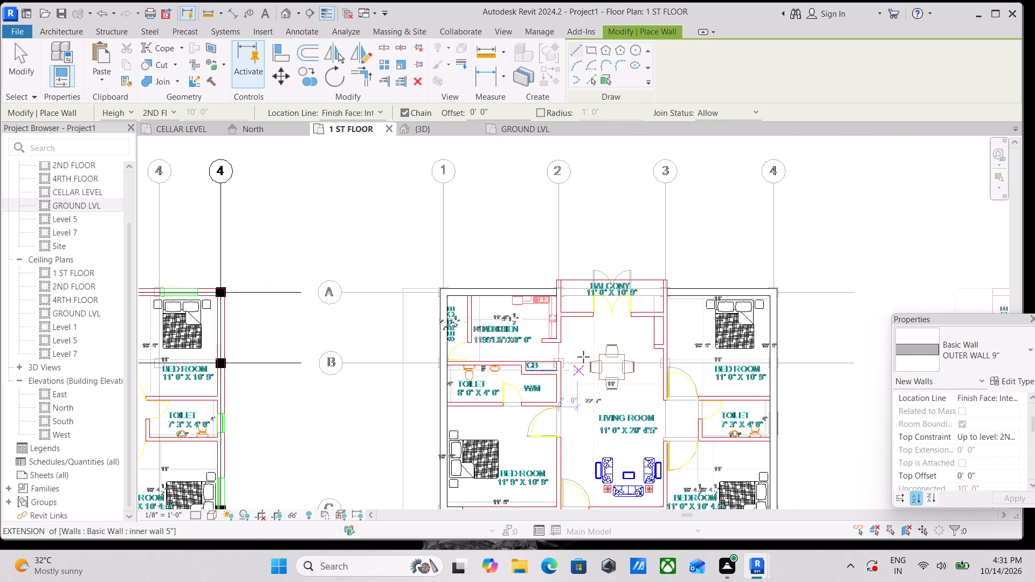
scroll(749, 315, up, 2)
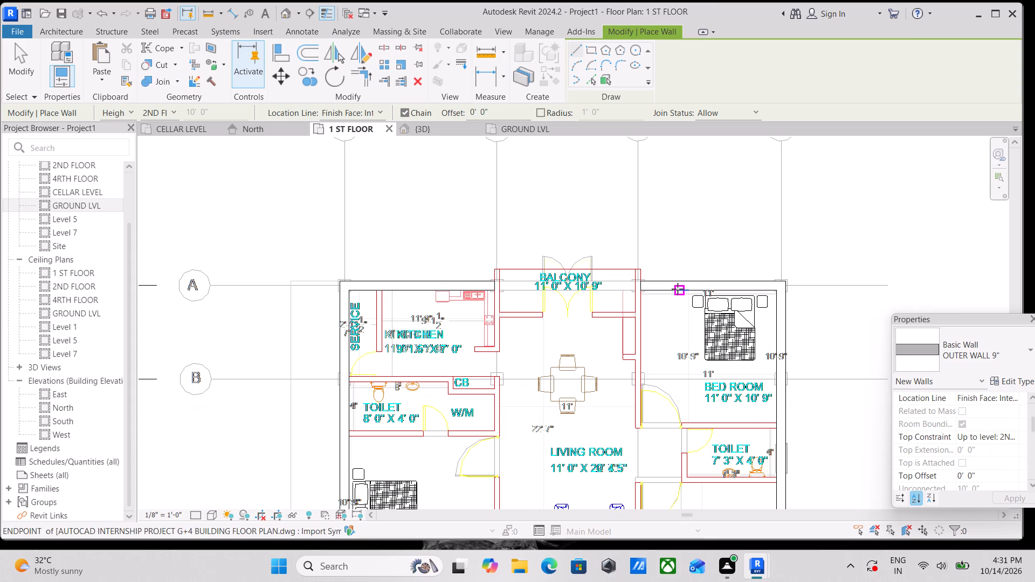
text(wa)
scroll(372, 323, up, 3)
click(1009, 361)
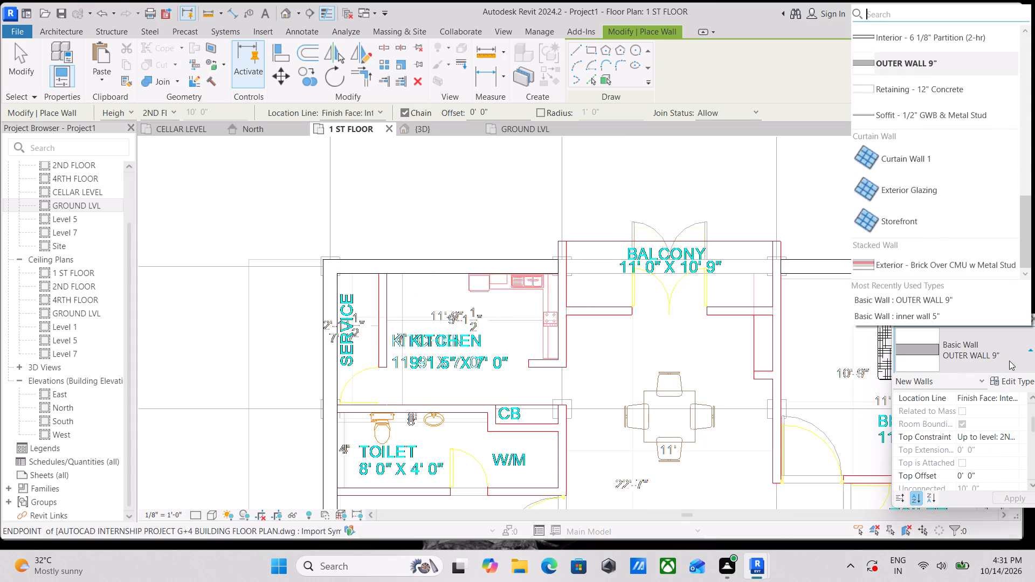
scroll(946, 84, up, 1)
scroll(935, 133, up, 2)
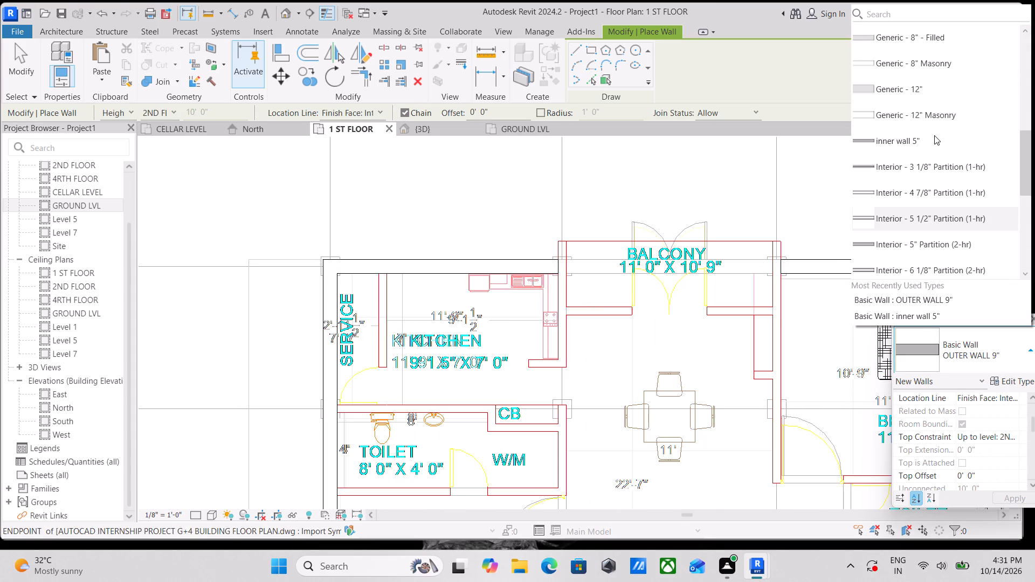
scroll(932, 126, up, 2)
scroll(931, 126, down, 3)
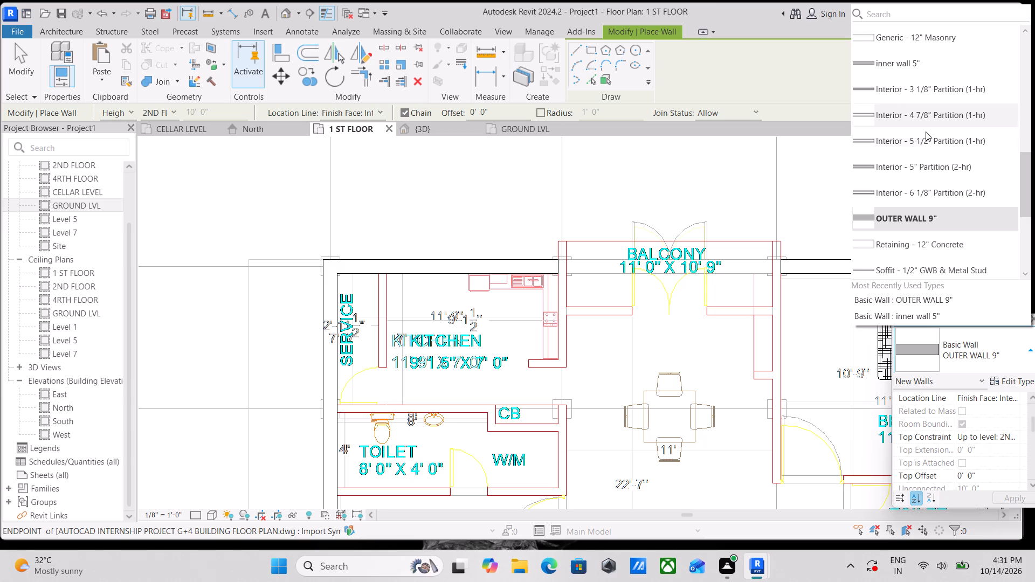
scroll(882, 192, down, 2)
scroll(886, 180, up, 8)
scroll(886, 180, down, 2)
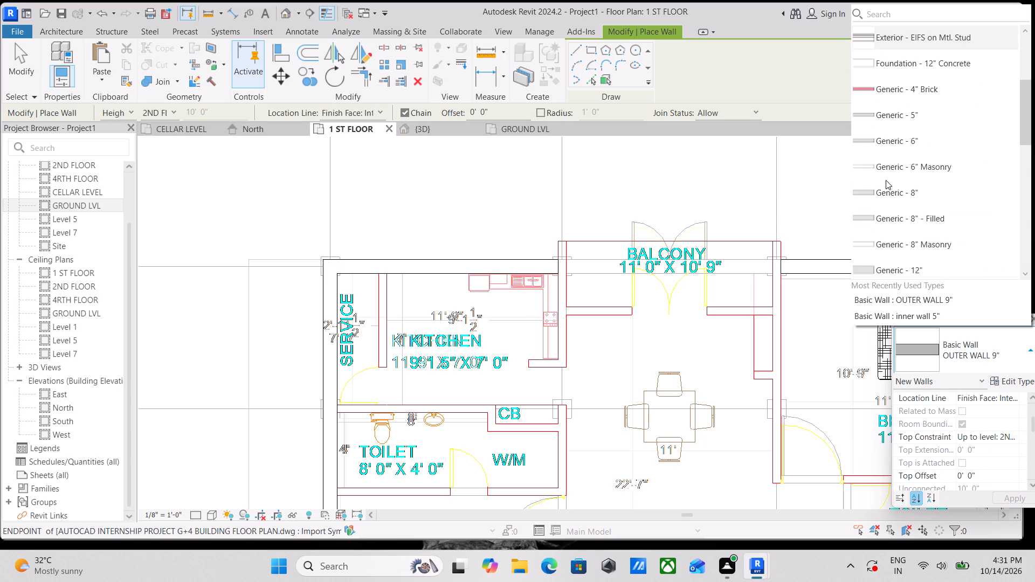
scroll(886, 180, down, 13)
scroll(884, 188, up, 3)
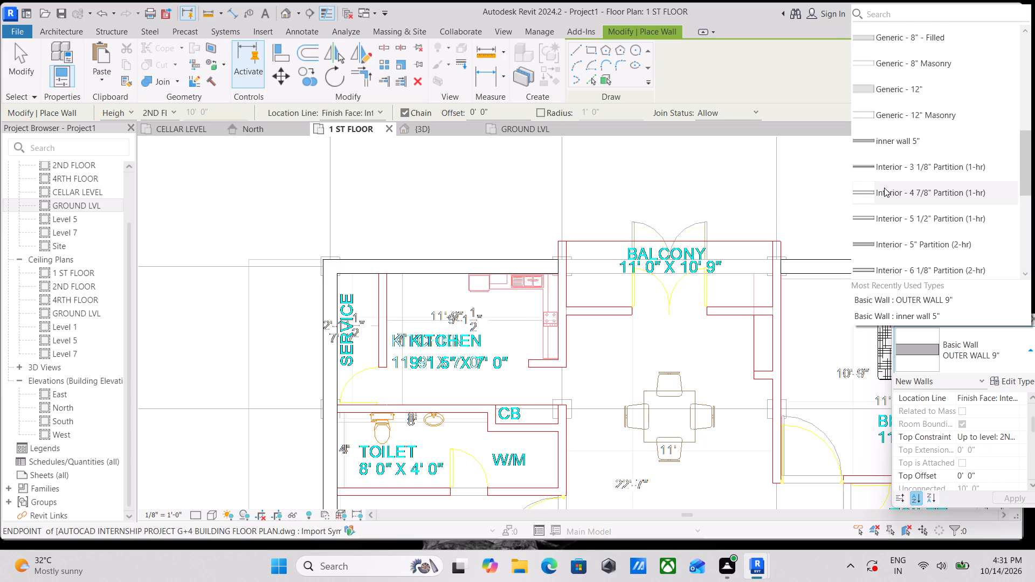
scroll(884, 188, down, 2)
scroll(884, 188, up, 3)
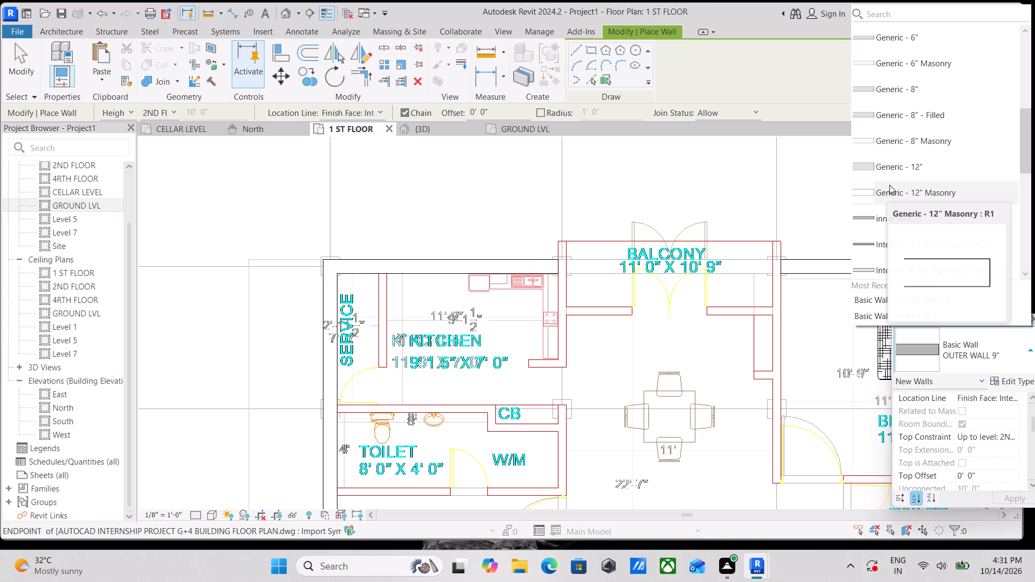
click(905, 213)
Draw an inner wall 5" partition between the service area and kitchen, from the grid A outer wall to the toilet's wall line.
scroll(368, 287, up, 4)
click(391, 258)
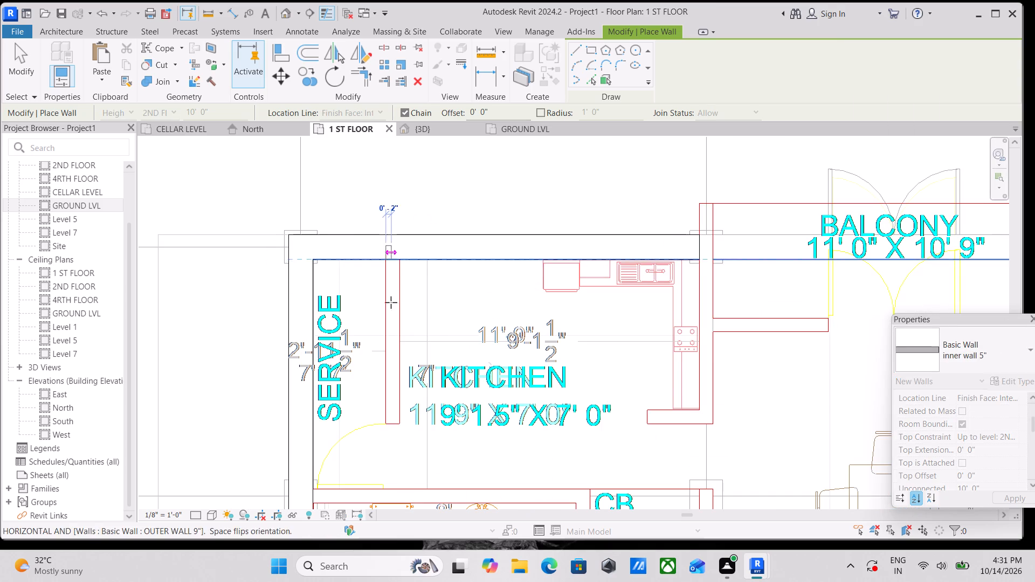
middle_drag(391, 380, 395, 231)
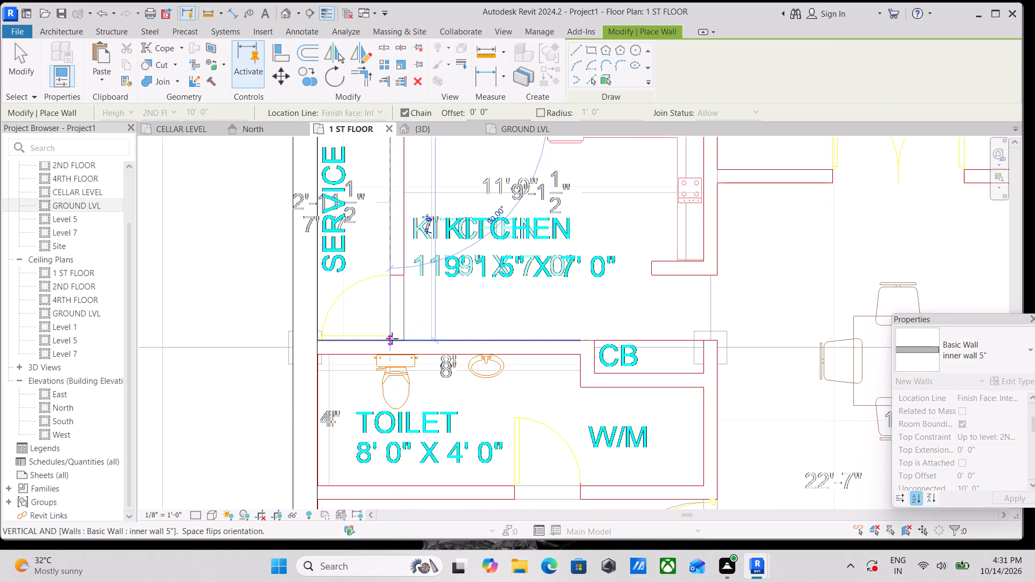
click(392, 342)
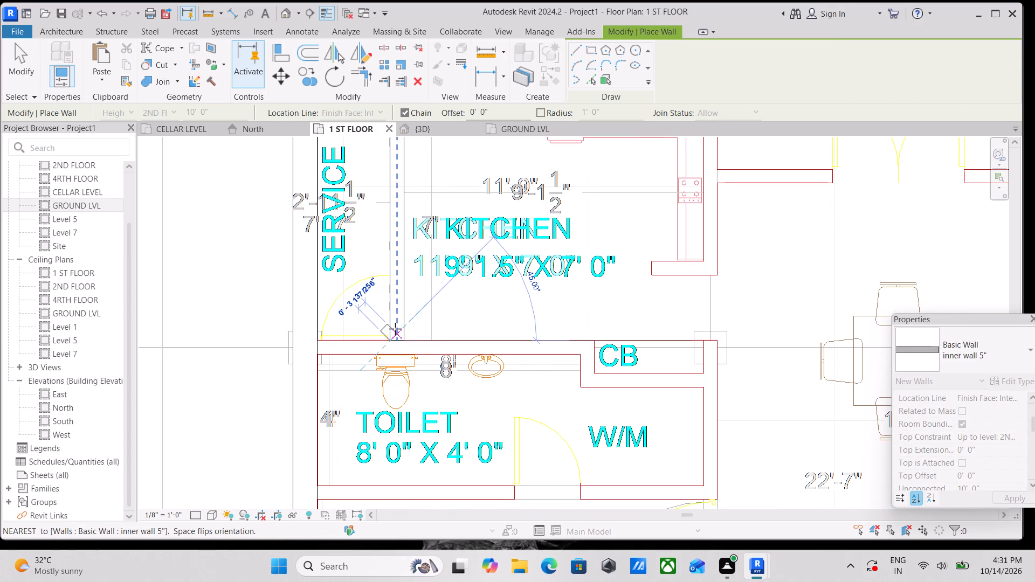
key(Escape)
Draw the kitchen's inner wall 5" partition on the balcony and living room side, ending with a return about 1' 7" long.
scroll(444, 292, down, 4)
middle_drag(477, 289, 509, 248)
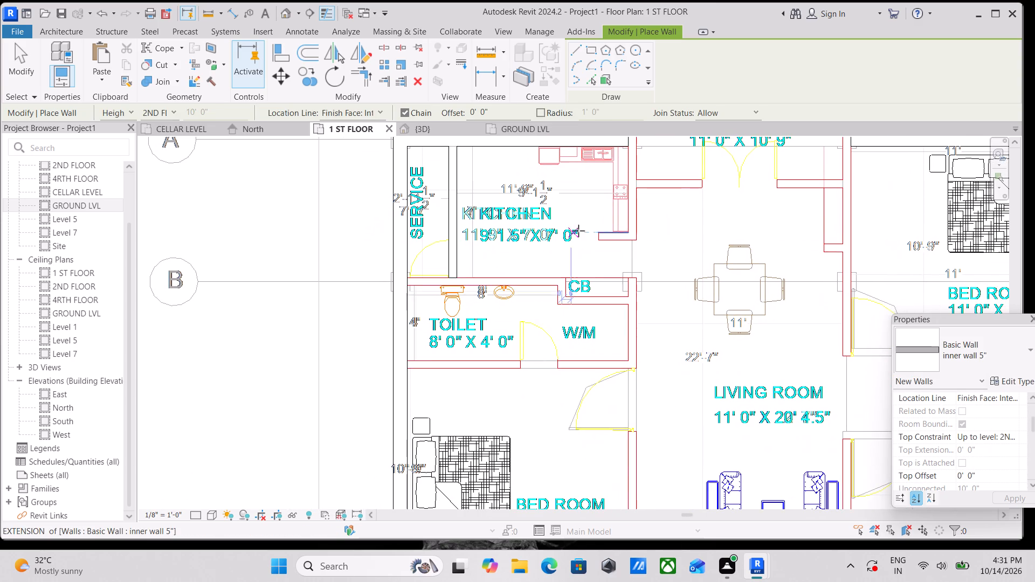
middle_drag(556, 220, 530, 334)
scroll(624, 273, up, 3)
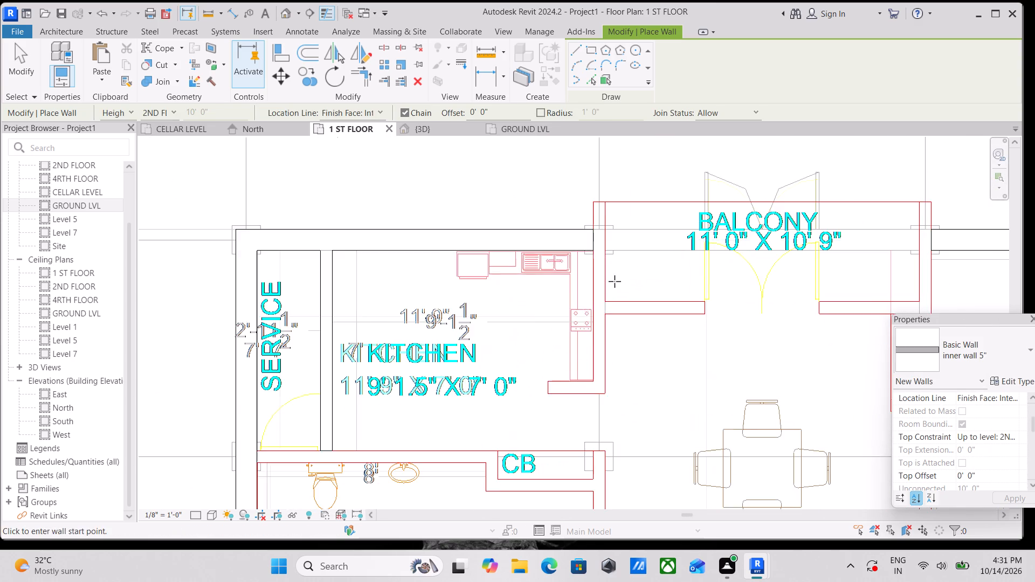
scroll(593, 265, up, 2)
click(592, 249)
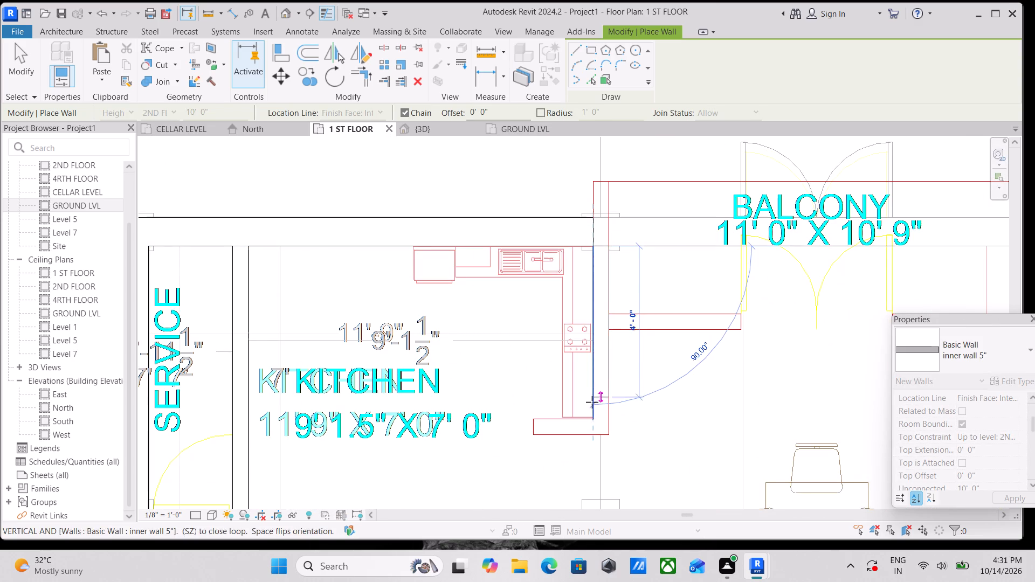
click(591, 415)
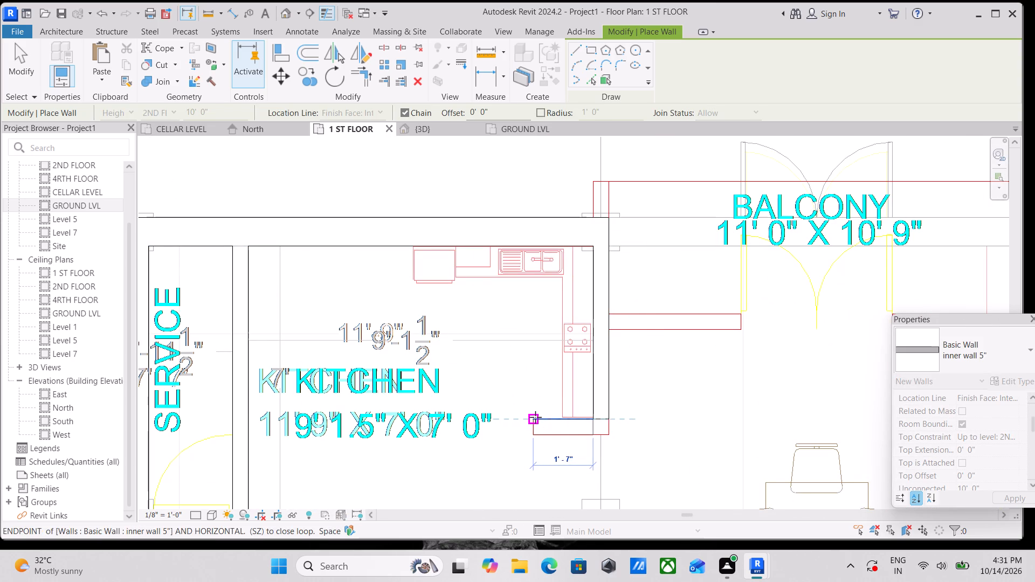
click(535, 417)
key(Escape)
Draw inner wall 5" walls about 8' 5" along the 8' 0" X 4' 0" toilet's kitchen side, continuing around the CB recess to its far edge.
scroll(537, 401, down, 5)
middle_drag(534, 342, 523, 171)
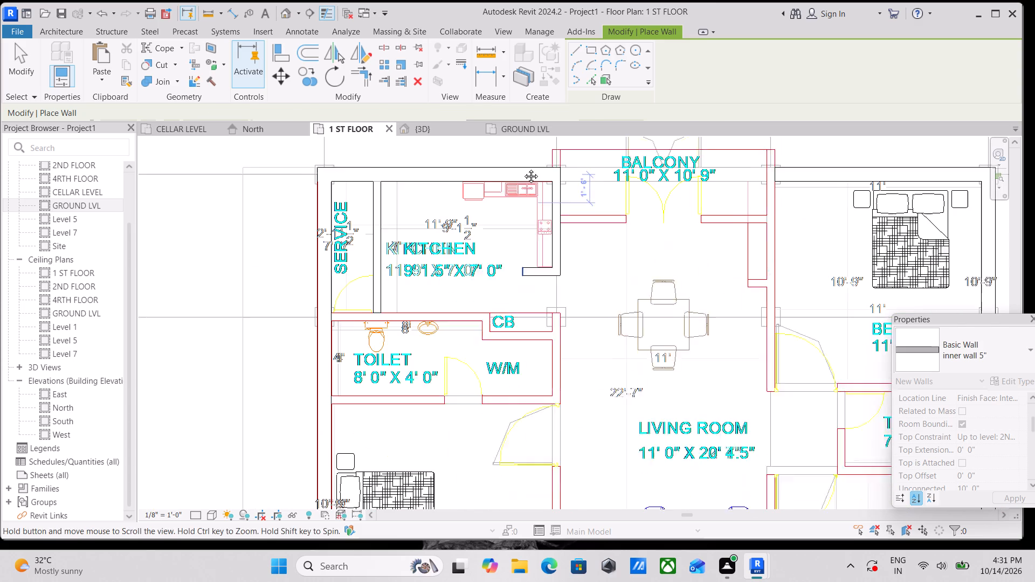
scroll(363, 280, up, 7)
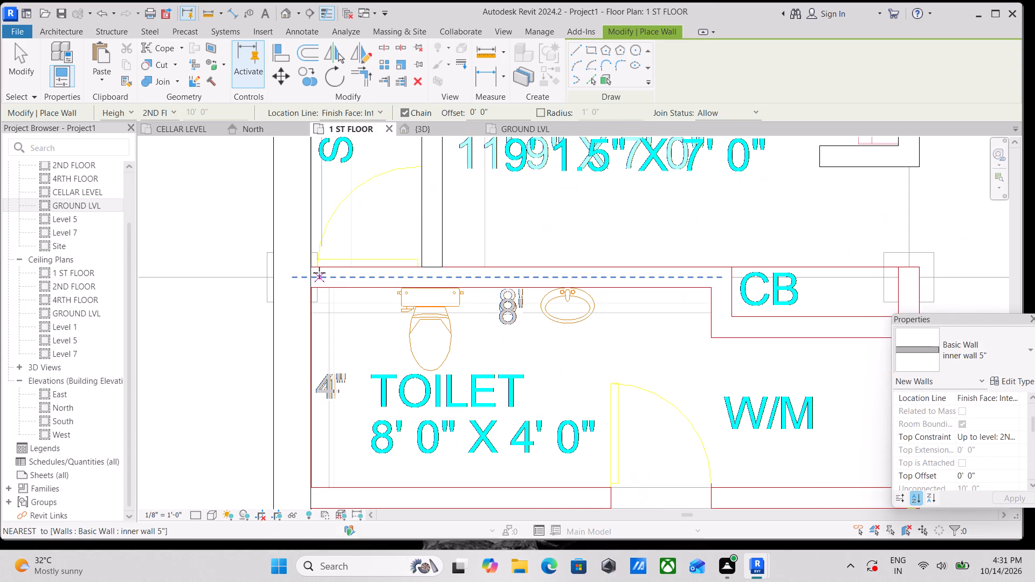
click(309, 266)
middle_drag(589, 264, 422, 268)
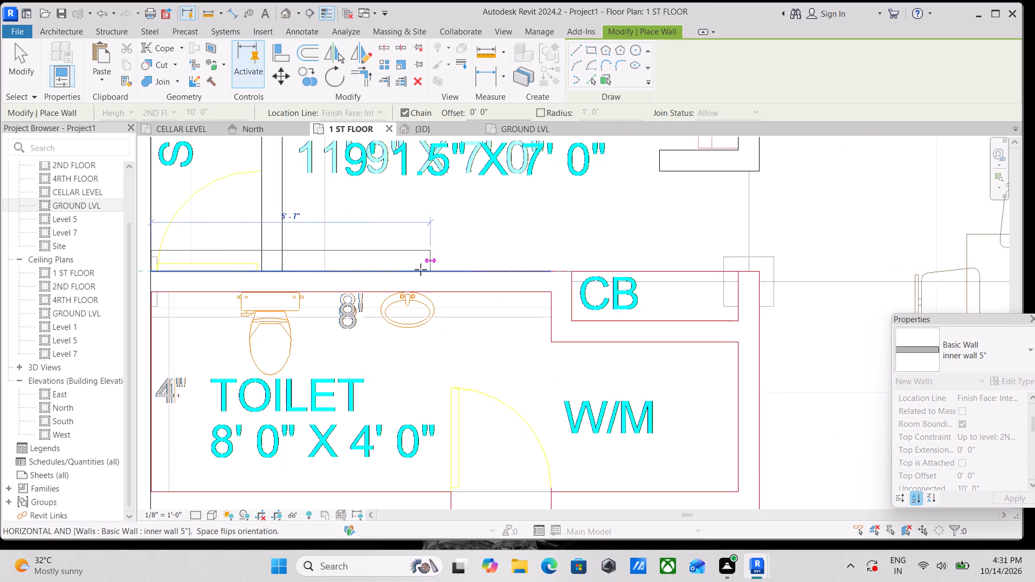
key(space)
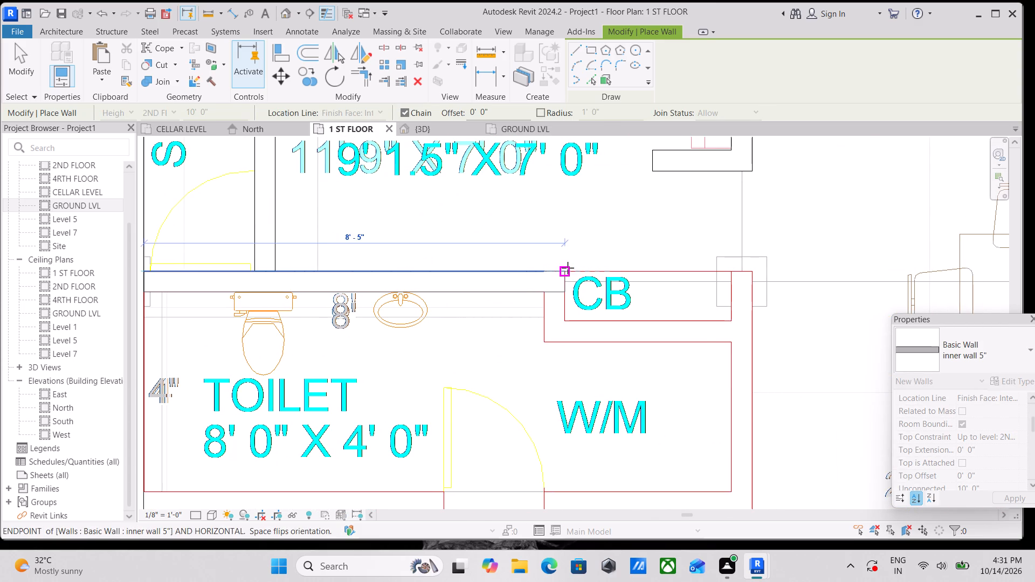
click(568, 268)
click(566, 320)
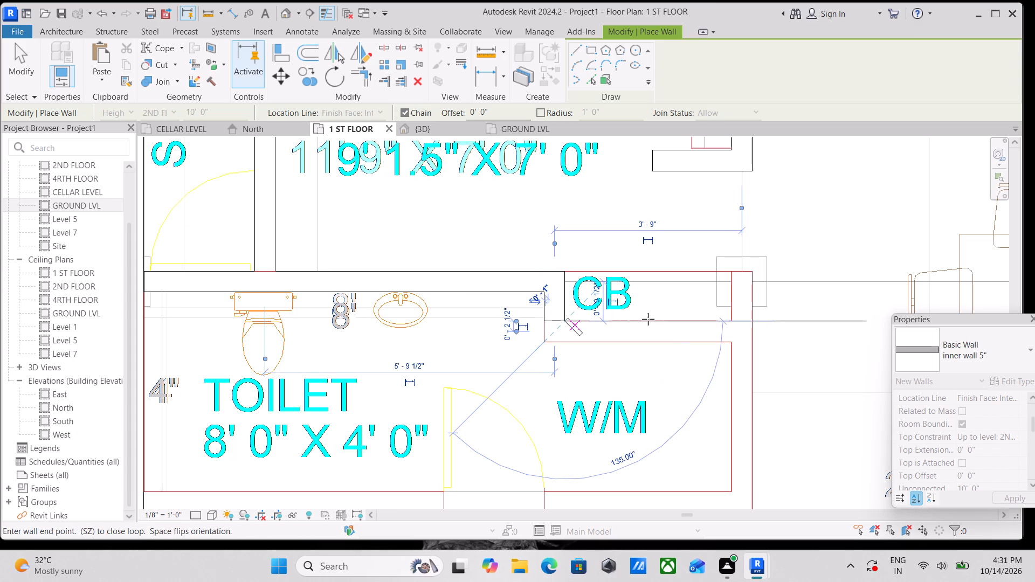
click(734, 322)
key(Escape)
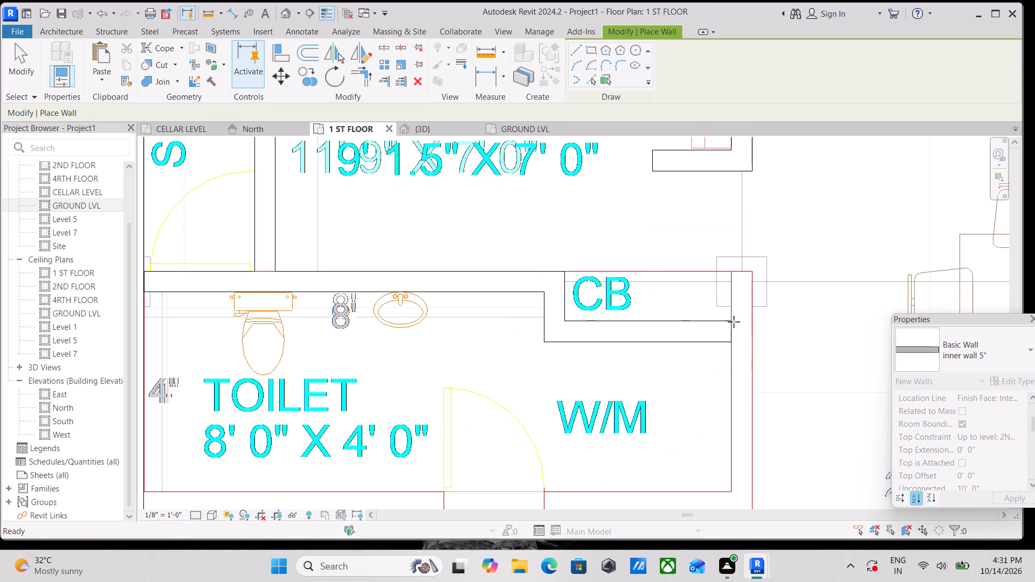
Draw inner wall 5" walls from the CB recess down the W/M side and along the toilet's bedroom side to the grid A outer wall.
click(757, 271)
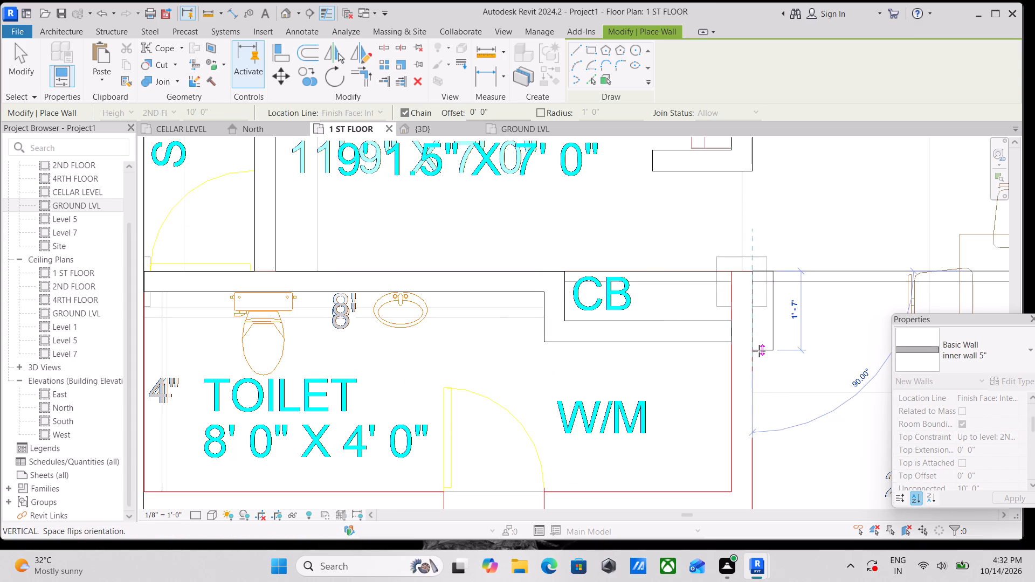
middle_drag(759, 351, 733, 253)
key(space)
middle_drag(742, 308, 713, 210)
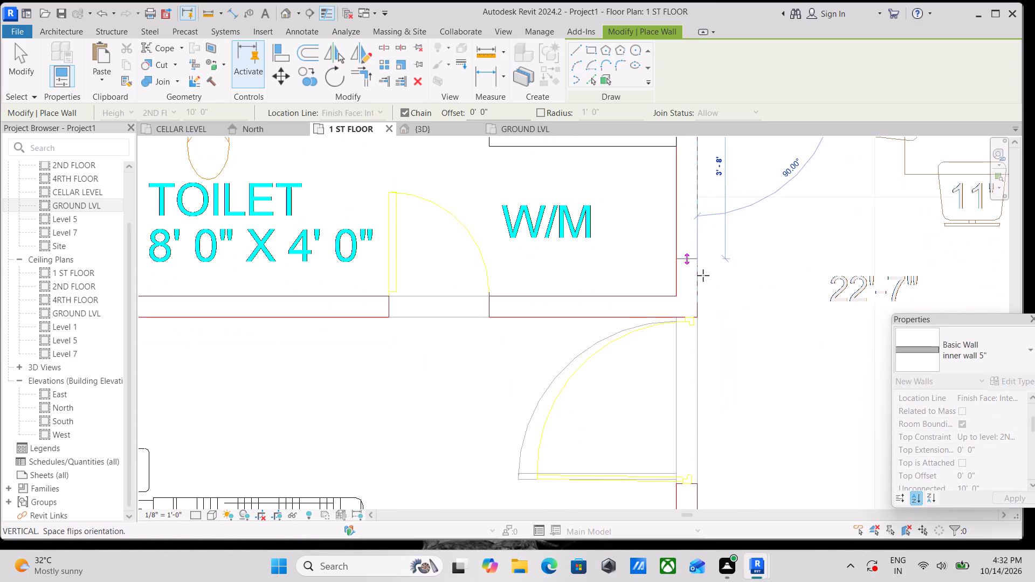
click(698, 317)
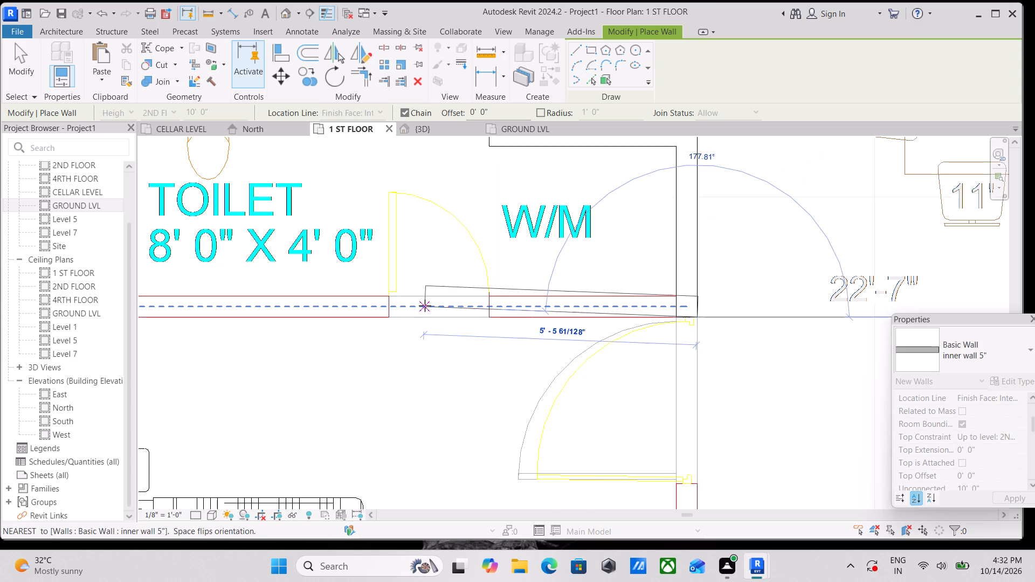
middle_drag(425, 306, 651, 302)
middle_drag(464, 312, 573, 300)
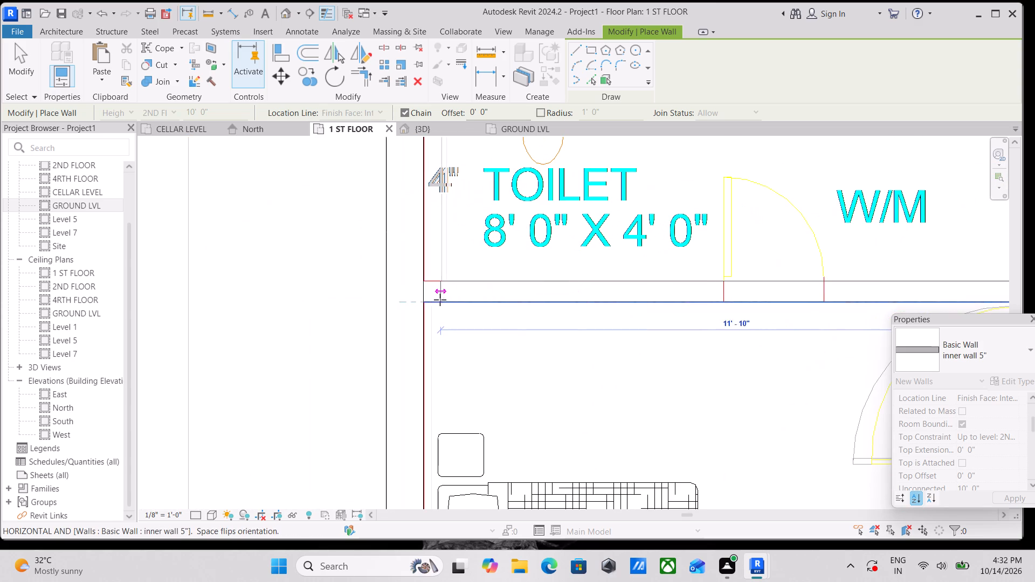
click(425, 302)
scroll(425, 302, down, 6)
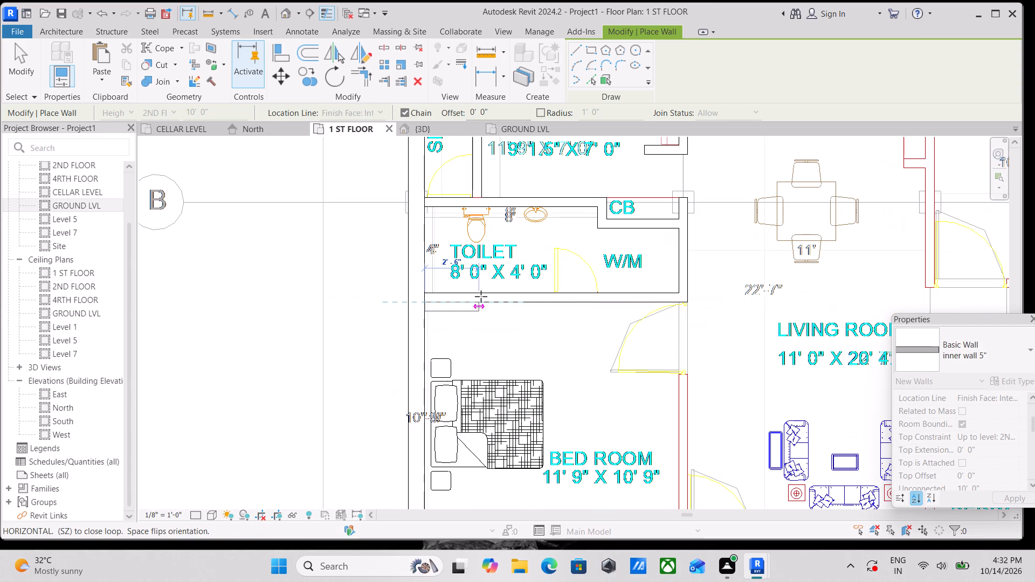
key(Escape)
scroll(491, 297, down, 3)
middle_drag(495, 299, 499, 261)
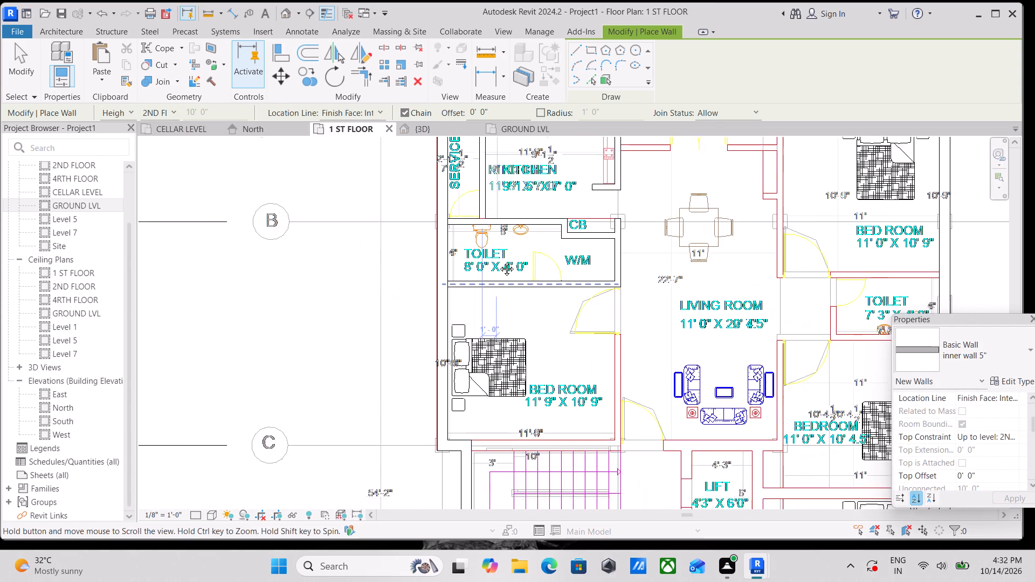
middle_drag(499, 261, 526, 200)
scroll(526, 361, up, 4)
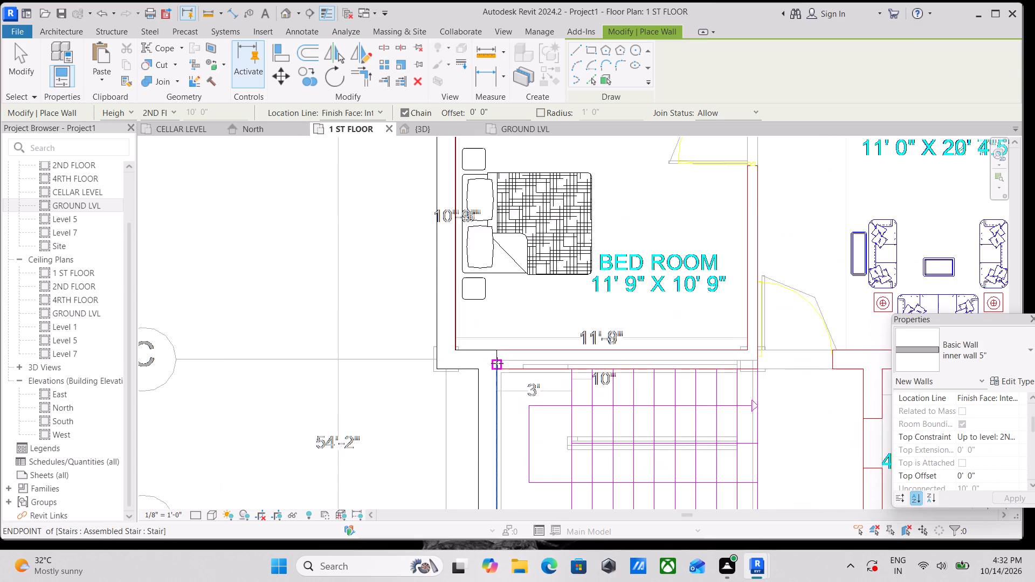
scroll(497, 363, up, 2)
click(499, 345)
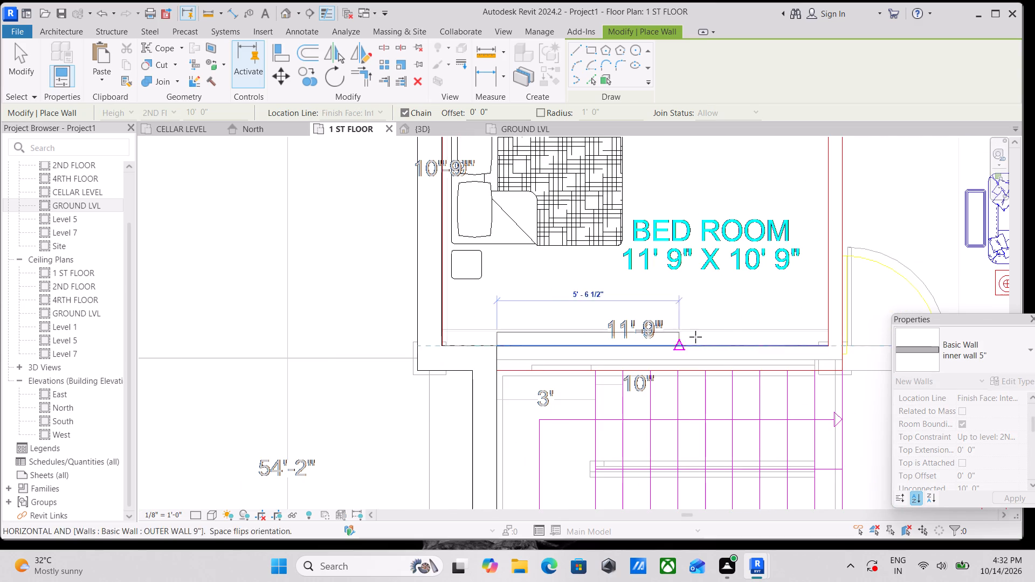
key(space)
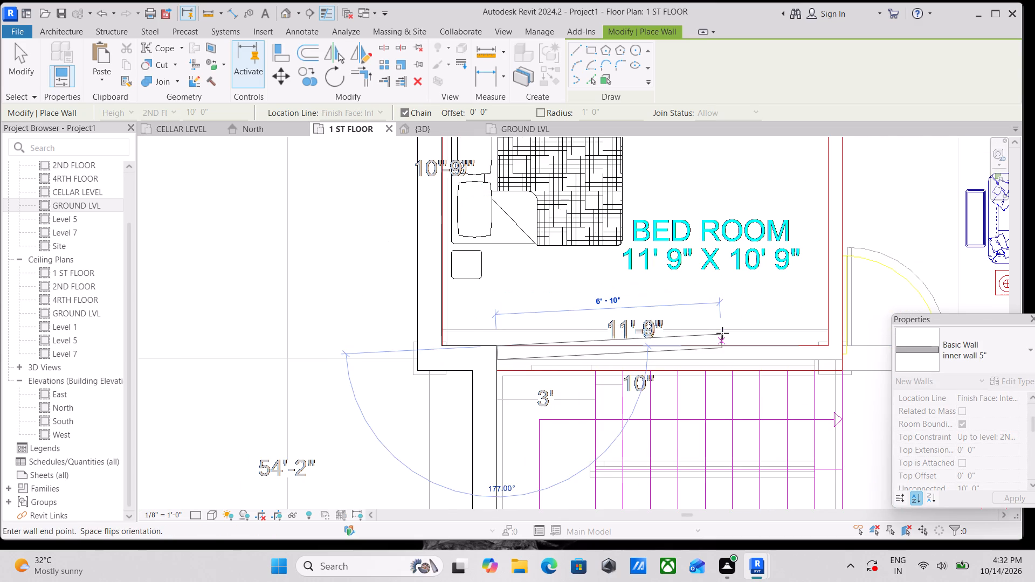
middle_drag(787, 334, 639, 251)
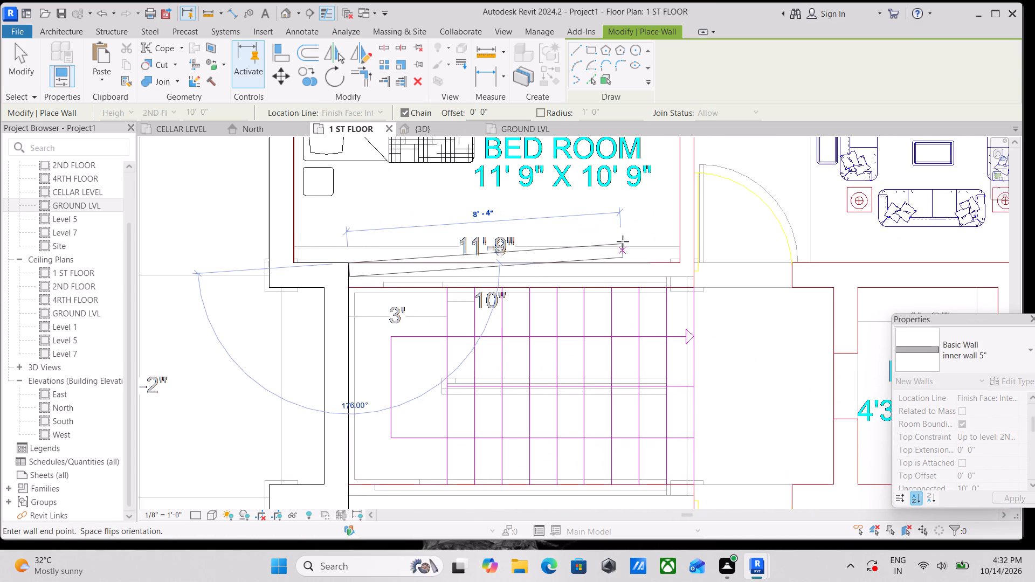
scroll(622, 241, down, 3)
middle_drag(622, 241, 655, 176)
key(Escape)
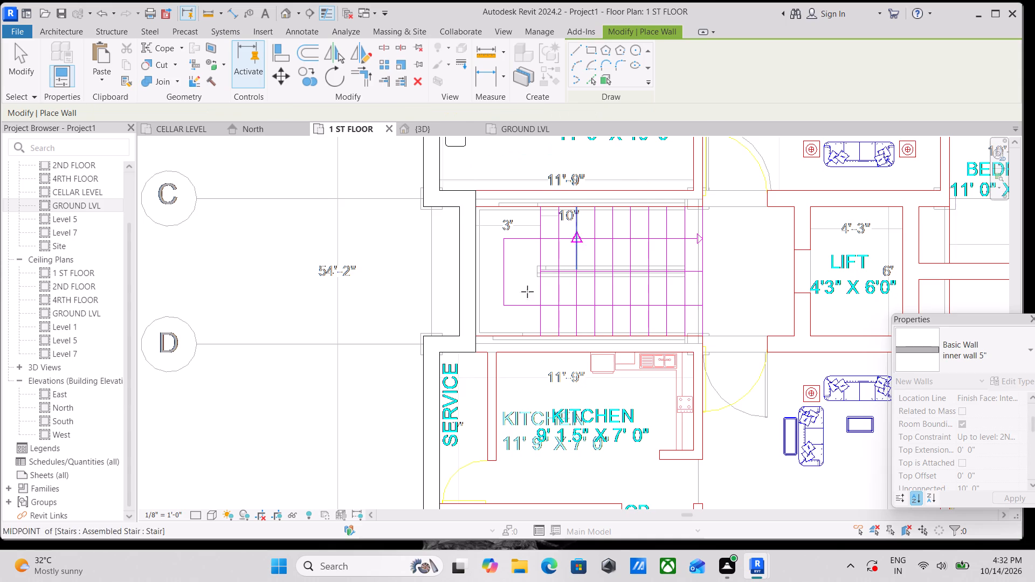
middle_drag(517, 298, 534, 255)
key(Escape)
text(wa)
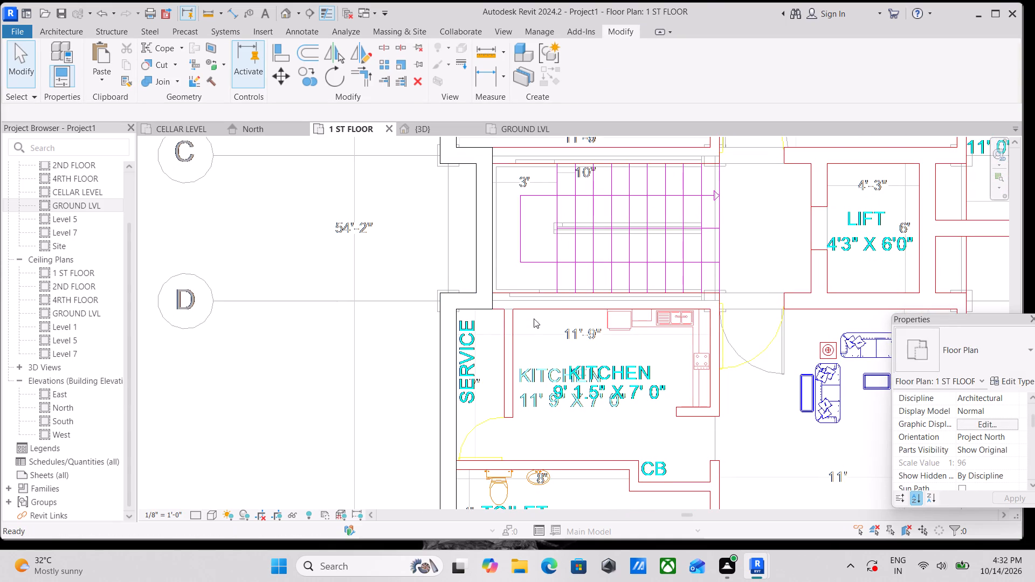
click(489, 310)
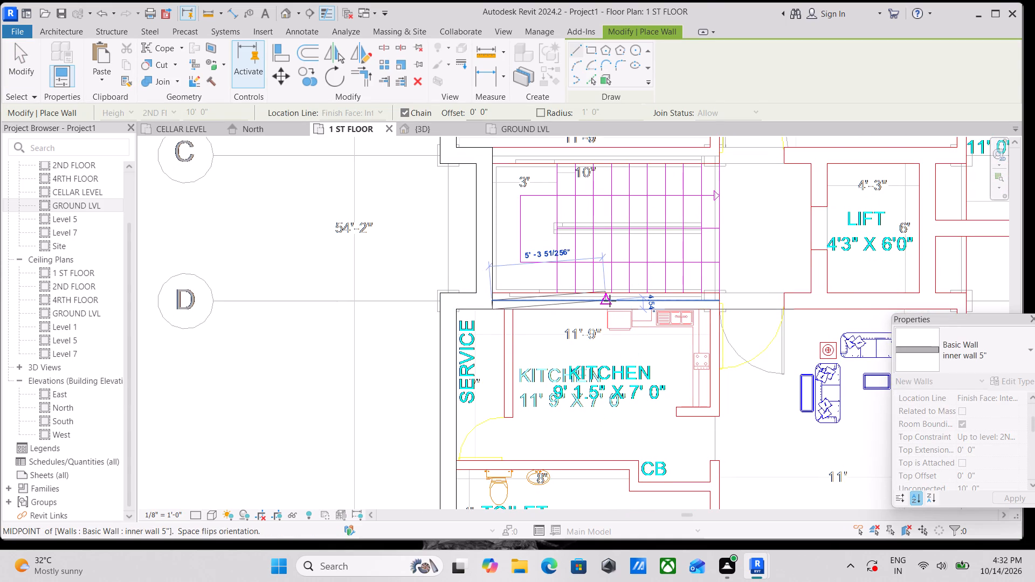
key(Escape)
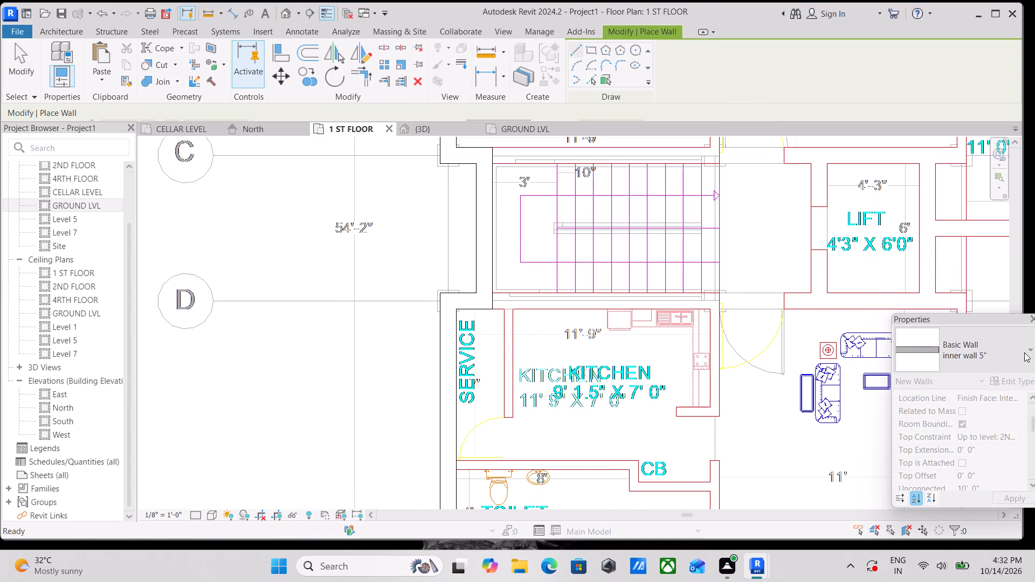
Draw an OUTER WALL 9" wall about 10' 5 1/2" long between the staircase and the kitchen, along grid D.
click(1018, 352)
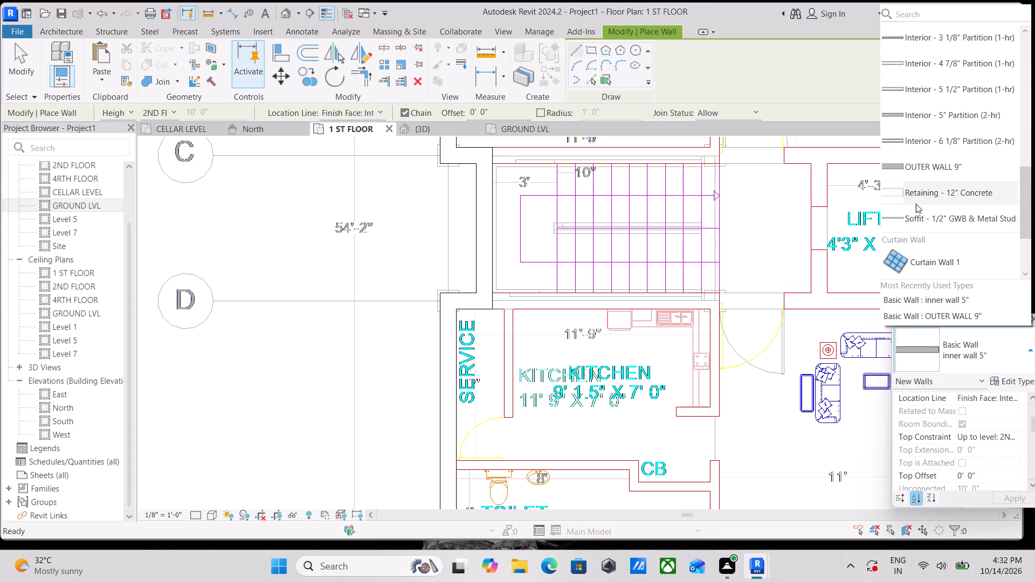
click(921, 176)
scroll(493, 331, up, 3)
scroll(516, 292, up, 2)
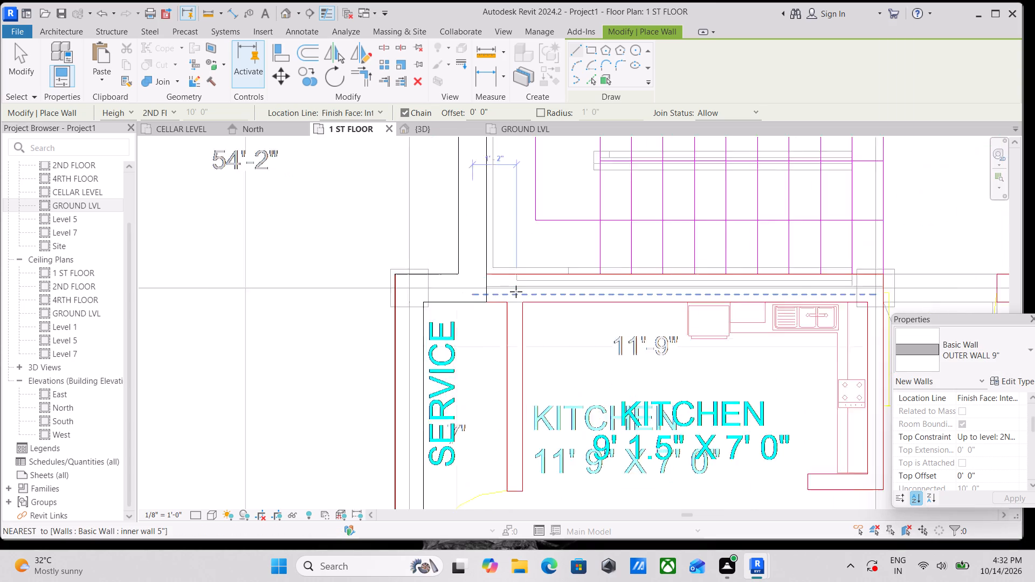
click(482, 307)
middle_drag(710, 307, 242, 331)
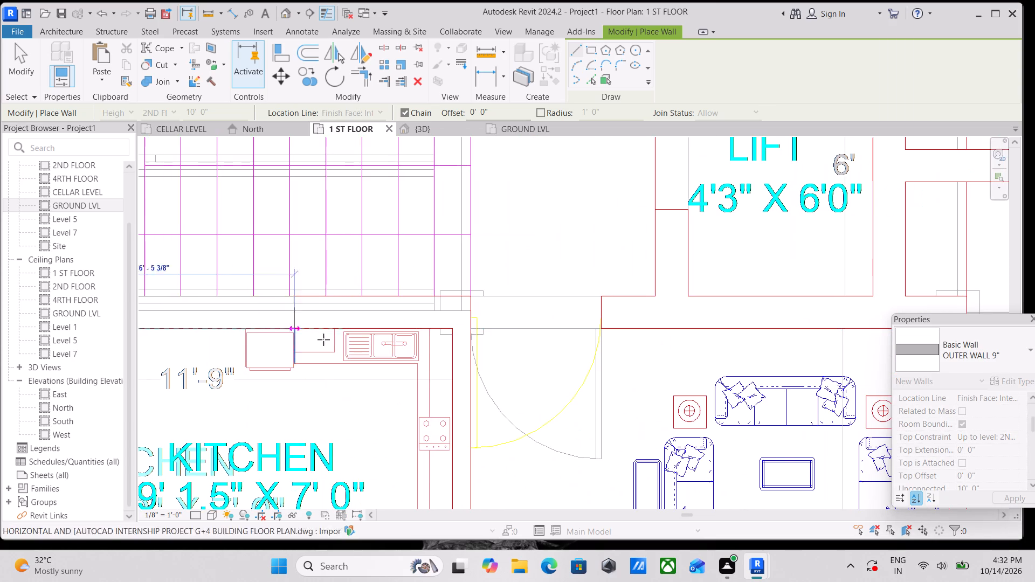
click(452, 331)
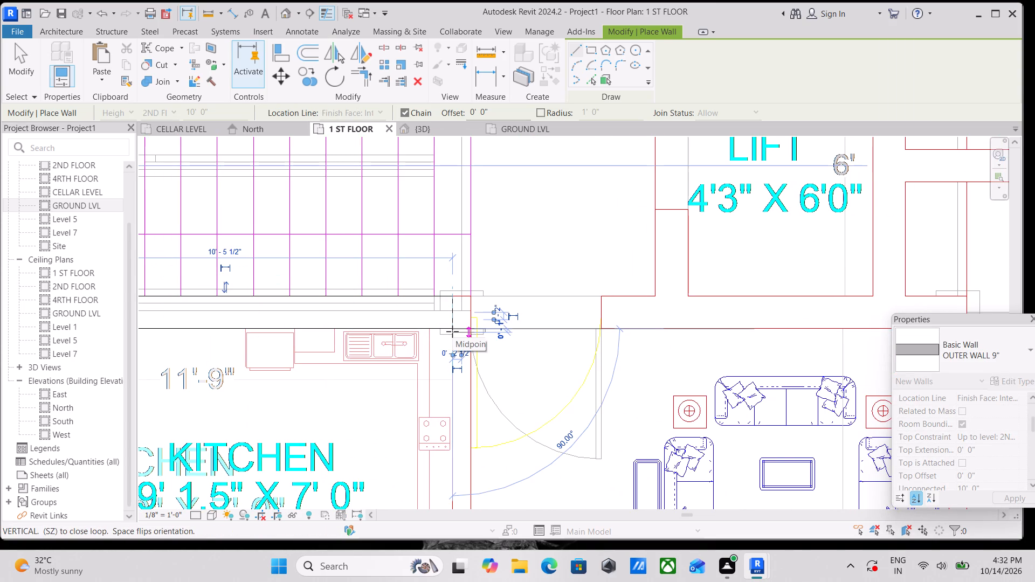
key(Escape)
Draw an OUTER WALL 9" wall between the 11' 9" X 10' 9" bedroom and the staircase near grid C, ending at the bedroom's inner corner.
scroll(452, 331, down, 5)
middle_drag(350, 345, 535, 162)
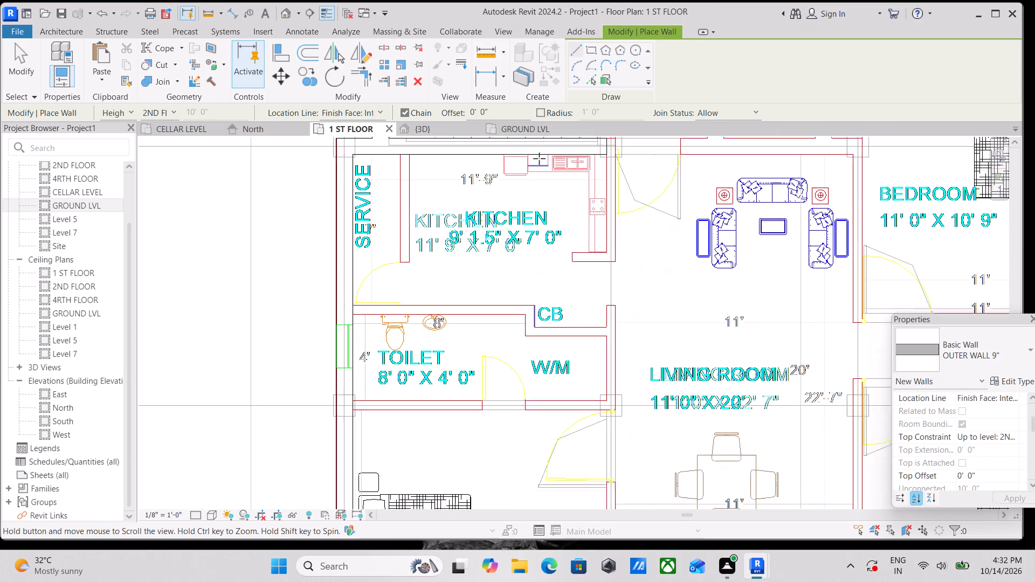
middle_drag(467, 358, 472, 291)
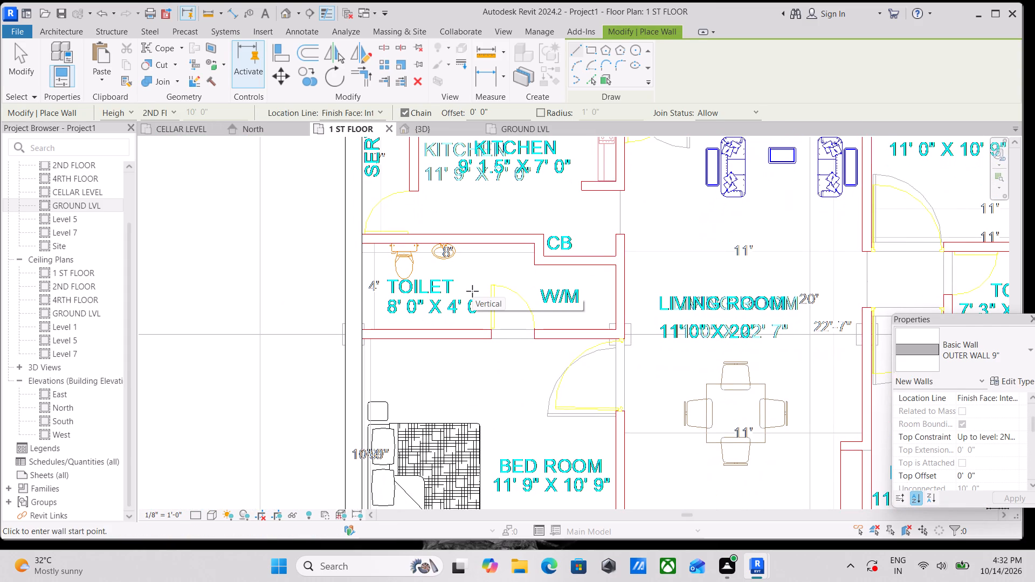
middle_drag(472, 291, 497, 426)
scroll(475, 307, down, 1)
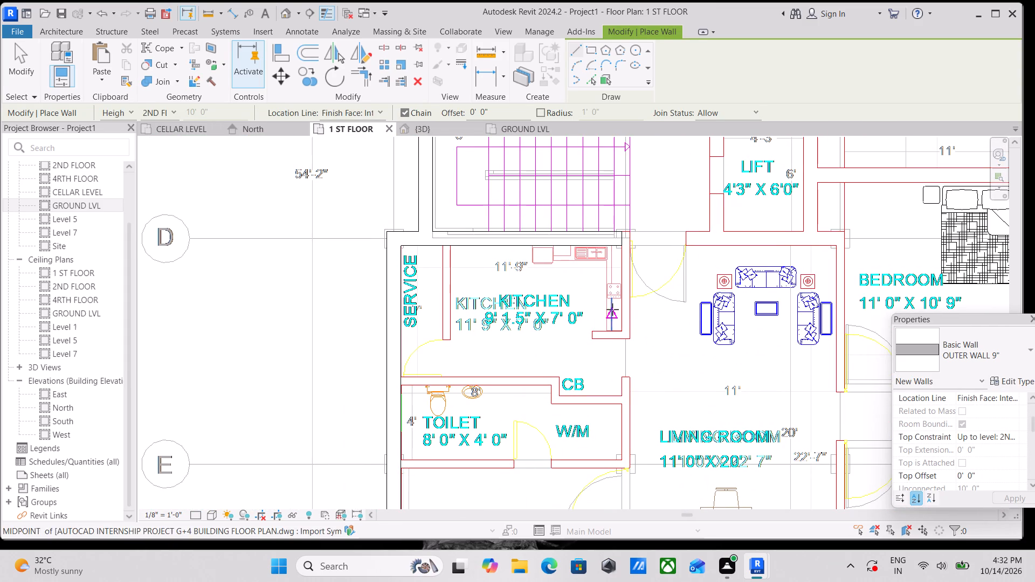
middle_drag(516, 348, 437, 440)
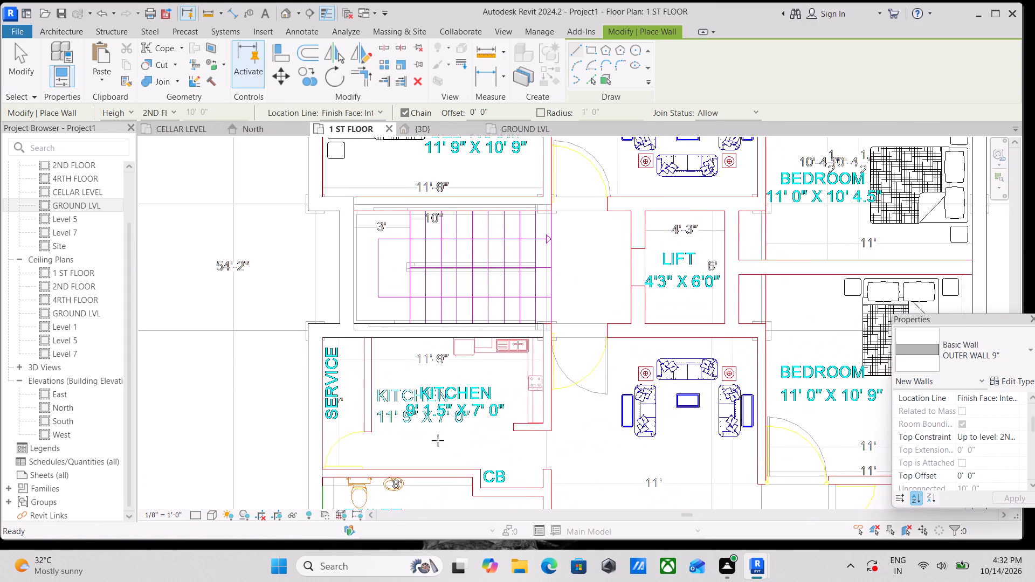
scroll(464, 189, up, 1)
middle_drag(465, 192, 472, 314)
scroll(532, 310, up, 2)
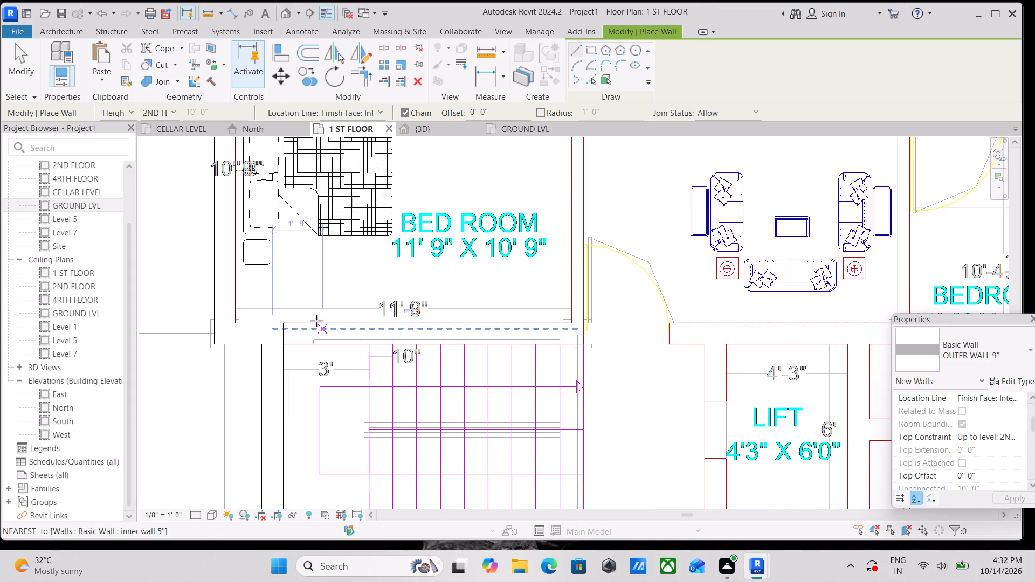
click(284, 323)
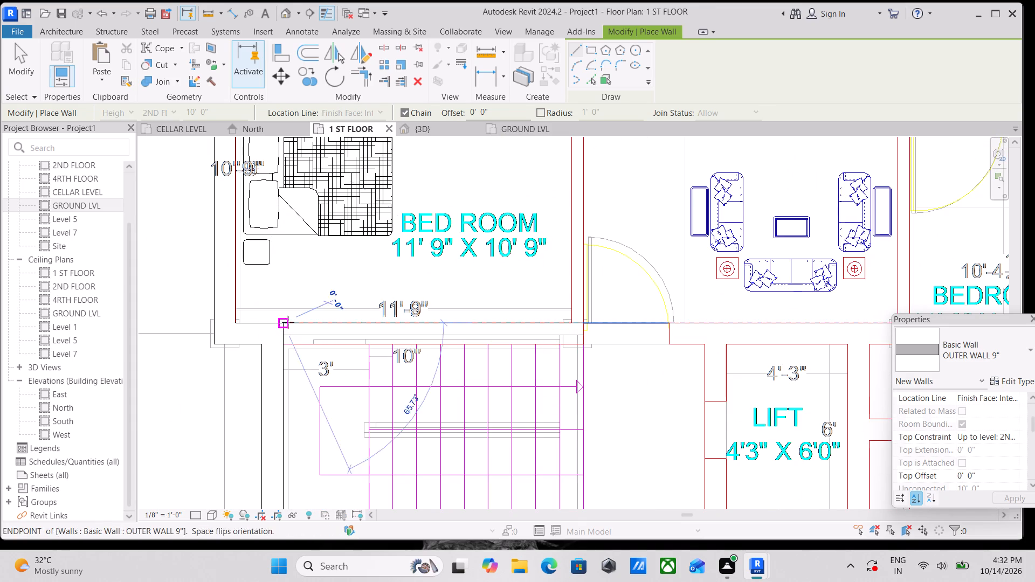
middle_drag(501, 306, 471, 315)
key(space)
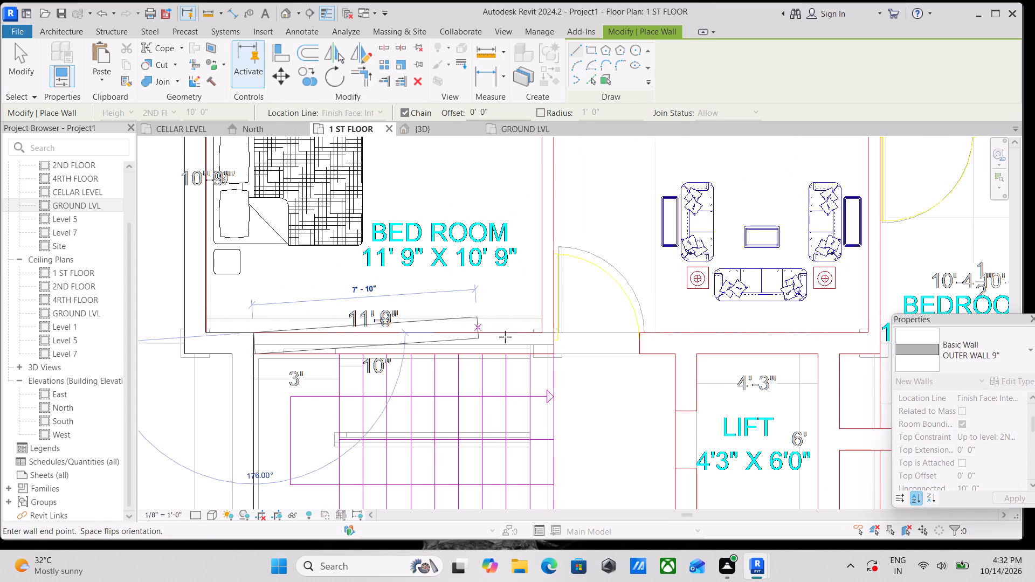
click(542, 331)
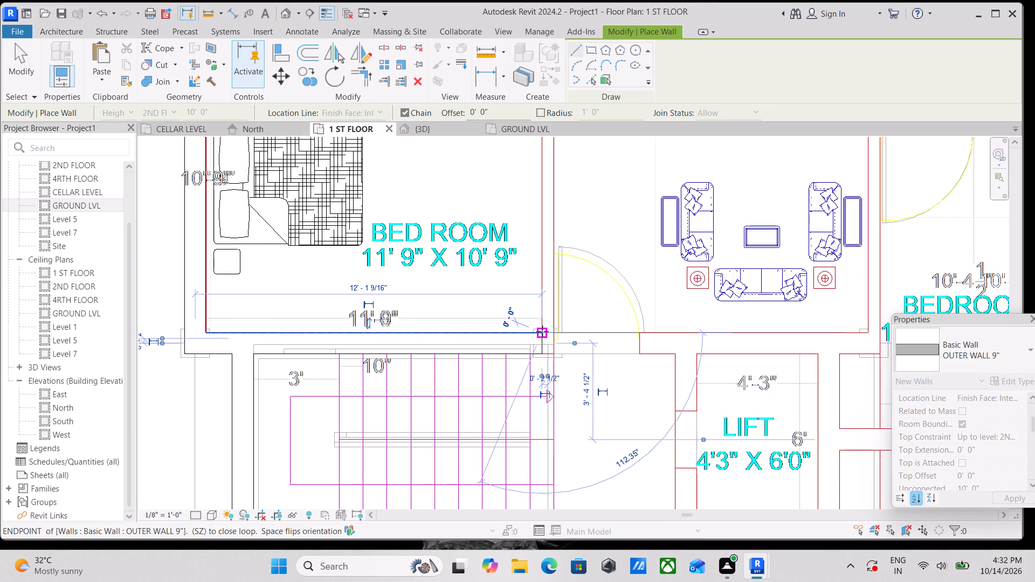
key(Escape)
Draw an inner wall 5" wall between the SERVICE area and the kitchen, from the grid D wall to the toilet wall.
scroll(496, 290, down, 5)
scroll(526, 346, up, 2)
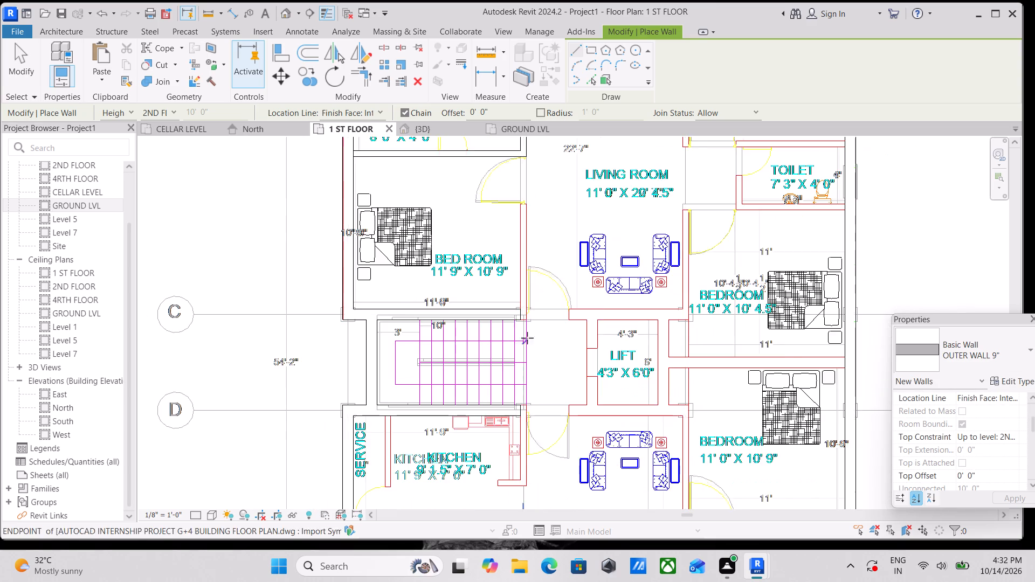
scroll(527, 338, up, 1)
middle_drag(441, 303, 475, 175)
middle_drag(443, 366, 478, 237)
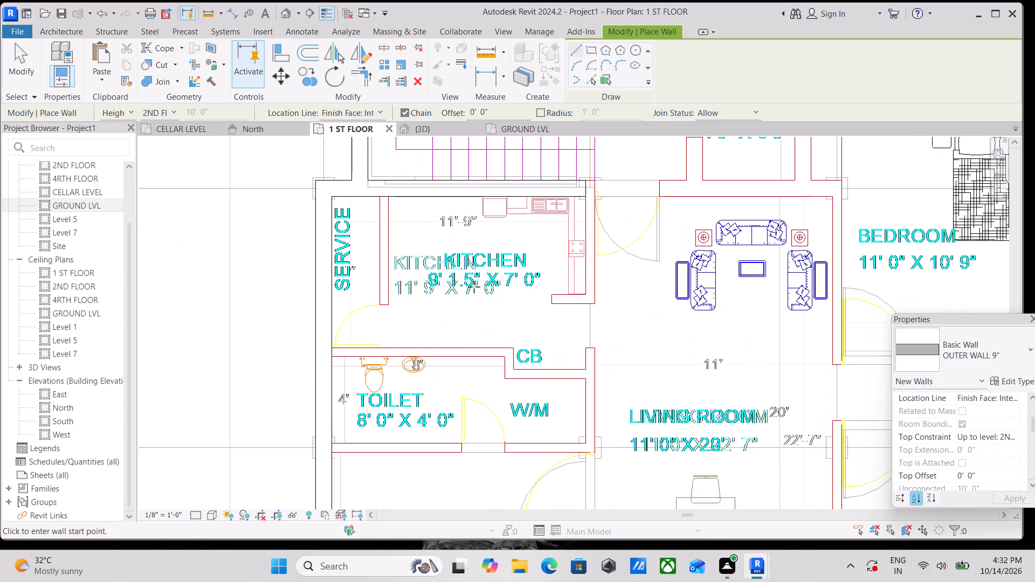
scroll(458, 421, down, 1)
middle_drag(458, 411, 494, 320)
click(1006, 351)
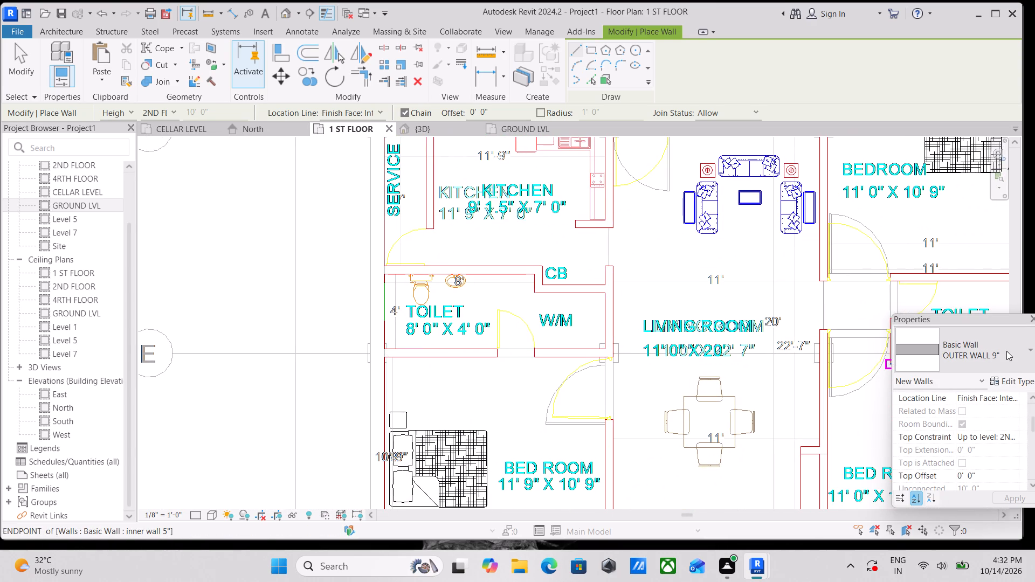
scroll(939, 47, up, 3)
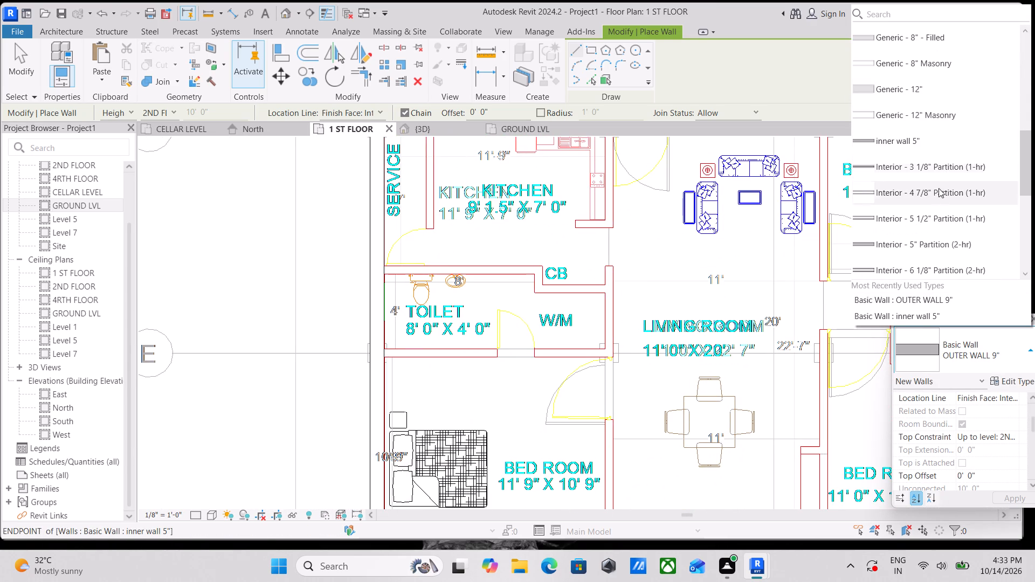
scroll(937, 190, down, 1)
scroll(931, 200, up, 5)
scroll(906, 160, down, 3)
scroll(906, 160, up, 2)
scroll(906, 160, down, 6)
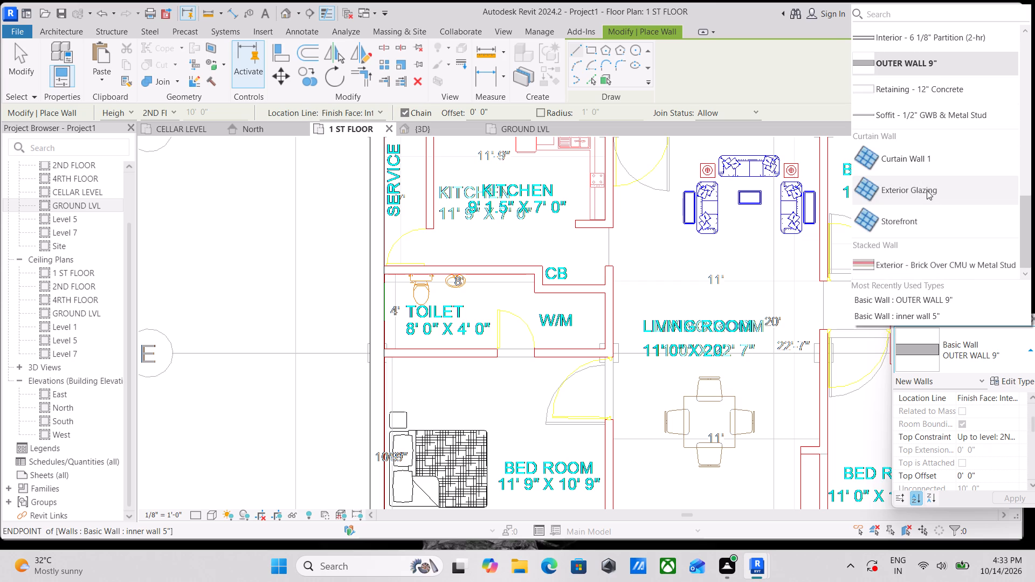
scroll(927, 191, up, 6)
scroll(927, 191, down, 2)
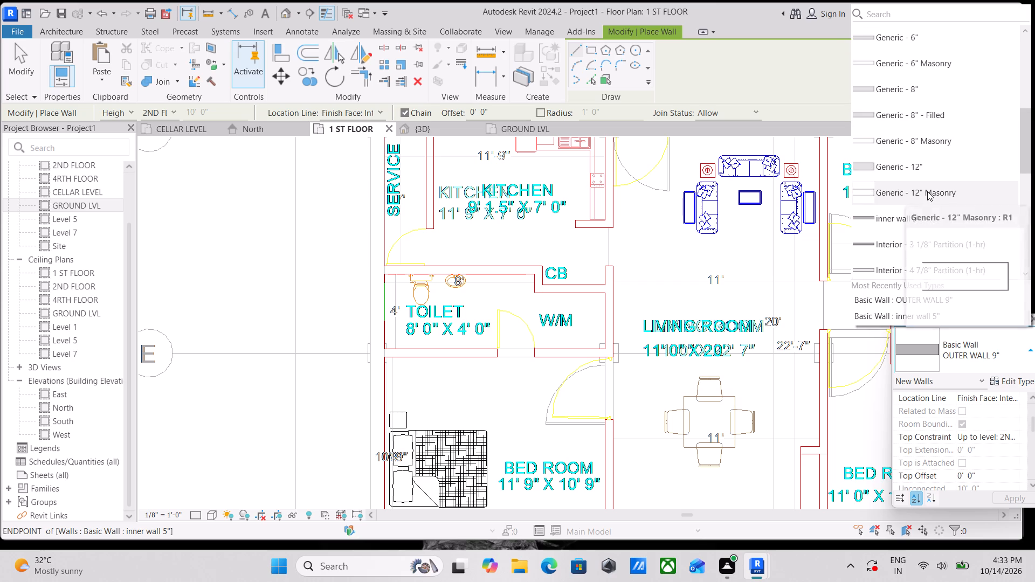
click(905, 218)
scroll(424, 245, up, 1)
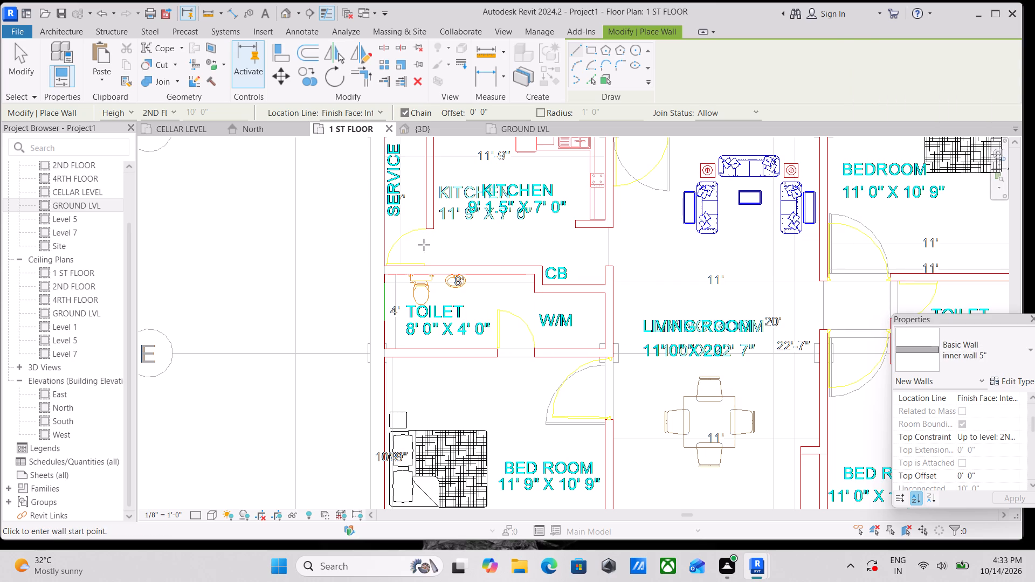
scroll(424, 245, up, 2)
scroll(425, 244, down, 6)
middle_drag(439, 246, 412, 343)
scroll(443, 248, up, 4)
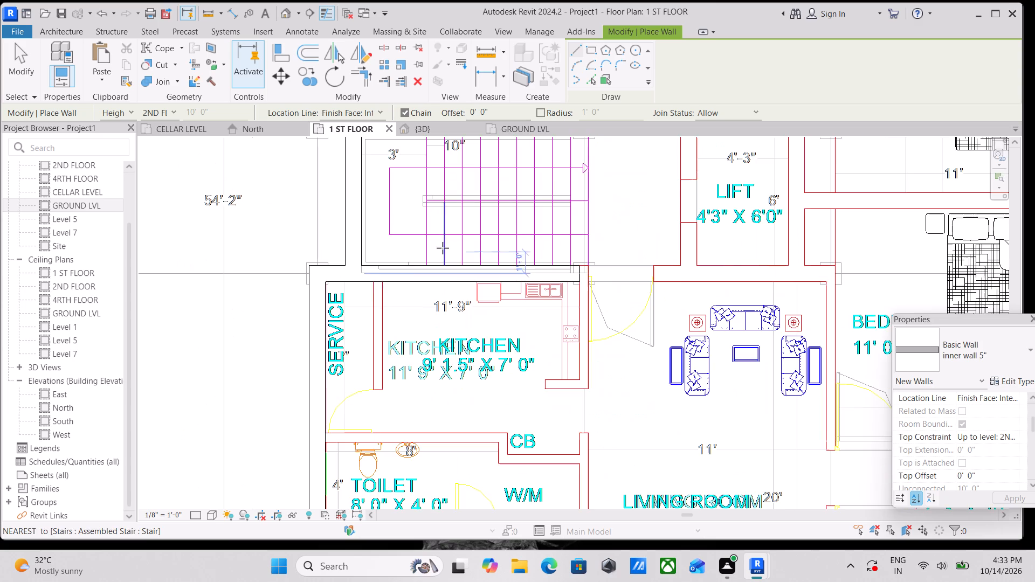
scroll(384, 293, up, 3)
click(370, 276)
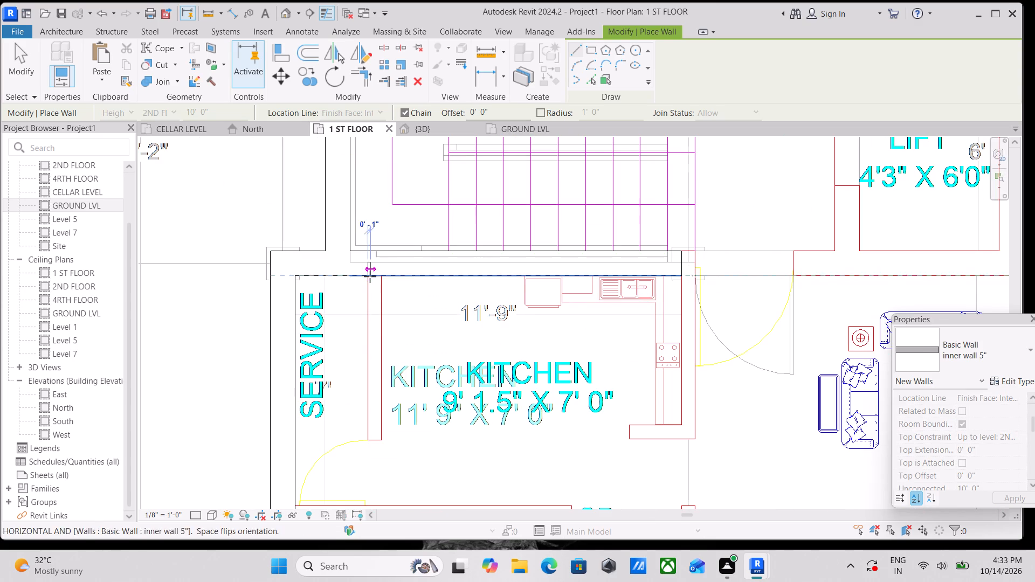
middle_drag(366, 380, 371, 219)
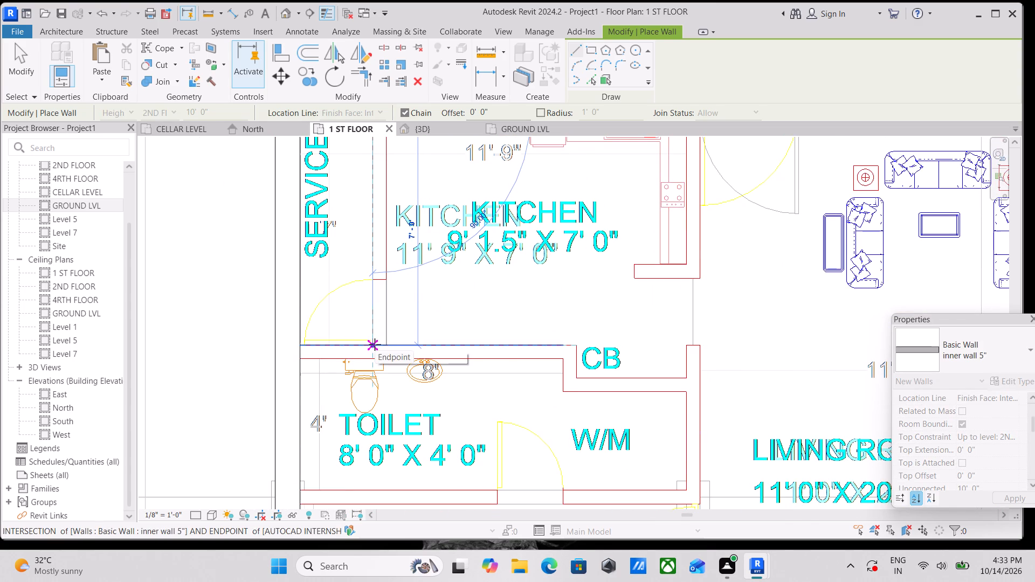
click(375, 344)
key(Escape)
Draw inner wall 5" walls along the kitchen's living room side from grid D, including the short return beyond the stove.
scroll(375, 342, down, 3)
scroll(517, 307, down, 1)
middle_drag(517, 307, 449, 332)
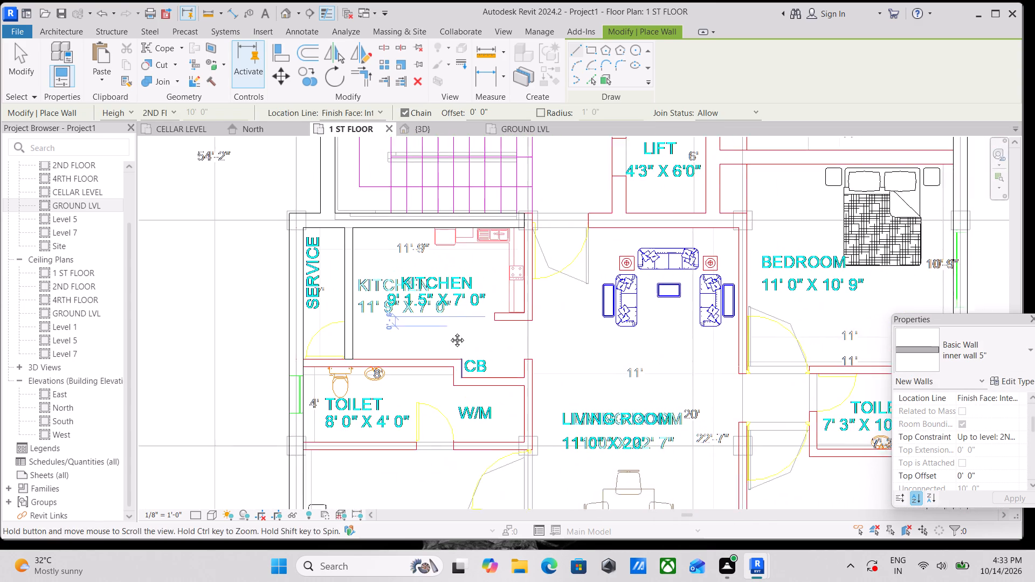
middle_drag(449, 332, 448, 332)
scroll(536, 225, up, 8)
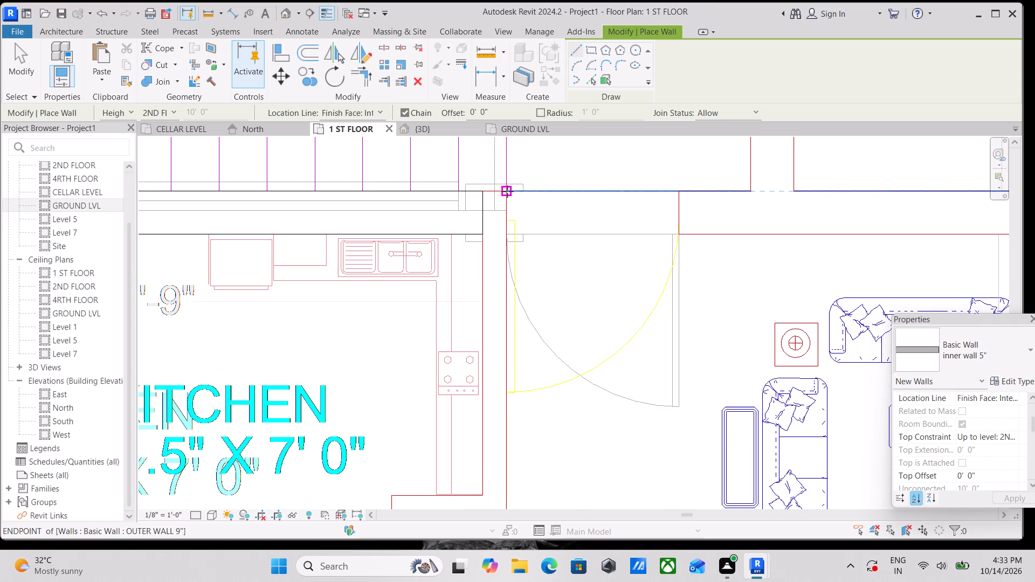
click(507, 192)
scroll(511, 322, down, 1)
middle_drag(511, 322, 521, 209)
scroll(520, 210, up, 1)
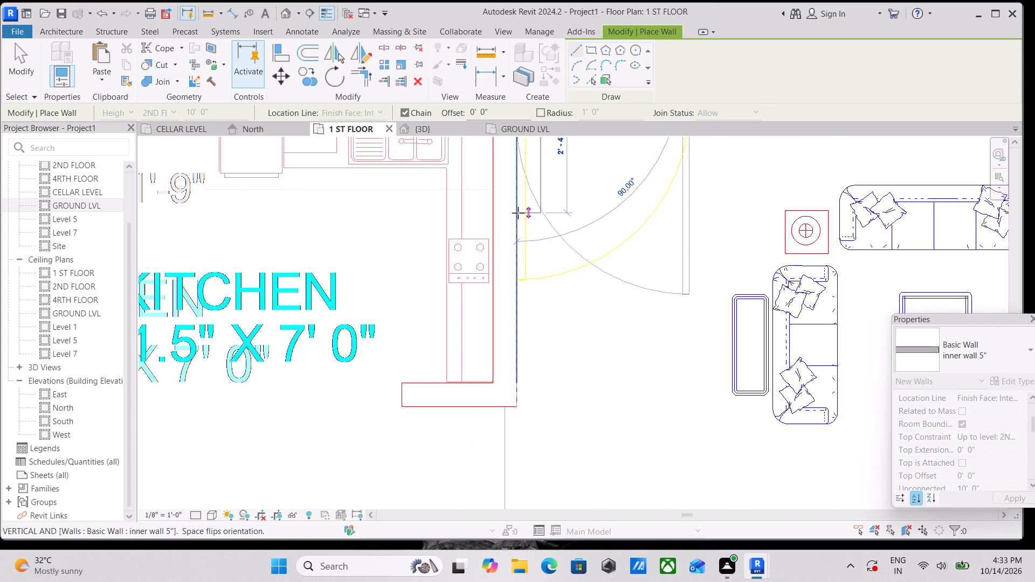
key(space)
middle_drag(512, 372, 503, 290)
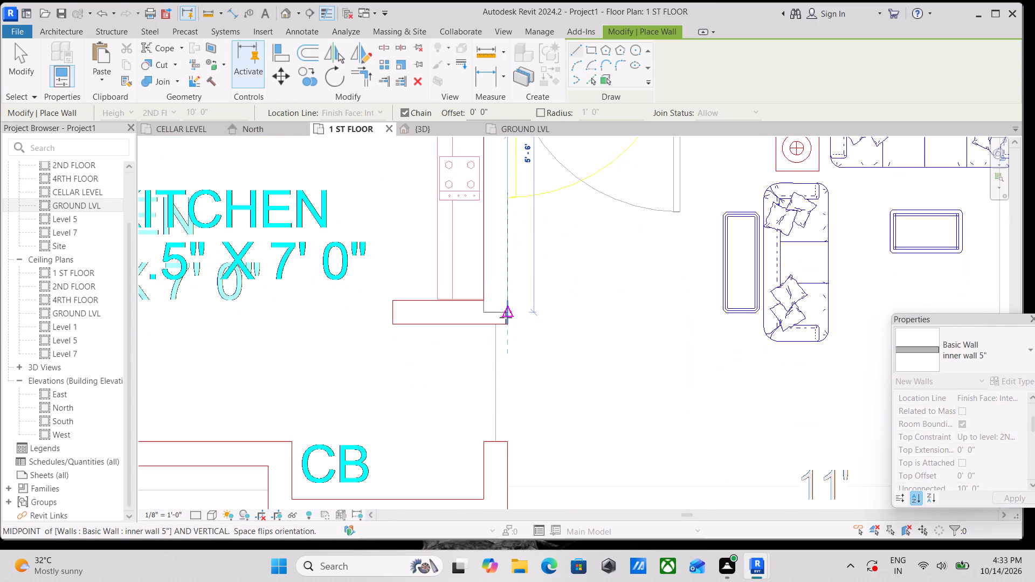
click(506, 322)
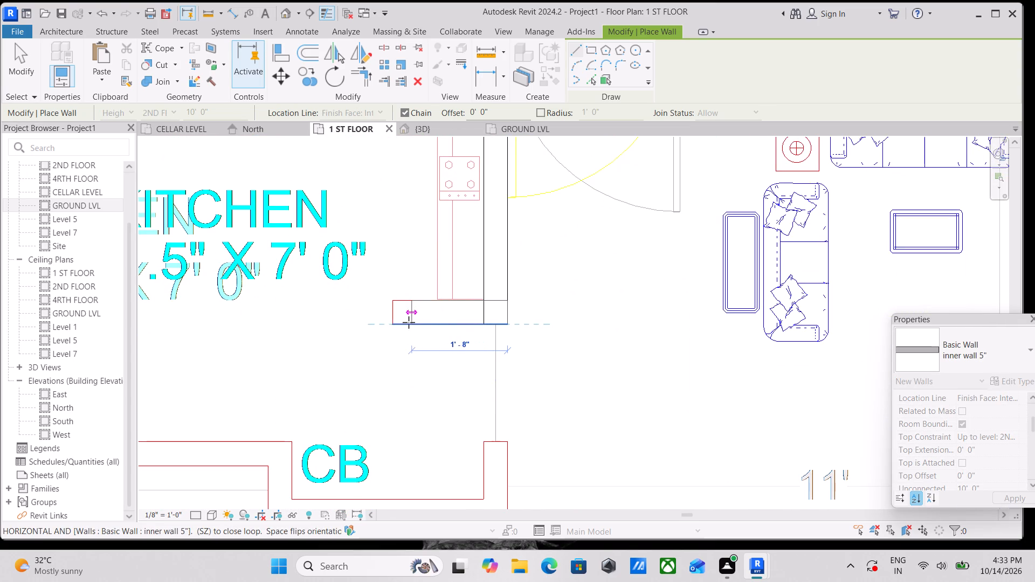
click(394, 322)
key(Escape)
Draw inner wall 5" walls along the 8' 0" X 4' 0" toilet's kitchen side, stepping down and along the back of the CB recess.
scroll(395, 322, down, 7)
middle_drag(385, 348, 528, 240)
scroll(319, 297, up, 3)
scroll(316, 238, up, 2)
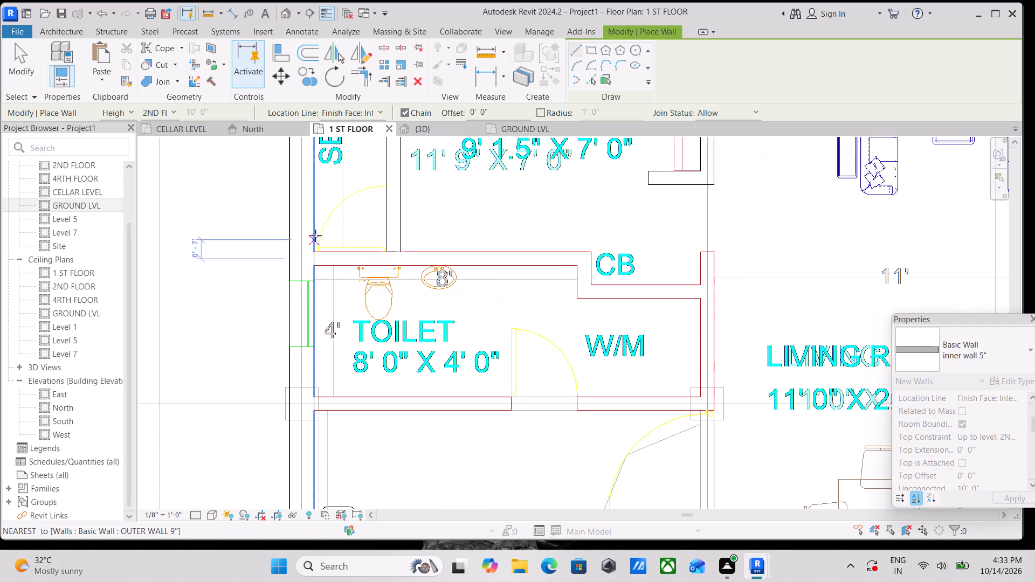
scroll(315, 235, up, 1)
click(313, 262)
middle_drag(561, 258, 371, 251)
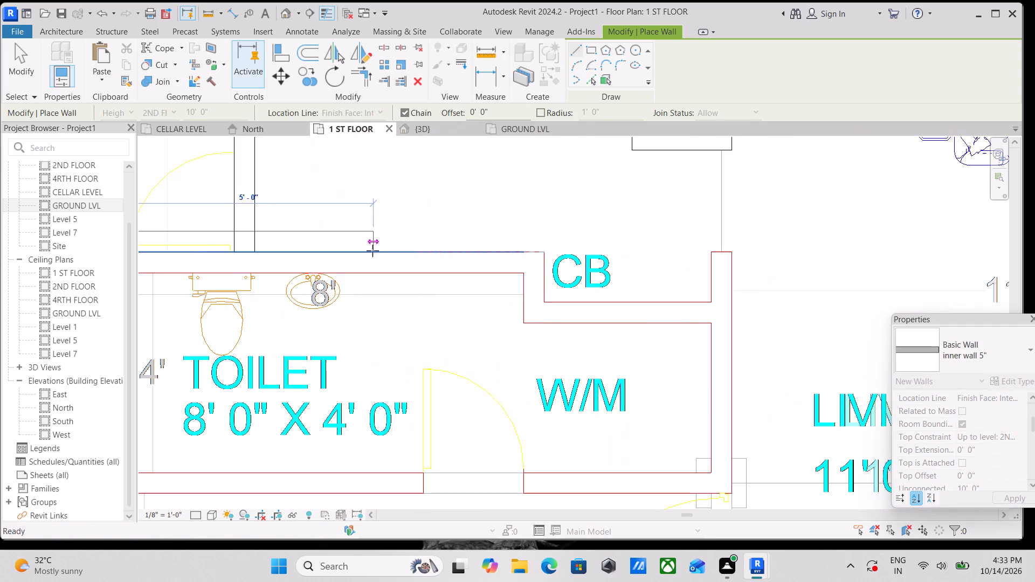
key(space)
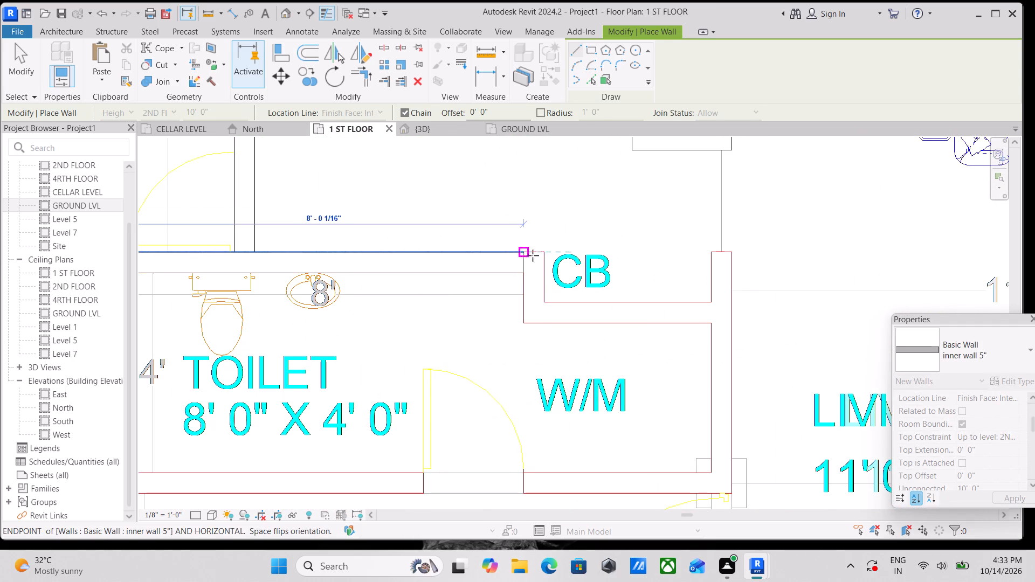
click(541, 256)
click(544, 302)
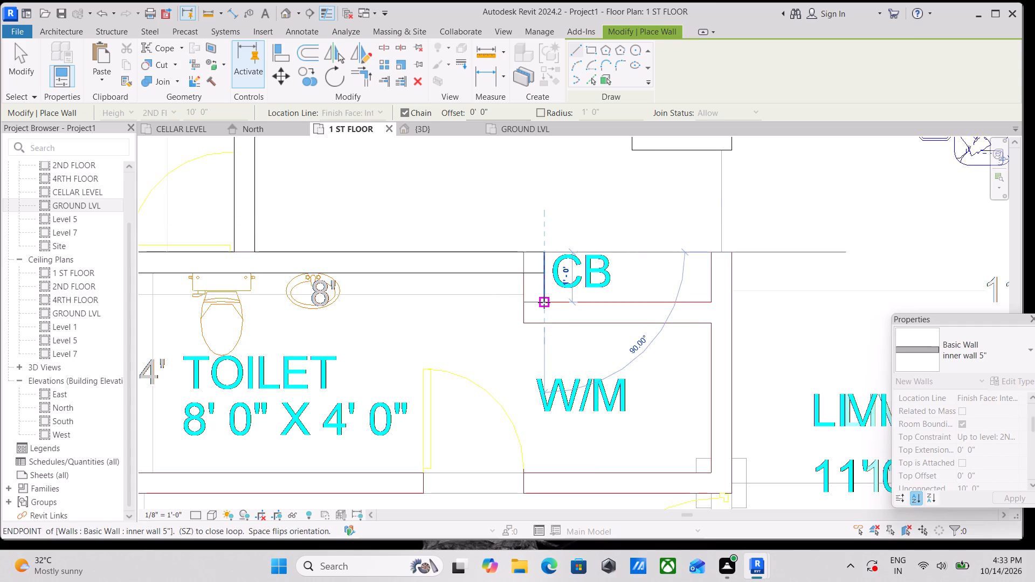
click(709, 302)
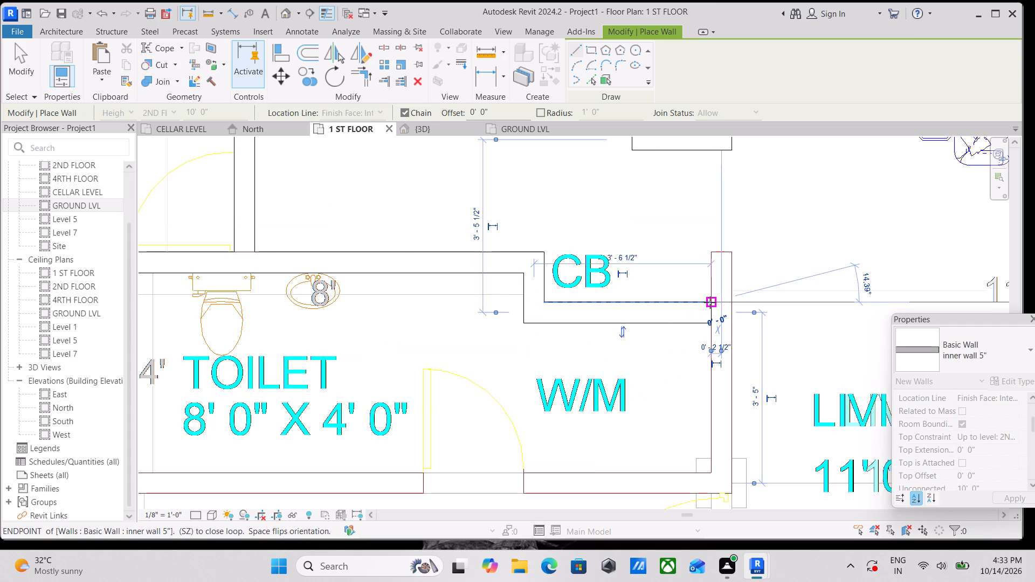
key(Escape)
Draw inner wall 5" walls about 4' 5" down the living room side of CB and W/M, continuing along the toilet's bedroom side to the outer wall.
click(712, 255)
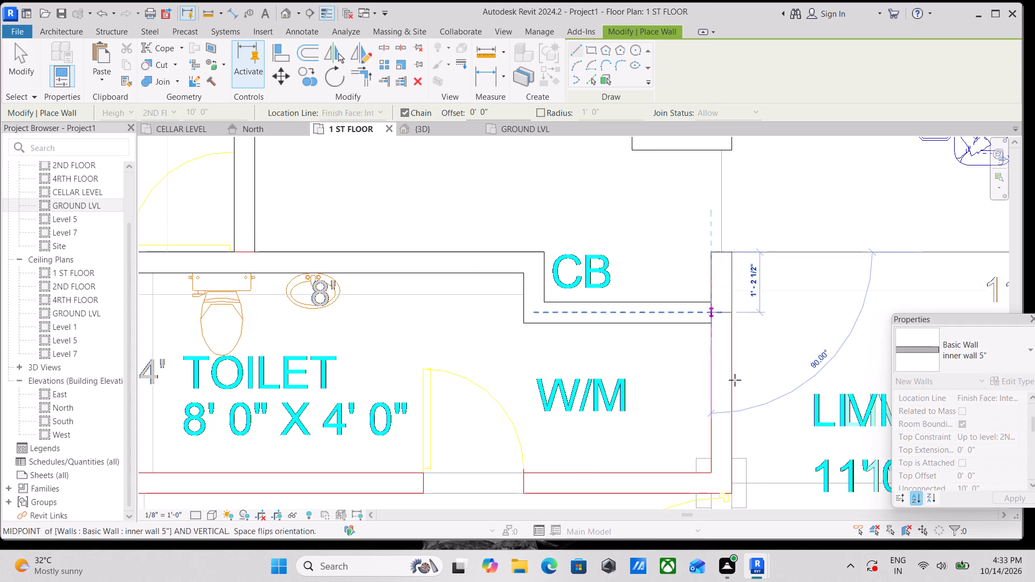
middle_drag(735, 382, 712, 238)
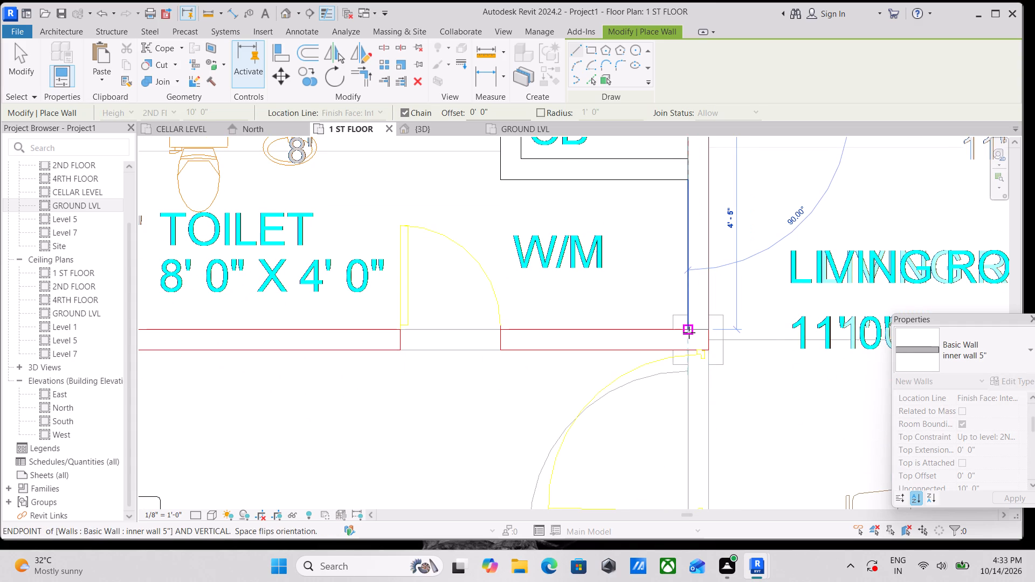
click(692, 329)
middle_drag(559, 343, 805, 322)
middle_drag(585, 306, 717, 301)
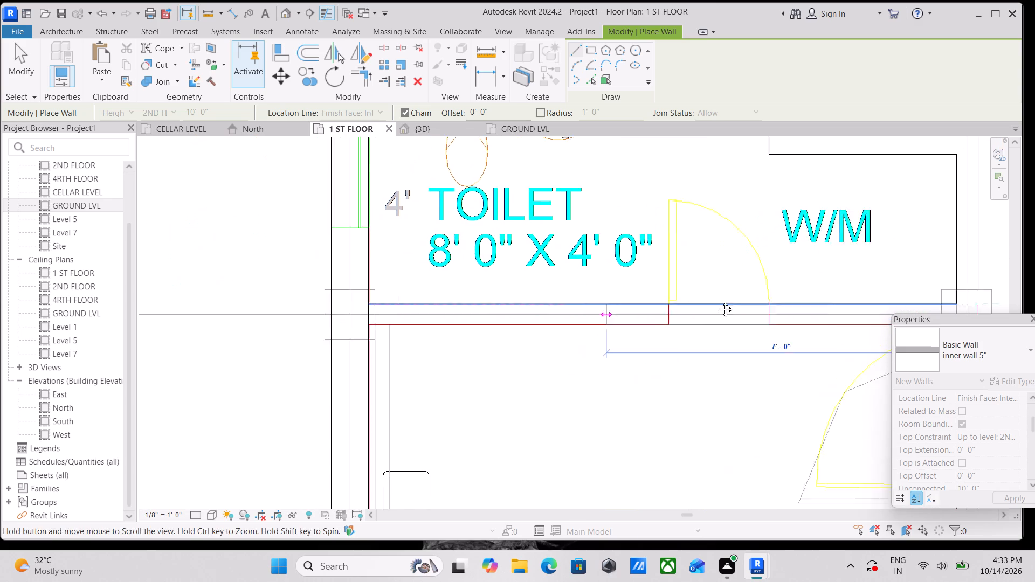
middle_drag(717, 301, 726, 301)
click(486, 303)
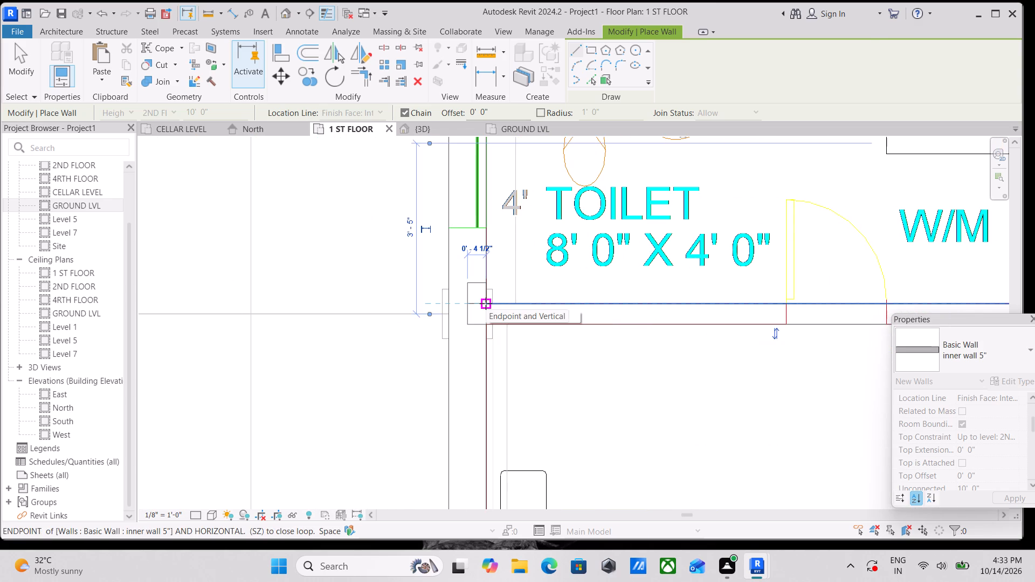
key(Escape)
Draw an inner wall 5" wall 10' 9" long between the 11' 9" X 10' 9" bedroom and the living room, from grid F to grid E.
scroll(486, 303, down, 8)
middle_drag(516, 341, 508, 241)
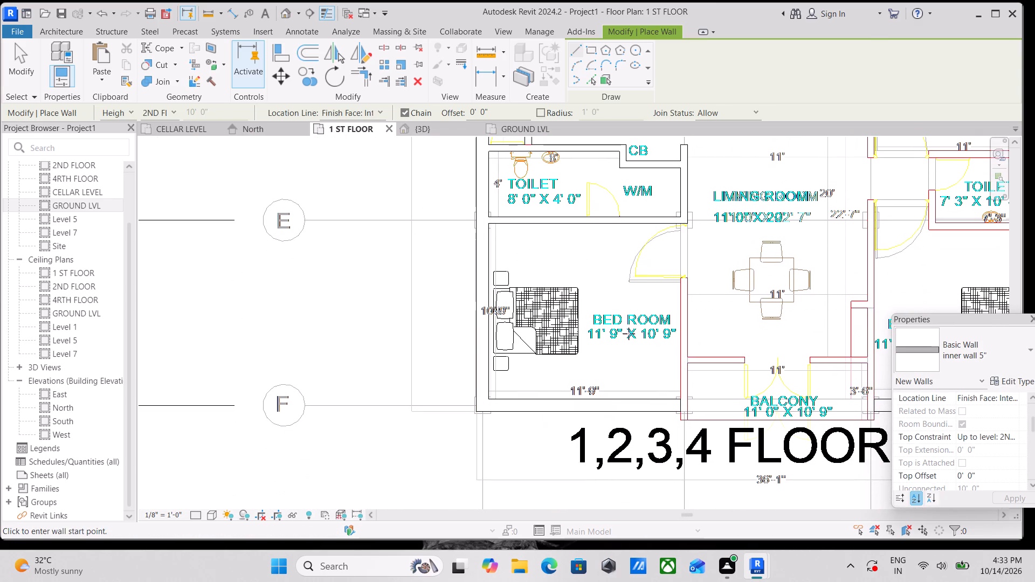
middle_drag(681, 334, 599, 325)
scroll(631, 397, up, 3)
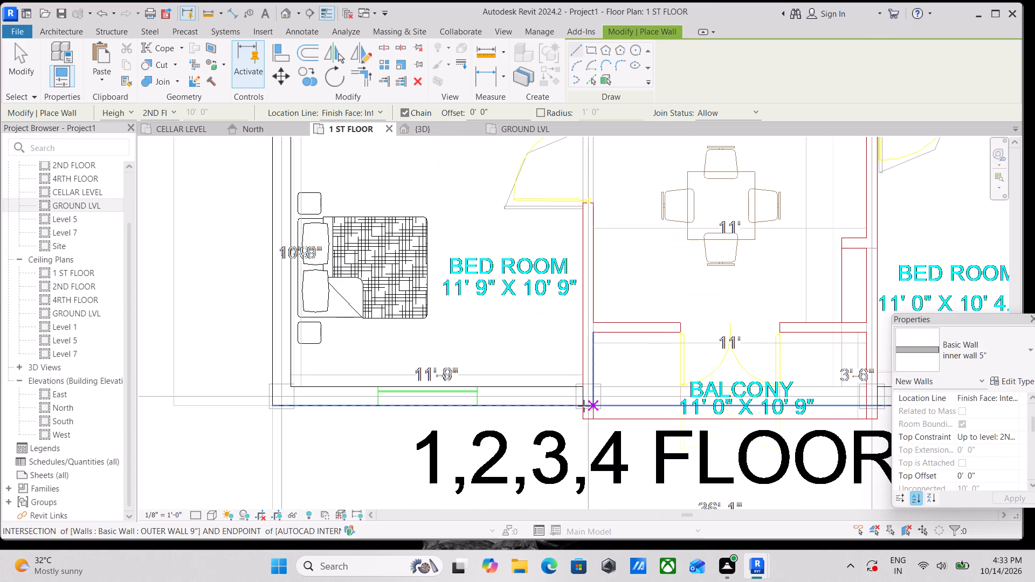
click(584, 389)
middle_drag(558, 228, 586, 337)
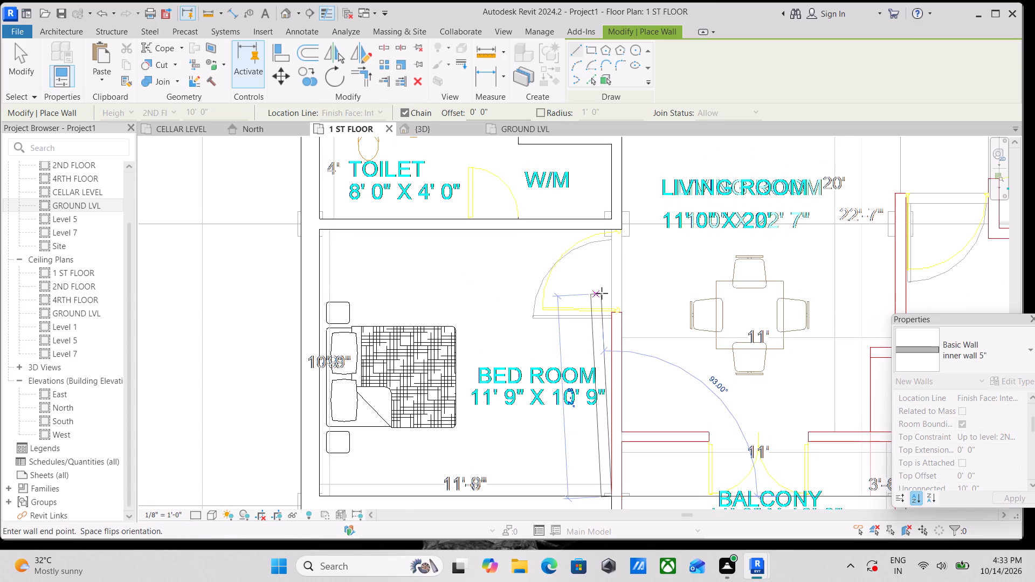
key(space)
scroll(618, 244, up, 2)
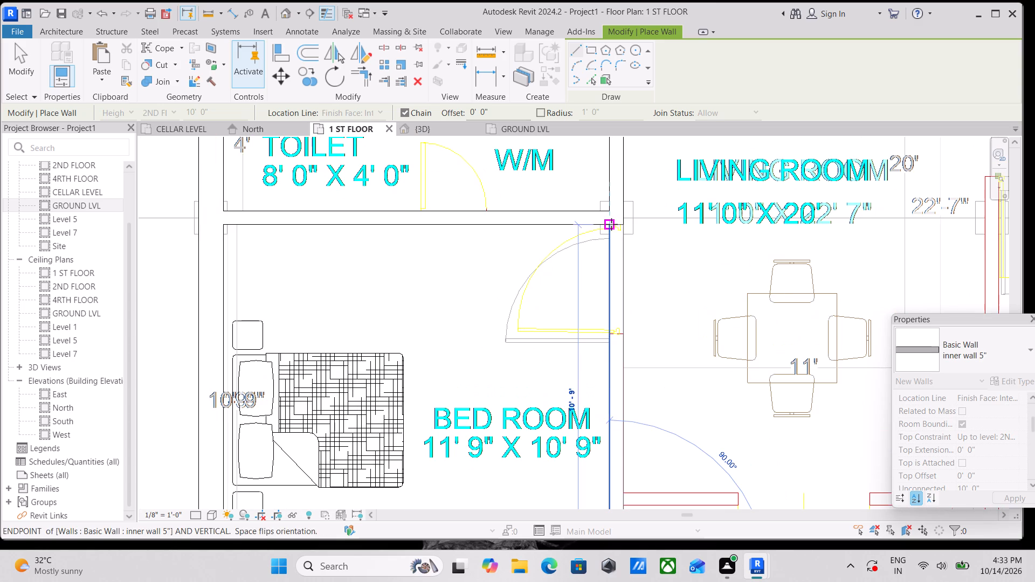
click(611, 224)
key(Escape)
Draw inner wall 5" walls about 11' 9" up the 11' 0" X 10' 4.5" bedroom's living room side from grid F, returning 3' 4" to the toilet.
scroll(611, 224, down, 6)
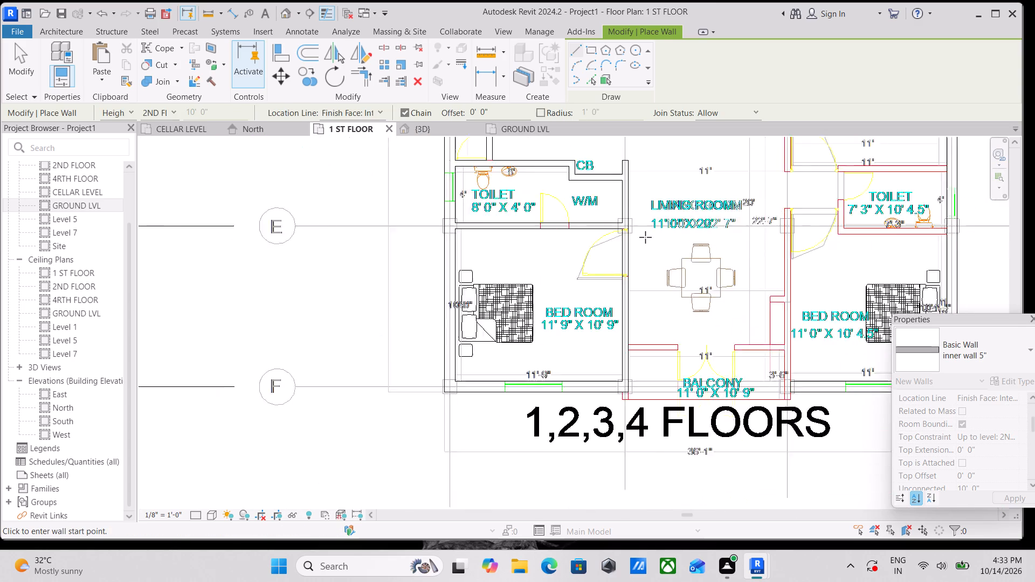
scroll(645, 237, down, 4)
middle_drag(663, 235, 406, 243)
scroll(556, 372, up, 3)
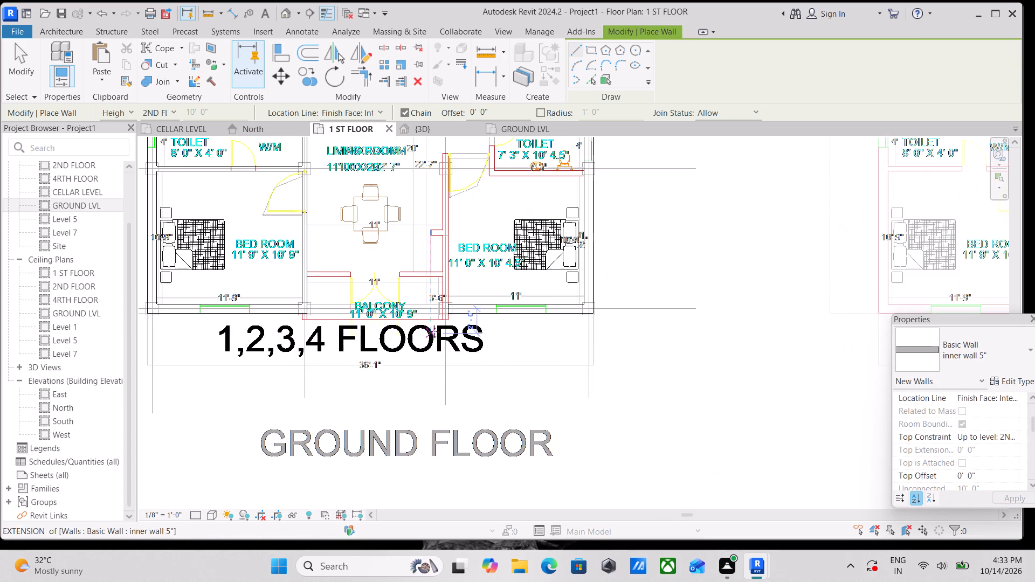
scroll(453, 312, up, 3)
click(443, 299)
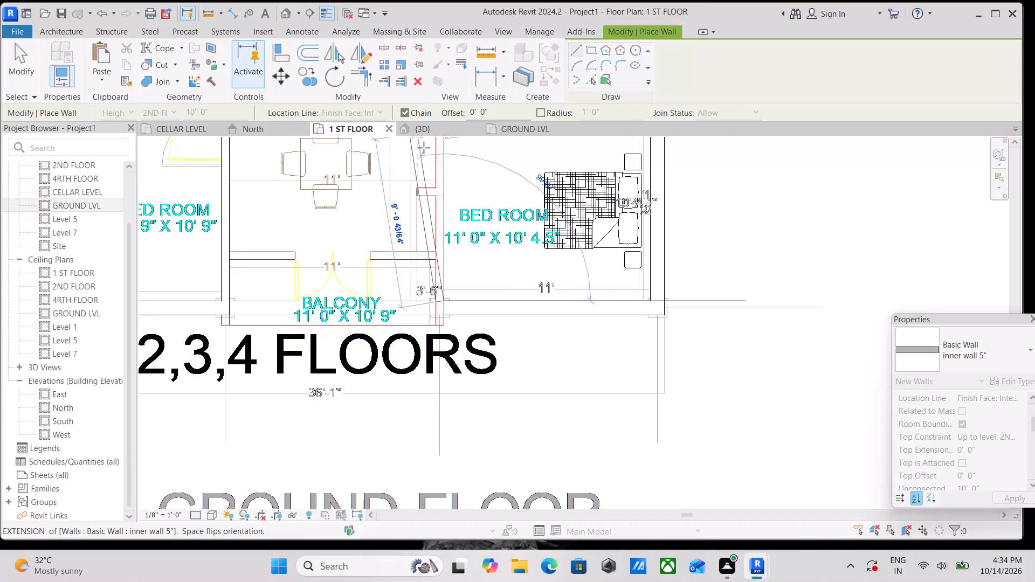
middle_drag(461, 245, 472, 364)
middle_drag(445, 220, 445, 308)
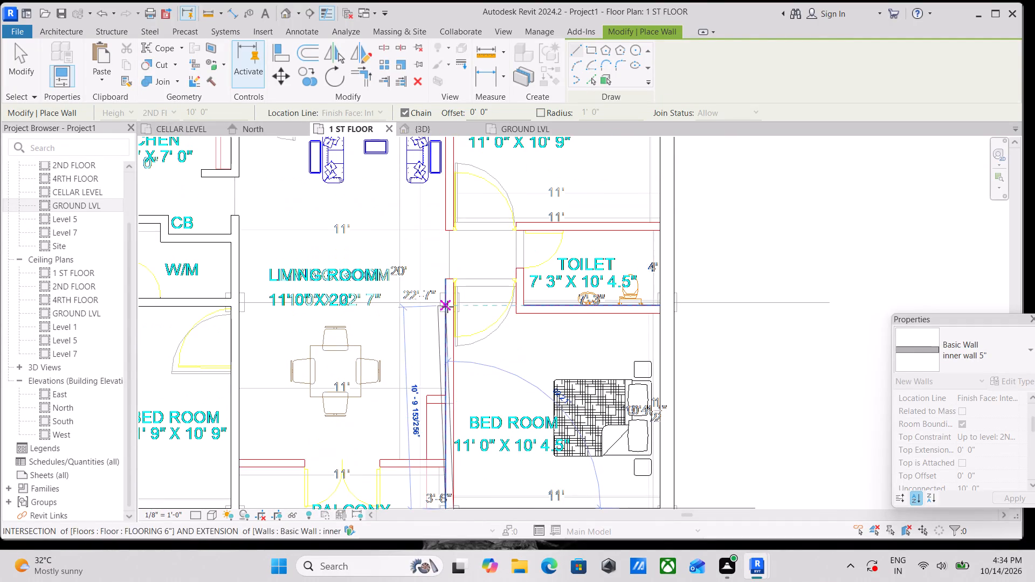
scroll(452, 299, up, 3)
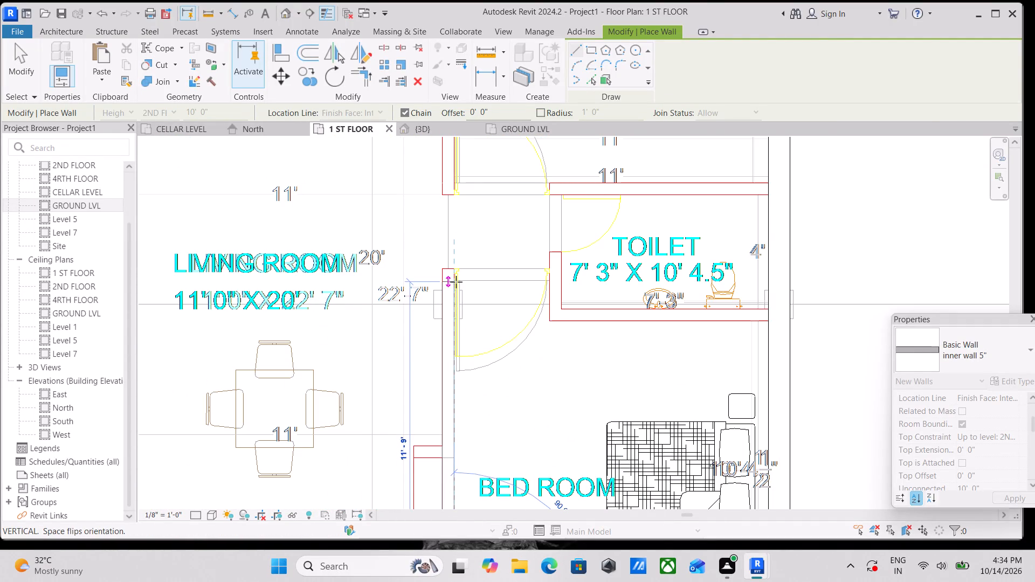
scroll(456, 282, up, 4)
click(452, 281)
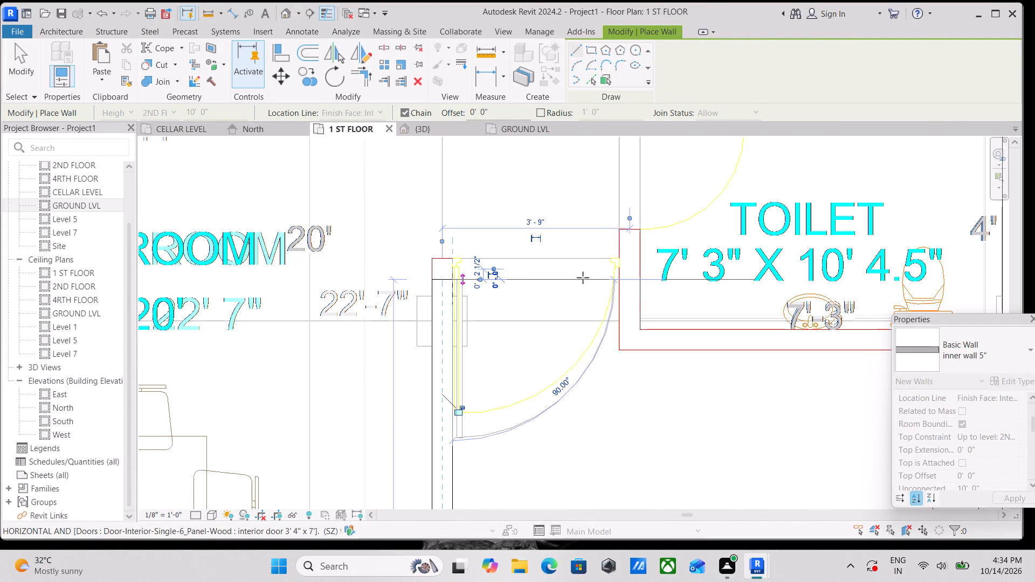
click(619, 277)
scroll(539, 266, down, 1)
middle_drag(539, 266, 553, 392)
scroll(464, 262, down, 2)
middle_drag(465, 266, 488, 361)
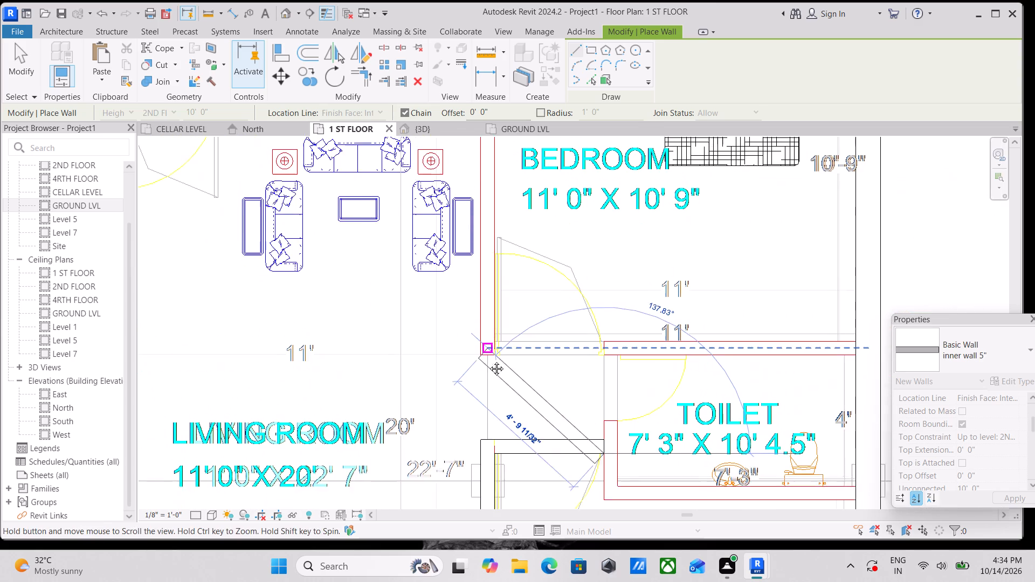
middle_drag(488, 361, 488, 361)
key(Escape)
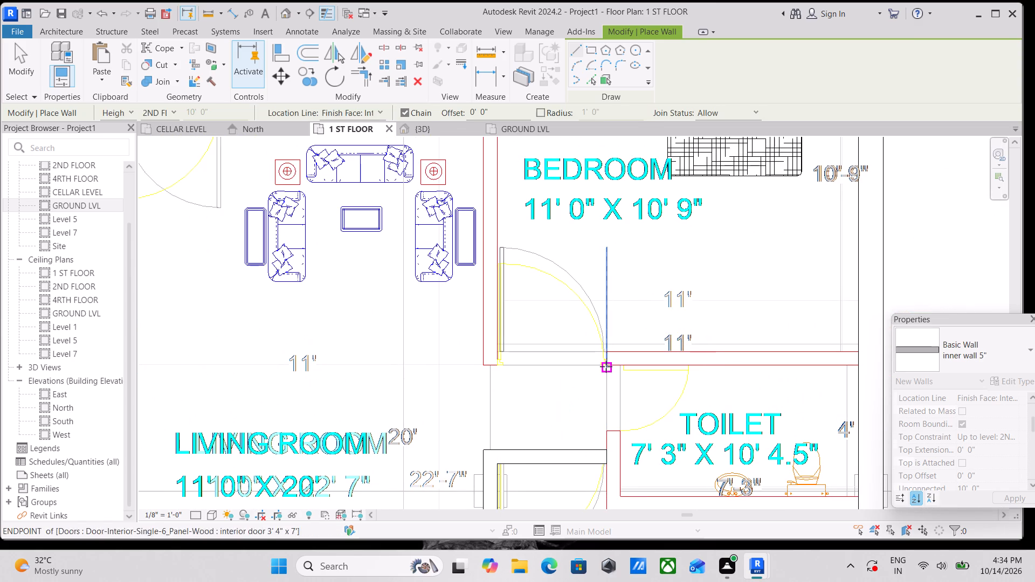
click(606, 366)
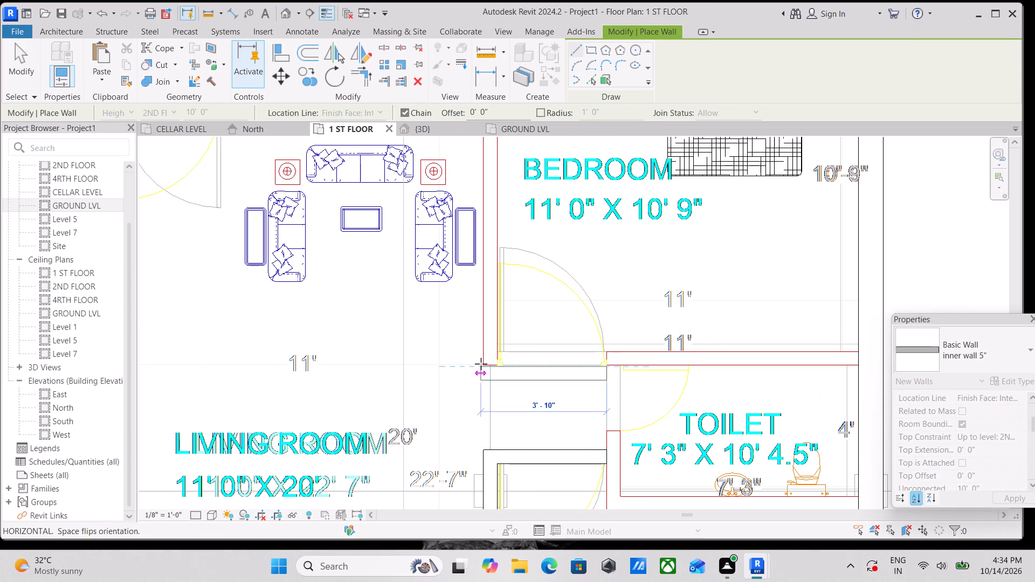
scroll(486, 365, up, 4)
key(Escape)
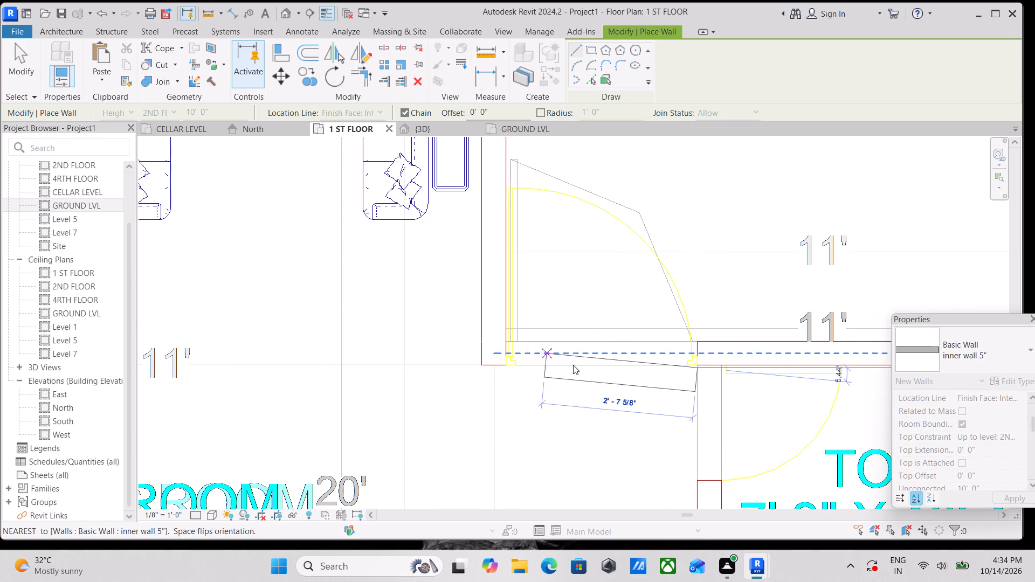
Draw inner wall 5" walls 3' 9" across the 11' 0" X 10' 9" bedroom's doorway and about 7' 9" up its living room side to the staircase.
click(701, 367)
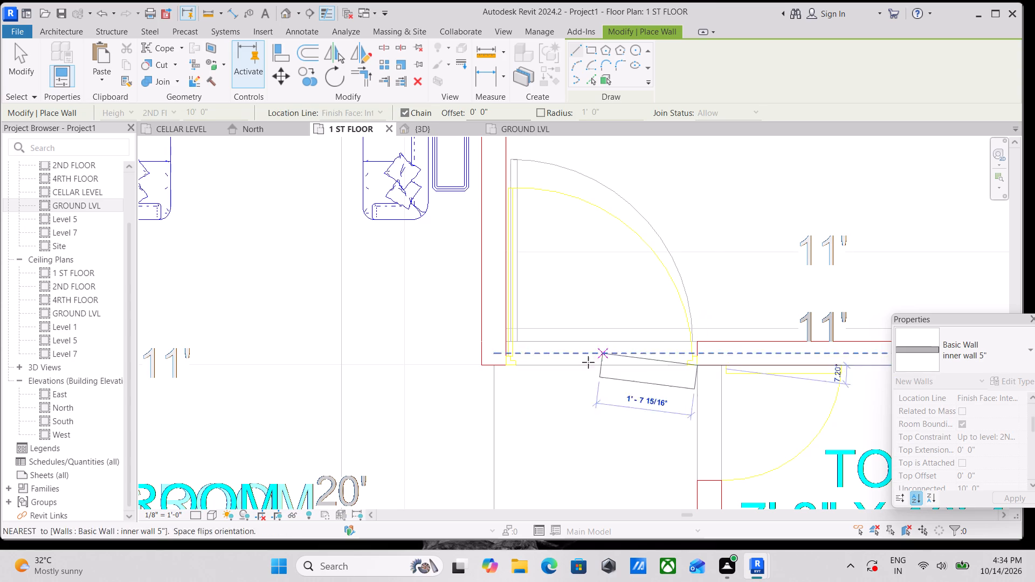
key(space)
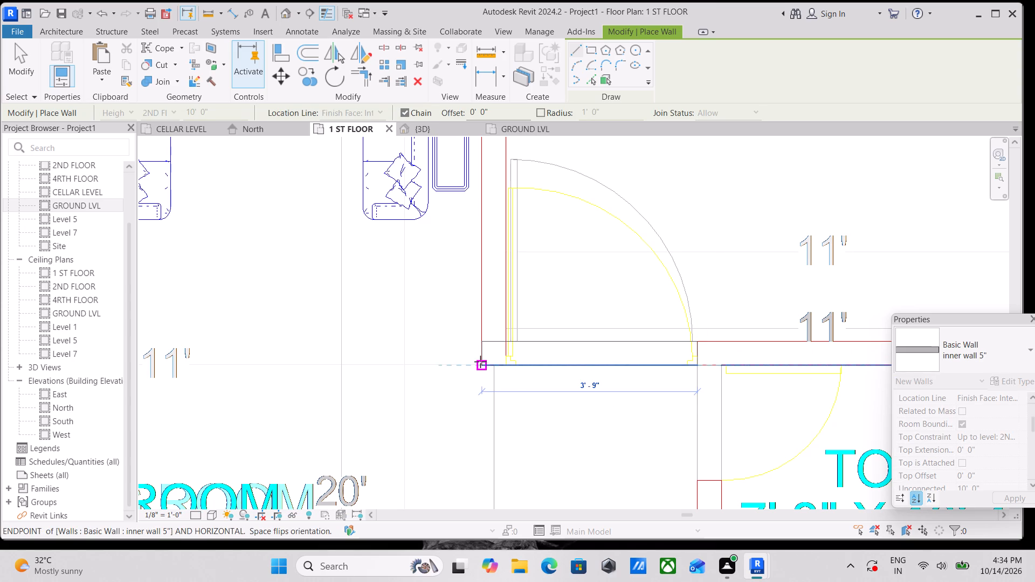
click(480, 362)
scroll(484, 281, down, 2)
middle_drag(482, 279, 487, 386)
scroll(487, 254, down, 2)
middle_drag(487, 254, 488, 331)
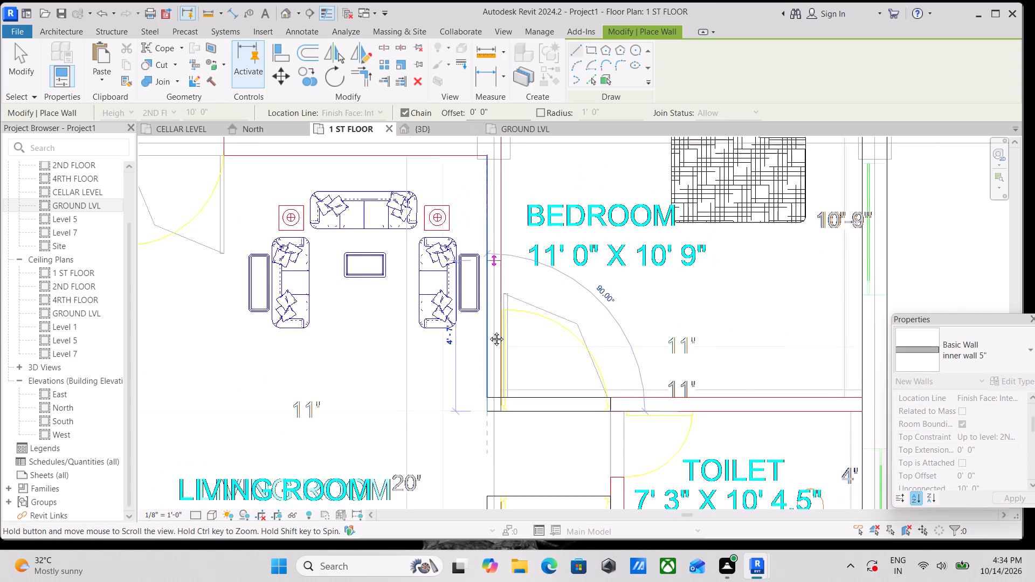
middle_drag(488, 331, 487, 409)
scroll(480, 324, up, 3)
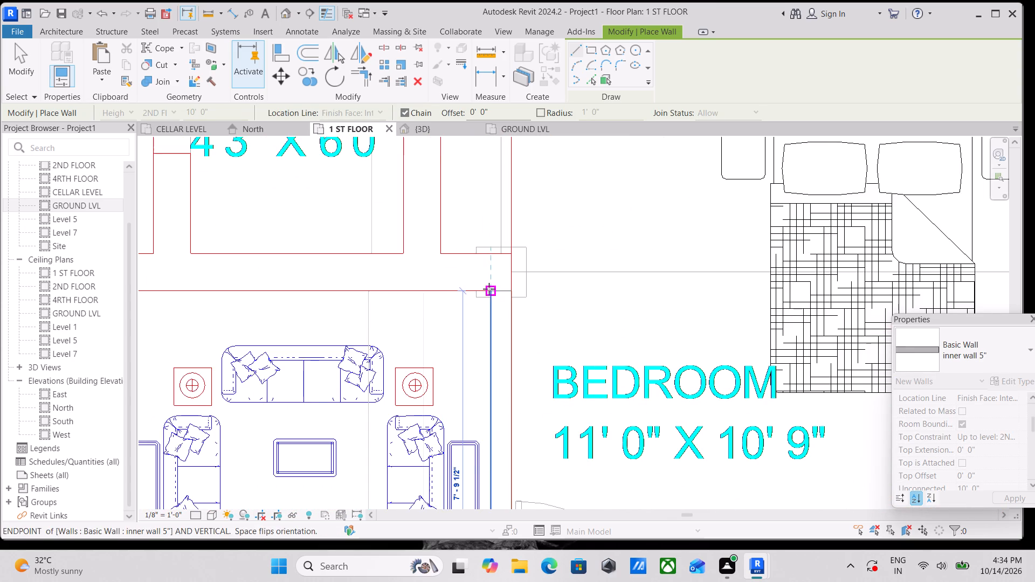
scroll(487, 292, up, 3)
click(494, 293)
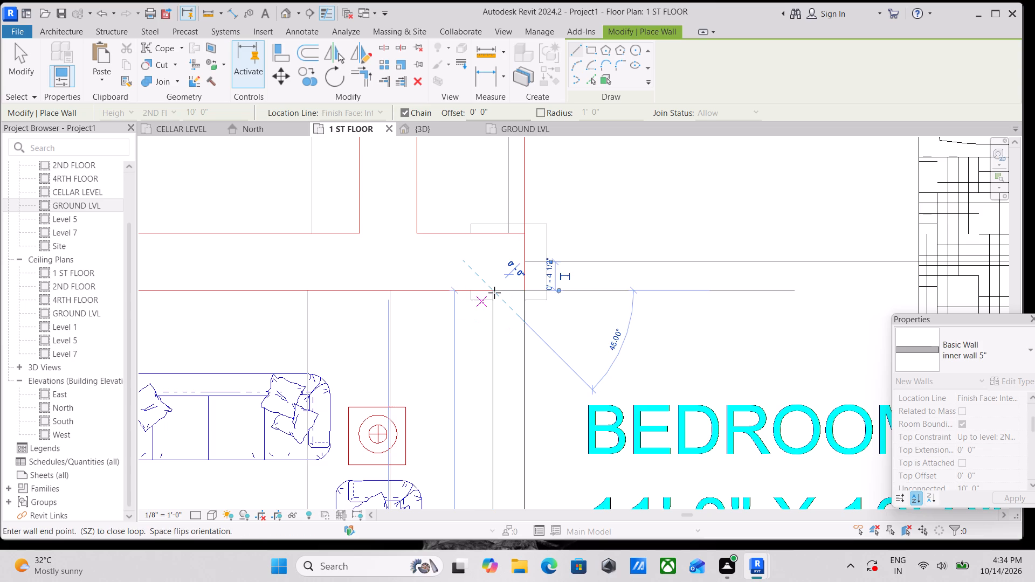
key(Escape)
Draw inner wall 5" walls from the outer wall along the 7' 3" X 10' 4.5" toilet's lower bedroom side, turning up its door side.
scroll(494, 293, down, 7)
middle_drag(582, 302, 550, 138)
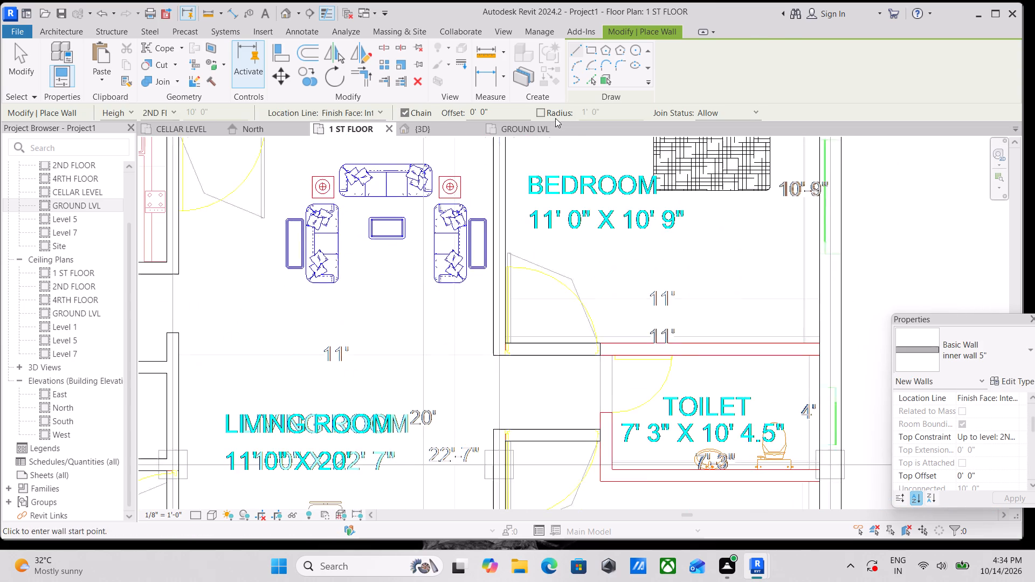
scroll(603, 189, down, 3)
middle_drag(620, 260, 589, 179)
scroll(703, 350, up, 3)
scroll(753, 296, up, 3)
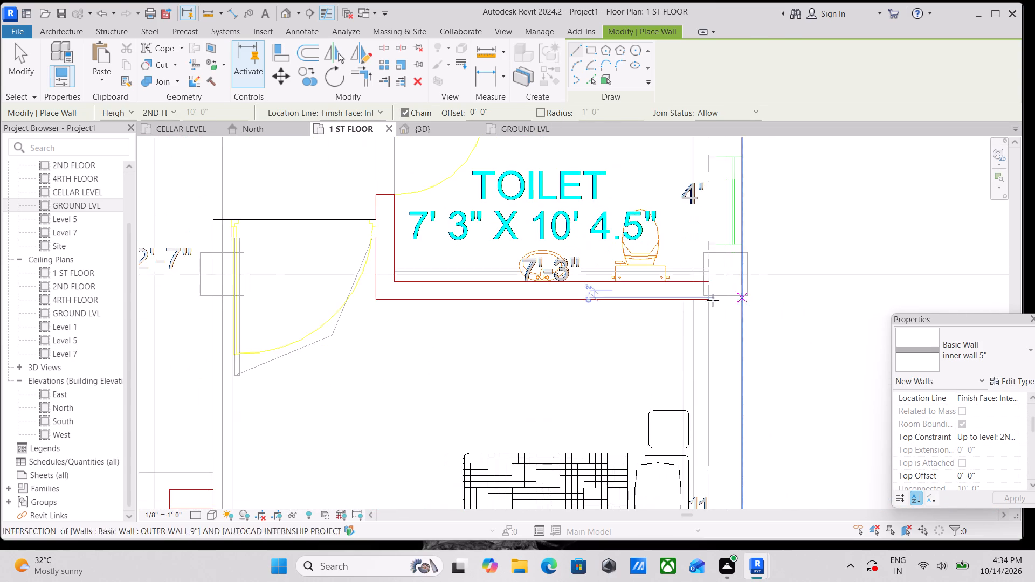
scroll(684, 301, up, 2)
click(713, 272)
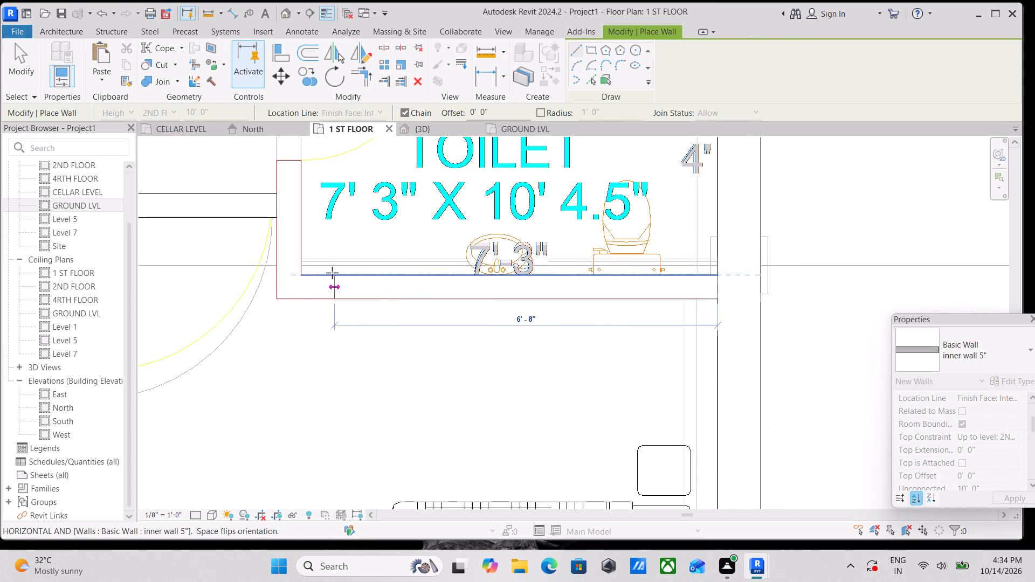
click(301, 276)
scroll(293, 206, down, 1)
middle_drag(293, 206, 319, 372)
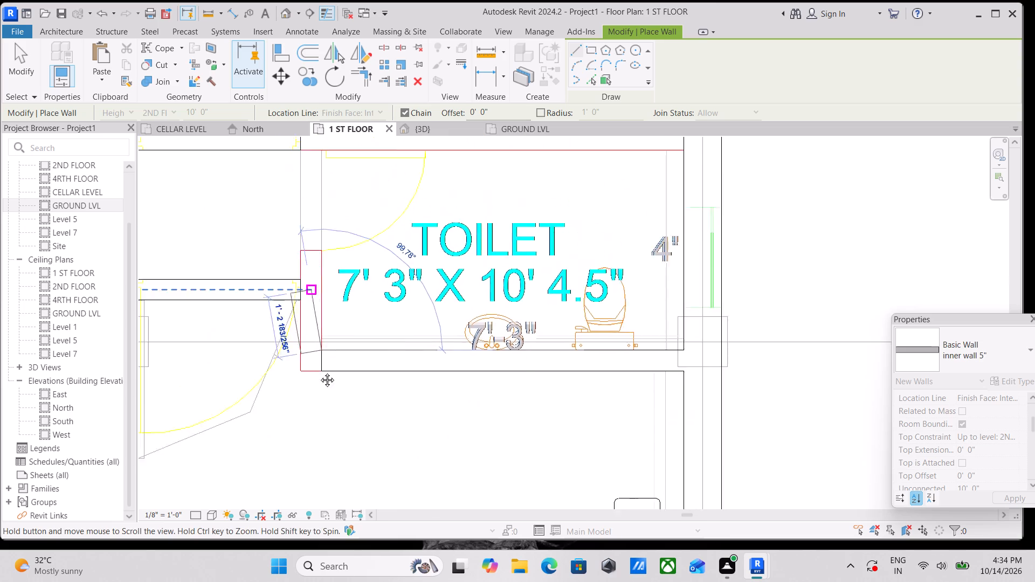
middle_drag(319, 372, 321, 423)
click(328, 286)
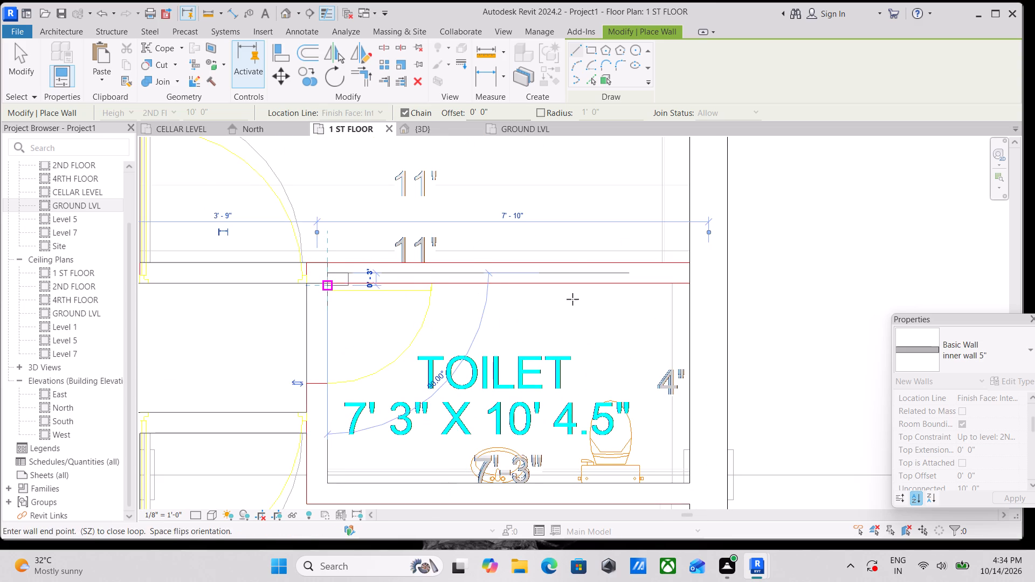
middle_drag(572, 299, 483, 327)
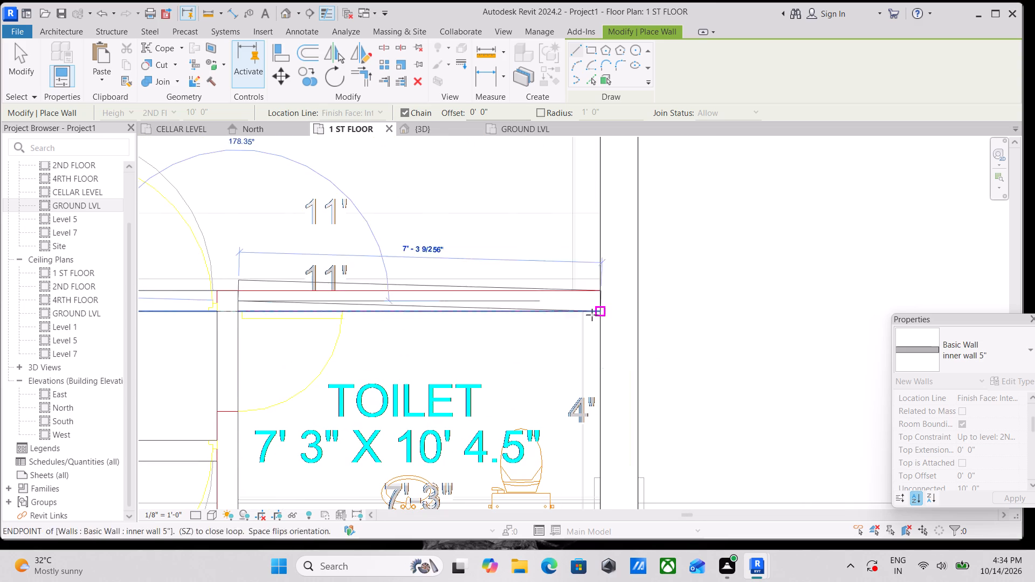
key(Escape)
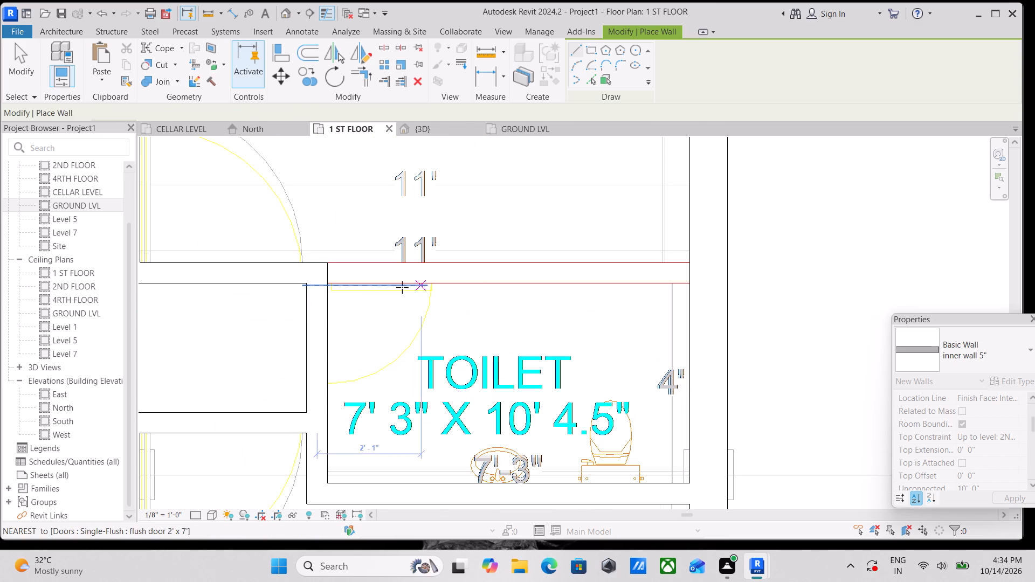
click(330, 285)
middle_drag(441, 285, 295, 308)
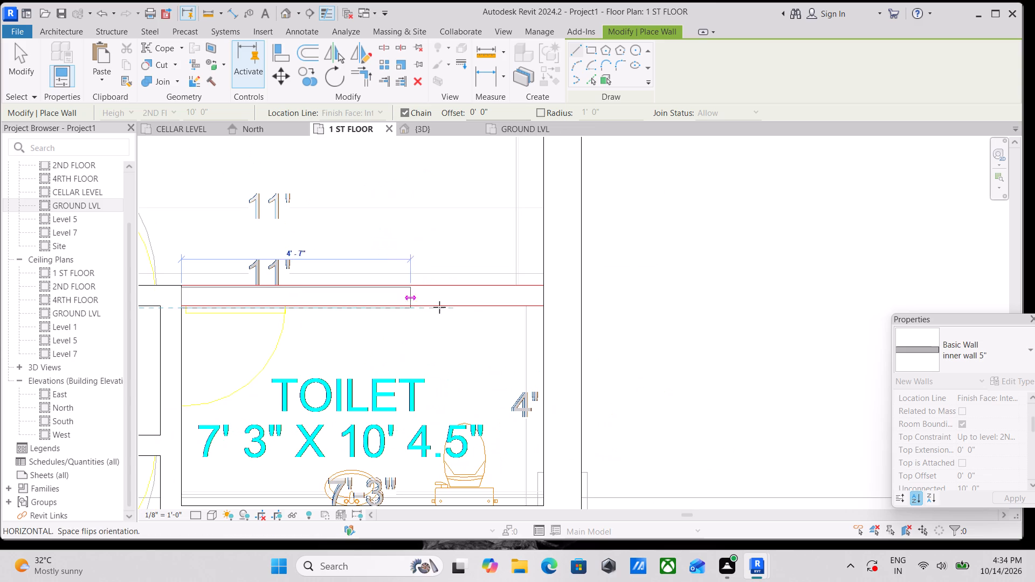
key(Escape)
Draw an inner wall 5" wall about 7' 3" long between the toilet and the 11' 0" X 10' 9" bedroom, from the outer wall to the toilet's door corner.
scroll(207, 301, up, 7)
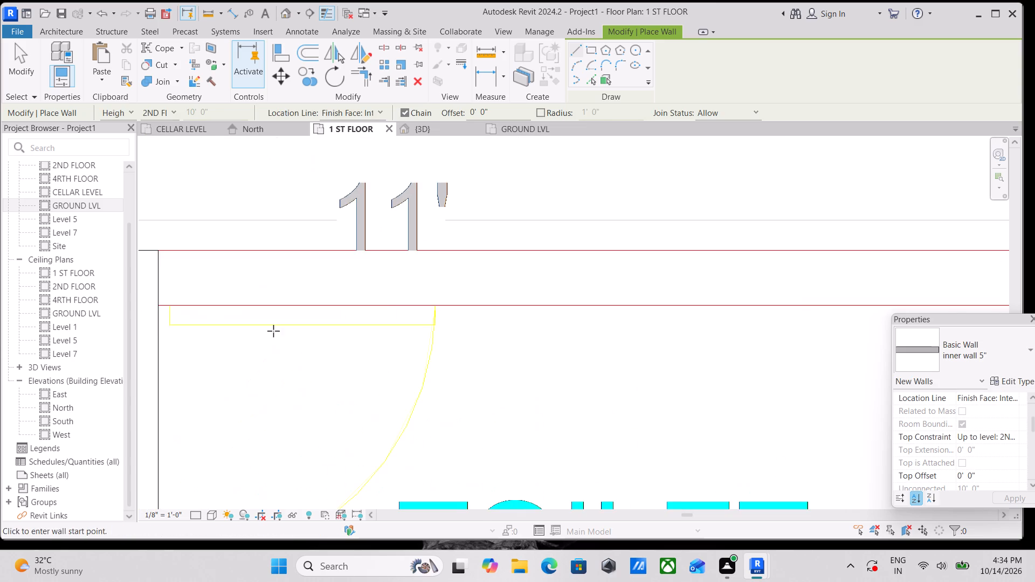
scroll(292, 334, down, 5)
middle_drag(655, 357, 499, 356)
click(659, 327)
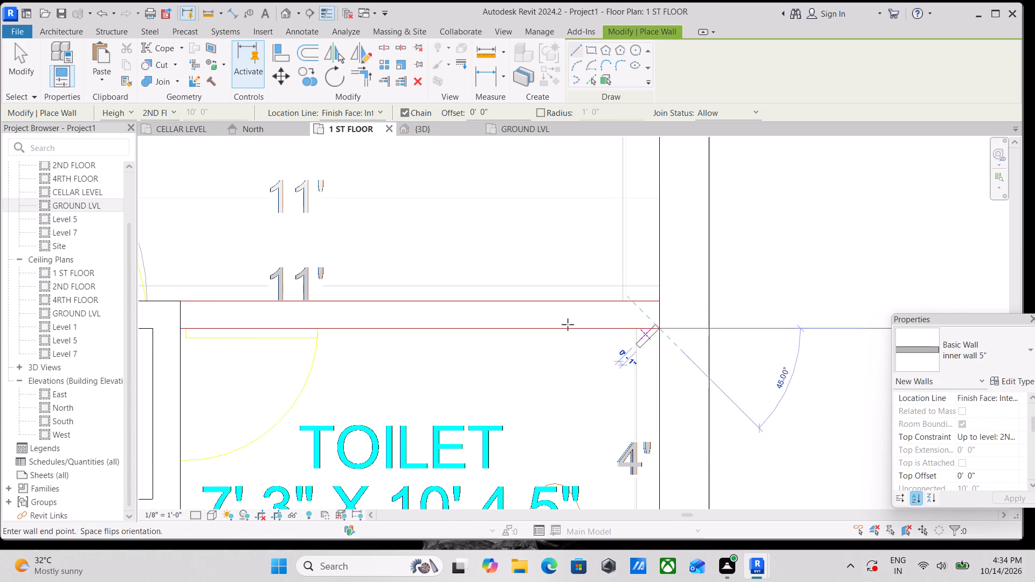
key(space)
middle_drag(209, 318, 329, 317)
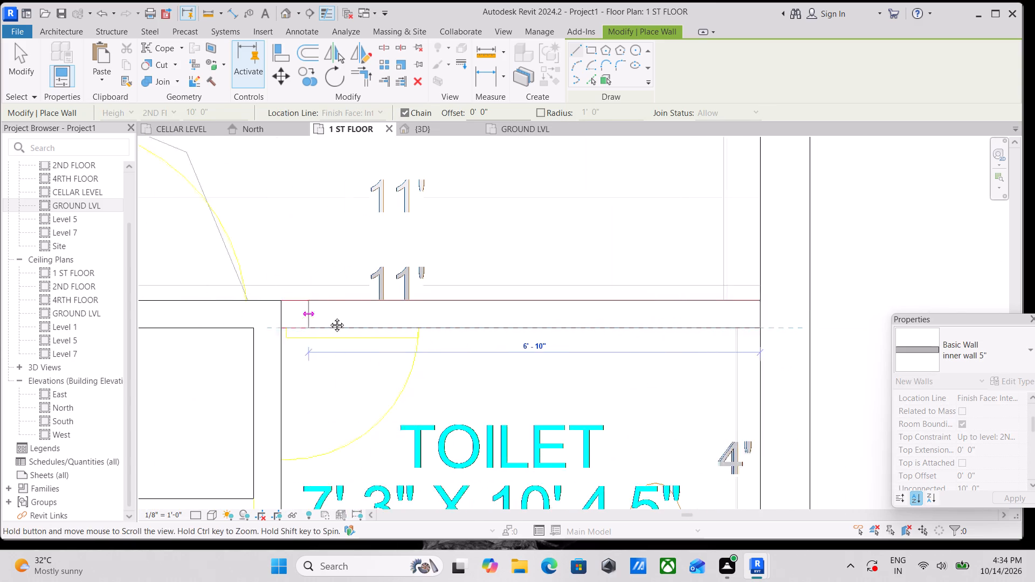
middle_drag(329, 317, 331, 315)
scroll(303, 323, up, 3)
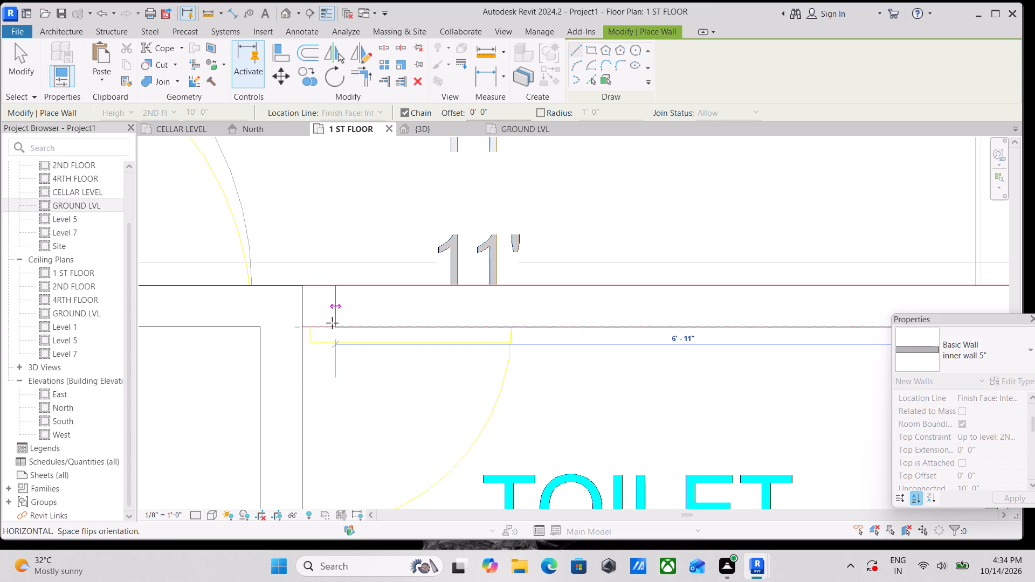
click(305, 329)
key(Escape)
Draw a 6 1/2" inner wall 5" stub at the balcony's corner beside the 11' 9" X 10' 9" bedroom, projecting past the outer wall to the balcony edge.
scroll(305, 329, down, 6)
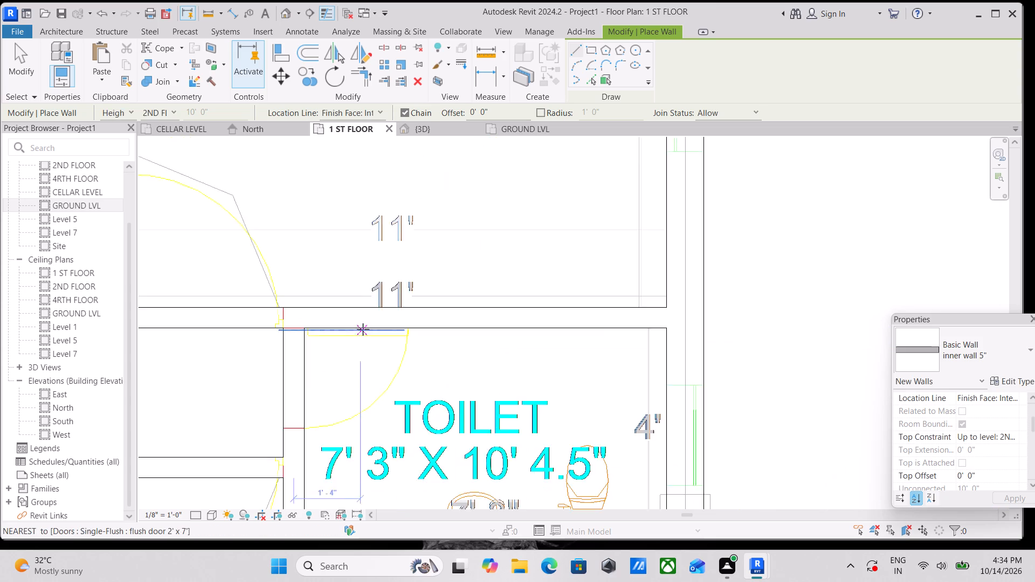
scroll(363, 329, down, 2)
middle_drag(362, 328, 342, 207)
scroll(402, 292, down, 2)
middle_drag(403, 308, 372, 217)
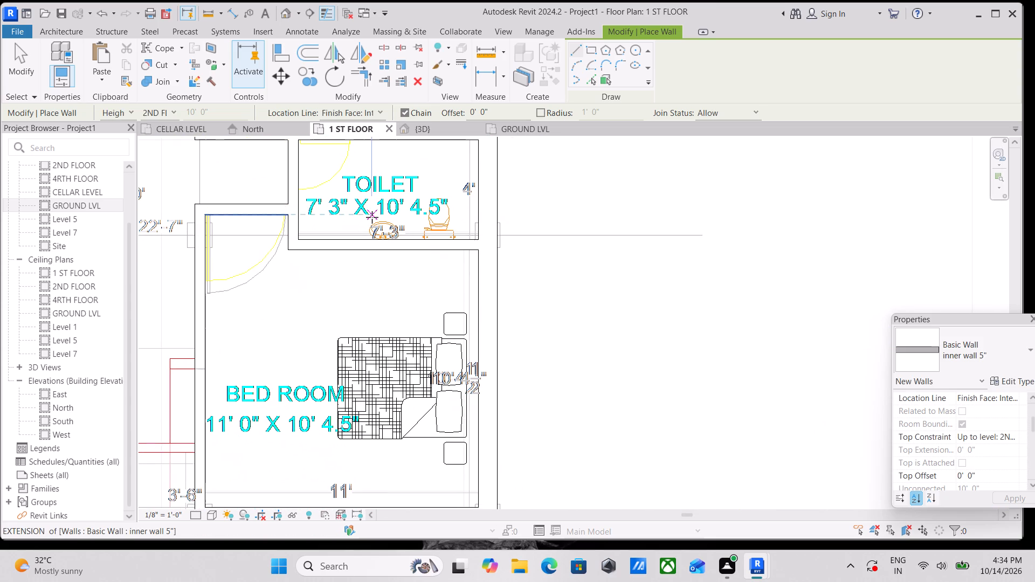
scroll(373, 322, down, 2)
middle_drag(370, 320, 363, 236)
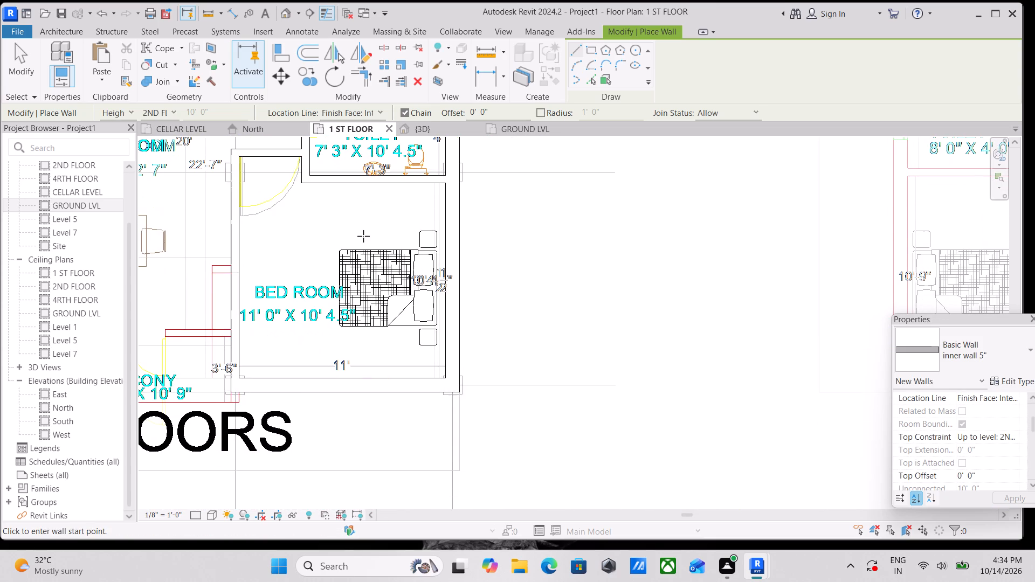
scroll(363, 238, down, 2)
middle_drag(249, 352, 458, 266)
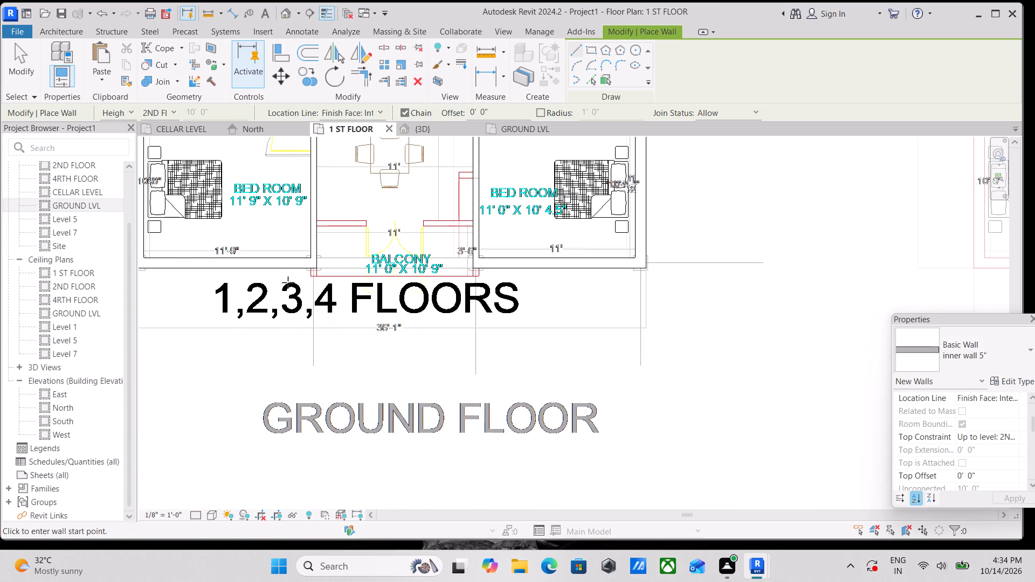
scroll(280, 265, up, 10)
scroll(326, 265, up, 3)
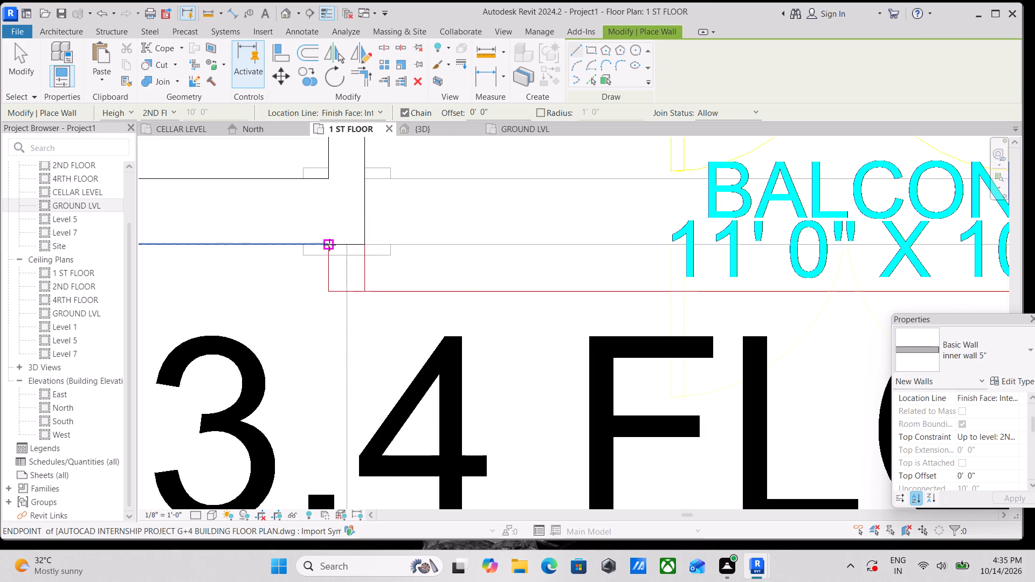
click(330, 245)
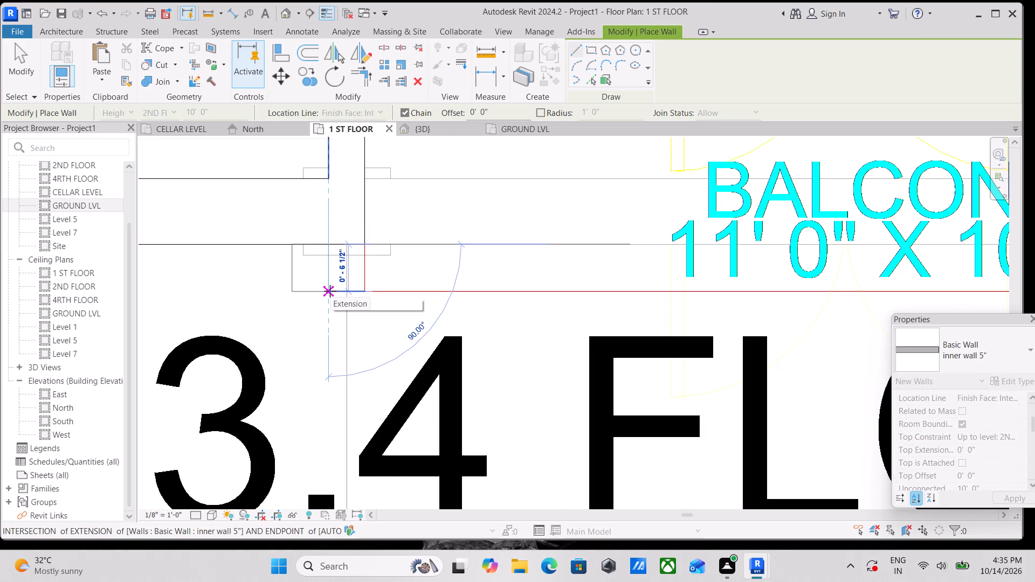
key(space)
click(330, 291)
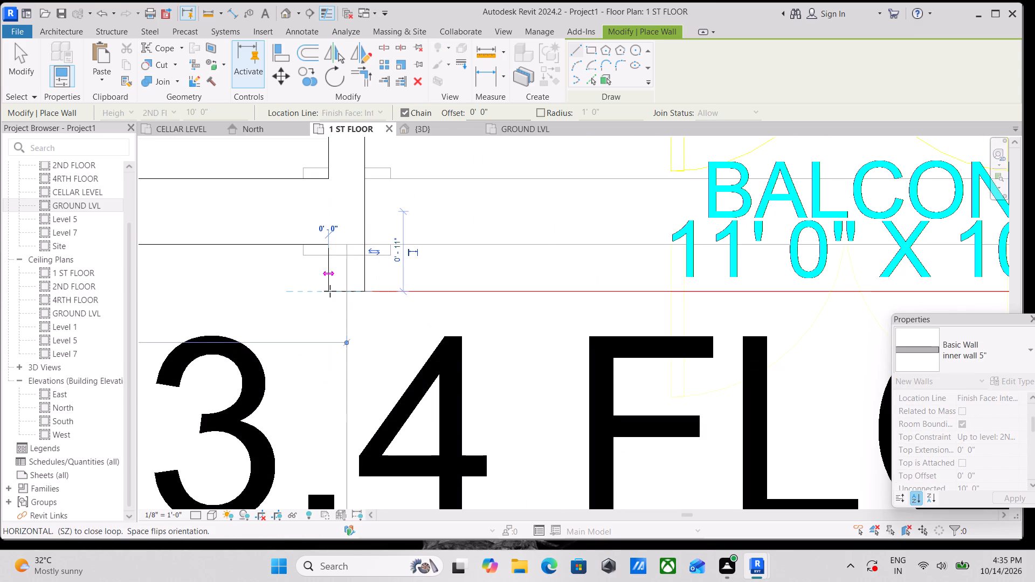
key(Escape)
scroll(397, 280, down, 3)
scroll(443, 277, down, 3)
middle_drag(443, 277, 441, 279)
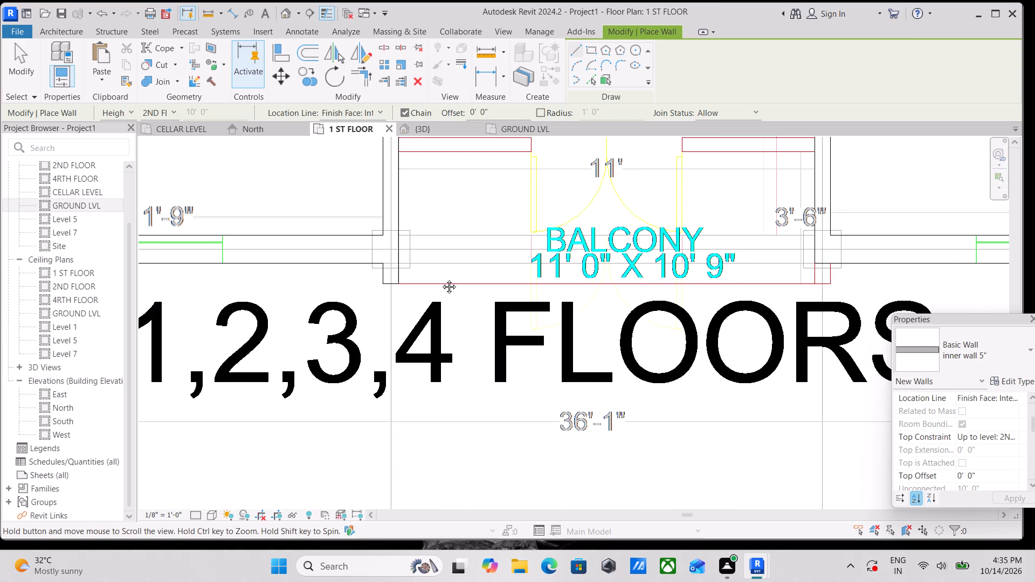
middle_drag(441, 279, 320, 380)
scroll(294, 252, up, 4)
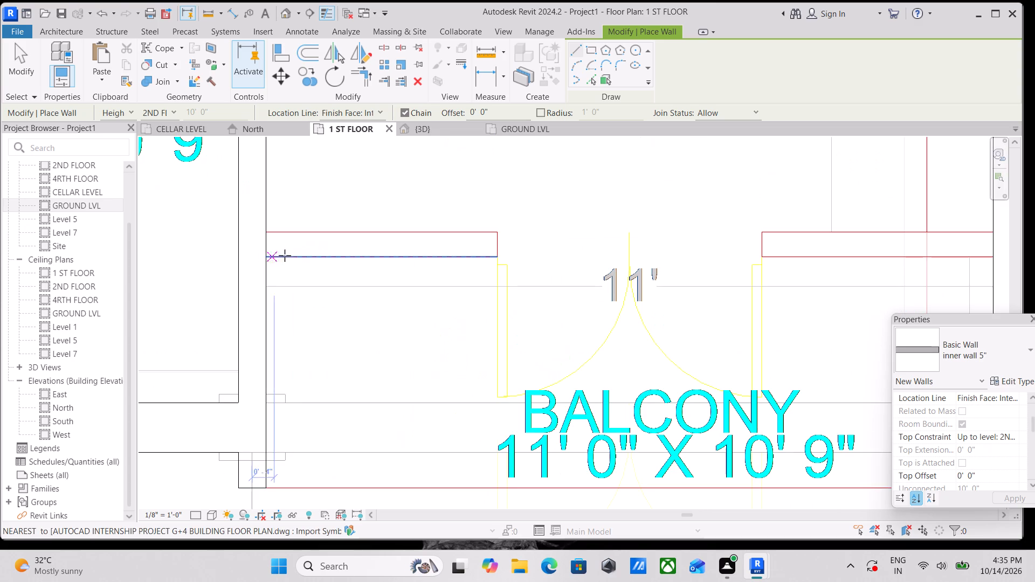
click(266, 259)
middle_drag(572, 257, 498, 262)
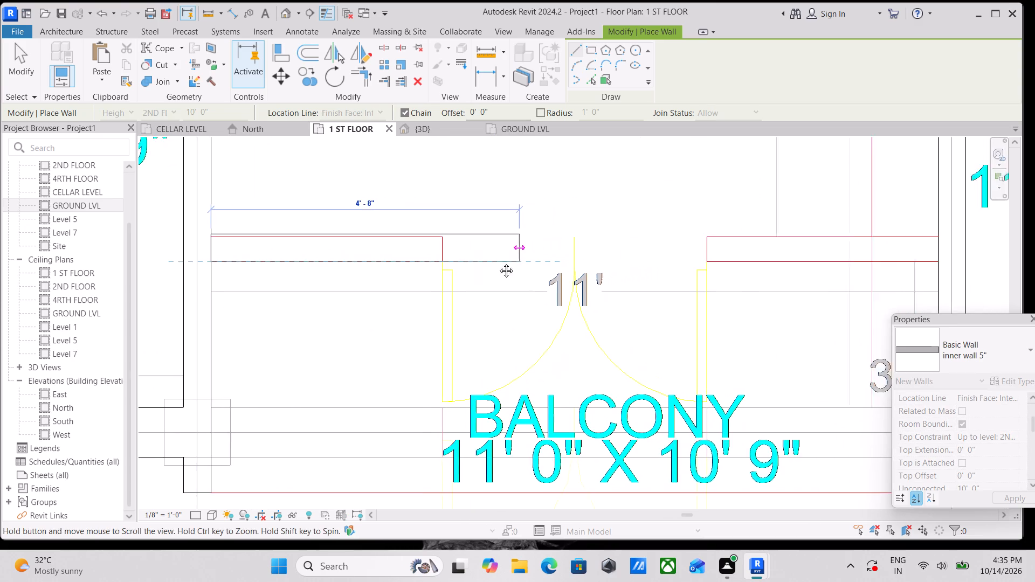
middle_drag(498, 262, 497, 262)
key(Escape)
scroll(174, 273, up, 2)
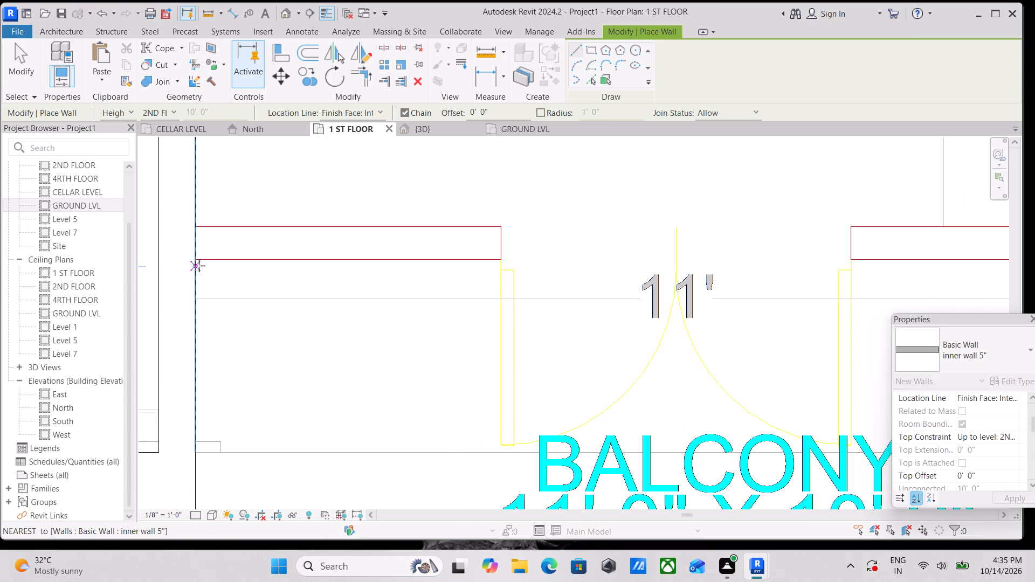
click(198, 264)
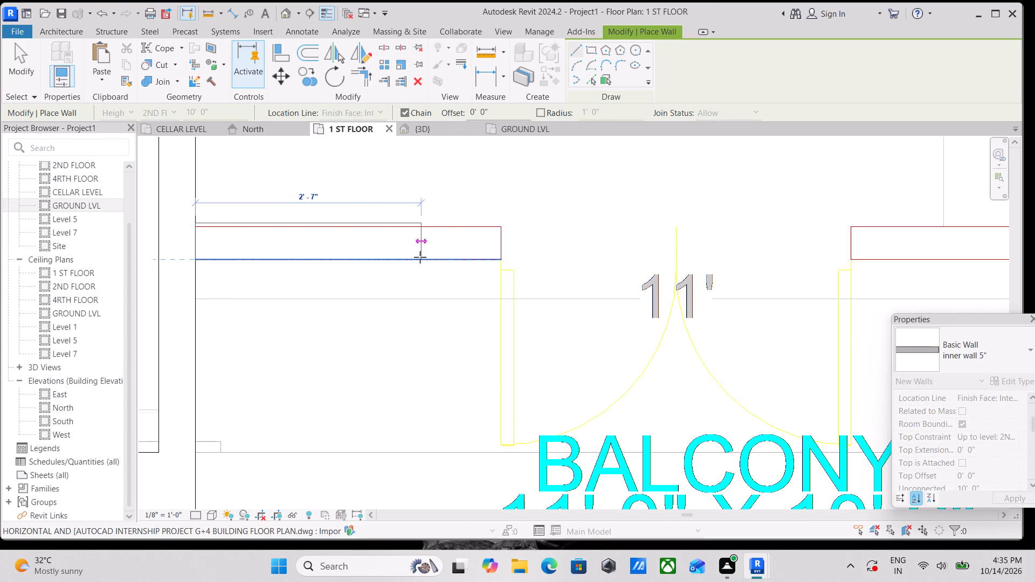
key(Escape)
Draw an inner wall 5" wall across the balcony's living-room side, between the 11' 9" X 10' 9" and 11' 0" X 10' 4.5" bedrooms' walls.
click(198, 229)
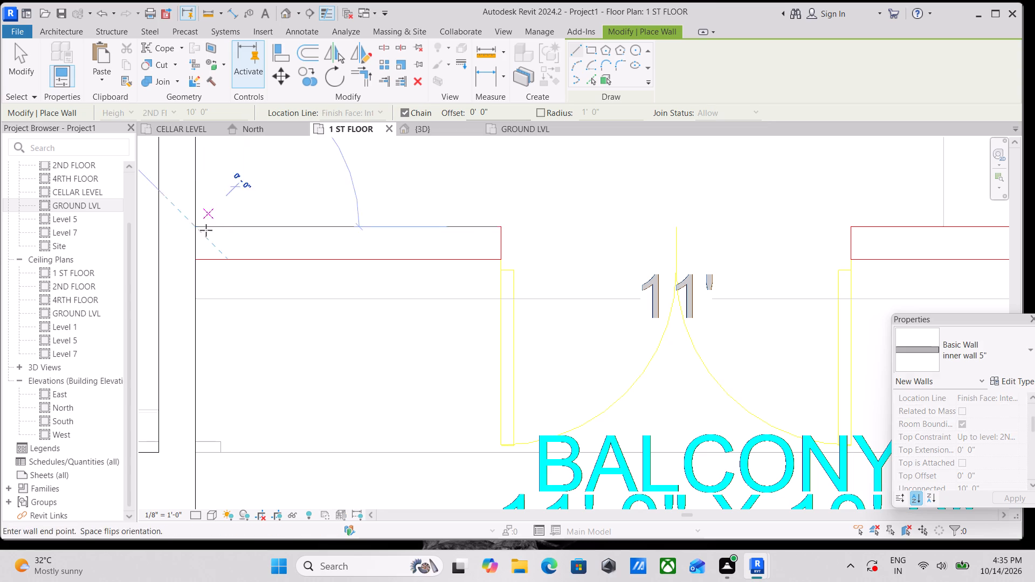
key(space)
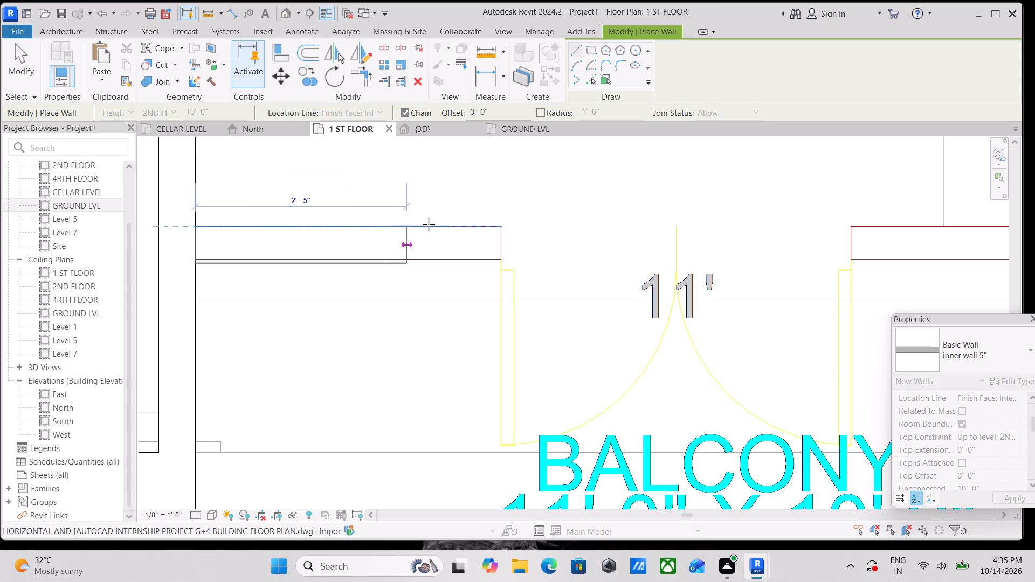
middle_drag(533, 219, 347, 265)
scroll(570, 261, down, 1)
middle_drag(574, 262, 300, 264)
scroll(642, 276, up, 3)
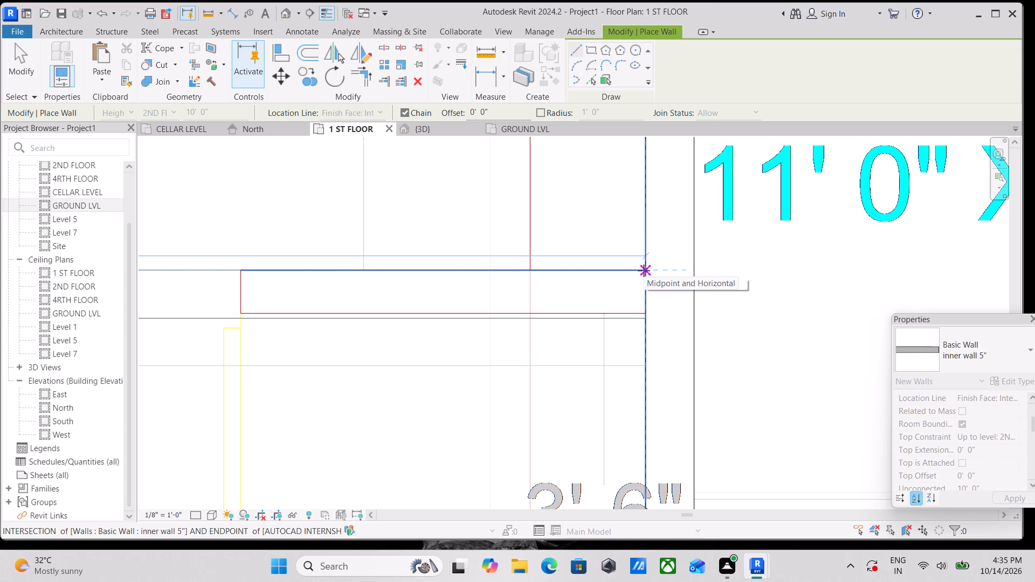
click(644, 271)
key(Escape)
Draw a short inner wall 5" stub from the 11' 0" X 10' 4.5" bedroom's wall into the dining area, to the CAD recess corner near the balcony.
scroll(644, 271, down, 4)
scroll(526, 281, down, 2)
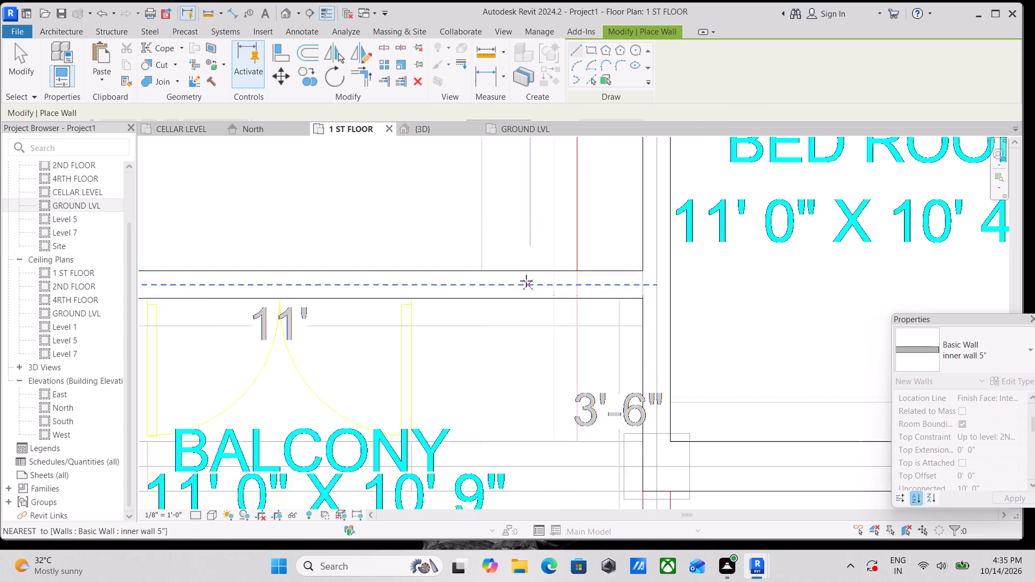
scroll(526, 281, down, 1)
scroll(432, 271, down, 3)
middle_drag(428, 271, 536, 288)
middle_drag(408, 259, 420, 392)
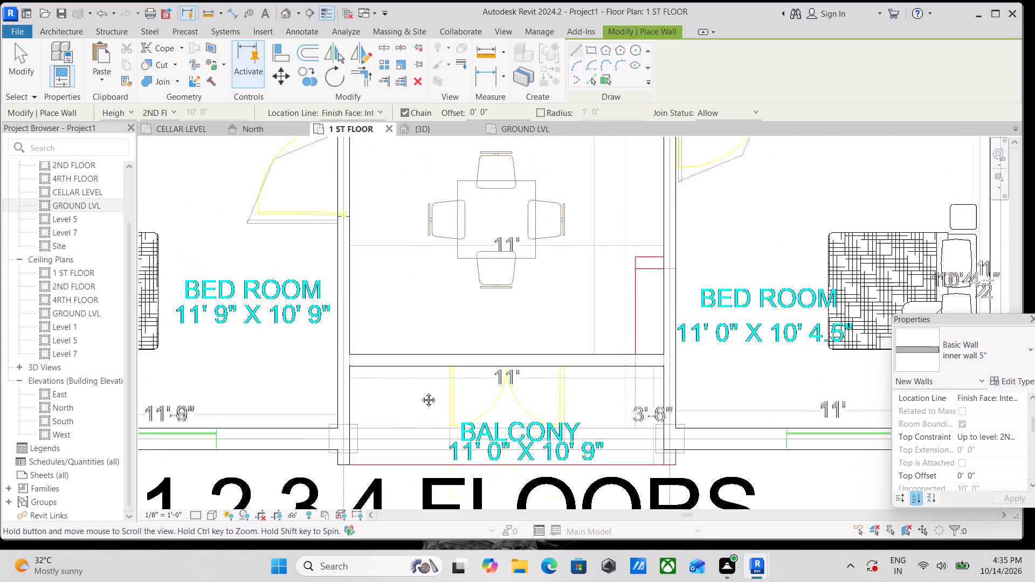
middle_drag(420, 392, 420, 402)
scroll(415, 245, down, 2)
scroll(601, 328, up, 5)
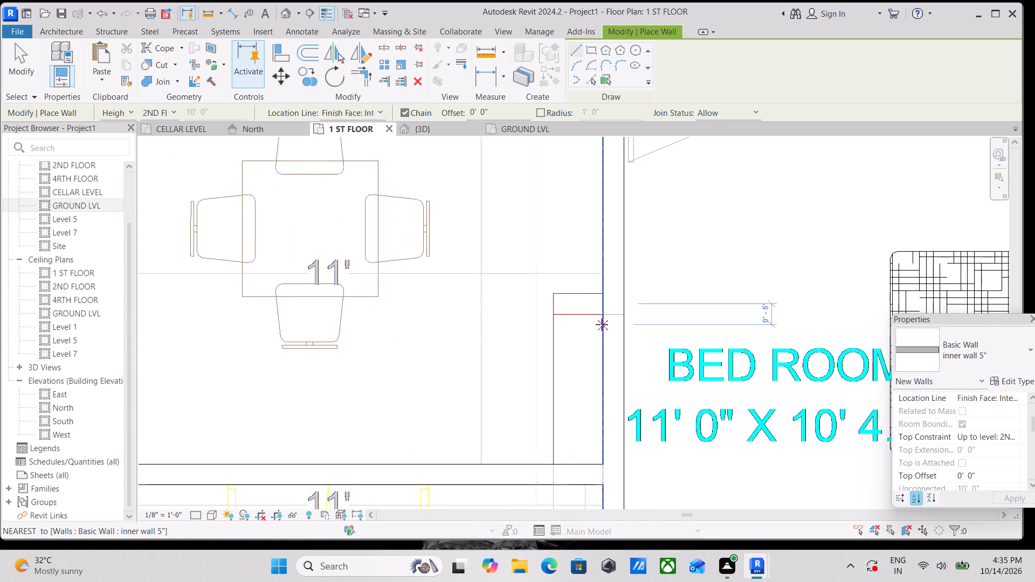
scroll(602, 324, up, 3)
click(601, 307)
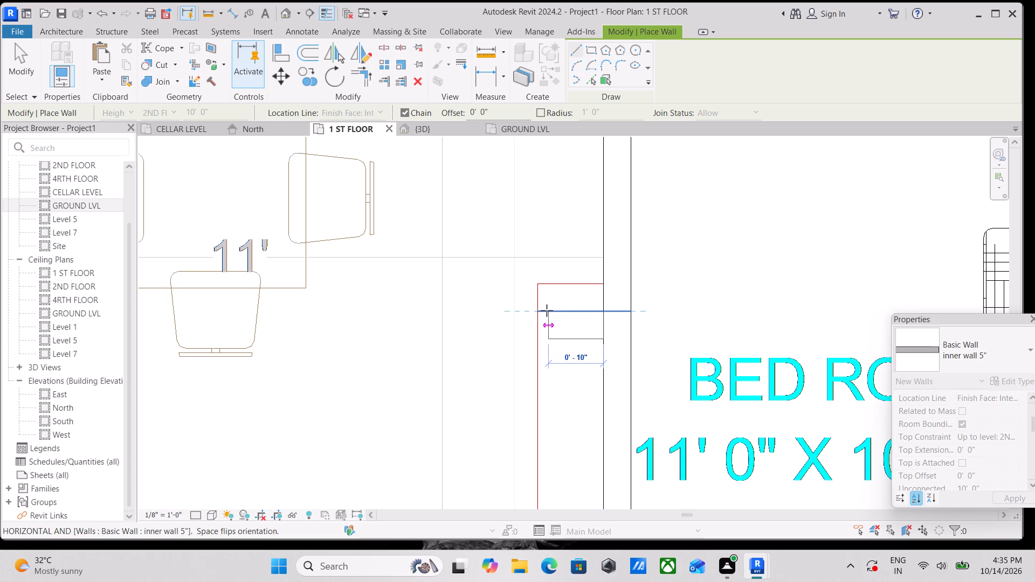
key(space)
scroll(533, 310, up, 4)
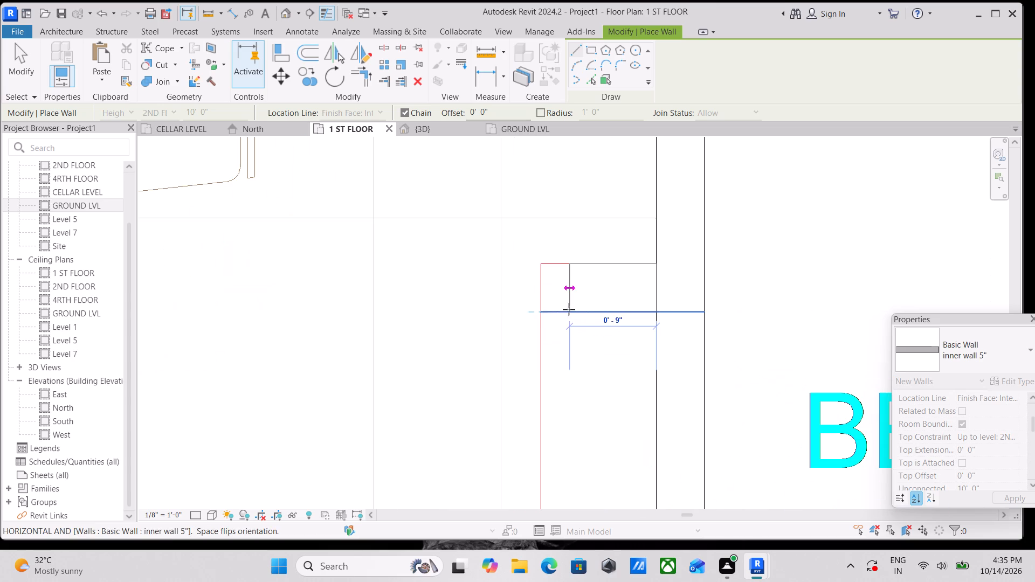
click(542, 313)
key(Escape)
Draw an inner wall 5" wall across the living room's far balcony side, from the kitchen wall to the 11' 0" X 10' 9" bedroom side.
scroll(542, 313, down, 2)
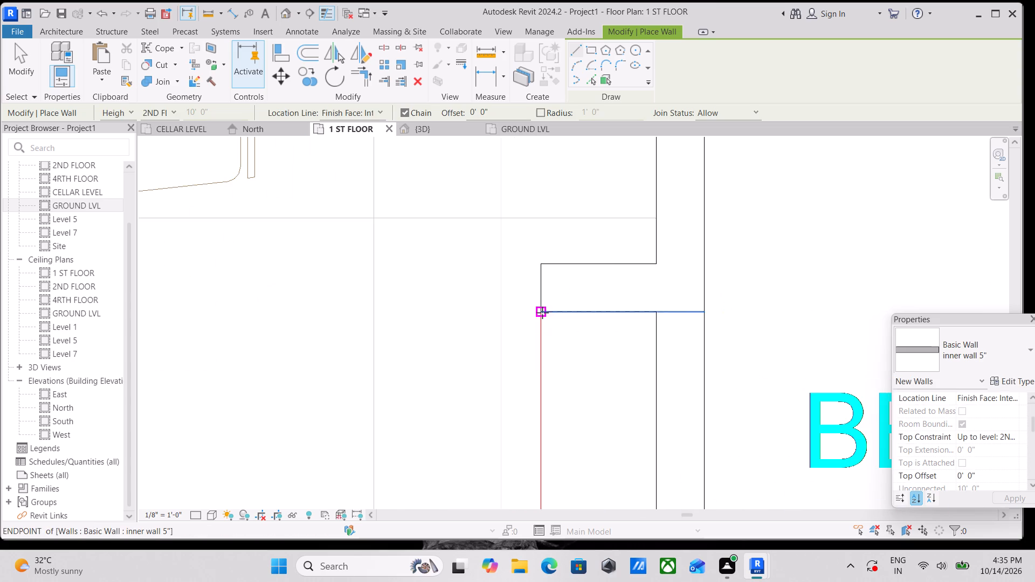
scroll(542, 313, down, 3)
scroll(472, 313, down, 3)
middle_drag(471, 312, 503, 407)
scroll(490, 268, down, 3)
middle_drag(490, 268, 494, 429)
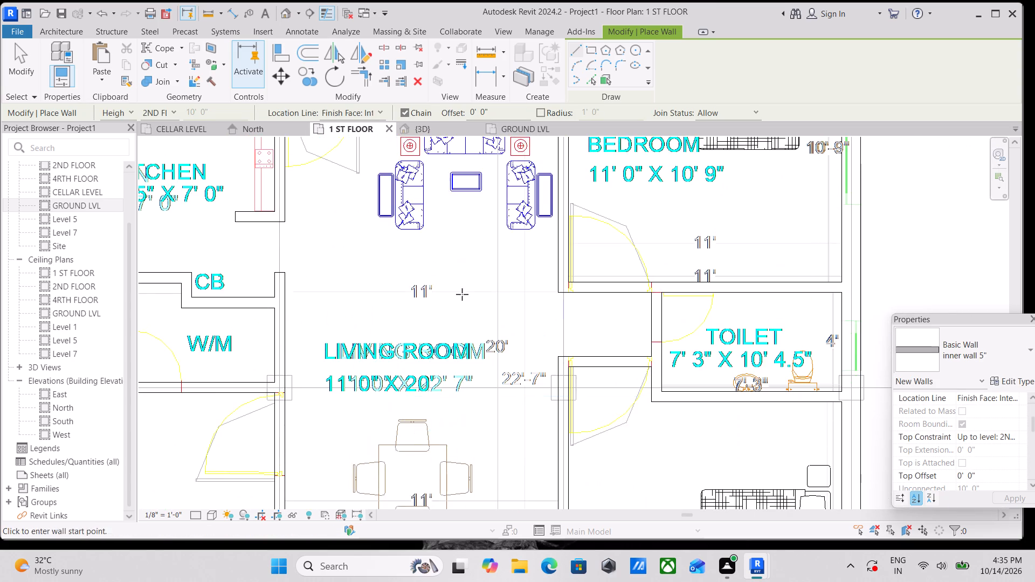
scroll(456, 278, down, 3)
middle_drag(459, 287, 459, 366)
middle_drag(463, 257, 458, 343)
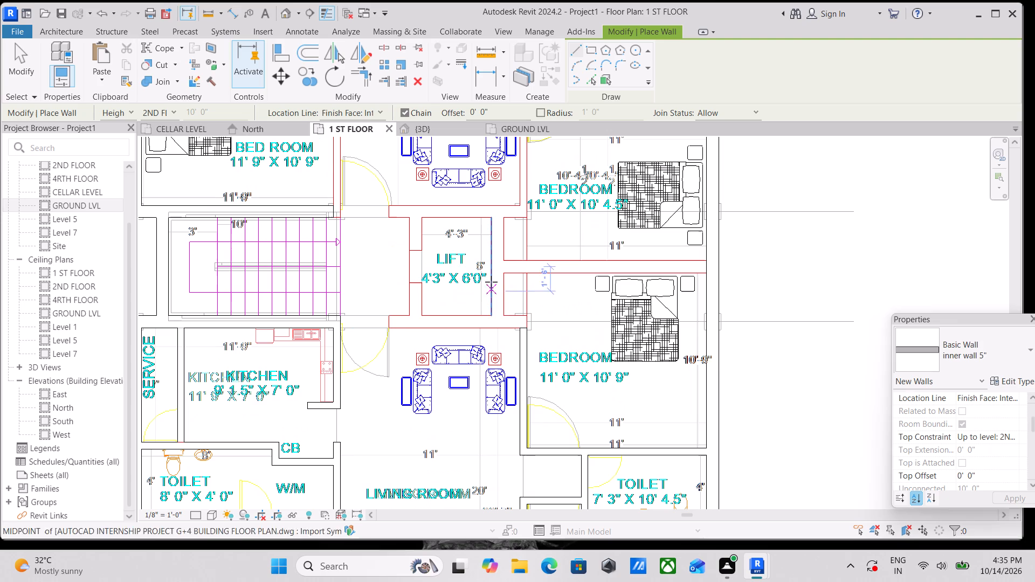
middle_drag(427, 224, 431, 339)
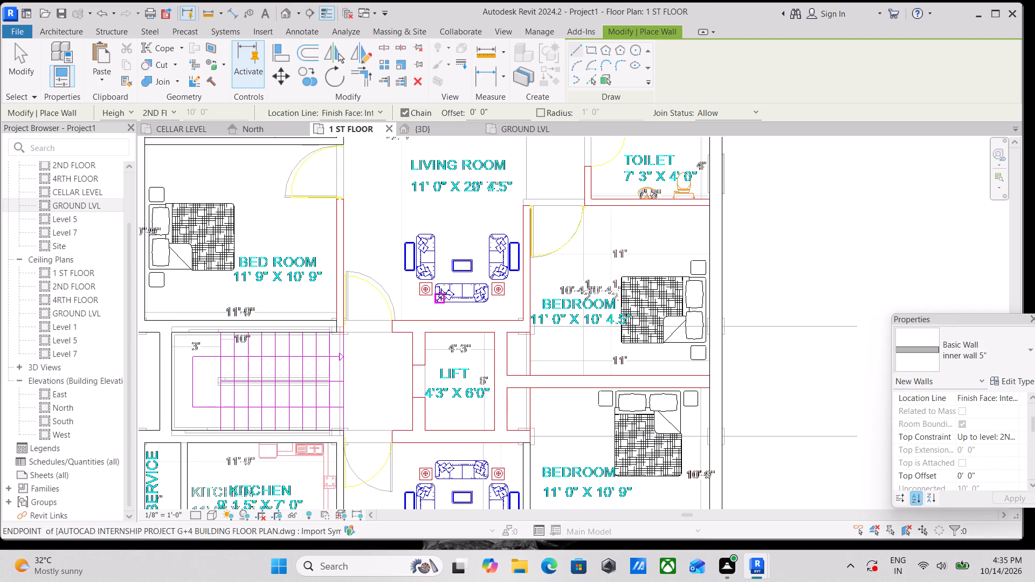
middle_drag(631, 219, 546, 343)
middle_drag(548, 257, 543, 375)
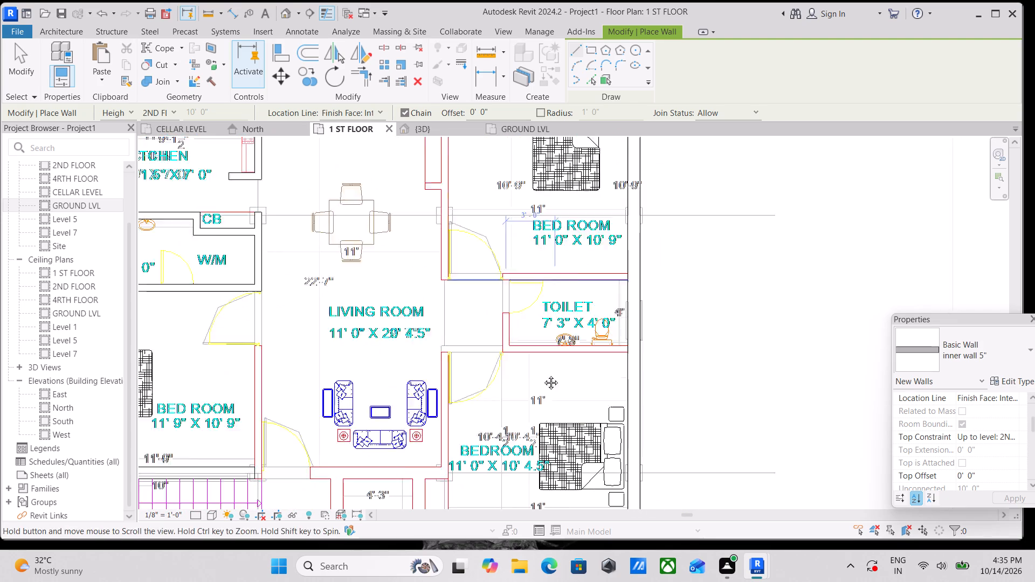
middle_drag(543, 375, 530, 436)
scroll(516, 295, down, 1)
scroll(276, 262, up, 2)
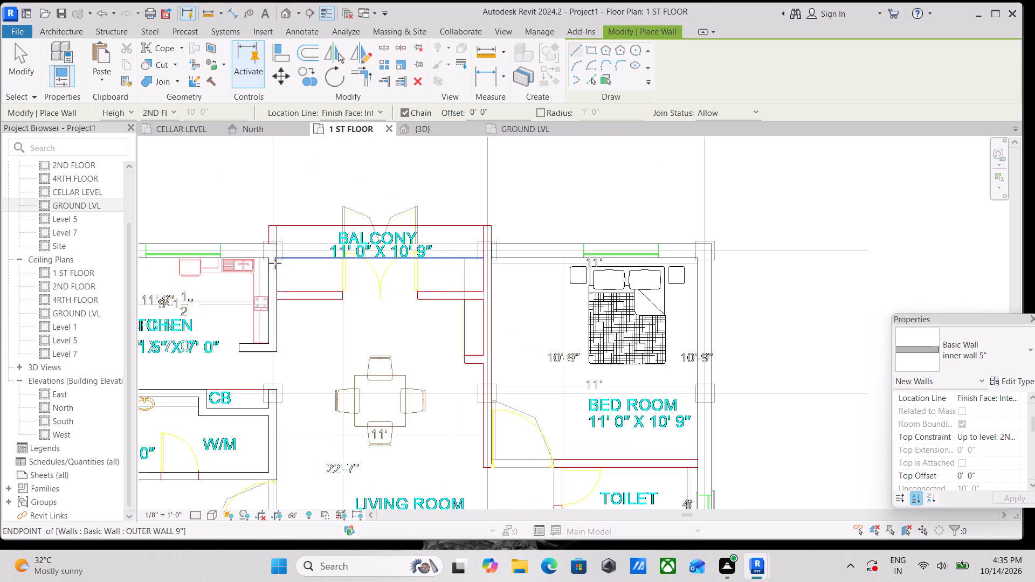
middle_drag(309, 340, 336, 292)
scroll(304, 256, up, 5)
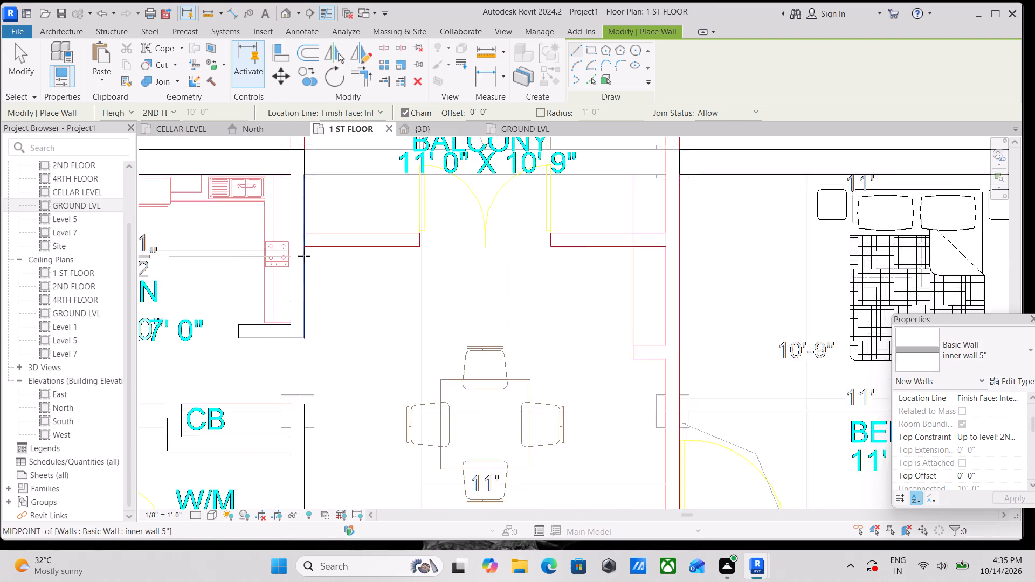
click(305, 234)
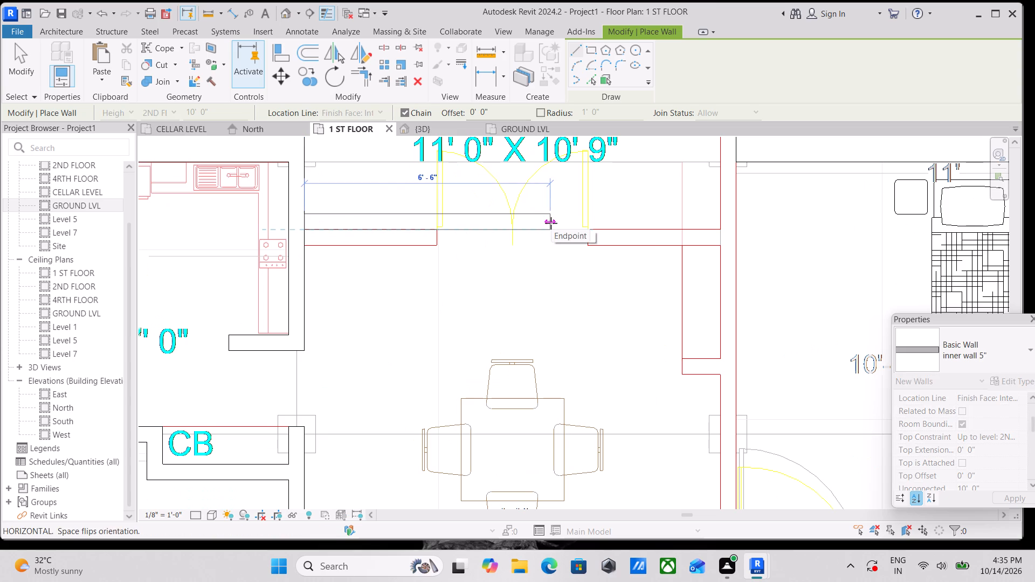
key(space)
click(720, 224)
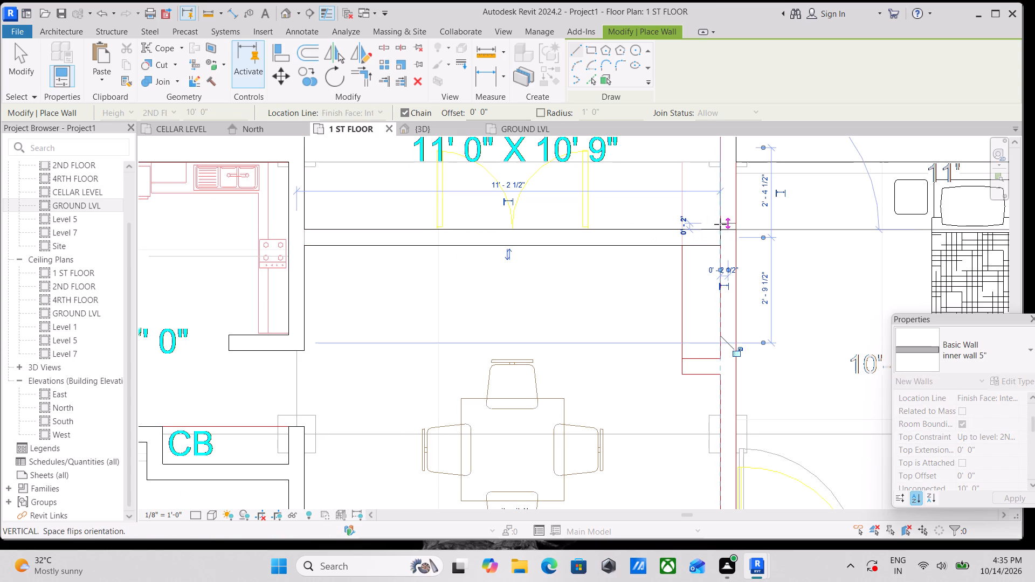
key(Escape)
Draw an inner wall 5" wall from that balcony's outer corner along the 11' 0" X 10' 9" bedroom's living room side to its door corner.
scroll(719, 224, down, 3)
middle_drag(719, 225, 565, 301)
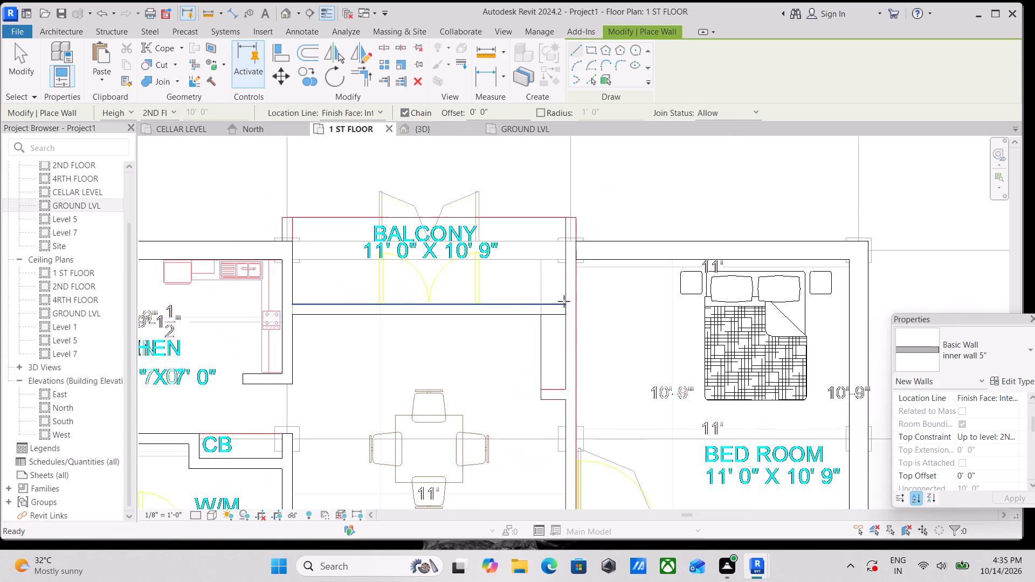
click(577, 218)
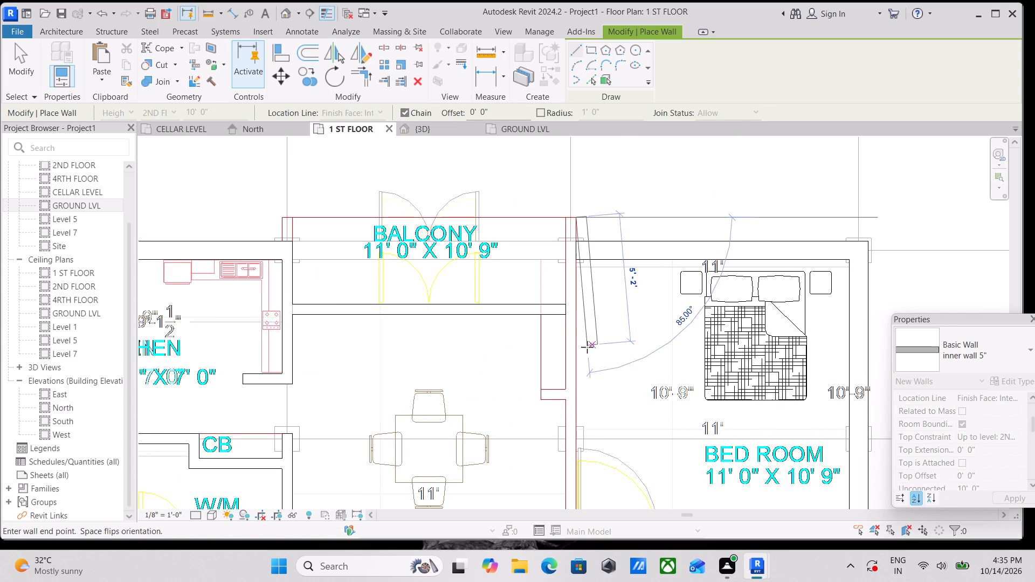
middle_drag(577, 340, 545, 236)
key(space)
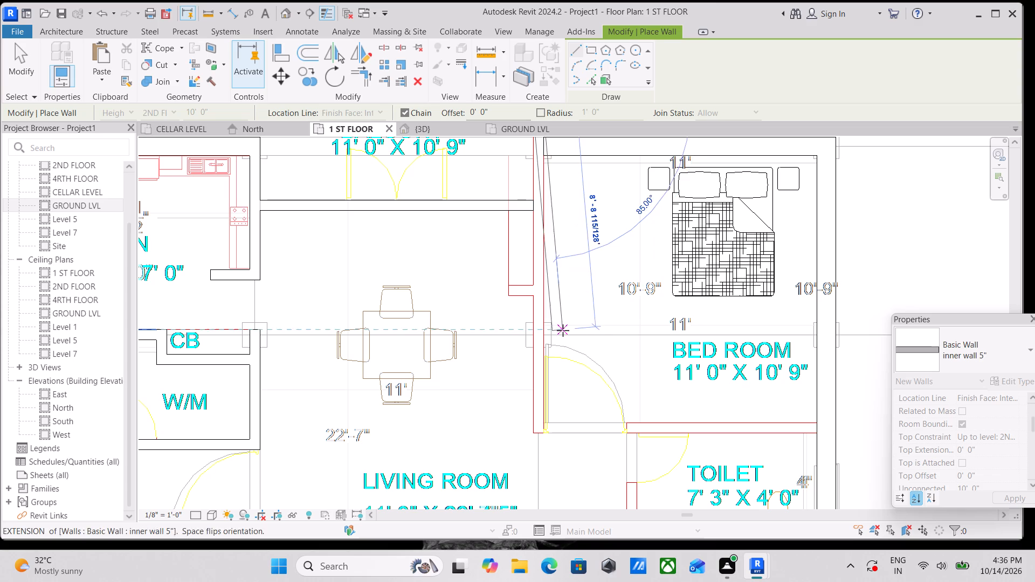
middle_drag(560, 329, 514, 220)
scroll(496, 325, up, 2)
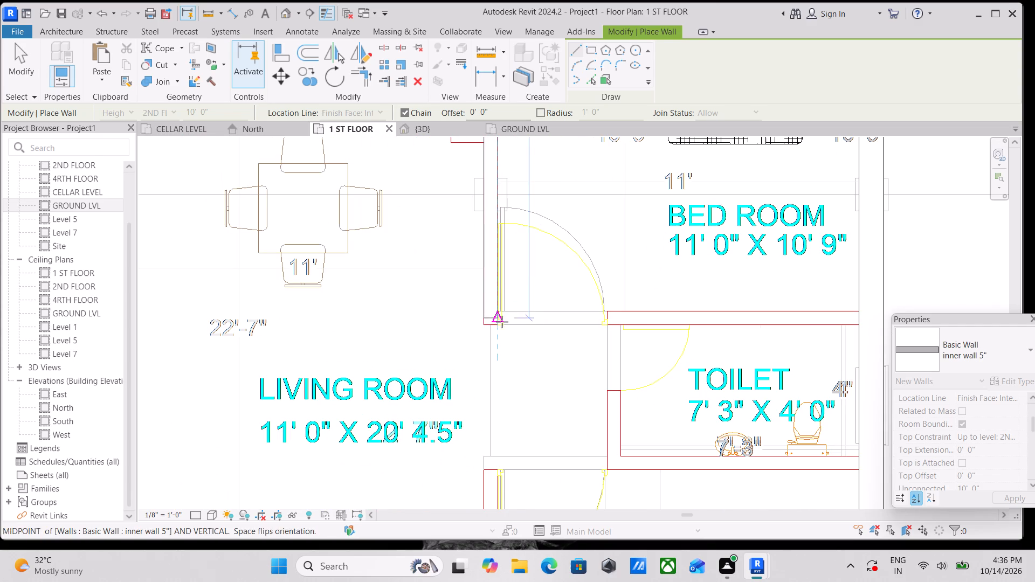
scroll(503, 324, up, 4)
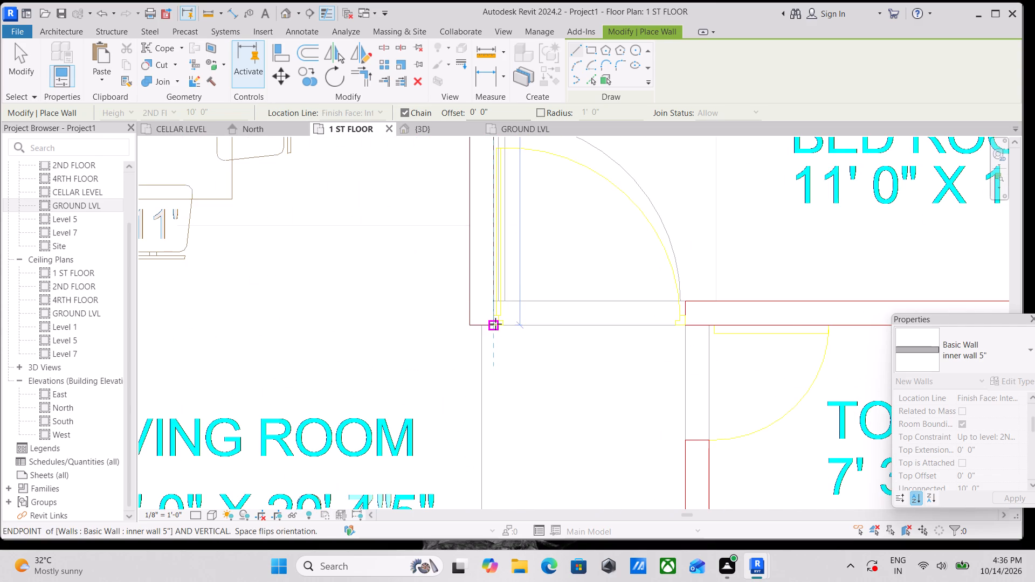
click(495, 324)
key(Escape)
Set the 1 ST FLOOR plan's visual style to Shaded and check the drawn walls against the CAD layout.
scroll(495, 324, down, 5)
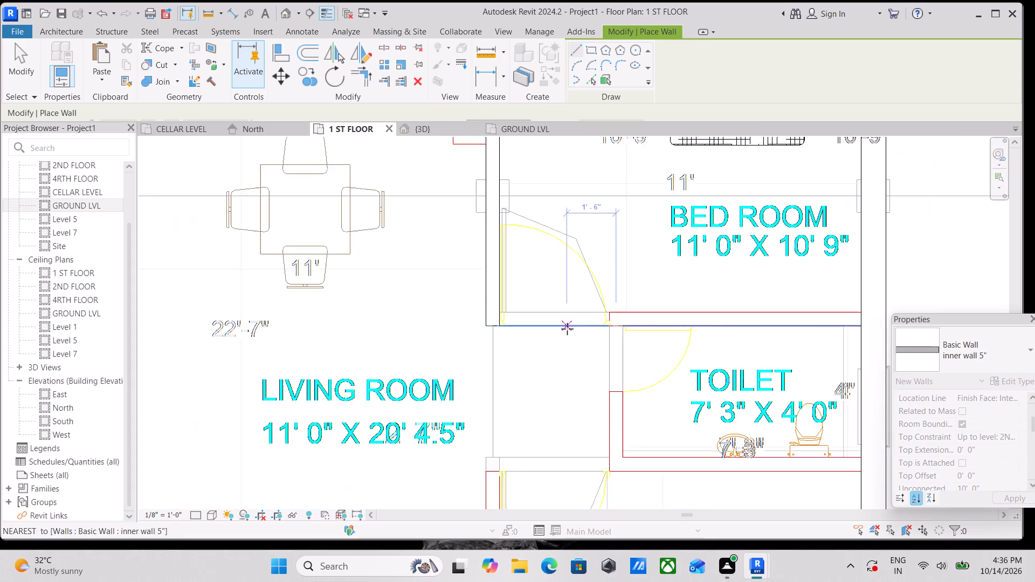
scroll(567, 329, down, 1)
middle_drag(566, 328, 445, 329)
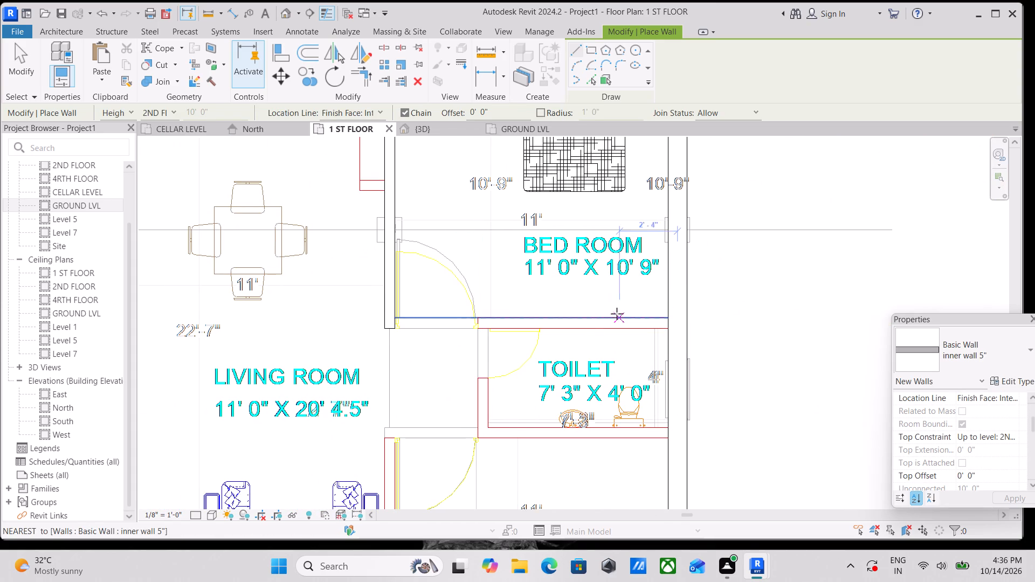
scroll(361, 325, down, 2)
middle_drag(363, 327, 544, 386)
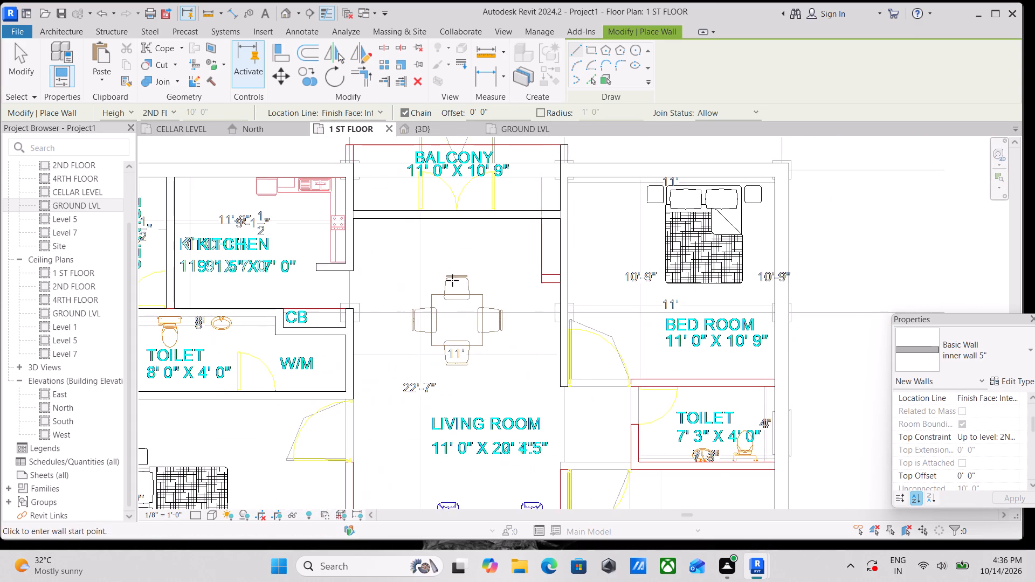
scroll(448, 273, down, 1)
middle_drag(454, 284, 468, 320)
scroll(372, 257, up, 3)
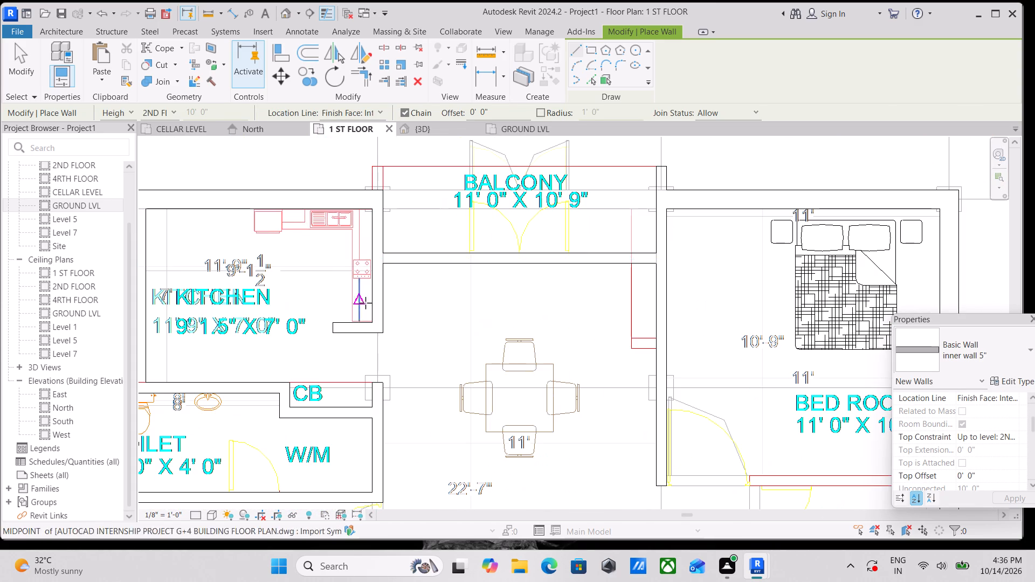
scroll(400, 275, down, 5)
middle_drag(440, 338, 437, 217)
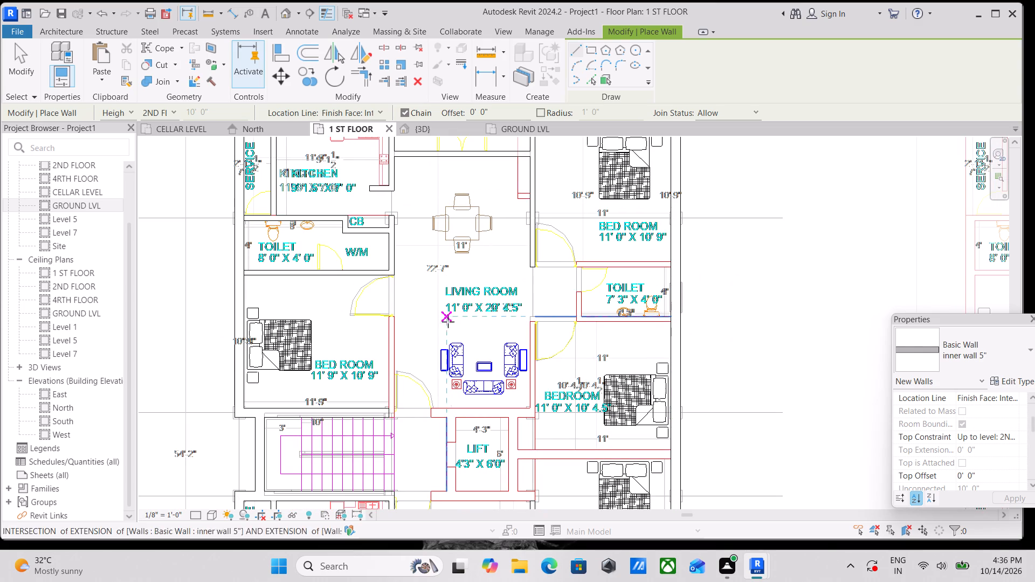
click(213, 514)
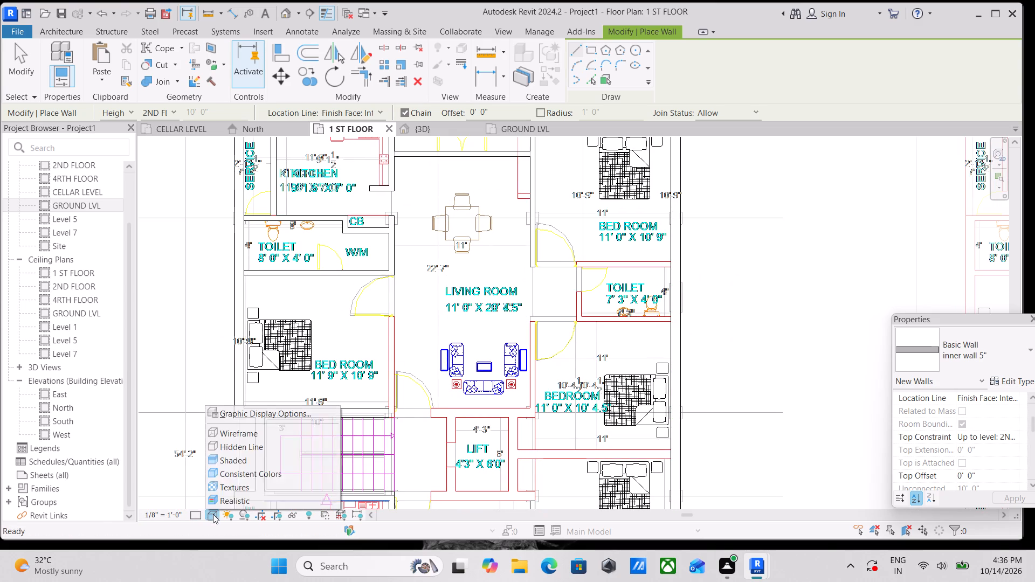
click(229, 466)
middle_drag(448, 339, 343, 479)
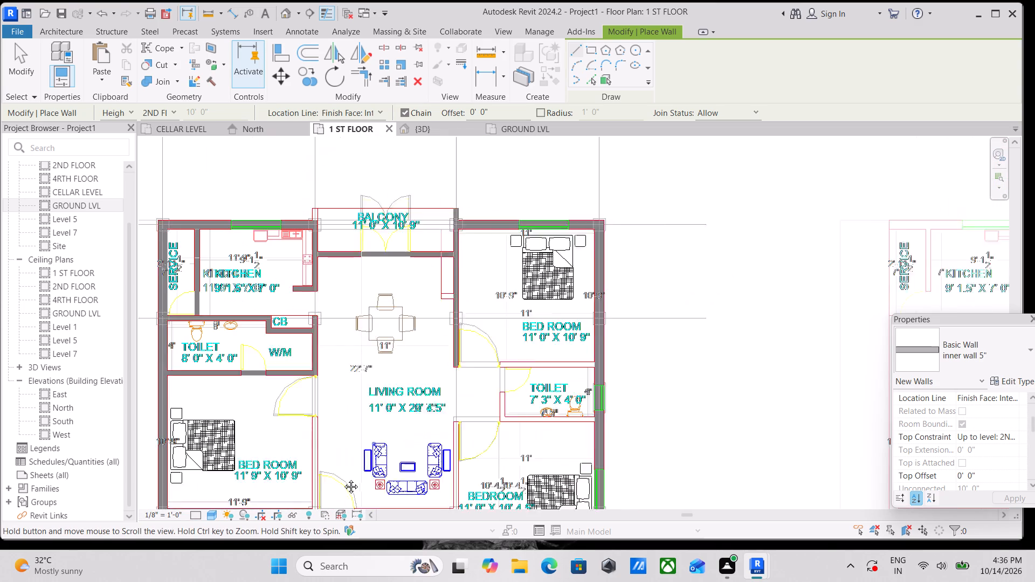
middle_drag(343, 479, 343, 477)
scroll(441, 422, up, 2)
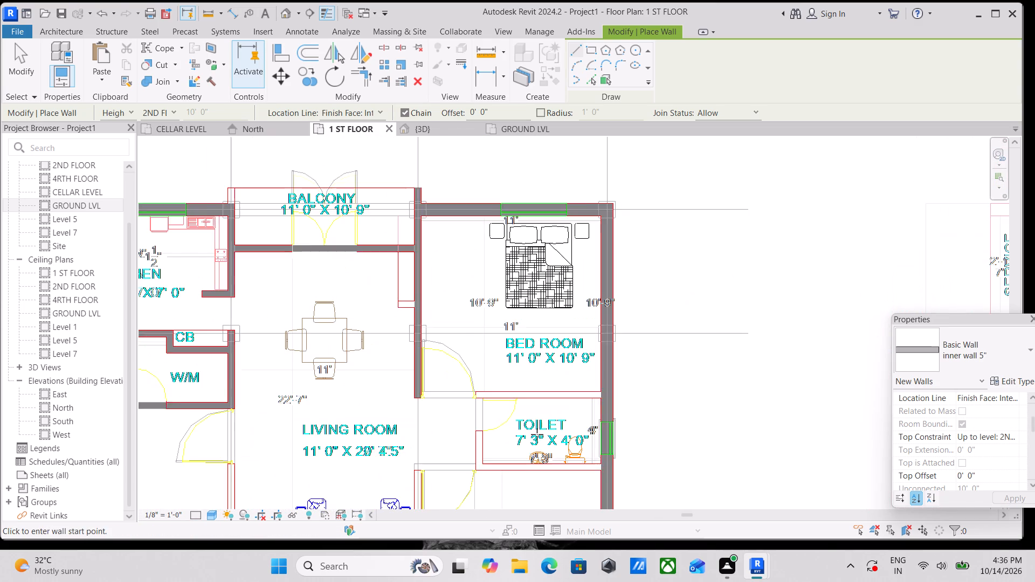
middle_drag(534, 432, 506, 351)
scroll(508, 318, down, 2)
scroll(294, 303, up, 1)
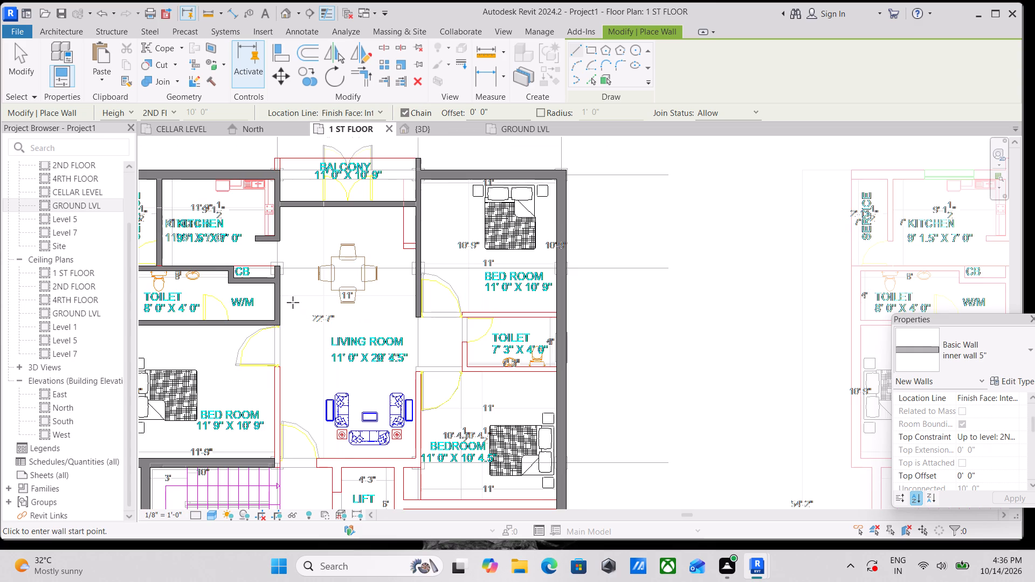
Draw an inner wall 5" wall about 11' 6" long along the 11' 9" X 10' 9" bedroom's living room side, from the toilet wall to the staircase wall.
scroll(293, 302, up, 2)
scroll(359, 316, down, 2)
middle_drag(349, 309, 337, 211)
scroll(334, 271, down, 1)
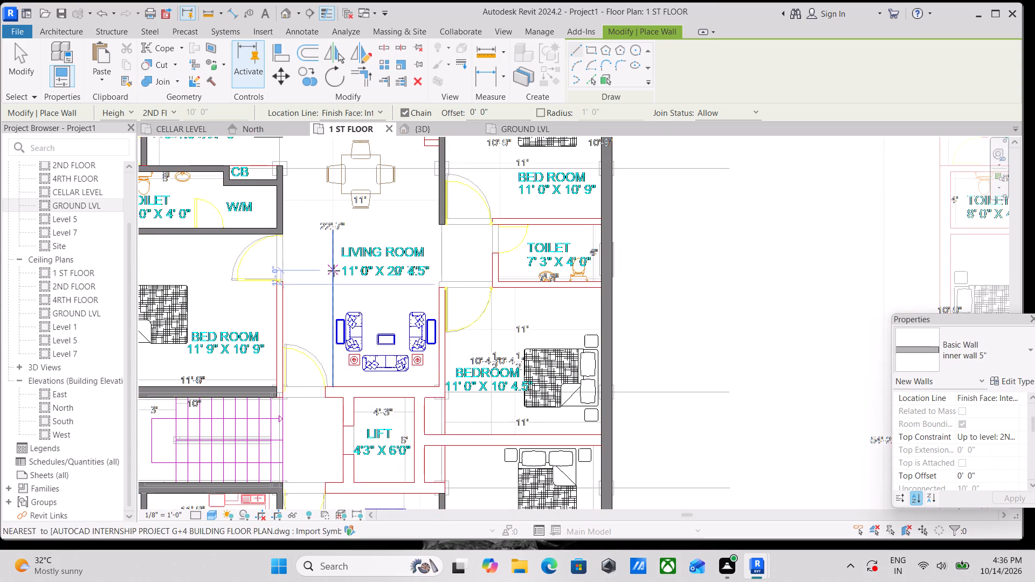
middle_drag(334, 271, 394, 252)
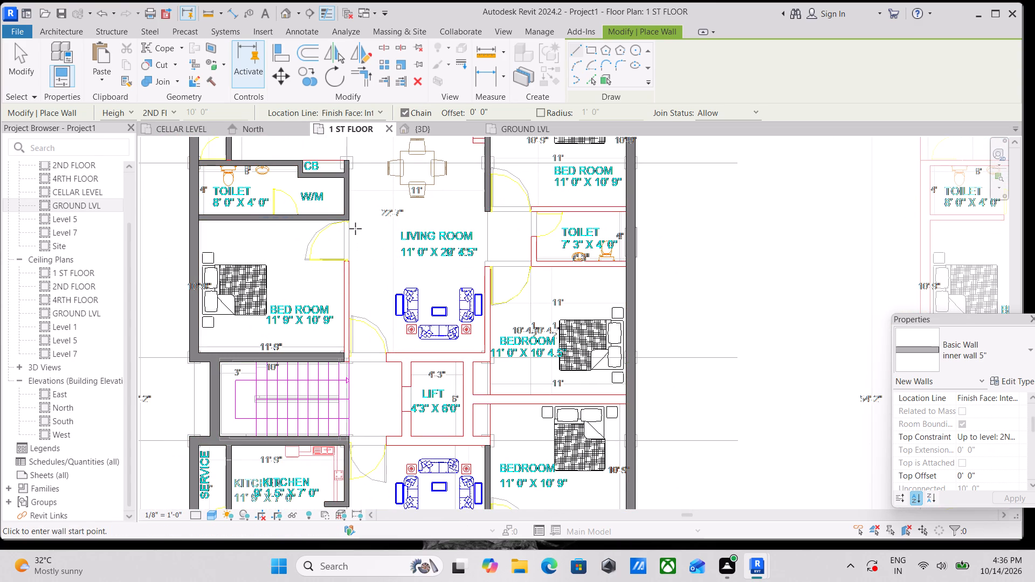
scroll(341, 219, up, 3)
click(340, 221)
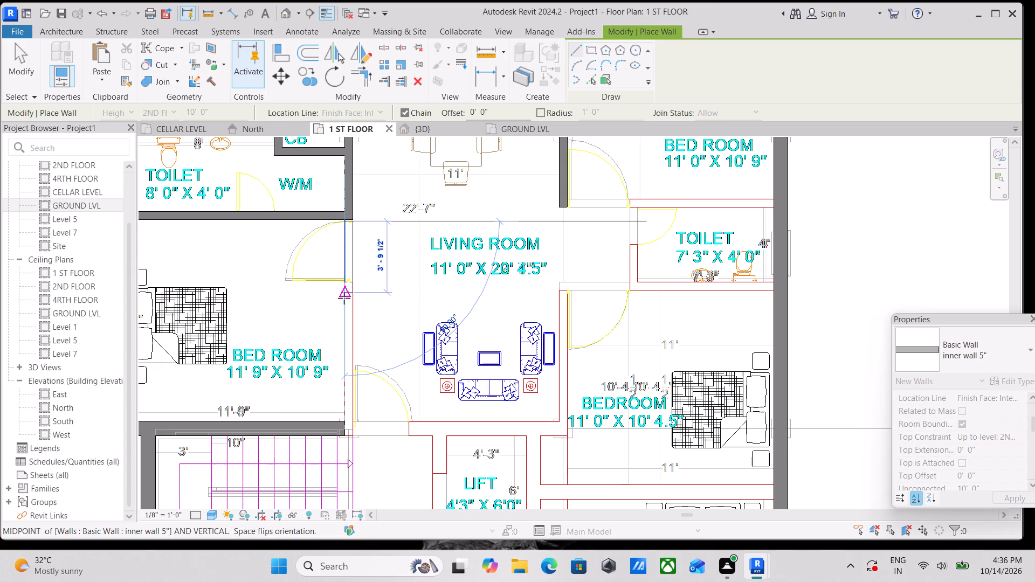
middle_drag(342, 299, 343, 215)
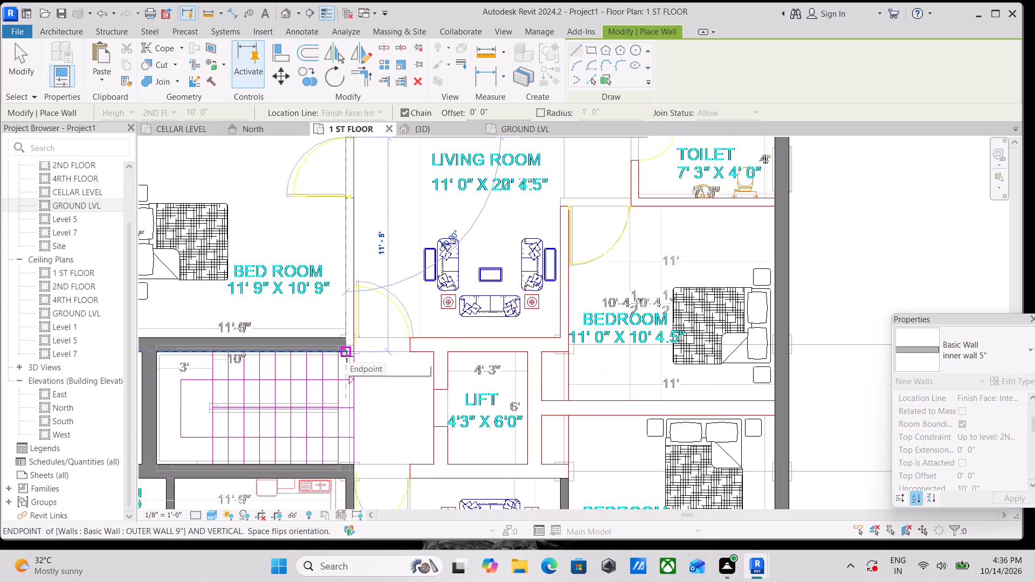
click(347, 356)
key(Escape)
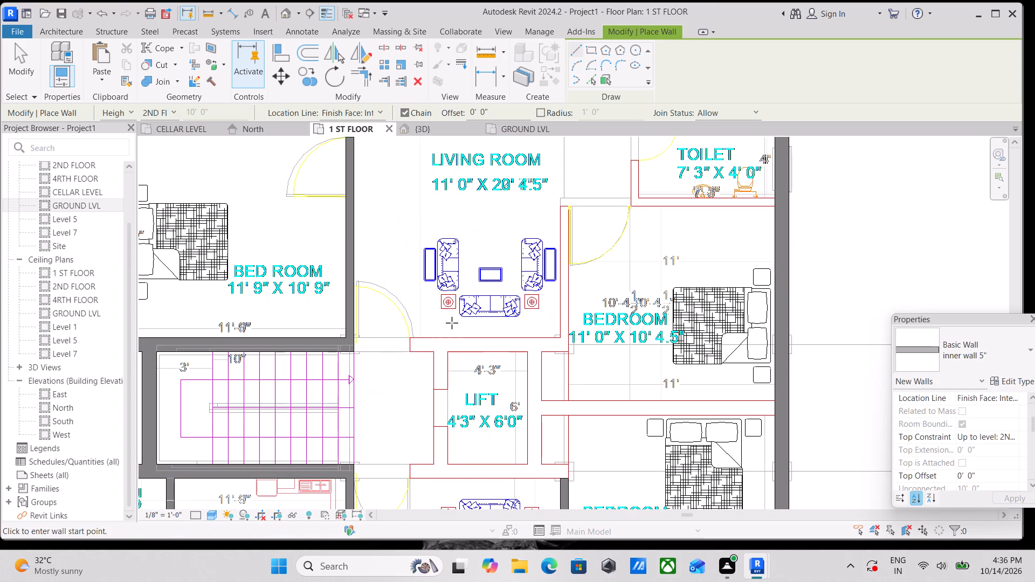
Draw an inner wall 5" wall about 10' 11" long between the 11' 0" X 10' 9" bedroom and the 7' 3" X 4' 0" toilet, starting at the outer wall.
scroll(456, 324, down, 2)
middle_drag(458, 325, 325, 316)
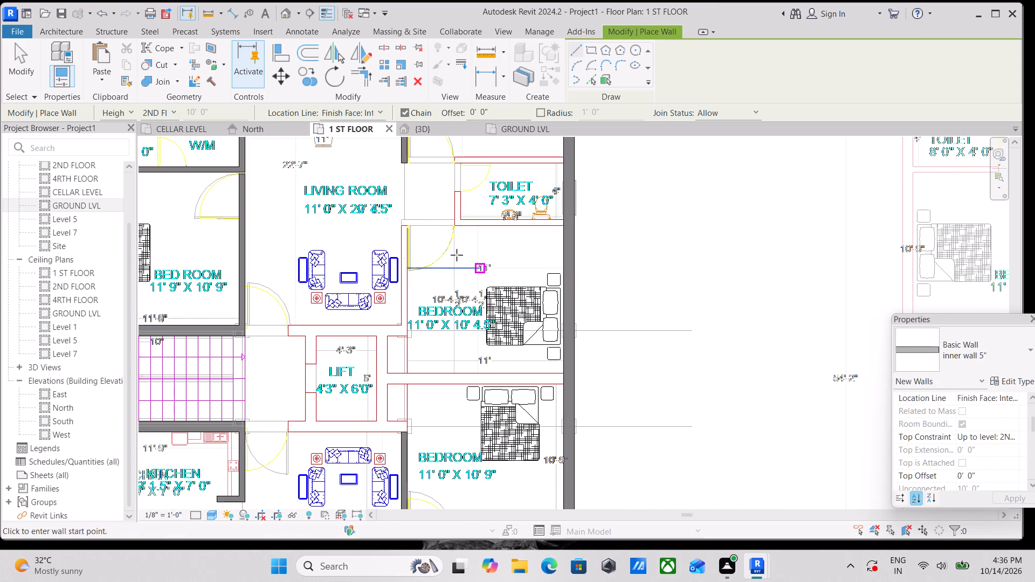
middle_drag(438, 239, 399, 365)
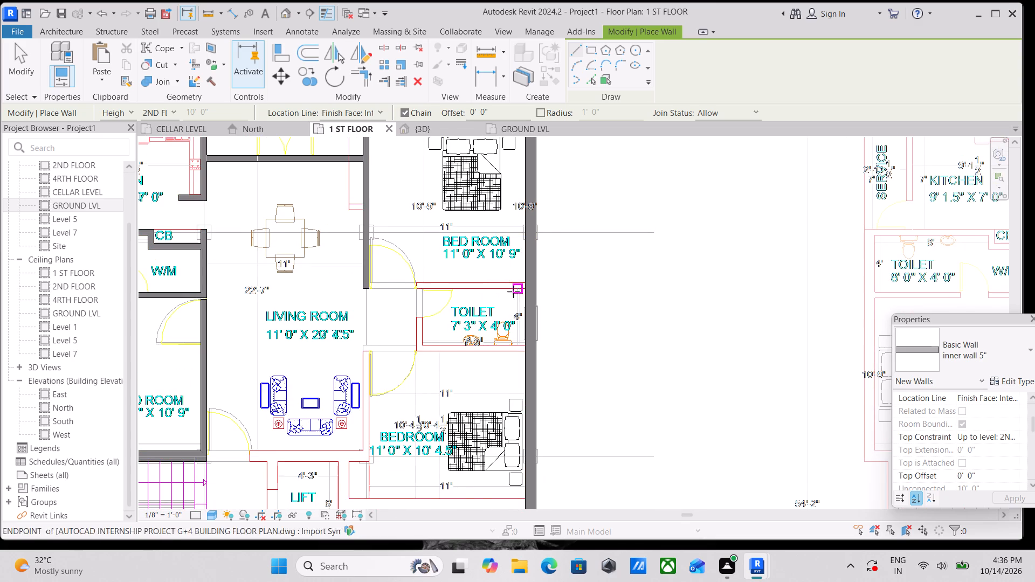
scroll(514, 291, up, 5)
click(535, 275)
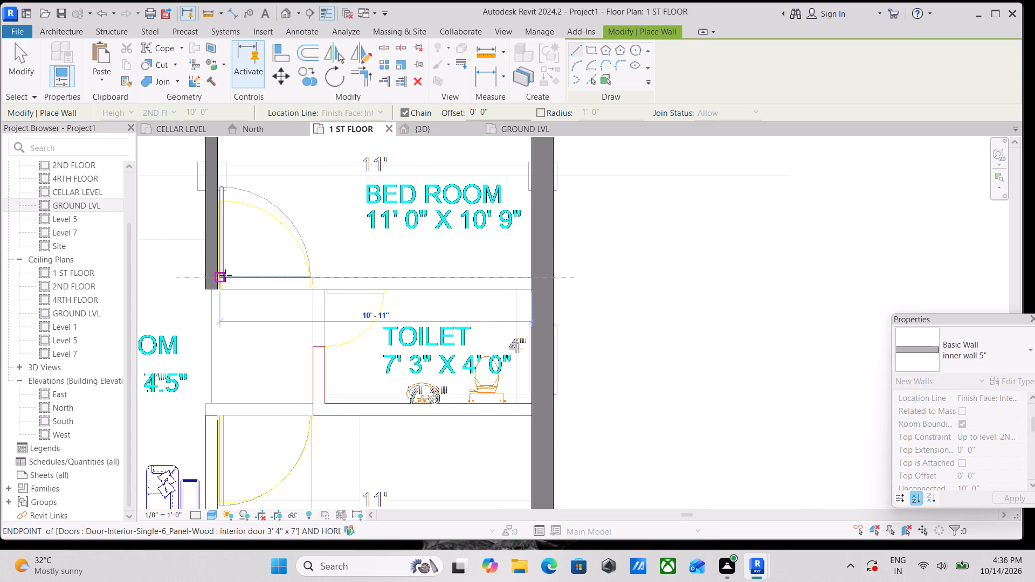
click(223, 275)
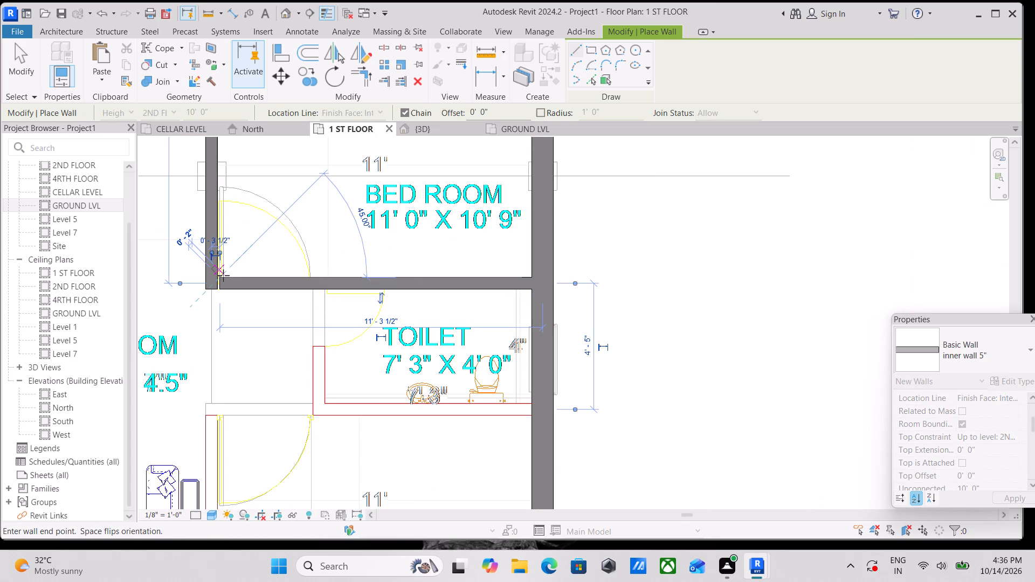
key(grave)
key(grave)
scroll(227, 308, up, 2)
key(grave)
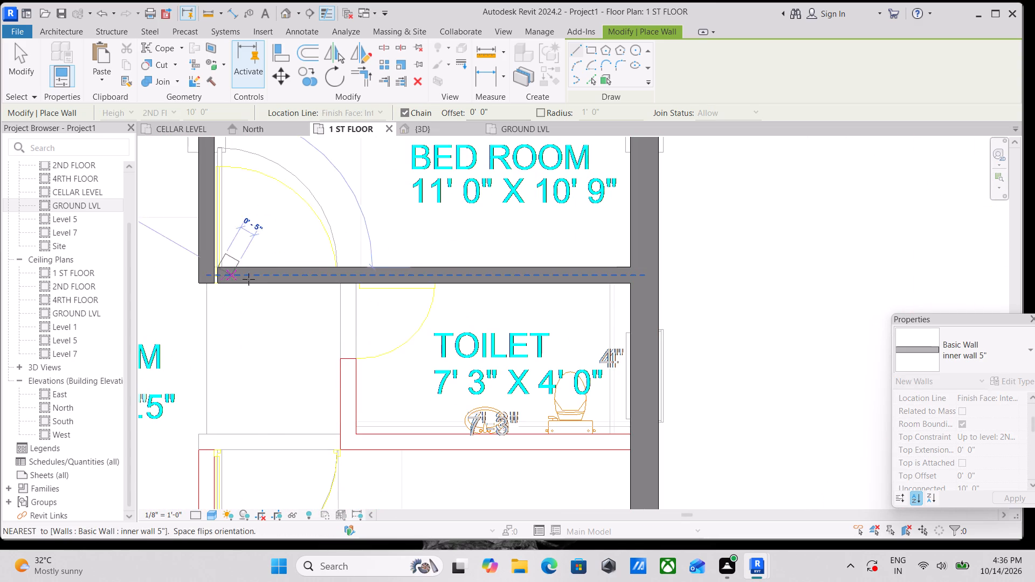
scroll(216, 293, up, 2)
key(Escape)
scroll(222, 283, up, 2)
key(Escape)
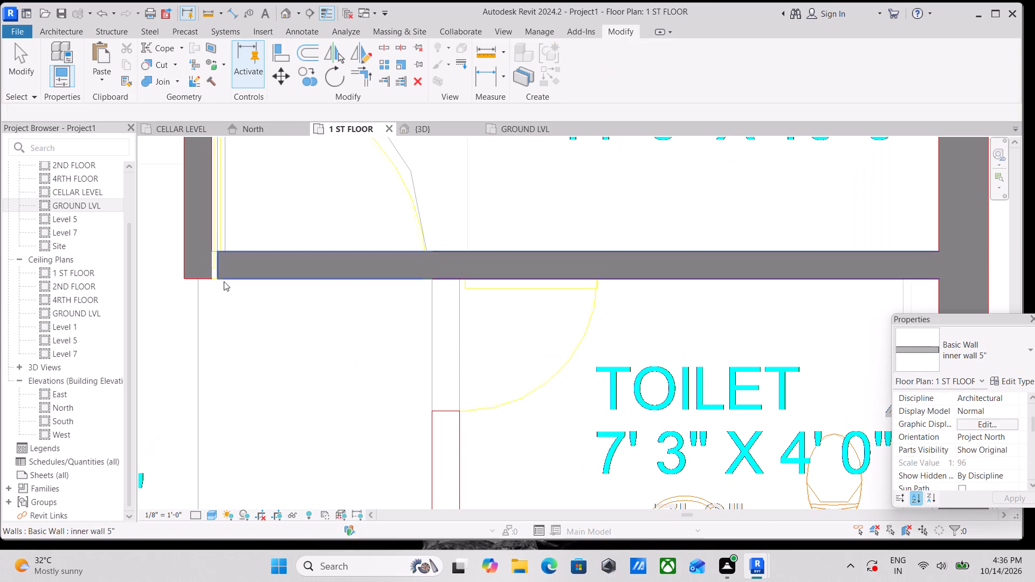
Extend the free end of that bedroom–toilet wall to meet the bedroom's living room side wall.
click(224, 280)
drag(217, 255, 208, 254)
key(Escape)
Draw an inner wall 5" wall about 7' 8" long between the 7' 3" X 4' 0" toilet and the 11' 0" X 10' 4.5" bedroom, from the outer wall.
scroll(214, 257, down, 4)
scroll(242, 297, down, 8)
scroll(242, 300, up, 1)
middle_drag(241, 299, 234, 263)
text(wa)
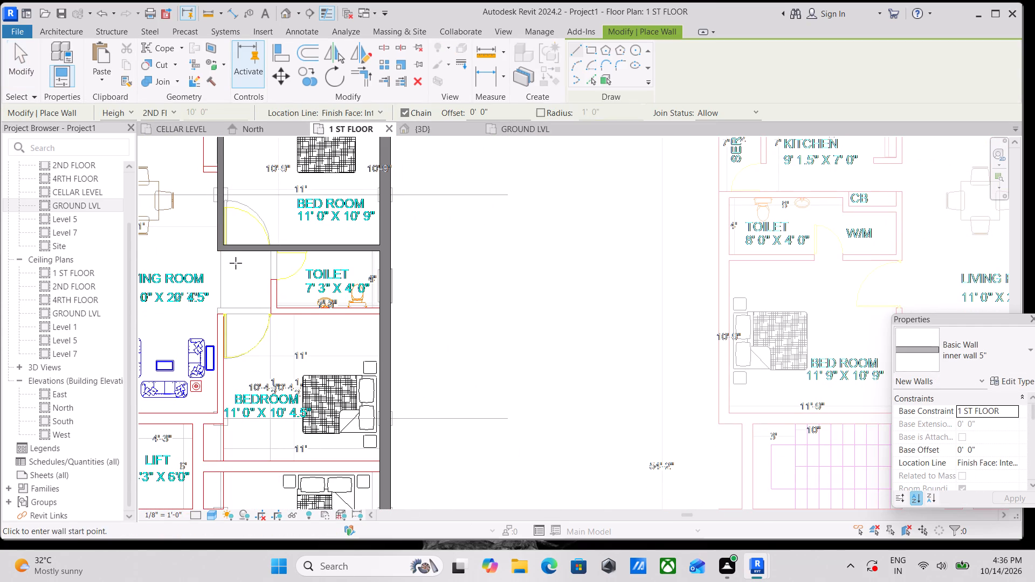
scroll(359, 320, up, 5)
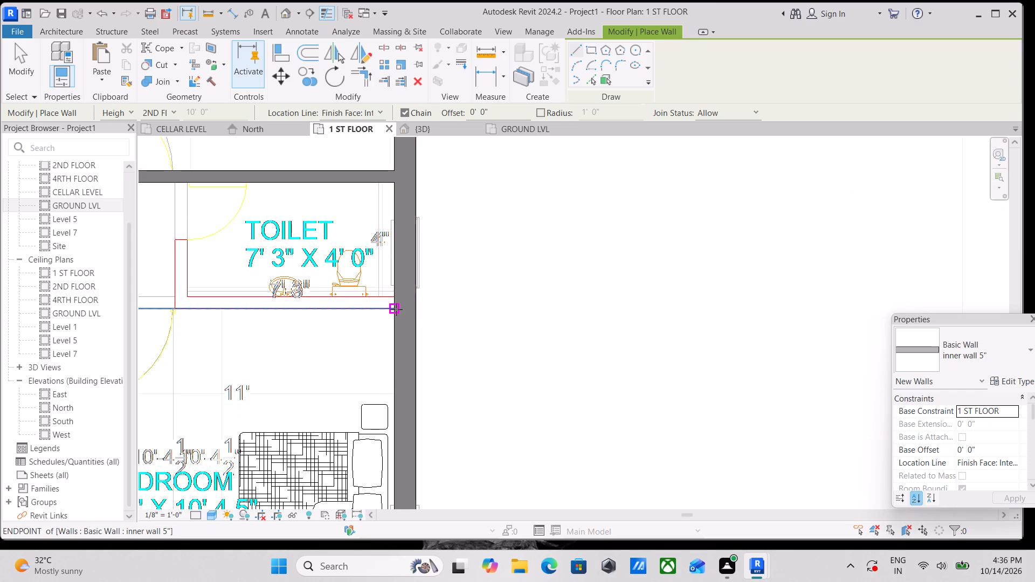
click(396, 309)
middle_drag(234, 299, 315, 316)
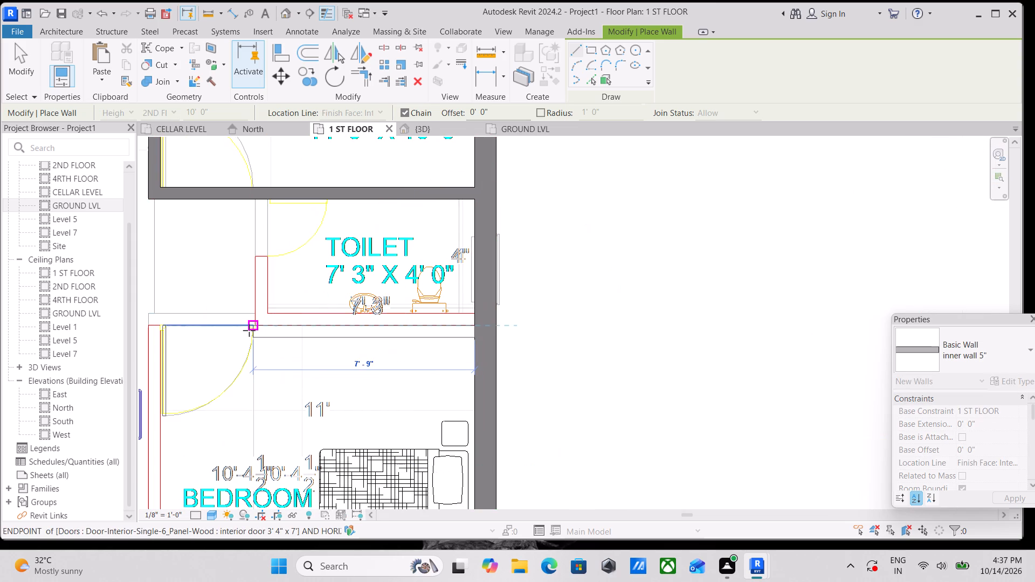
key(space)
scroll(257, 324, up, 4)
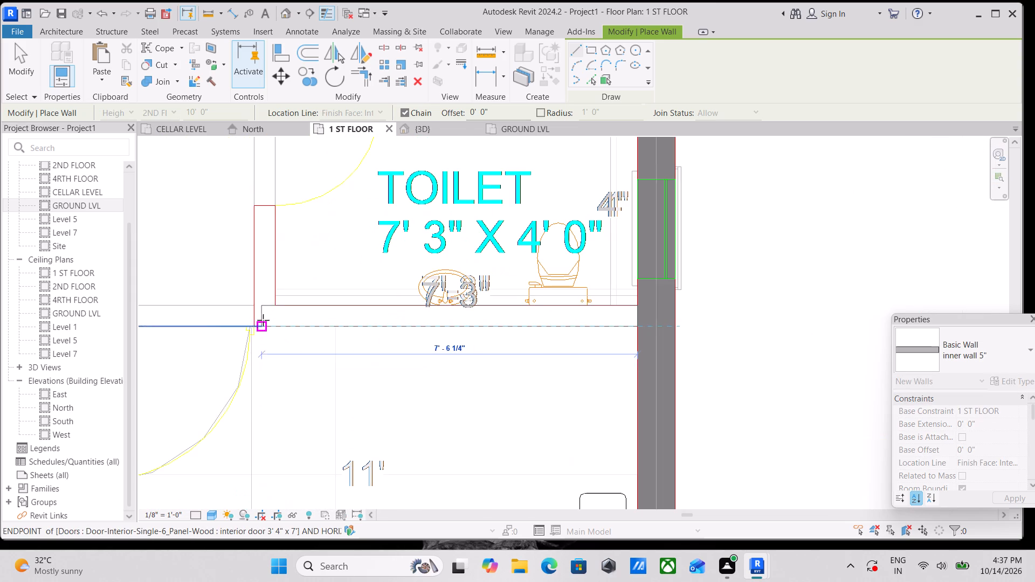
scroll(253, 325, up, 4)
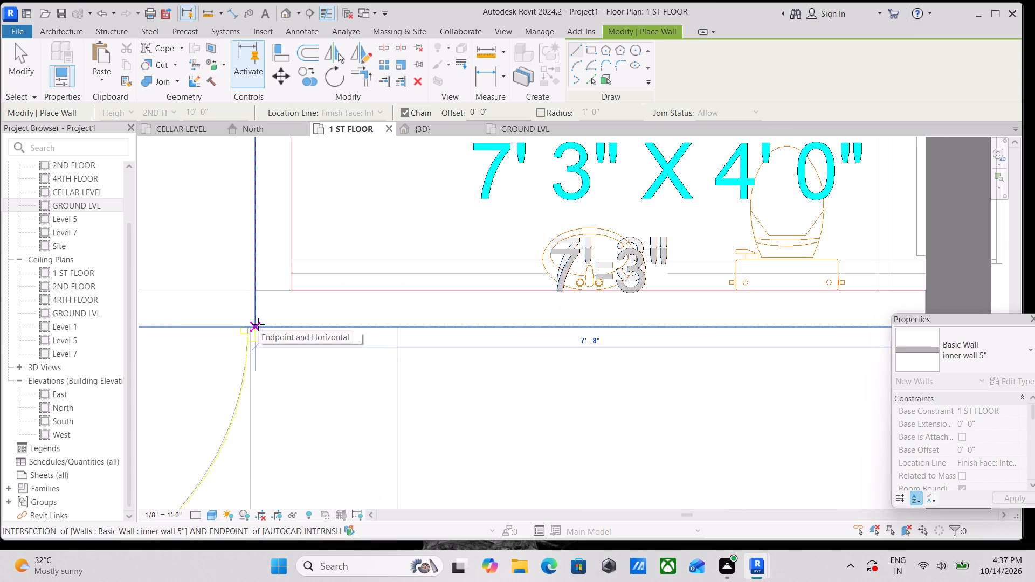
click(258, 324)
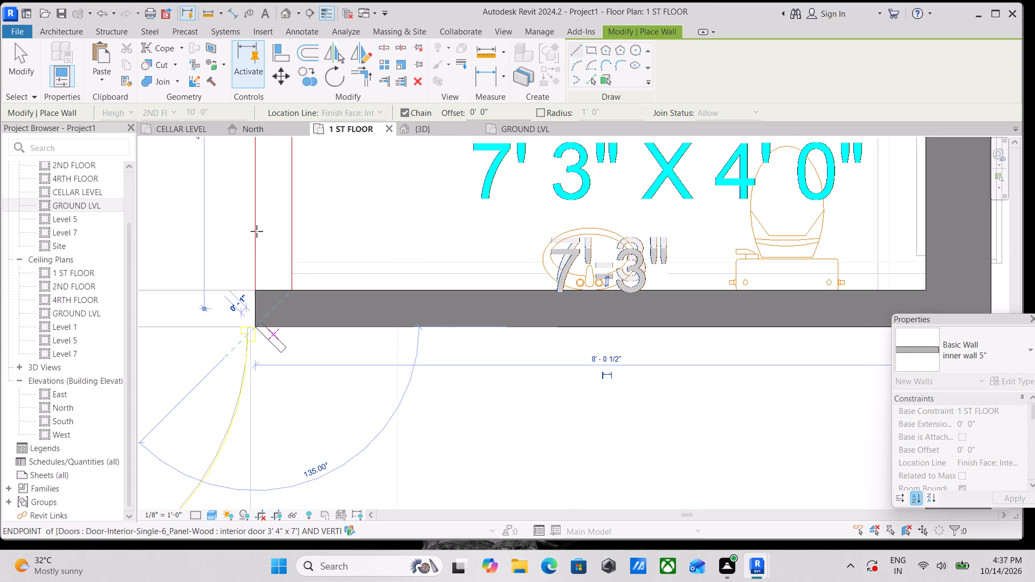
Continue the inner wall 5" along the 7' 3" X 4' 0" toilet's door side up to the 11' 0" X 10' 9" bedroom's wall.
scroll(254, 231, down, 2)
middle_drag(254, 231, 254, 385)
scroll(252, 377, up, 1)
scroll(236, 235, down, 3)
middle_drag(236, 235, 258, 359)
scroll(258, 359, up, 1)
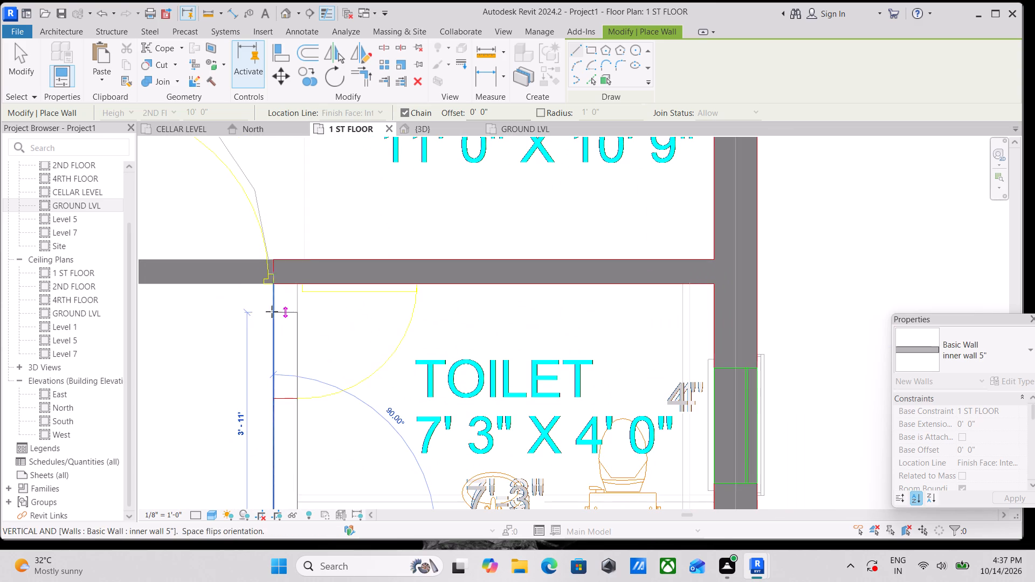
scroll(279, 288, up, 3)
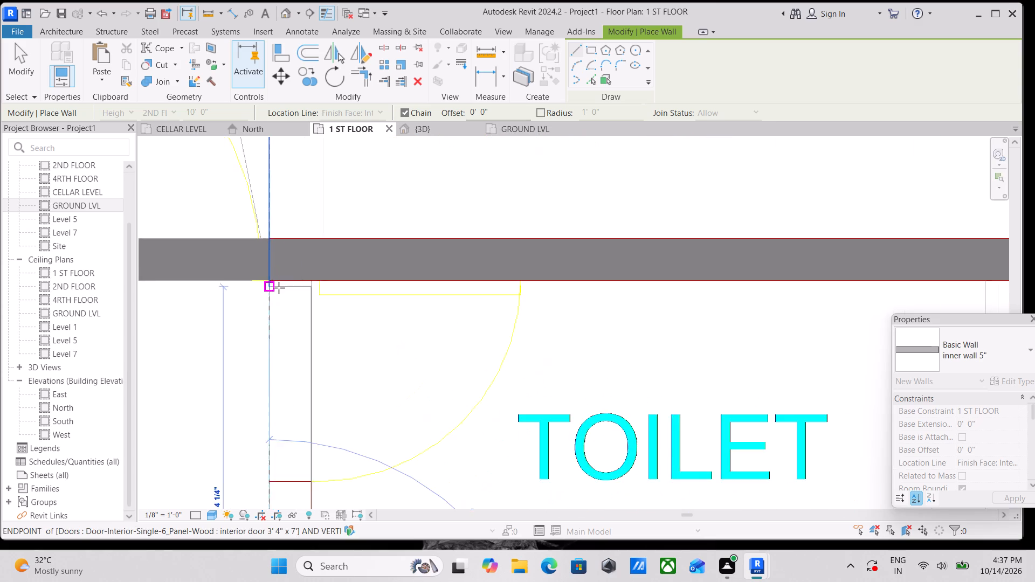
scroll(279, 288, up, 3)
click(271, 278)
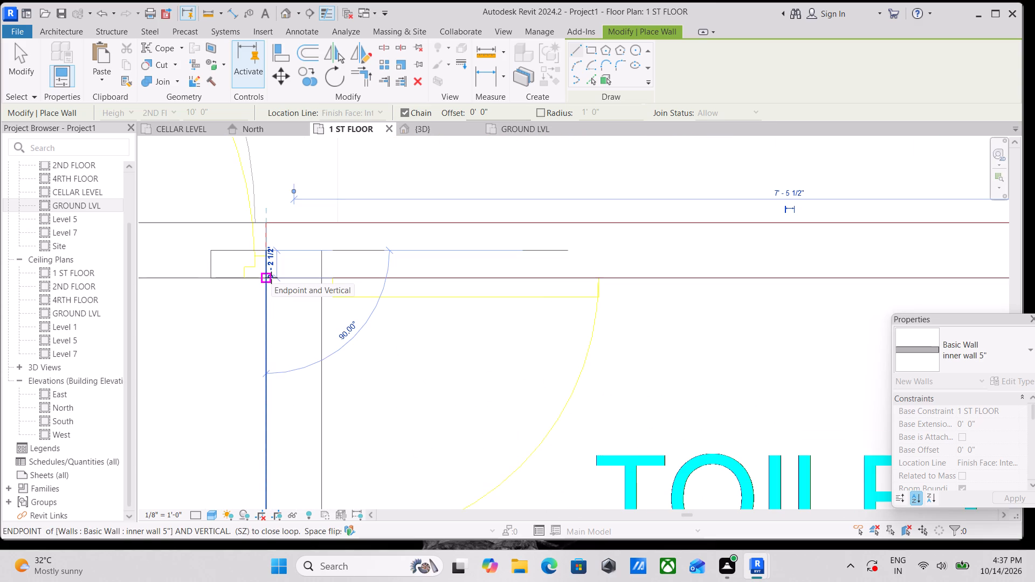
key(Escape)
Draw an L-shaped inner wall 5" run from the toilet corner, 3' 9" across the 11' 0" X 10' 4.5" bedroom's door and down to the living room corner.
scroll(271, 278, down, 14)
middle_drag(283, 330, 279, 292)
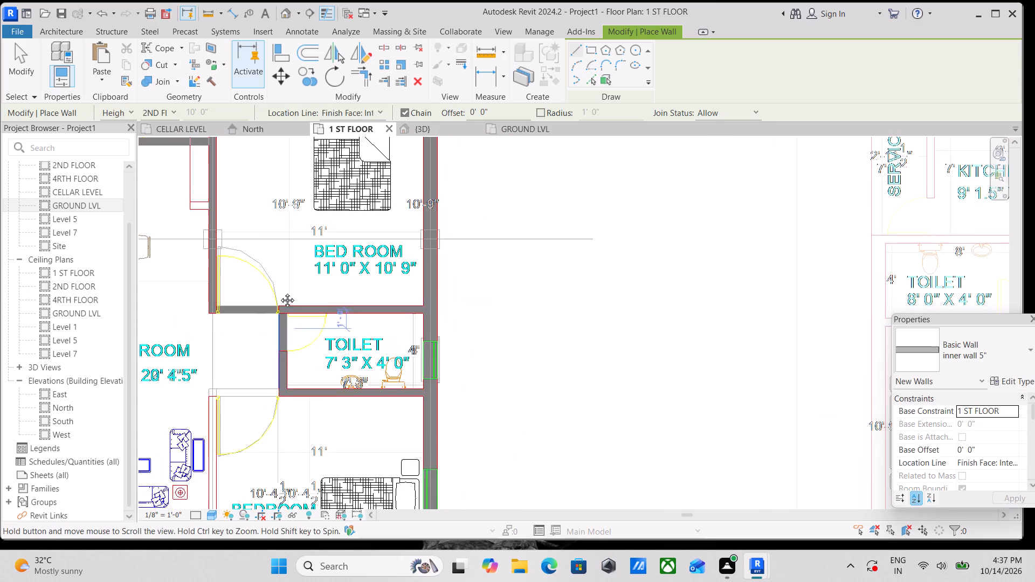
middle_drag(279, 292, 283, 231)
scroll(287, 296, up, 6)
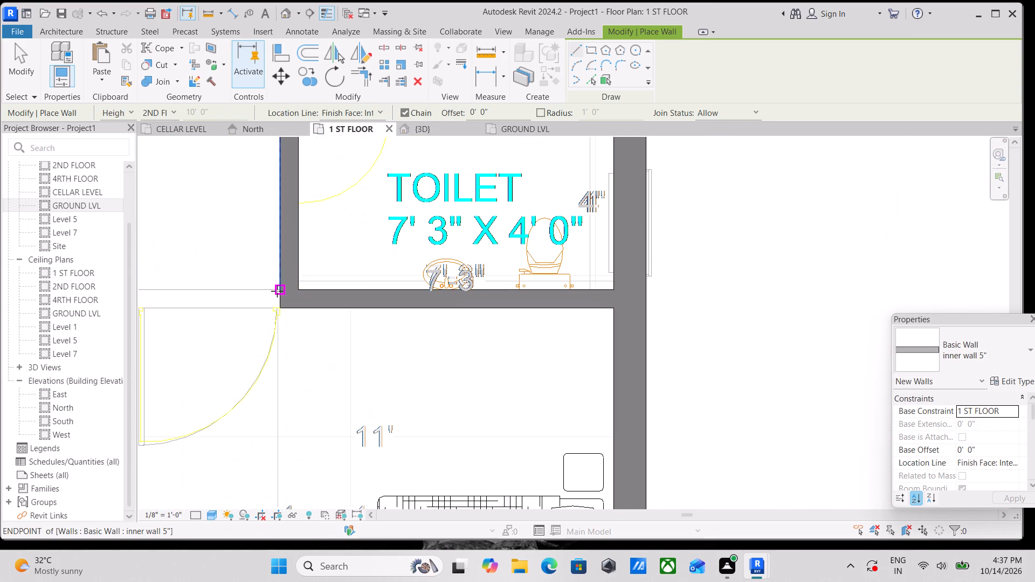
click(278, 290)
middle_drag(181, 282, 387, 273)
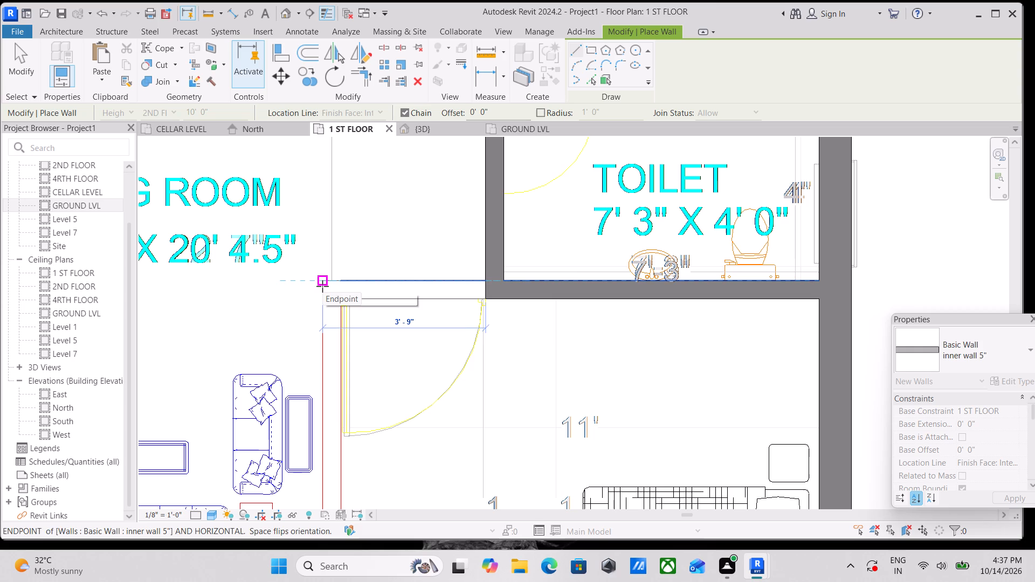
click(322, 286)
scroll(319, 327, down, 1)
middle_drag(319, 327, 322, 208)
scroll(327, 338, down, 2)
middle_drag(325, 339, 316, 235)
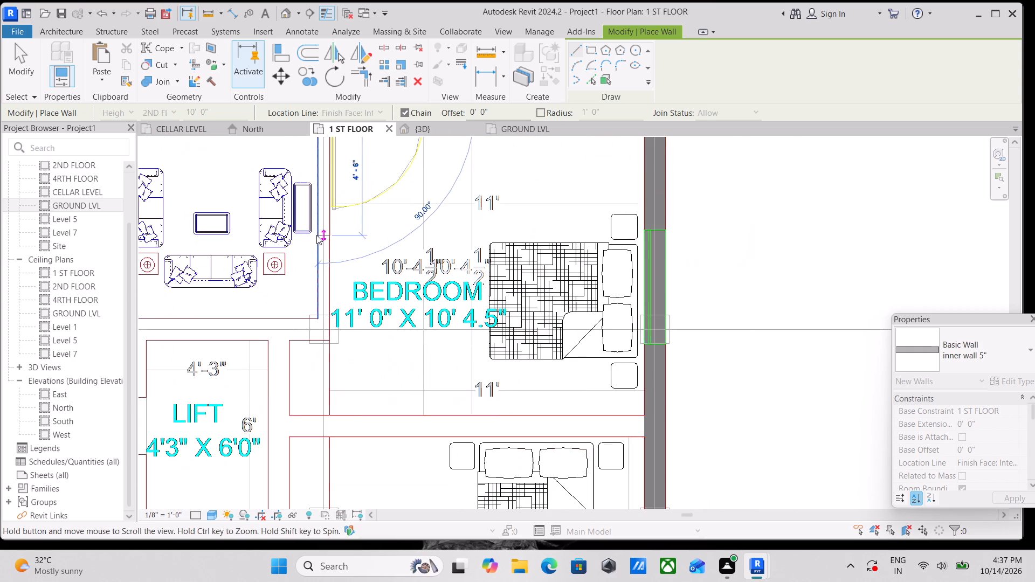
click(318, 317)
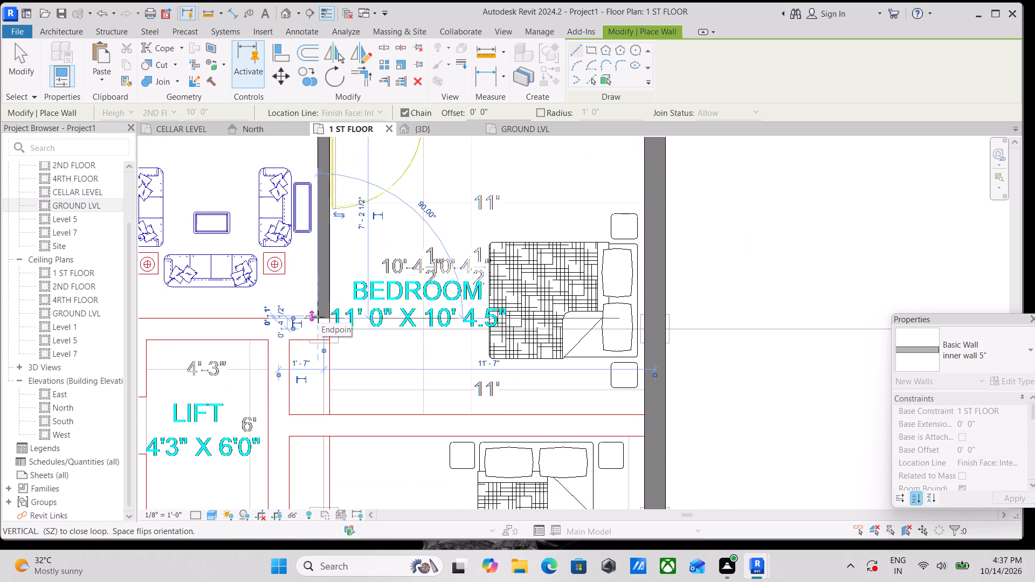
key(Escape)
Draw an OUTER WALL 9" wall about 11' 5" long between the living room and the lift lobby, from the 11' 0" X 10' 4.5" bedroom corner to the staircase wall.
scroll(320, 317, down, 3)
middle_drag(281, 315, 401, 262)
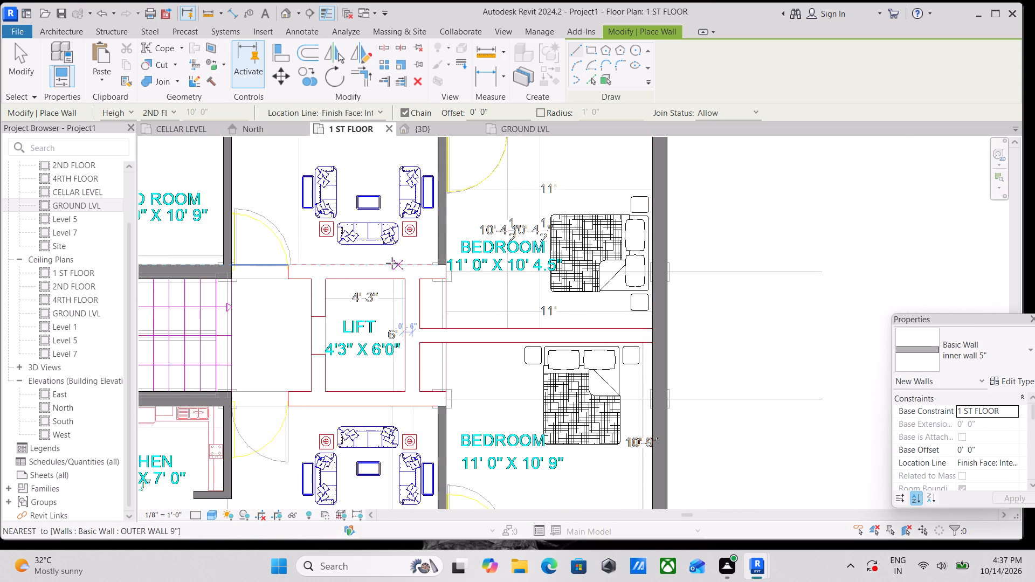
click(1009, 351)
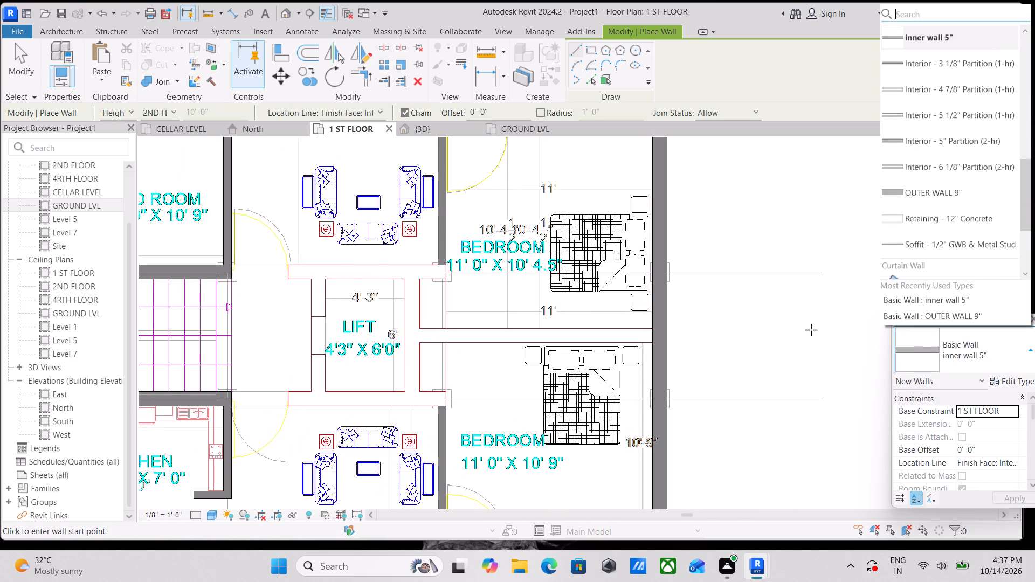
click(941, 198)
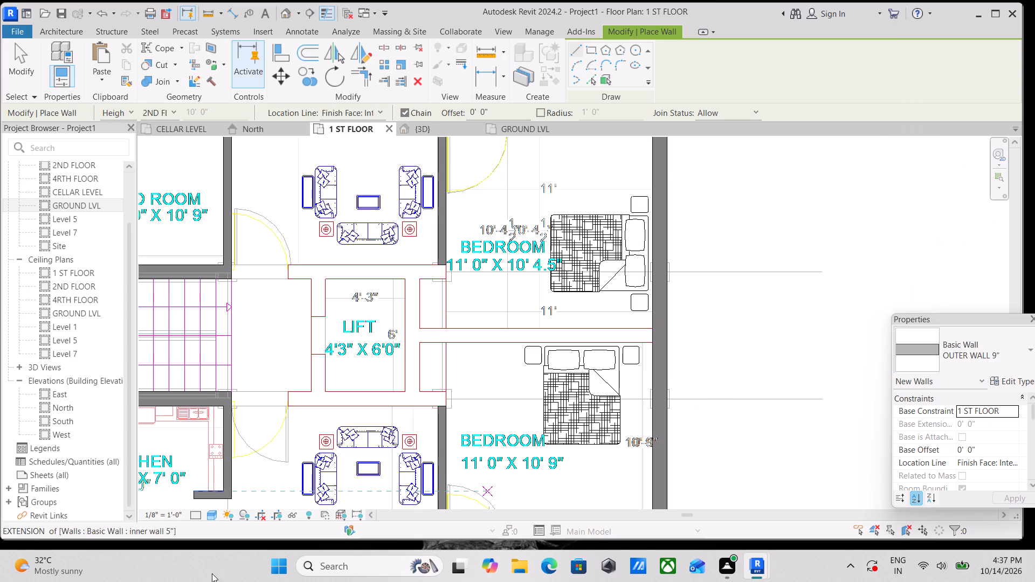
scroll(428, 272, up, 2)
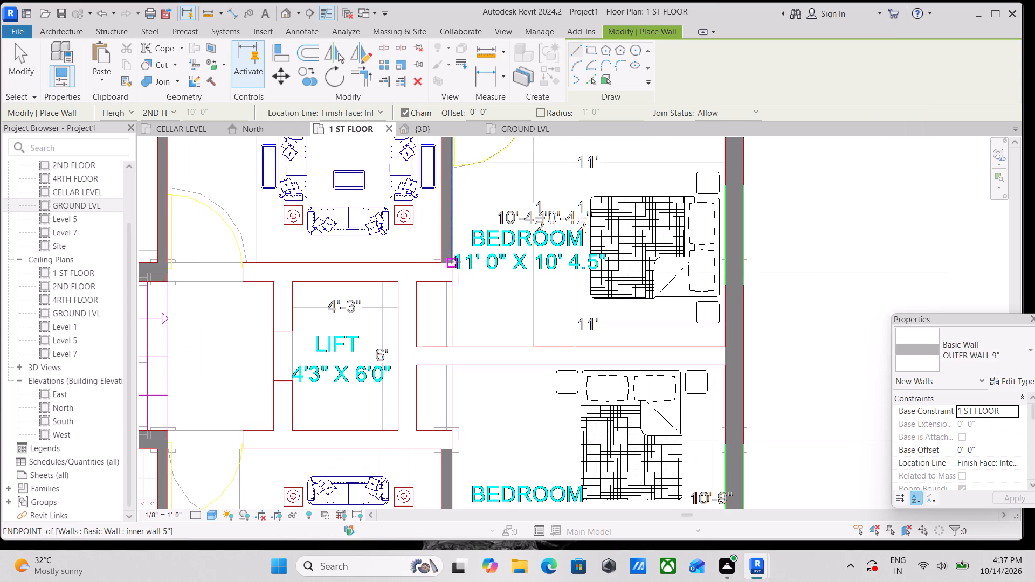
click(455, 261)
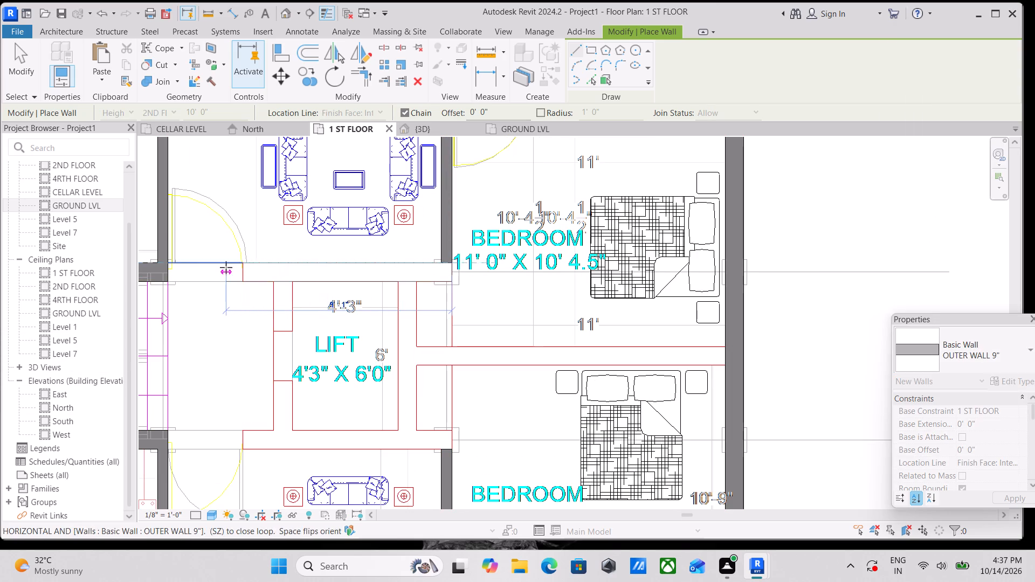
click(169, 265)
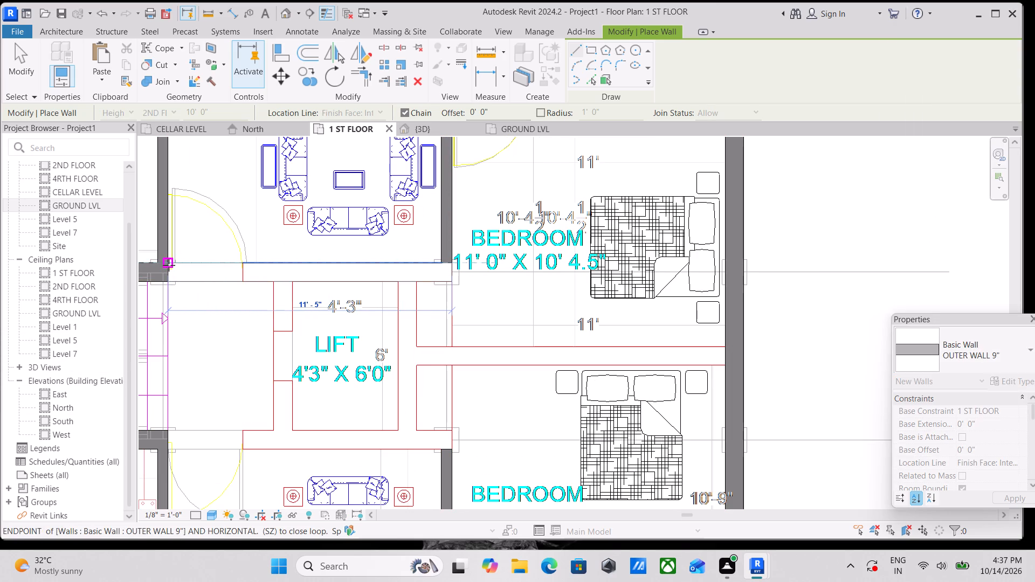
key(Escape)
scroll(274, 345, down, 2)
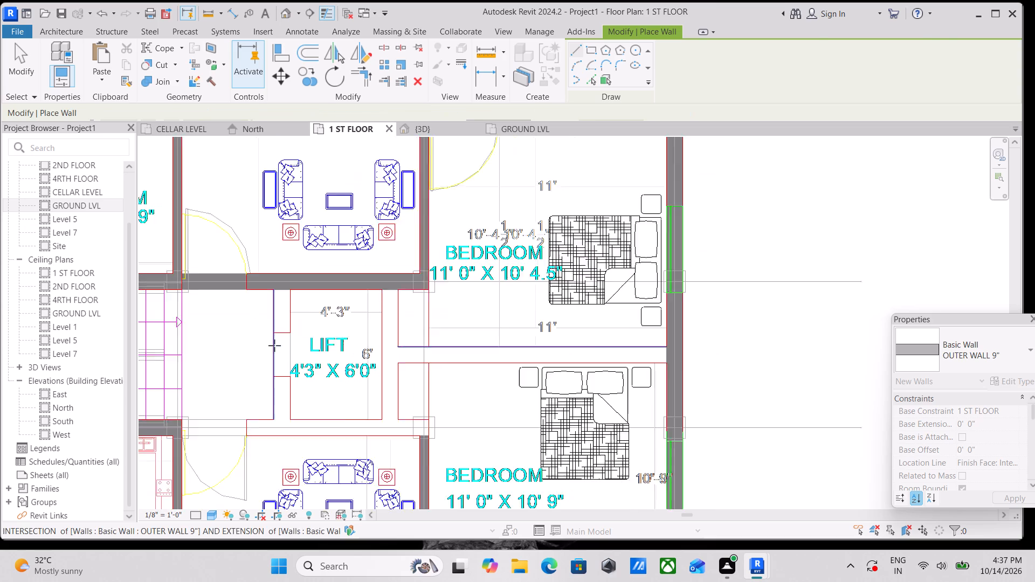
Draw an OUTER WALL 9" wall along the lift lobby's opposite side, from the kitchen-side staircase wall corner to the lower 11' 0" X 10' 9" bedroom's wall.
middle_drag(272, 344, 269, 278)
click(190, 359)
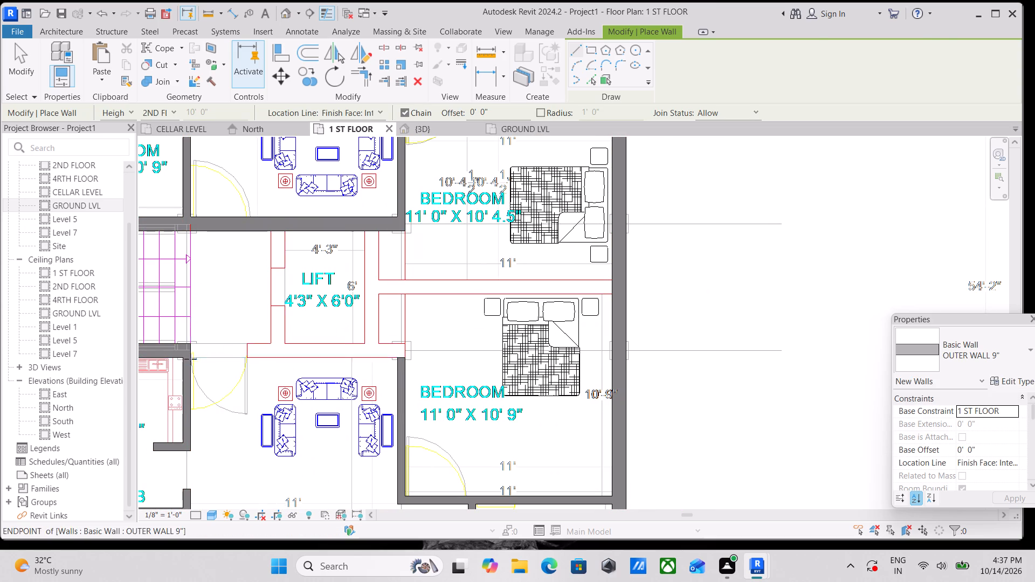
scroll(406, 357, up, 4)
click(405, 358)
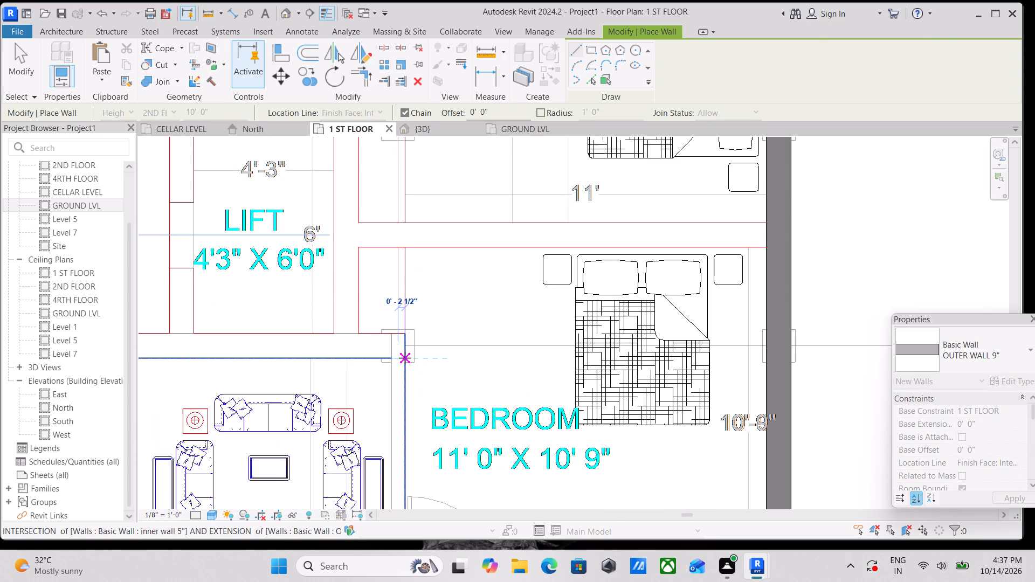
Draw an OUTER WALL 9" wall along the lift's bedroom side, between the two lift lobby walls.
key(Escape)
scroll(315, 327, down, 5)
middle_drag(329, 324, 325, 406)
click(323, 407)
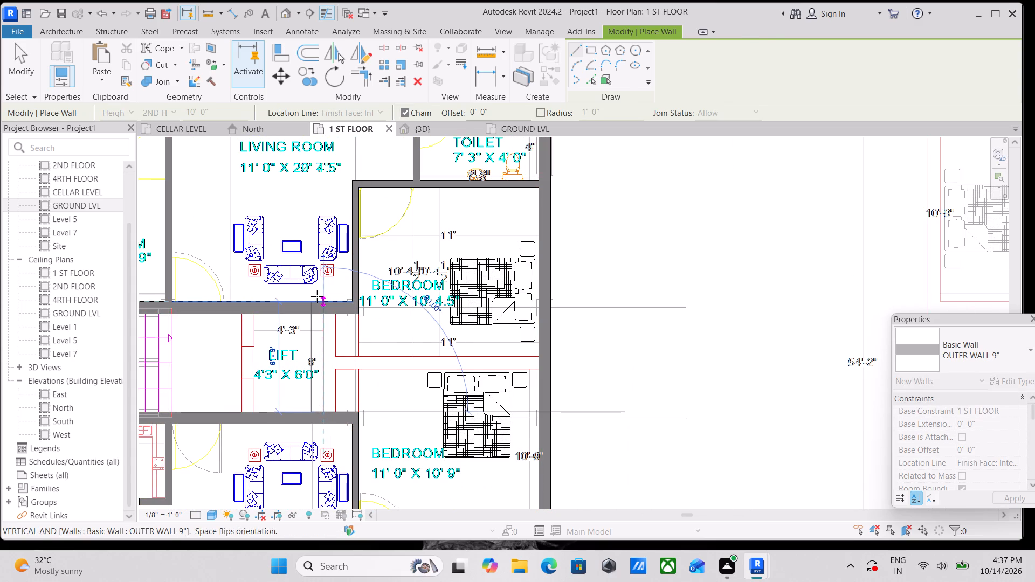
key(space)
scroll(323, 332, up, 4)
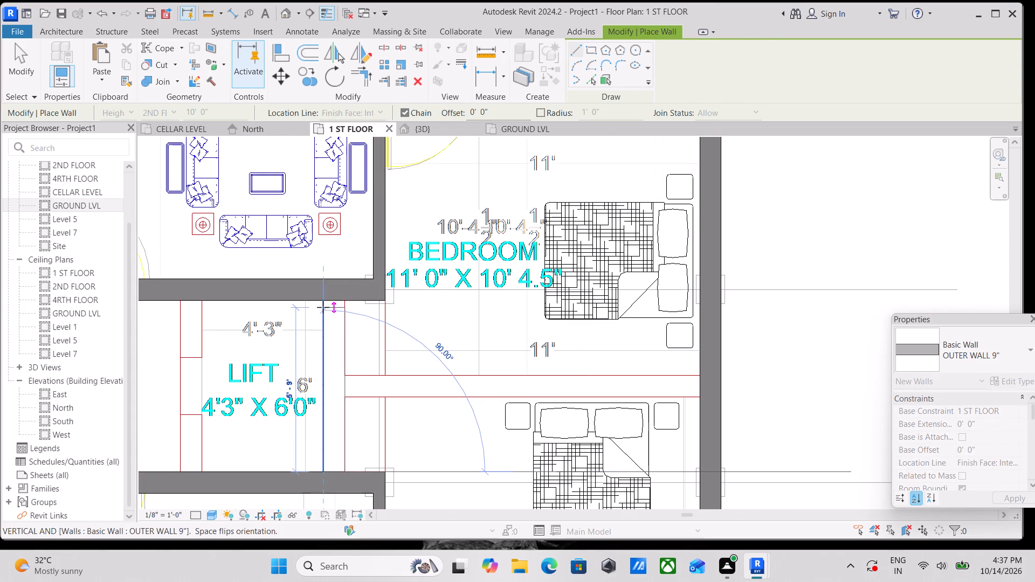
scroll(322, 304, up, 3)
click(323, 300)
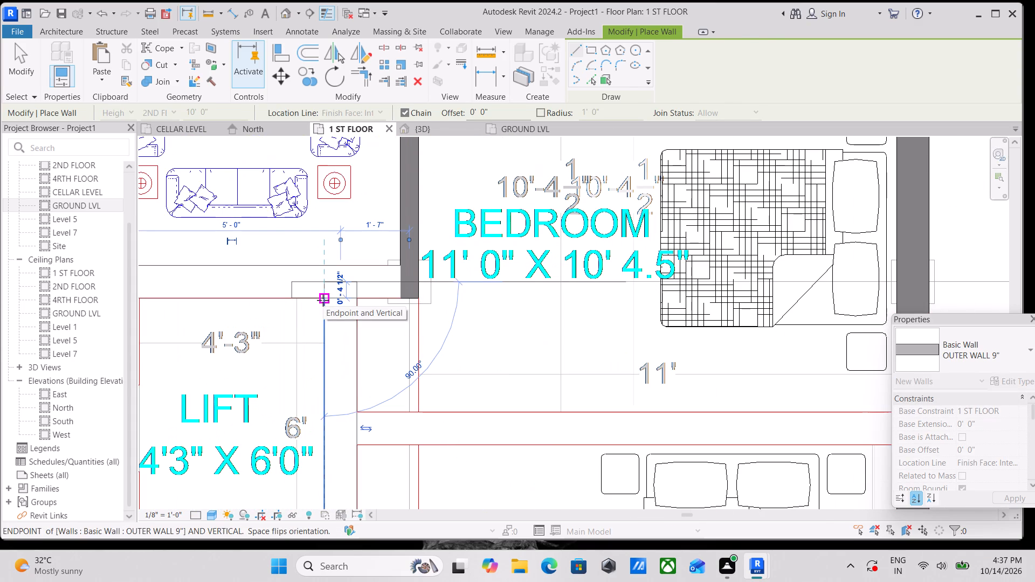
key(Escape)
Draw an OUTER WALL 9" wall between the 11' 0" X 10' 4.5" and 11' 0" X 10' 9" bedrooms, from the lift wall to the exterior wall.
scroll(415, 351, down, 3)
middle_drag(412, 350, 316, 291)
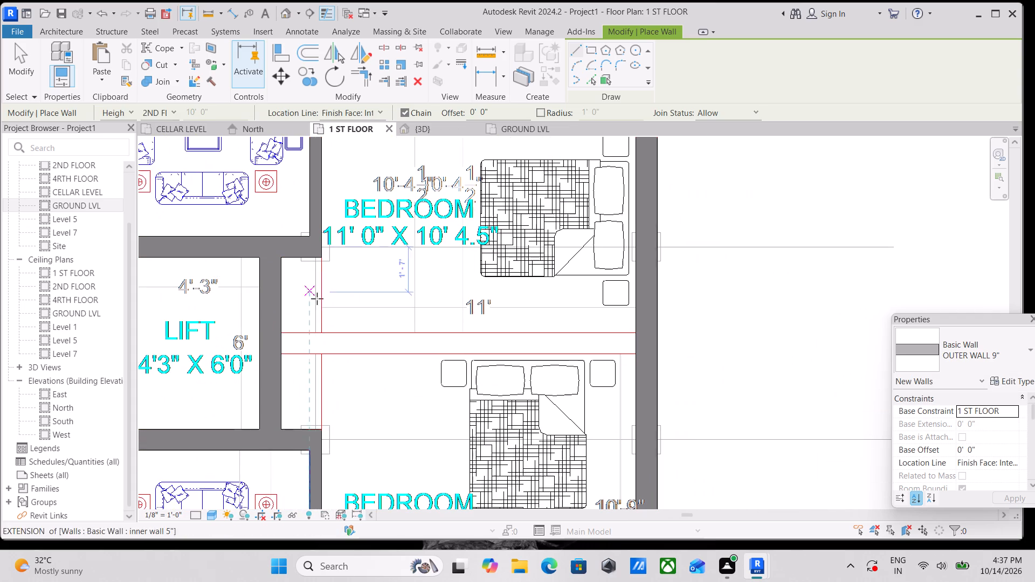
click(286, 332)
middle_drag(406, 332, 293, 339)
key(space)
click(525, 336)
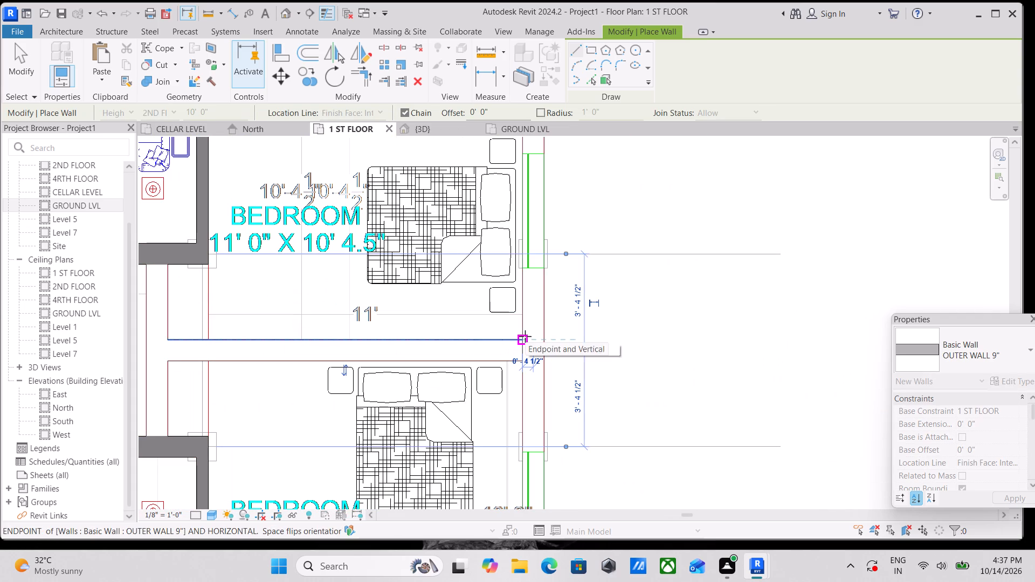
key(Escape)
Draw an OUTER WALL 9" wall about 6' long along the lift's staircase side, between the two lift lobby walls.
scroll(402, 343, down, 7)
middle_drag(319, 358, 411, 290)
scroll(330, 254, up, 6)
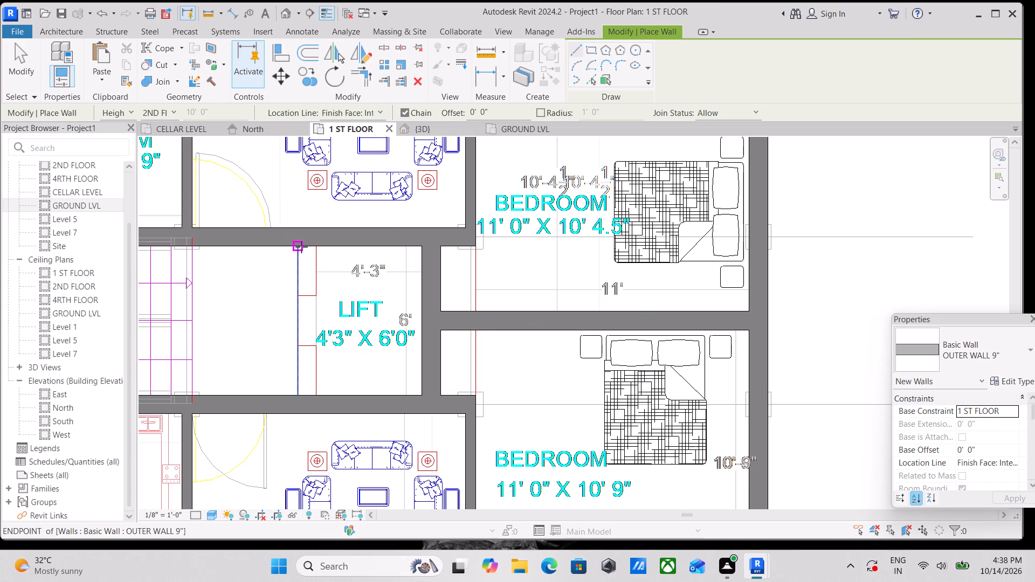
click(301, 247)
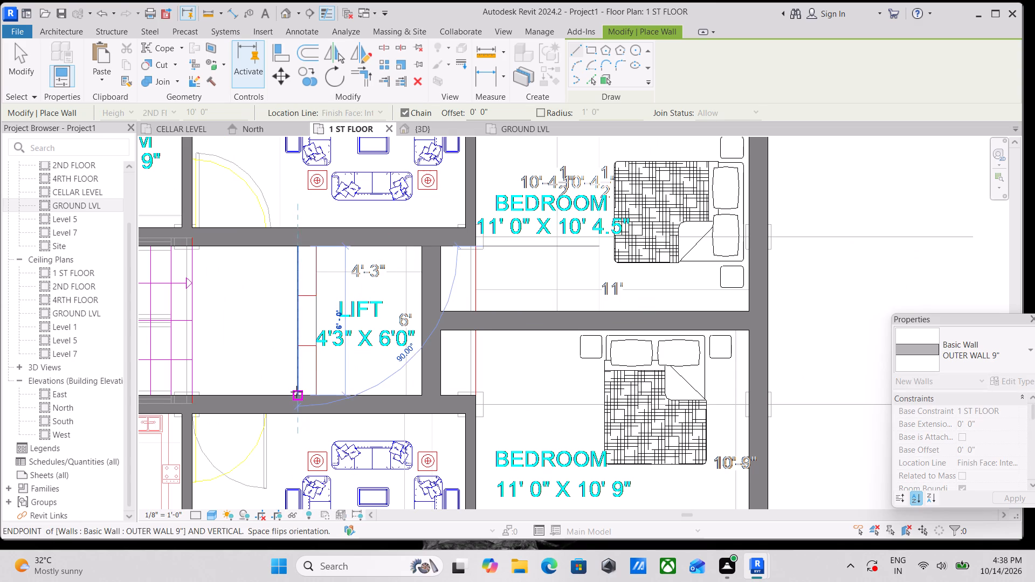
click(298, 394)
key(Escape)
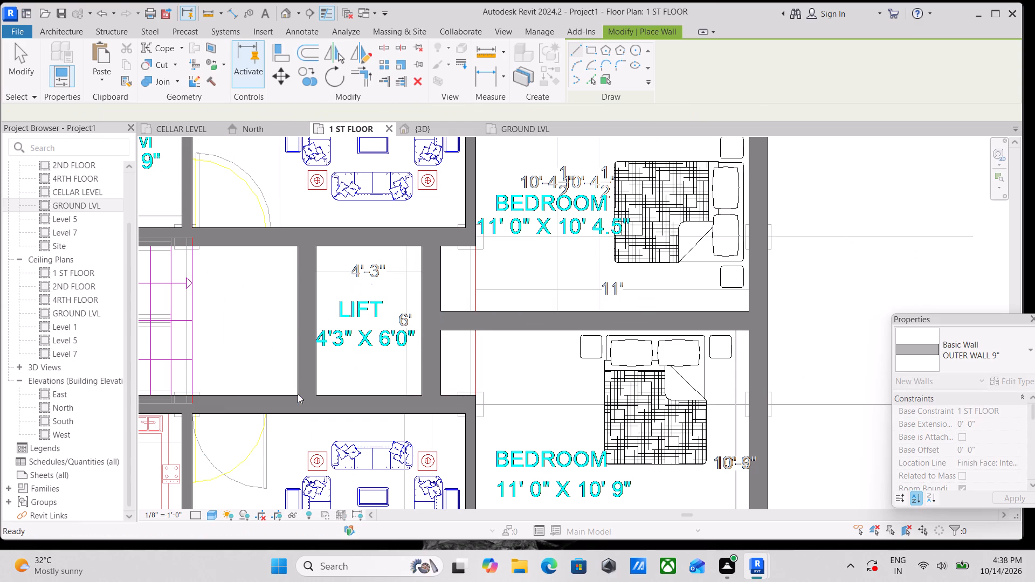
Examine the 1 ST FLOOR walls of both units against the CAD layout, from the lower balcony up to the upper balcony.
key(grave)
scroll(347, 367, down, 10)
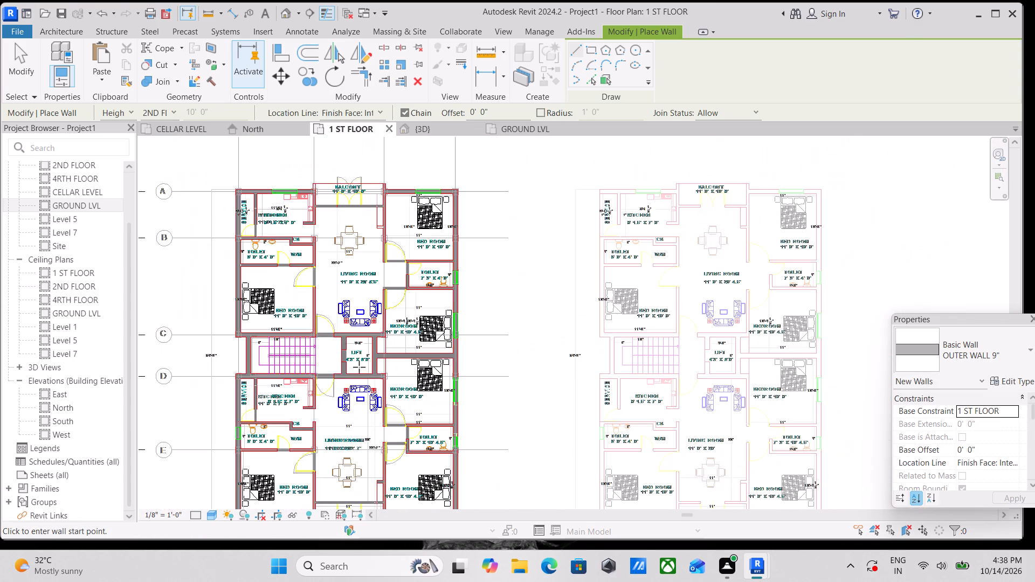
scroll(373, 371, down, 2)
middle_drag(375, 372, 354, 276)
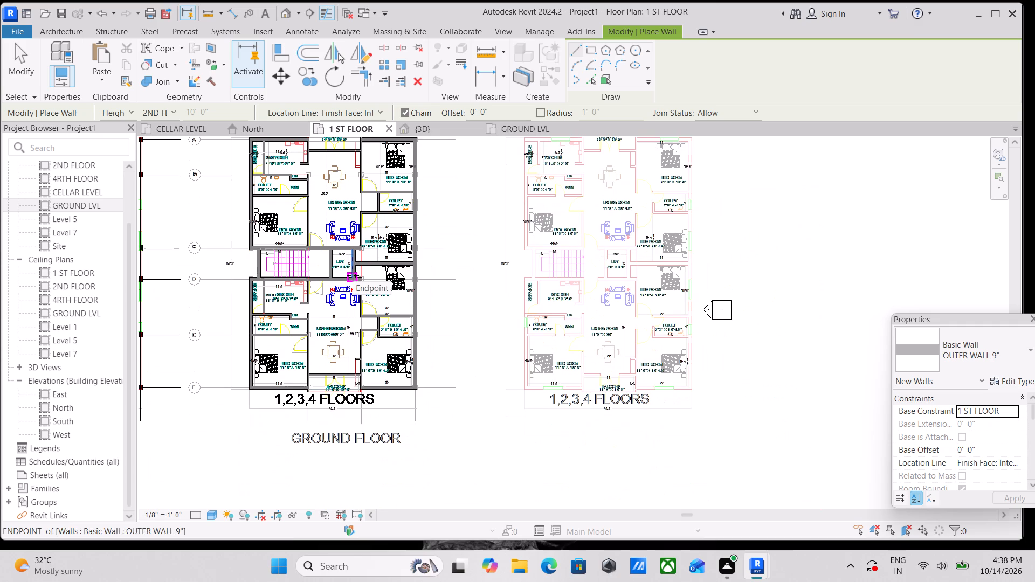
scroll(300, 370, up, 3)
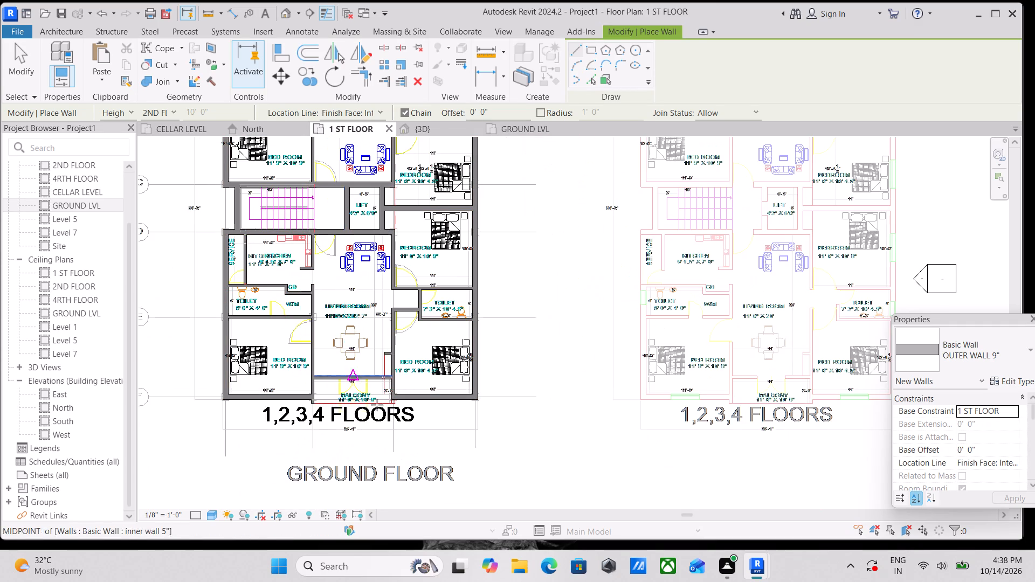
scroll(381, 410, up, 4)
scroll(438, 335, down, 1)
middle_drag(438, 335, 459, 434)
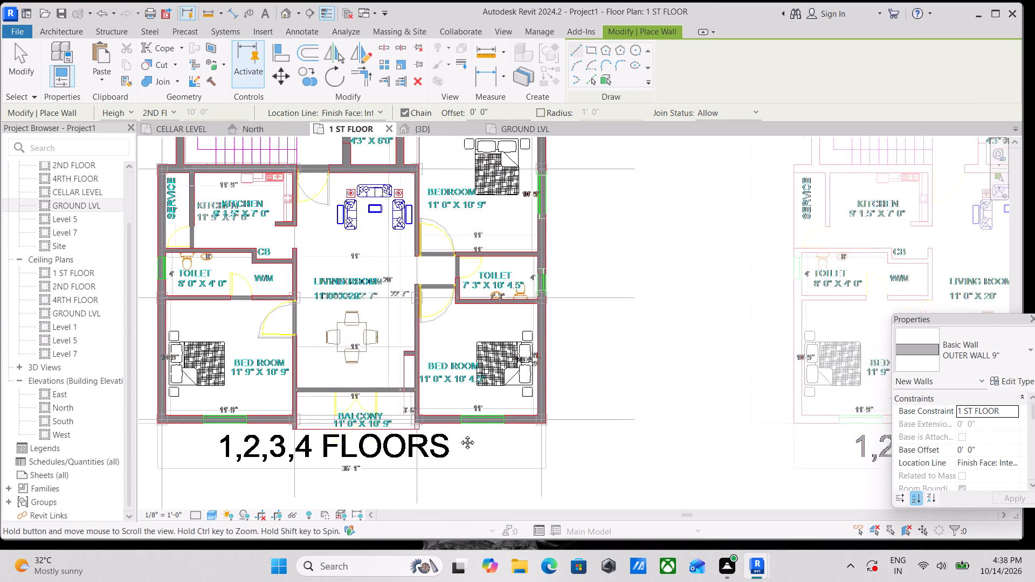
middle_drag(459, 434, 464, 483)
middle_drag(463, 302, 470, 359)
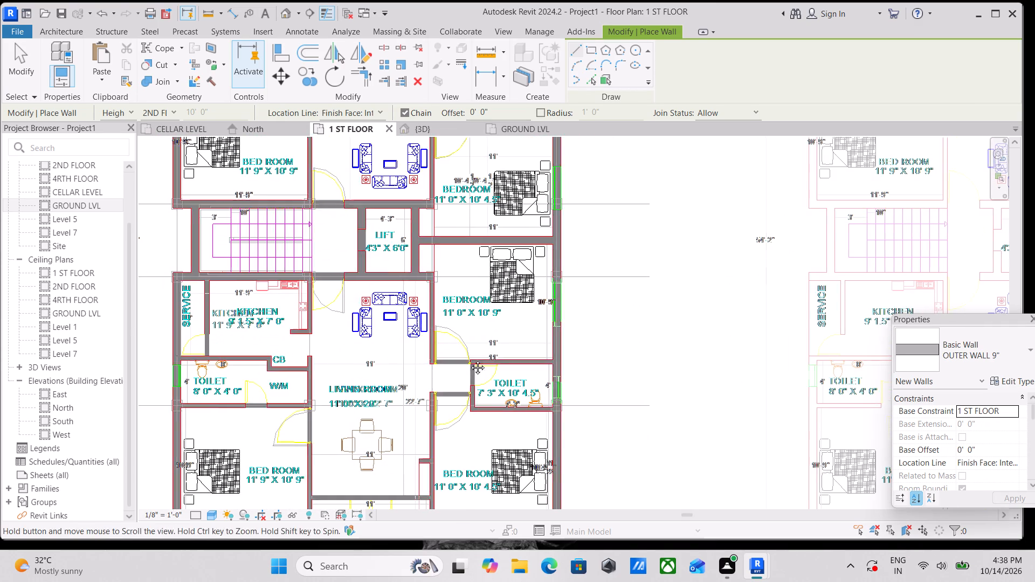
middle_drag(470, 359, 470, 366)
scroll(473, 404, up, 4)
scroll(504, 455, up, 2)
scroll(475, 385, down, 1)
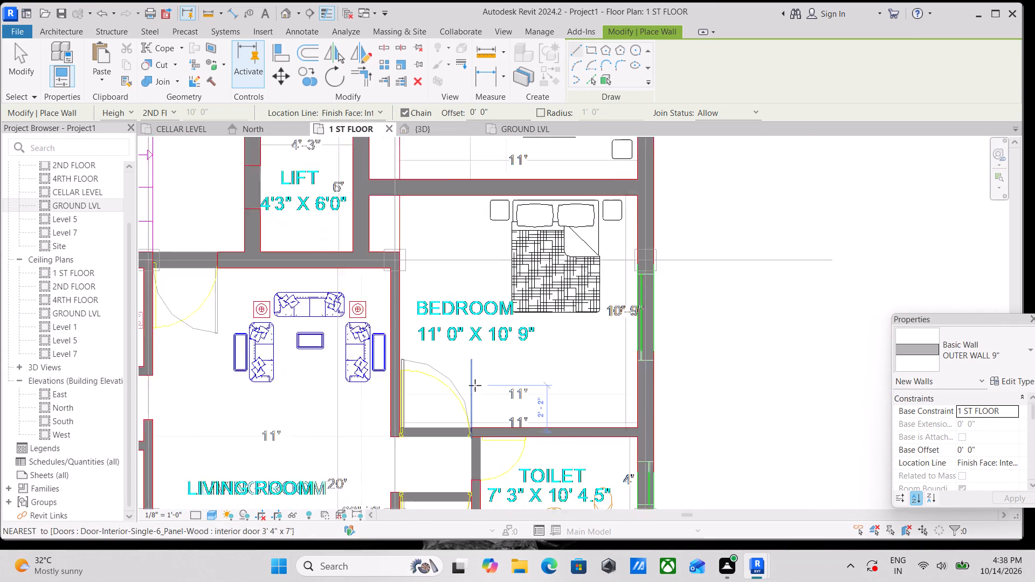
scroll(475, 385, down, 1)
middle_drag(475, 385, 472, 498)
scroll(472, 497, down, 2)
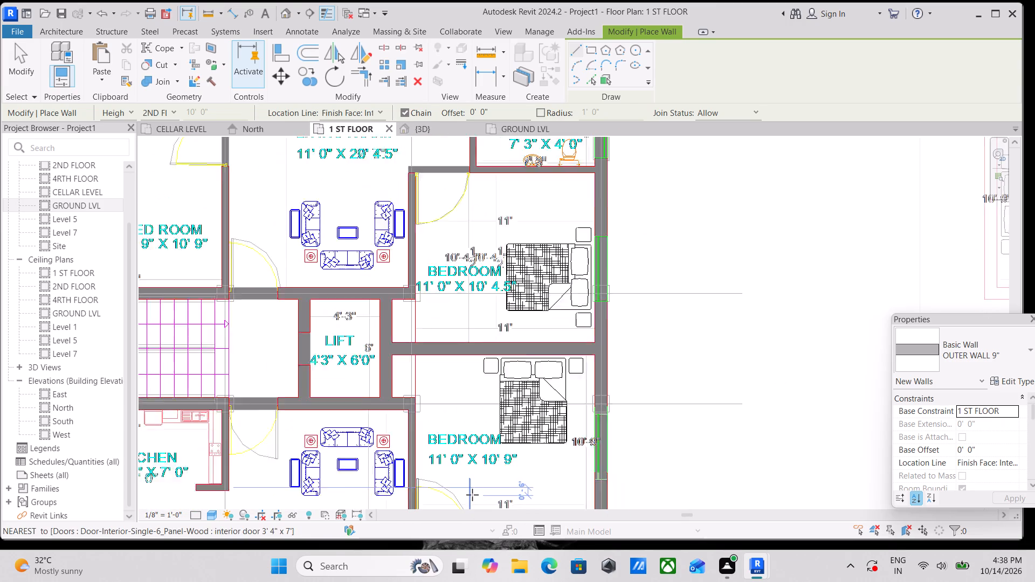
scroll(472, 495, down, 3)
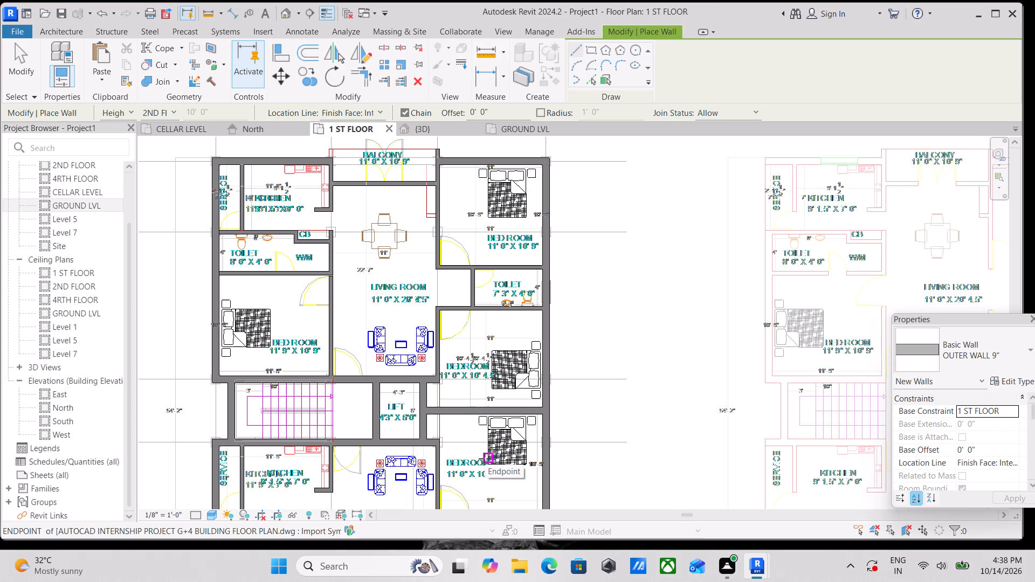
middle_drag(365, 258, 377, 325)
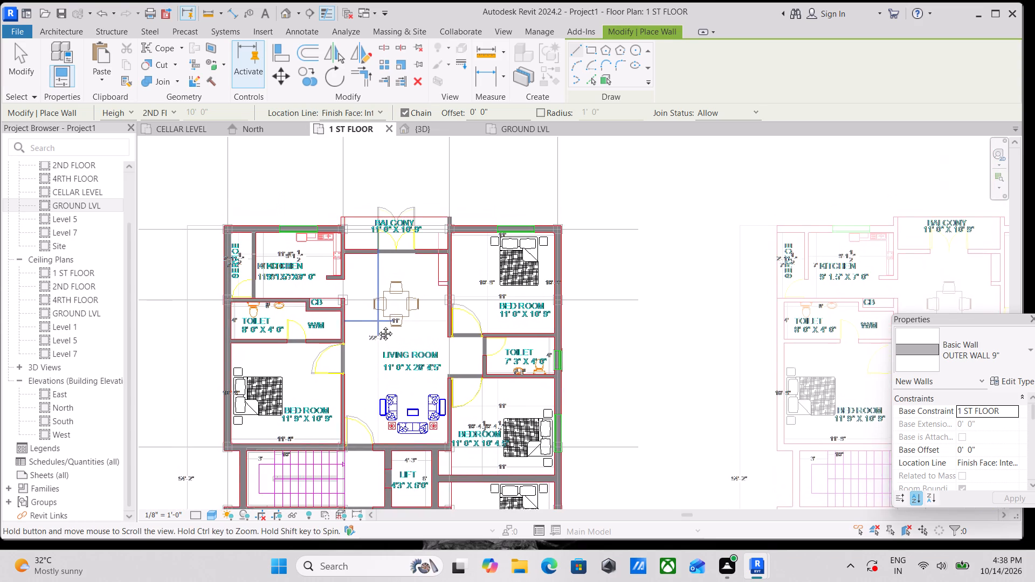
middle_drag(377, 325, 400, 276)
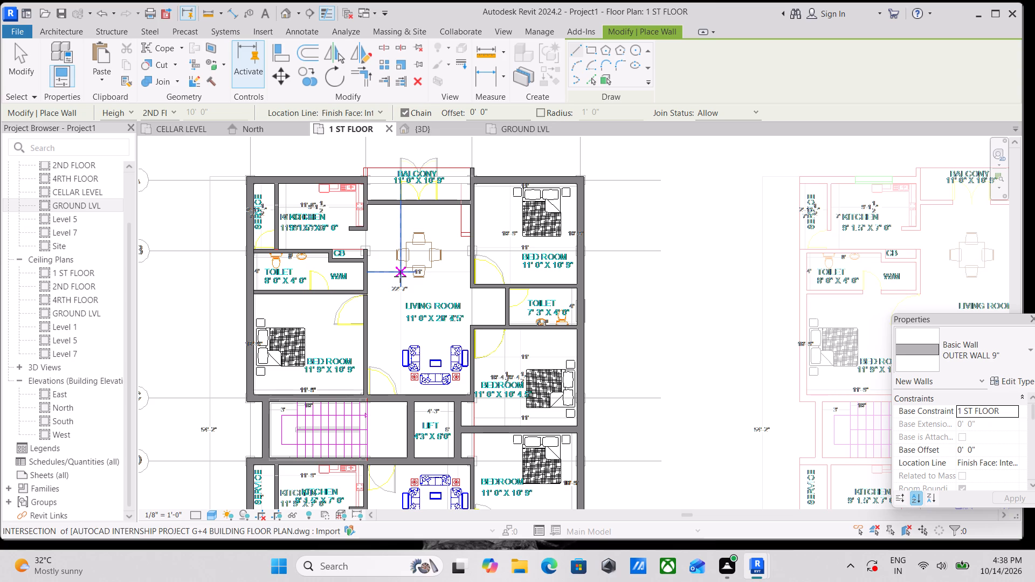
Draw a Storefront curtain wall inside the upper unit's SERVICE exterior wall, from the kitchen-side corner to the 8' 0" X 4' 0" toilet wall.
scroll(234, 196, up, 3)
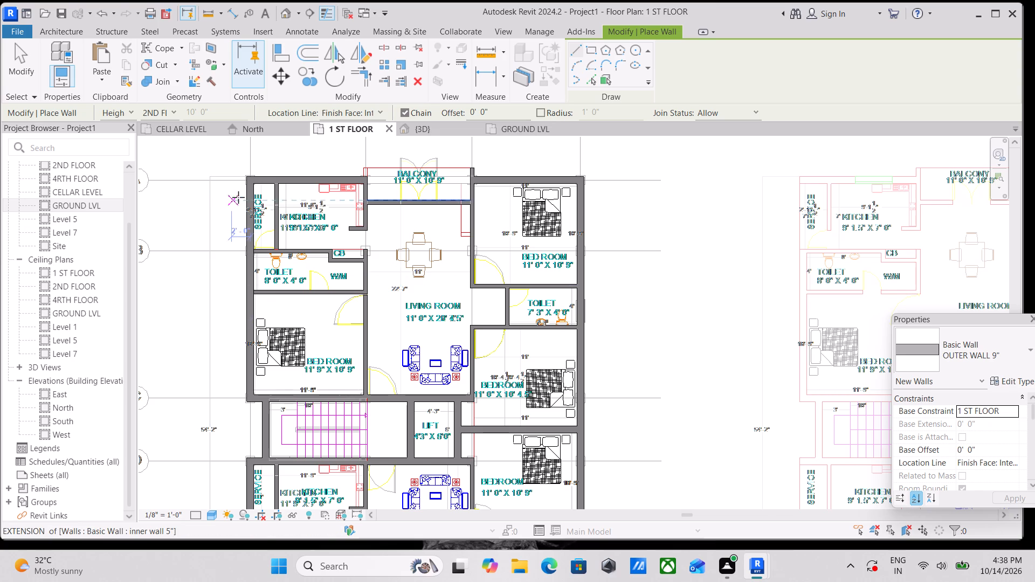
scroll(241, 202, up, 3)
key(Escape)
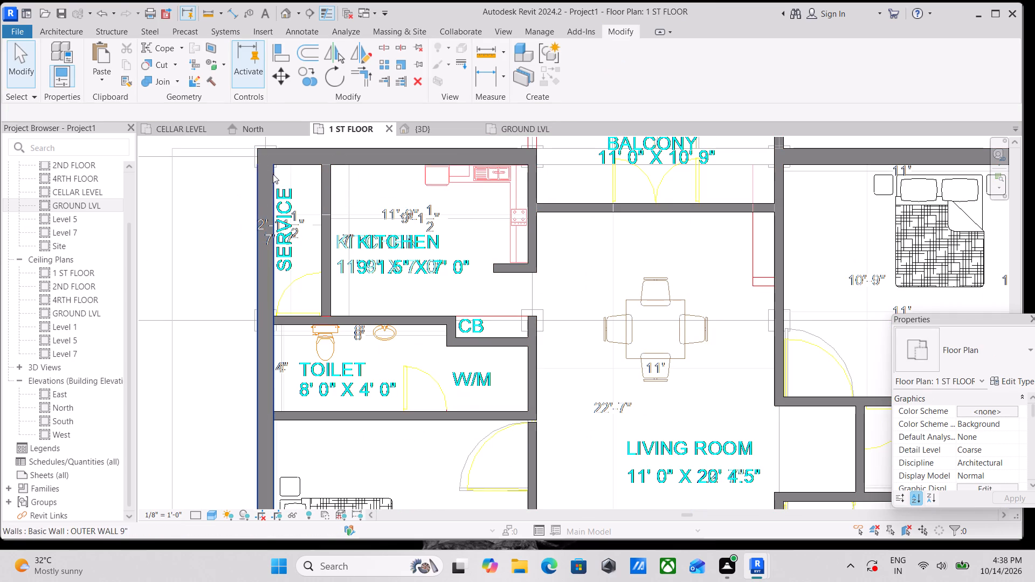
text(wa)
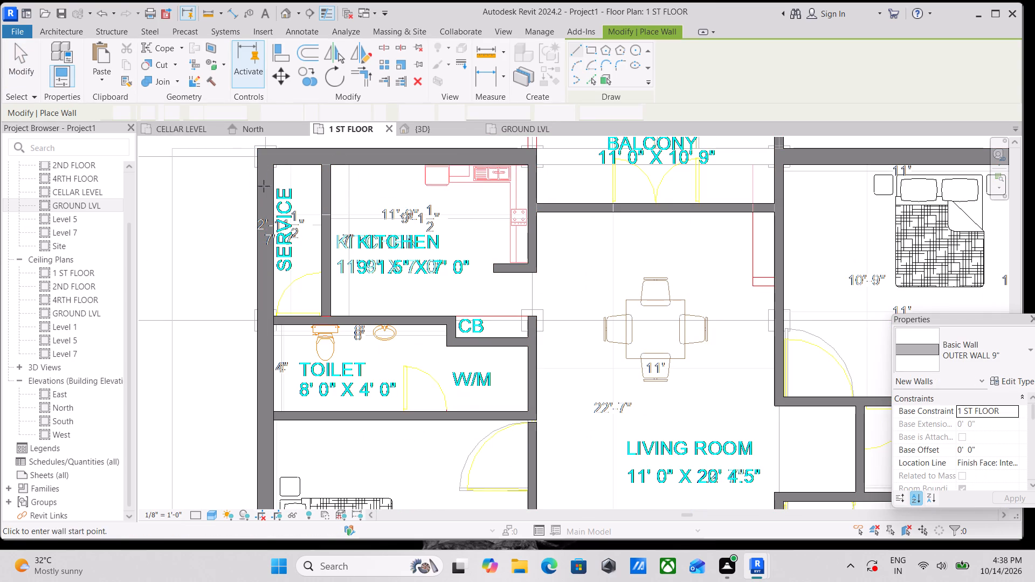
click(1011, 361)
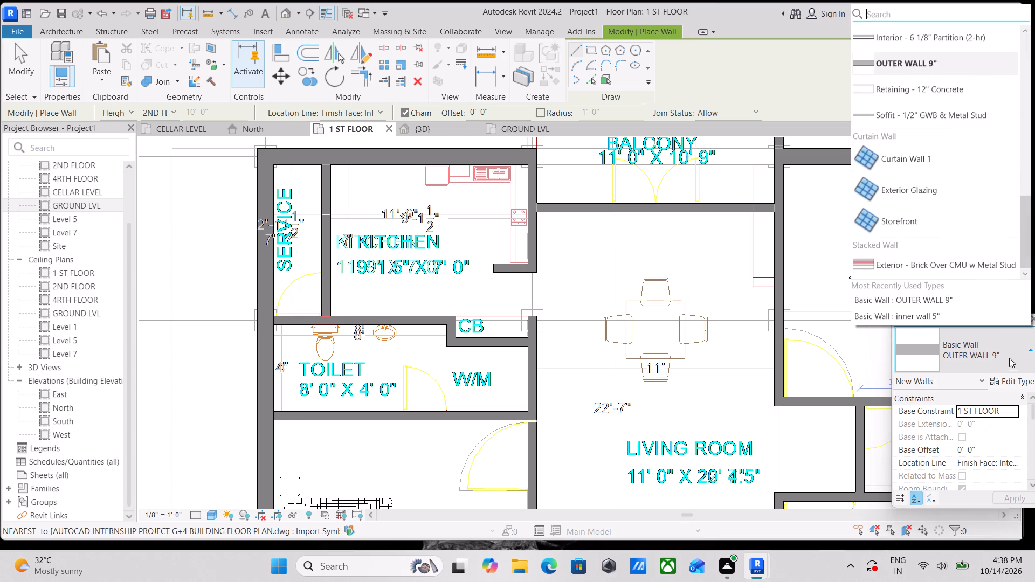
click(916, 223)
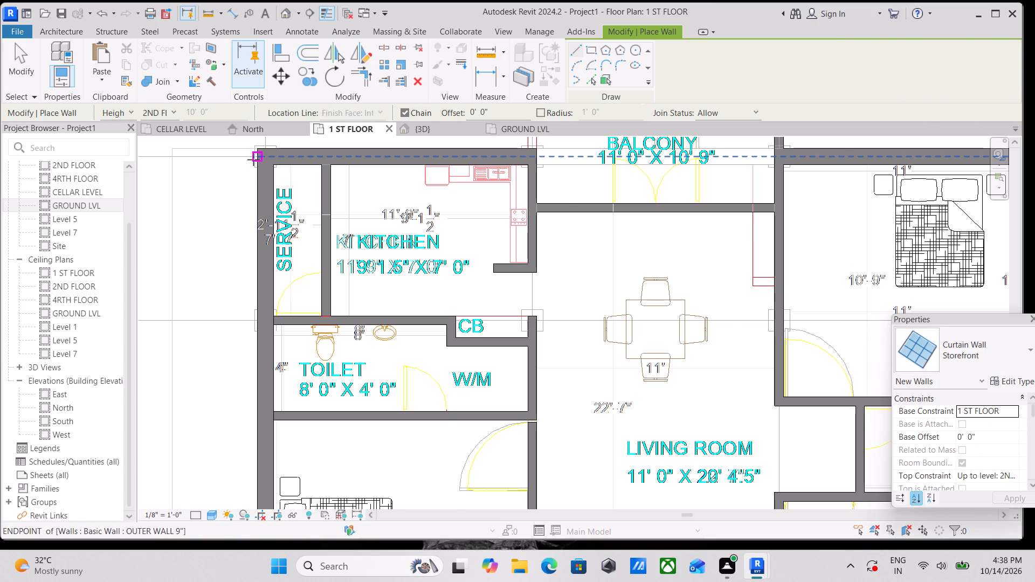
scroll(256, 160, up, 6)
click(271, 168)
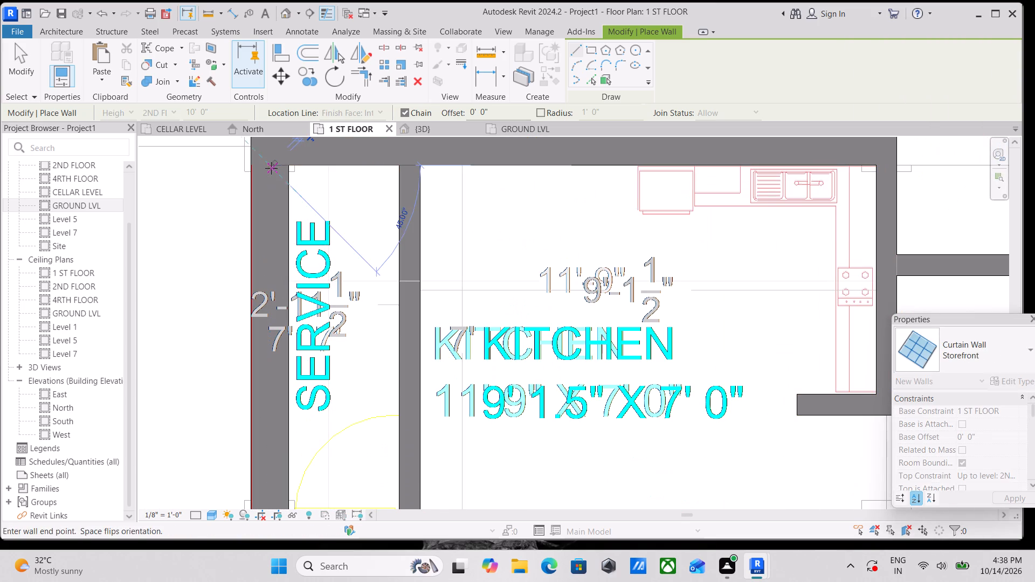
scroll(274, 308, down, 1)
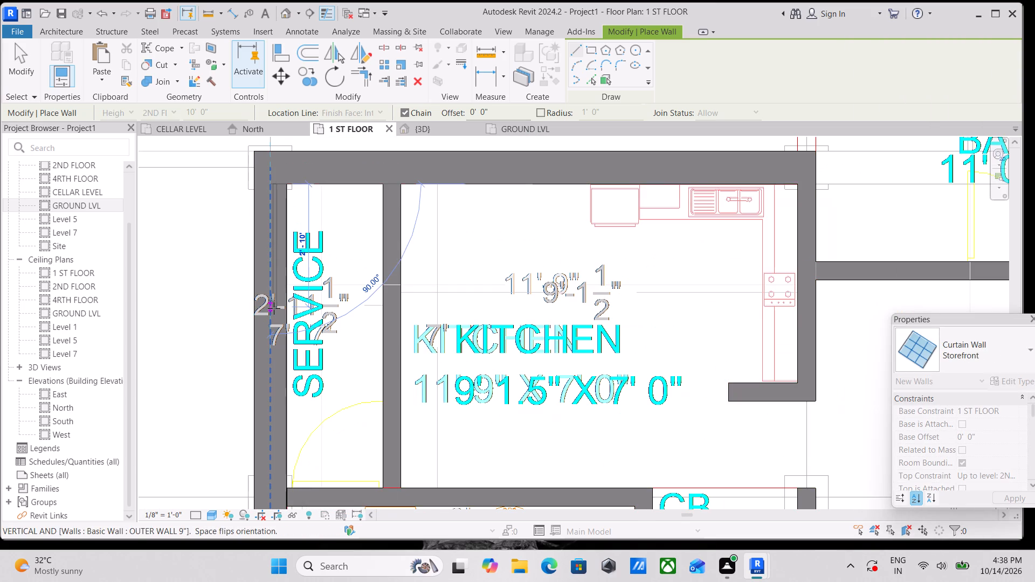
middle_drag(272, 300, 279, 193)
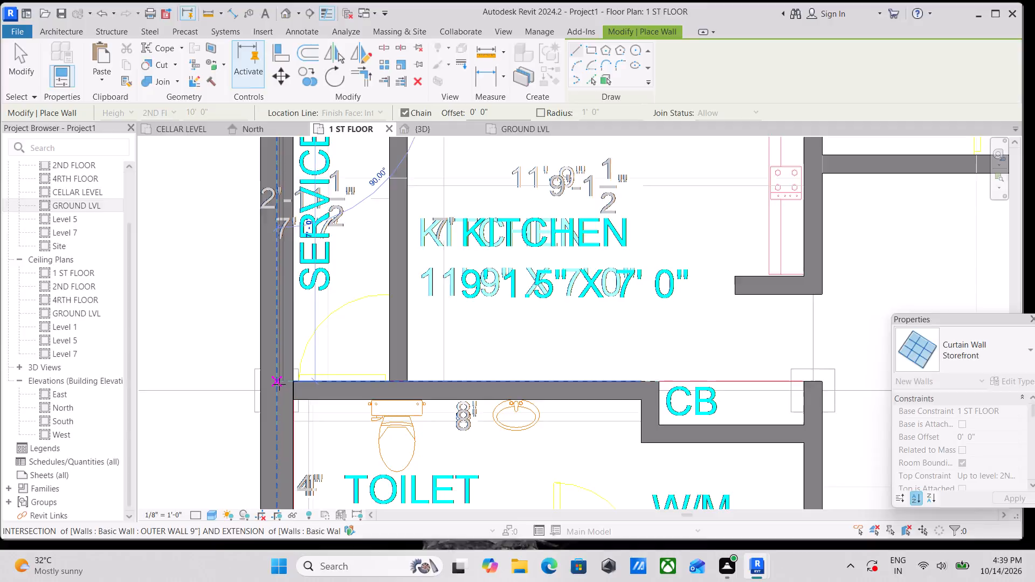
click(279, 384)
scroll(279, 382, down, 4)
key(Escape)
scroll(279, 382, down, 1)
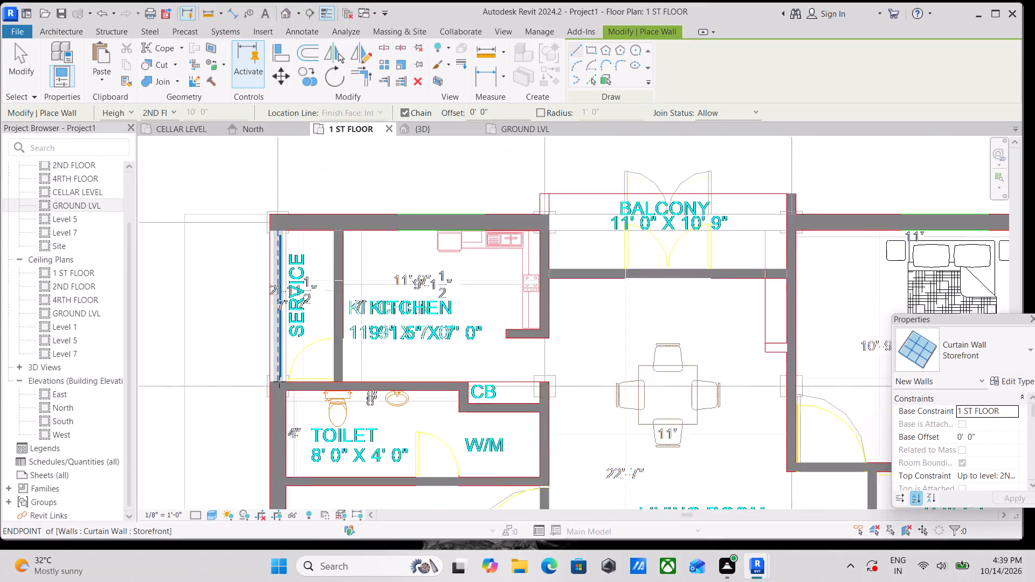
Draw a Storefront curtain wall inside the lower unit's SERVICE exterior wall, from the staircase wall to the 8' 0" X 4' 0" toilet wall.
scroll(279, 382, down, 2)
middle_drag(279, 382, 360, 121)
middle_drag(385, 309, 403, 169)
scroll(397, 214, down, 1)
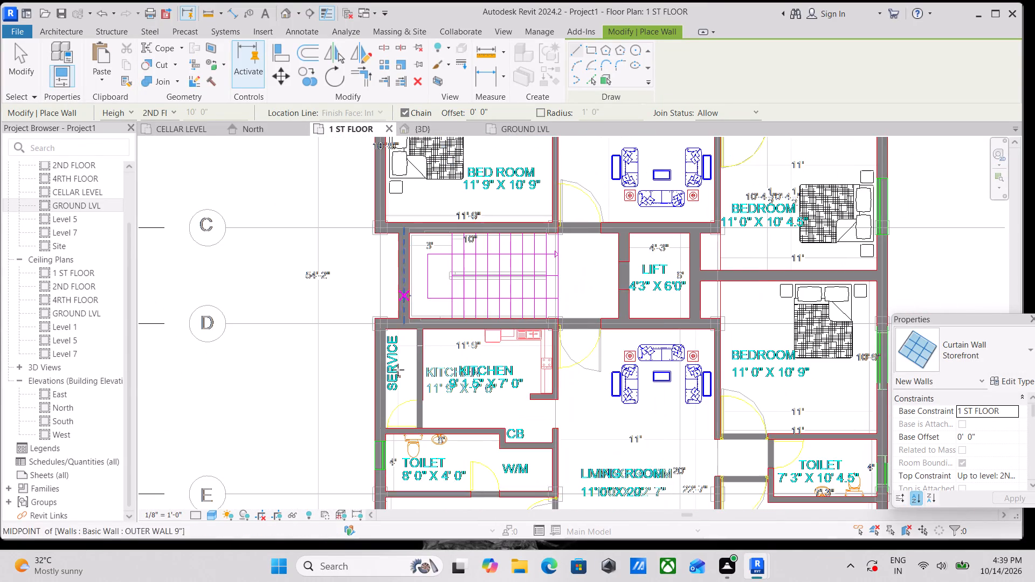
middle_drag(399, 361, 437, 189)
middle_drag(444, 414, 457, 301)
middle_drag(455, 286, 452, 424)
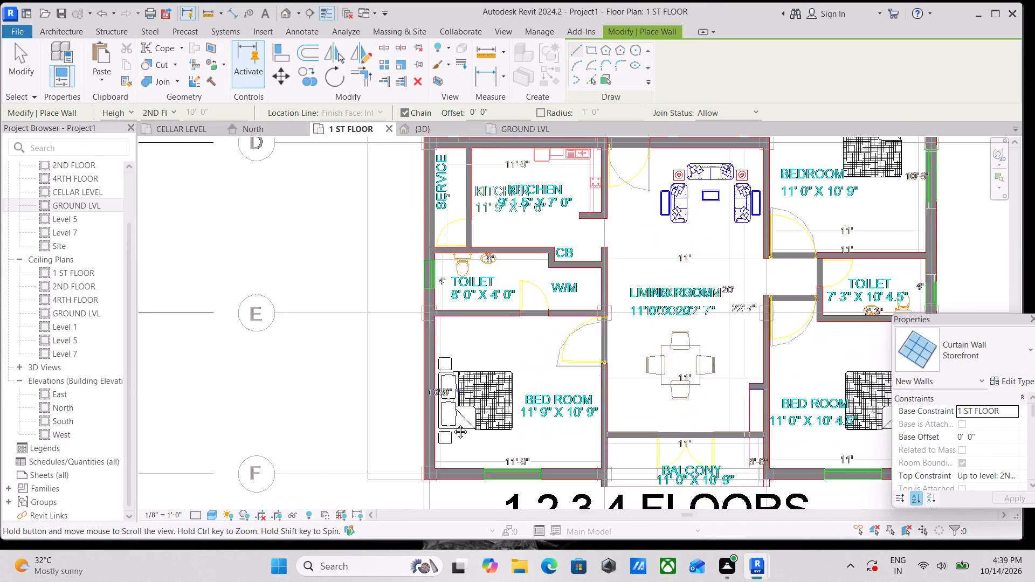
middle_drag(452, 424, 450, 429)
middle_drag(421, 282, 429, 382)
scroll(438, 285, up, 3)
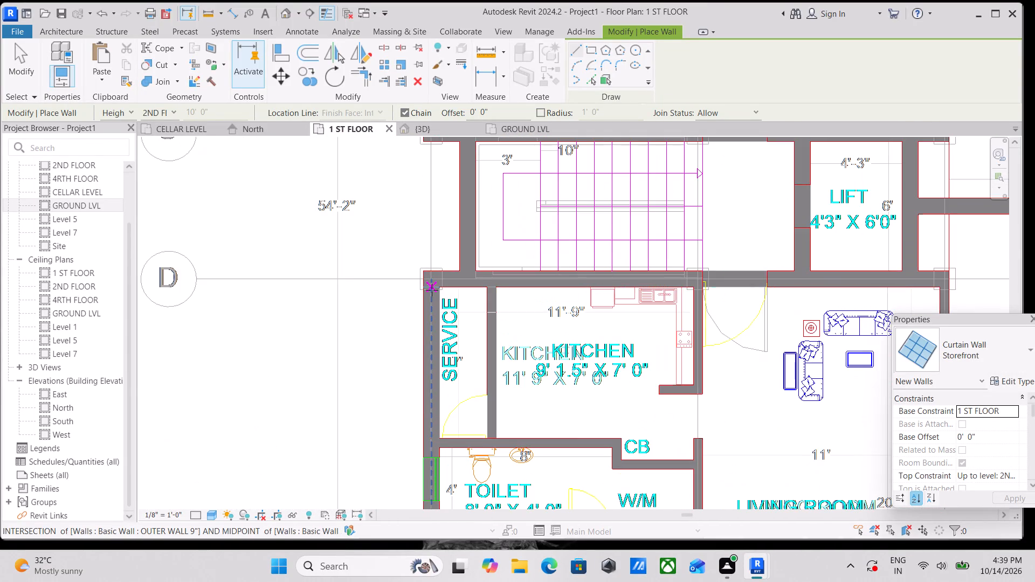
scroll(432, 290, up, 3)
click(429, 286)
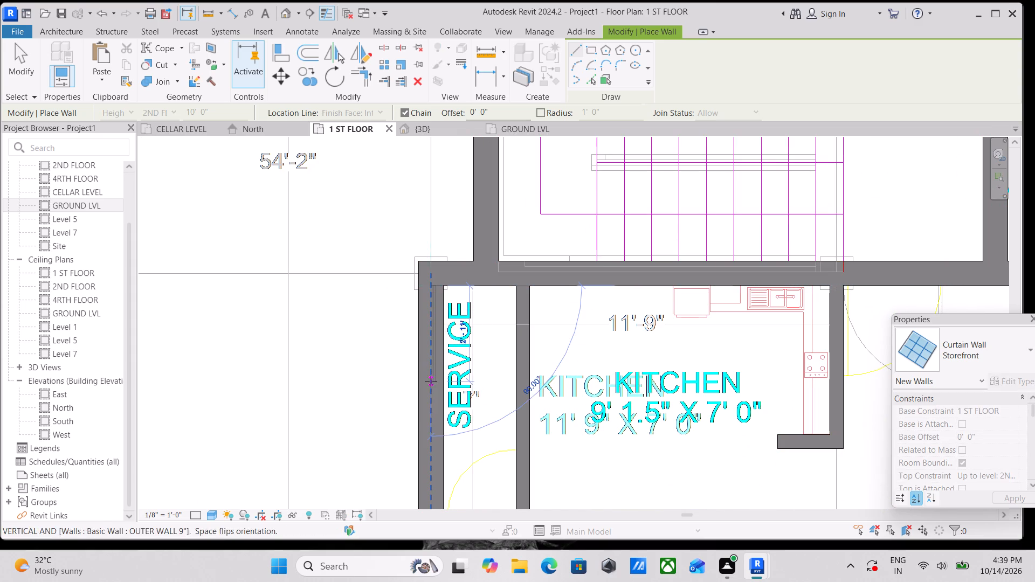
middle_drag(431, 382, 434, 262)
middle_drag(424, 384, 430, 342)
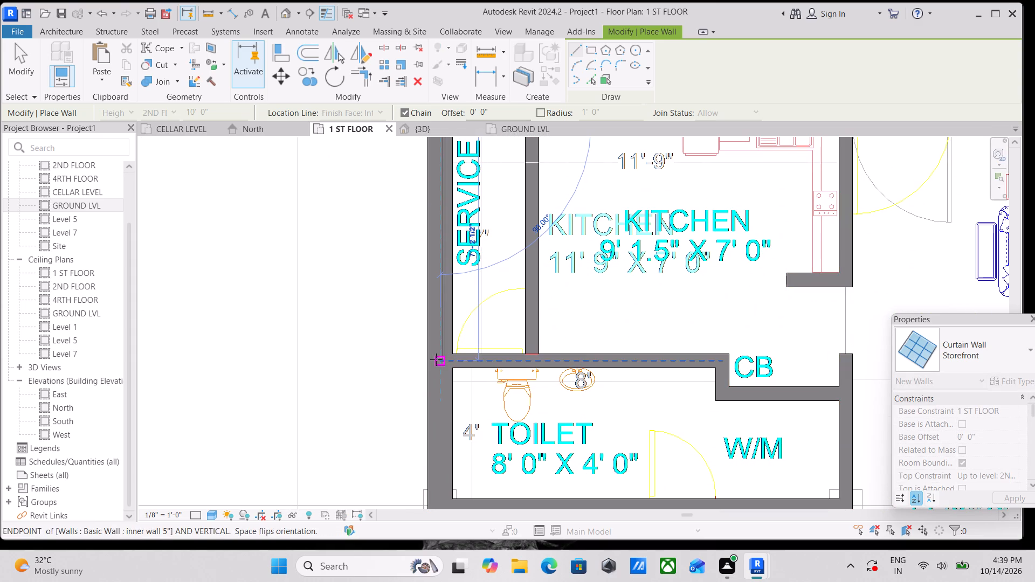
click(437, 354)
scroll(437, 354, down, 2)
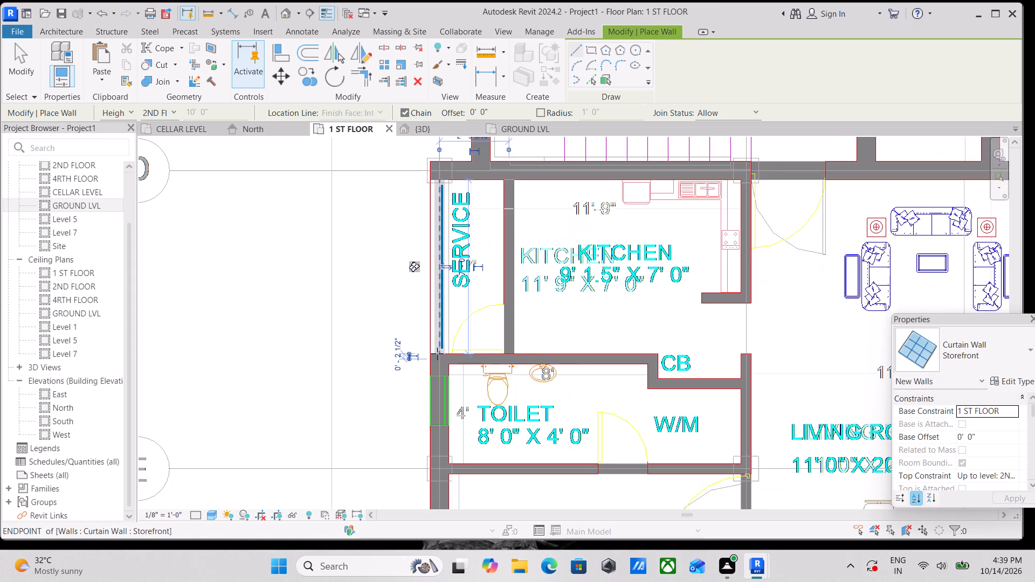
scroll(437, 354, down, 3)
key(Escape)
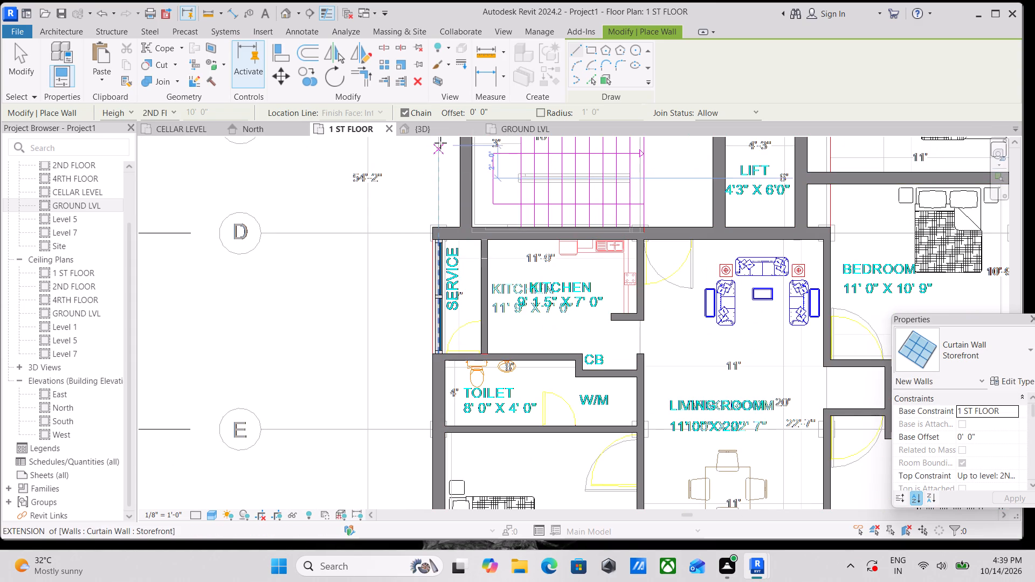
In the 3D view, dismiss the save reminder and examine the building's floors and SERVICE-side Storefront curtain walls from the front and both sides.
click(423, 127)
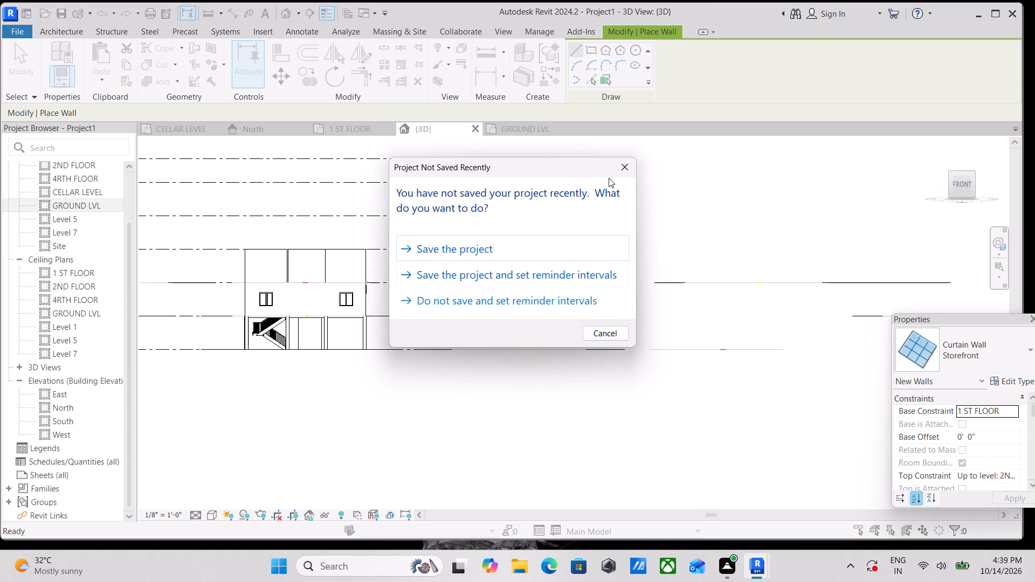
click(623, 167)
shift+middle_drag(347, 301, 370, 328)
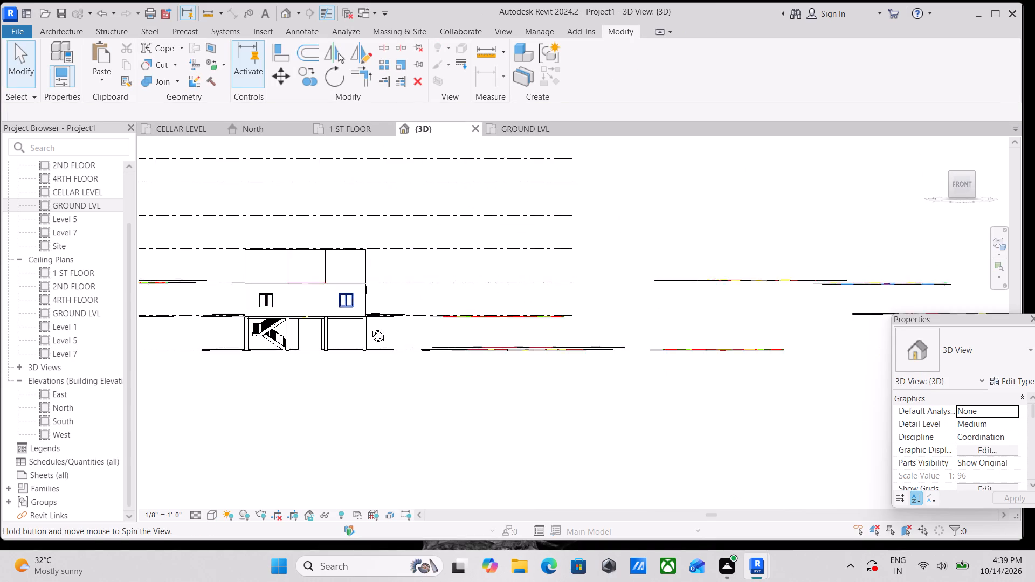
shift+middle_drag(370, 328, 416, 380)
scroll(453, 385, up, 3)
scroll(519, 413, up, 3)
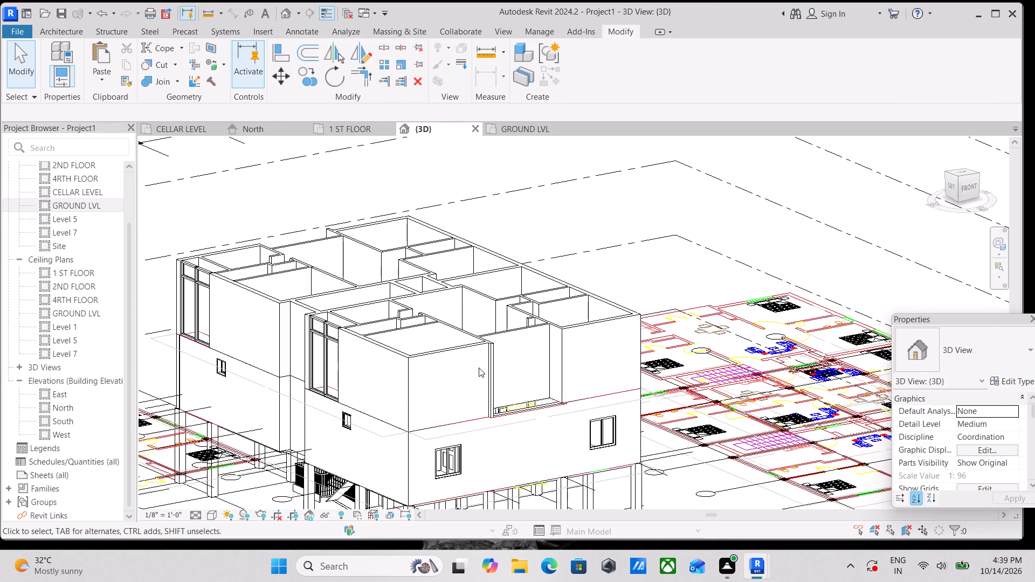
shift+middle_drag(479, 368, 451, 350)
shift+middle_drag(406, 348, 412, 366)
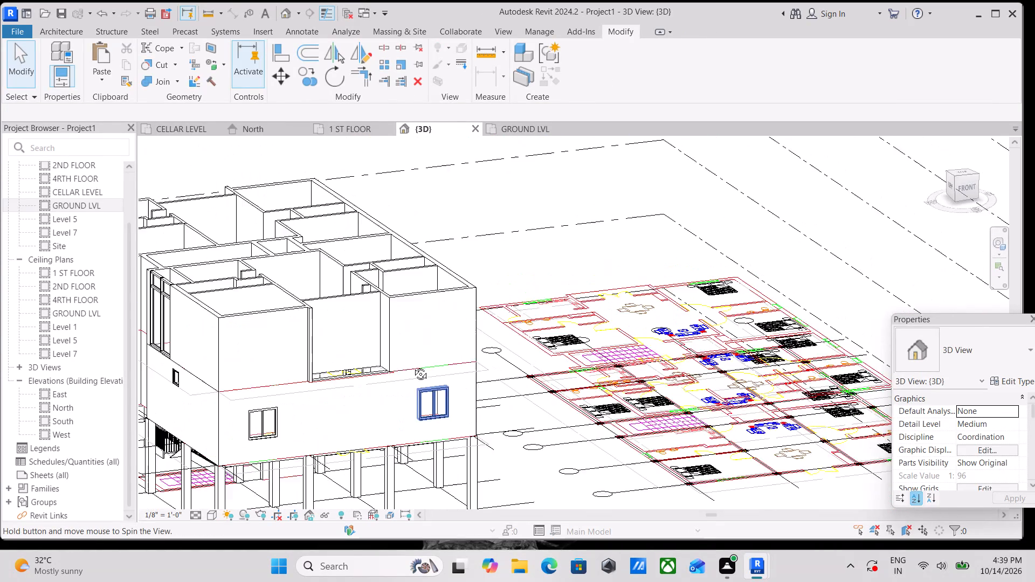
shift+middle_drag(412, 366, 424, 369)
shift+middle_drag(394, 375, 430, 359)
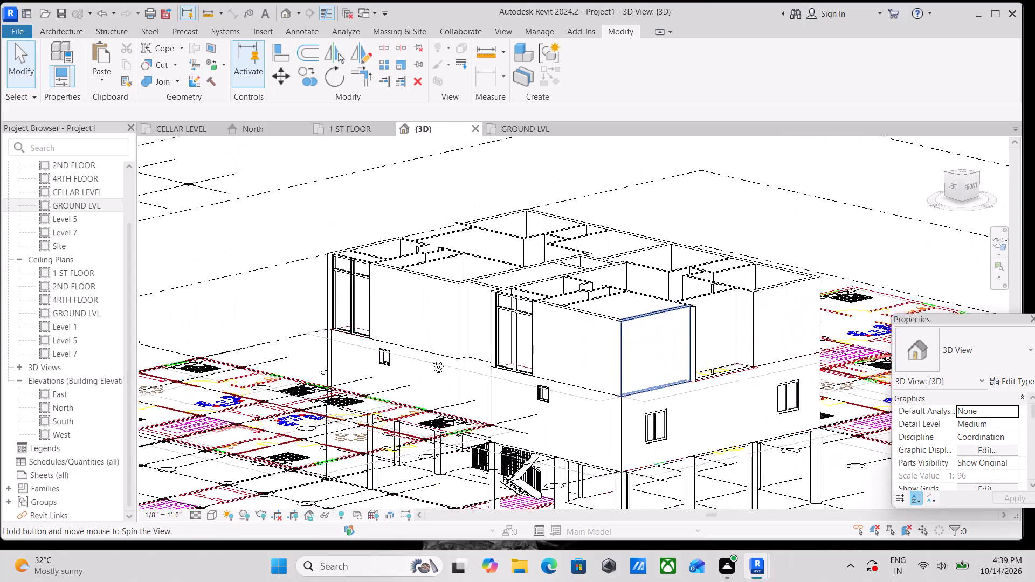
shift+middle_drag(430, 359, 420, 339)
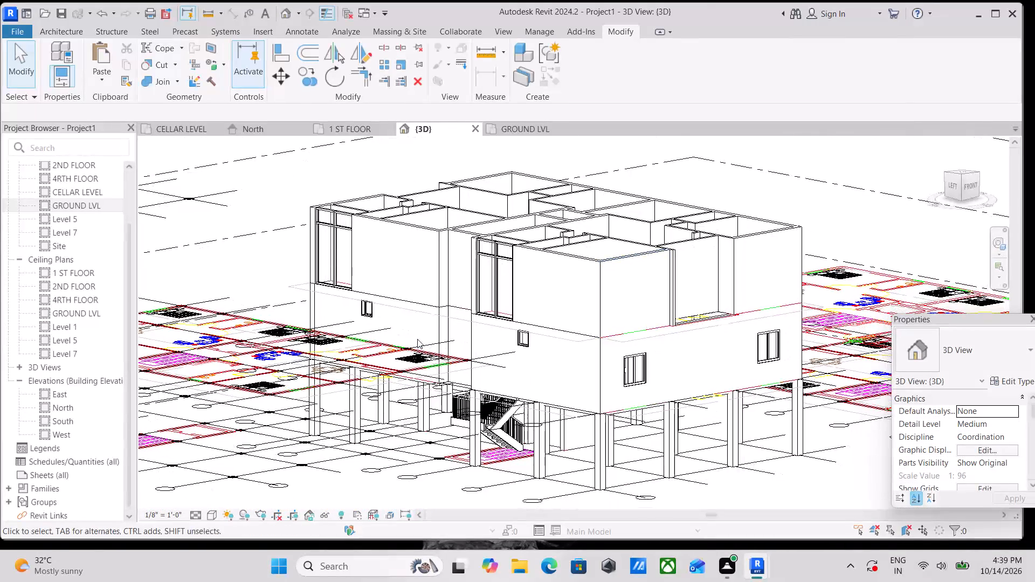
shift+middle_drag(465, 361, 464, 382)
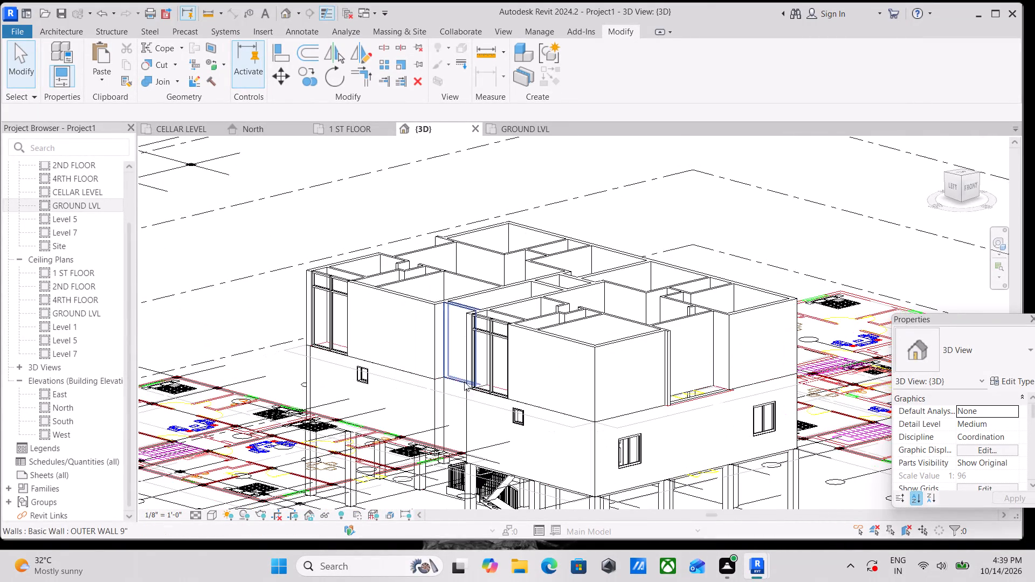
scroll(489, 384, down, 1)
middle_drag(491, 385, 432, 399)
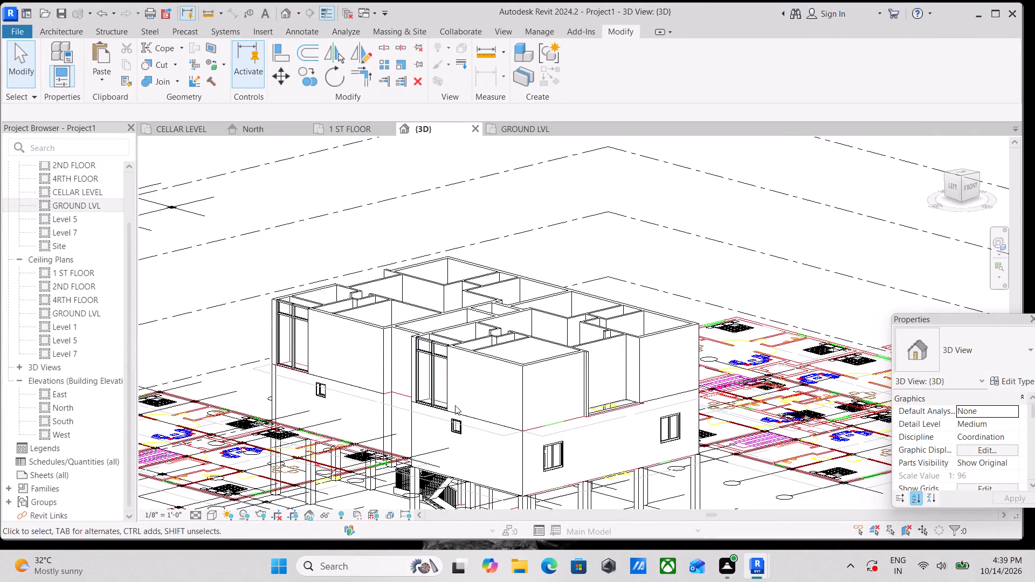
scroll(455, 405, down, 1)
shift+middle_drag(486, 408, 456, 385)
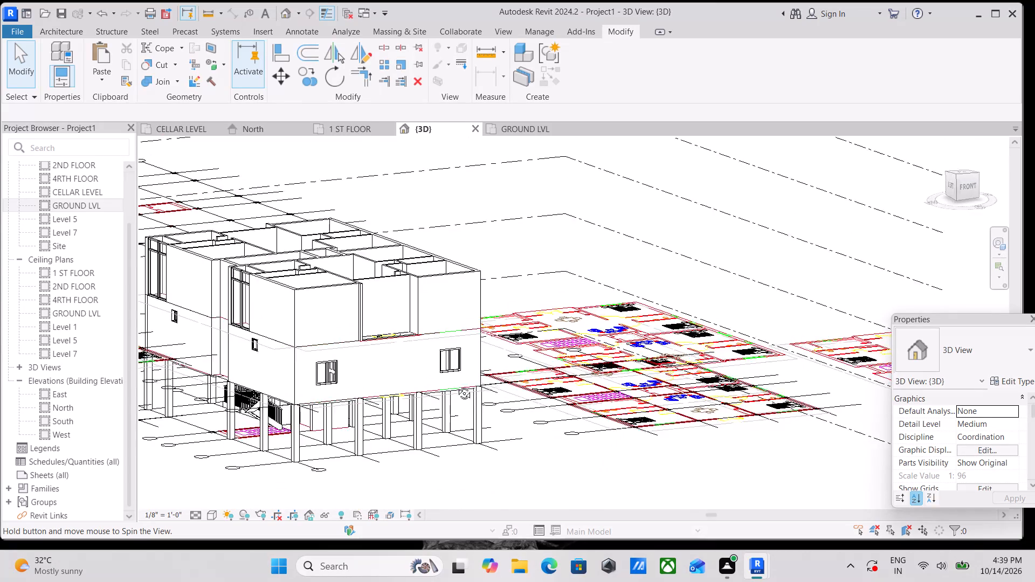
shift+middle_drag(456, 385, 457, 370)
shift+middle_drag(431, 364, 432, 398)
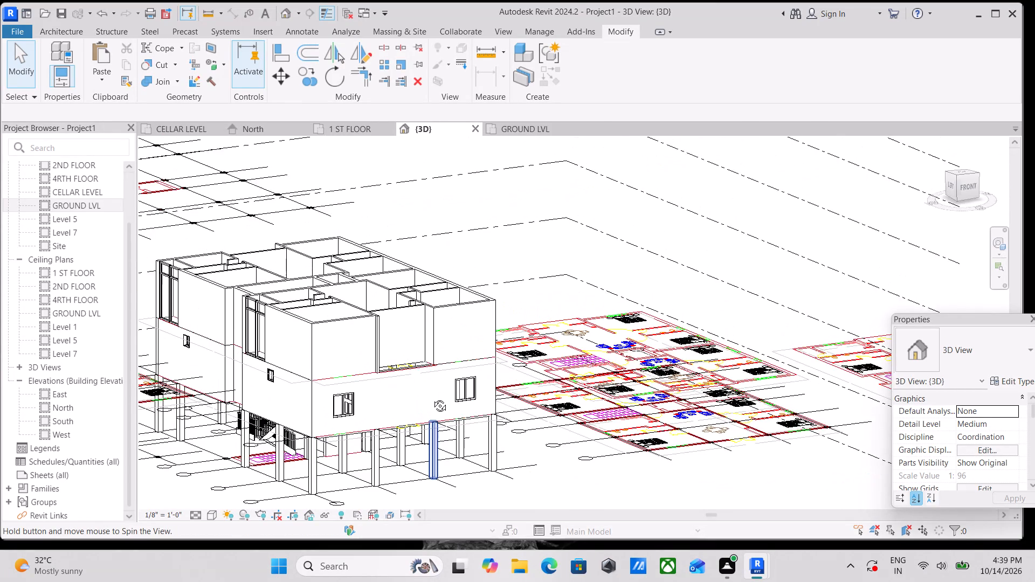
shift+middle_drag(432, 398, 420, 390)
scroll(377, 390, down, 1)
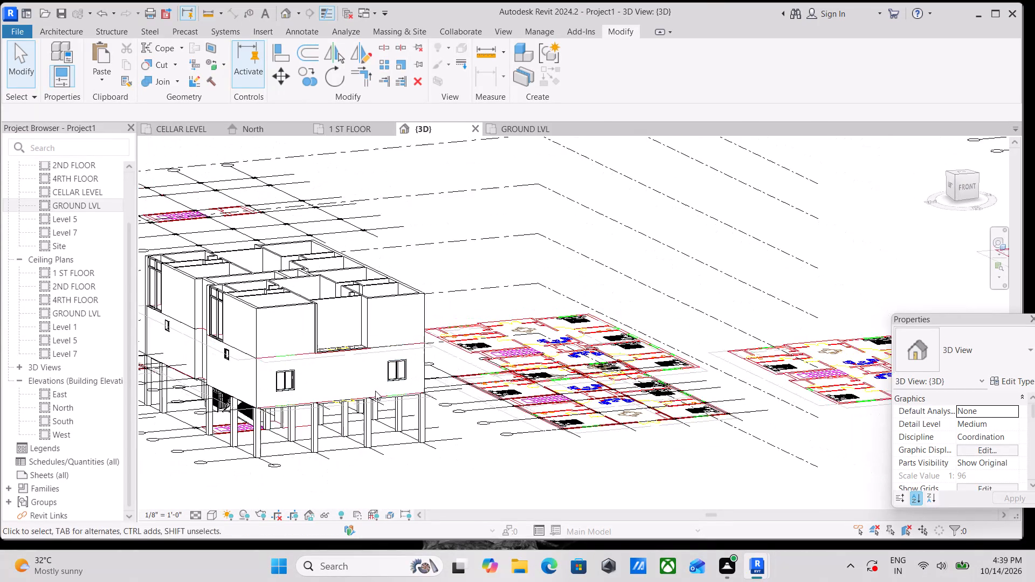
middle_drag(375, 391, 413, 397)
shift+middle_drag(416, 392, 389, 401)
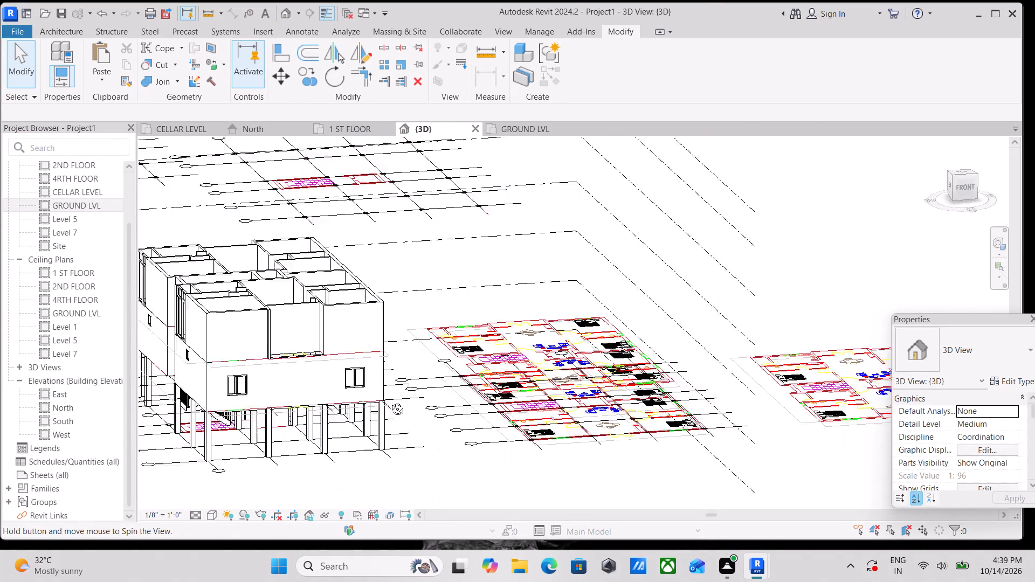
shift+middle_drag(389, 401, 347, 399)
shift+scroll(322, 391, down, 2)
shift+middle_drag(321, 354, 298, 360)
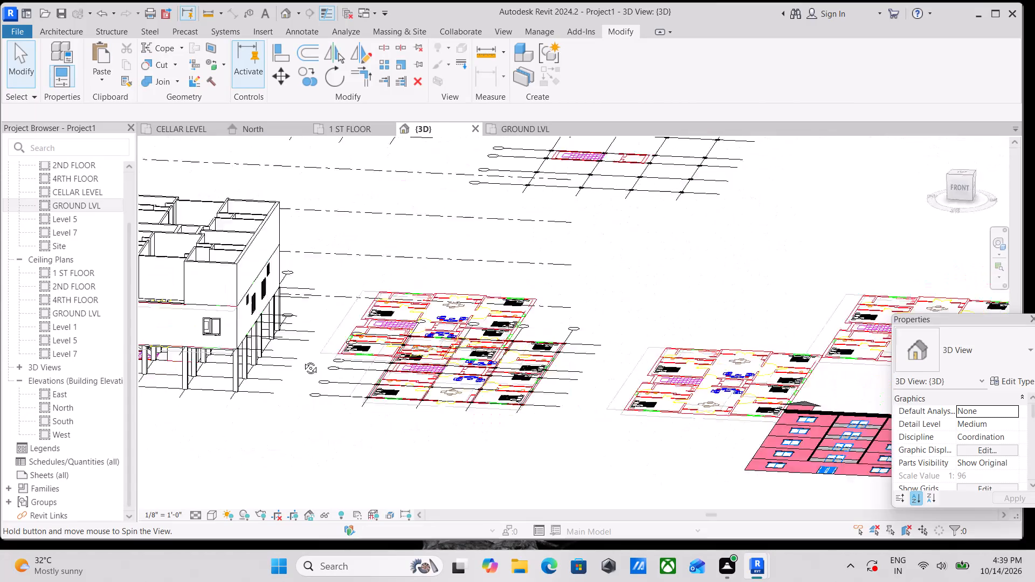
shift+middle_drag(298, 360, 262, 355)
scroll(264, 328, down, 1)
middle_drag(341, 343, 526, 376)
shift+middle_drag(426, 353, 456, 350)
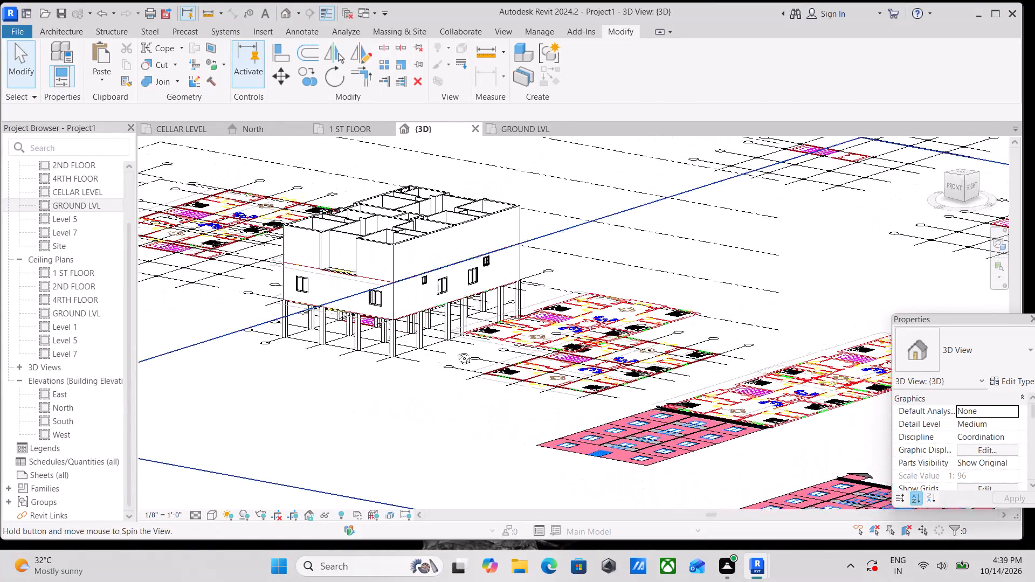
shift+middle_drag(456, 350, 587, 376)
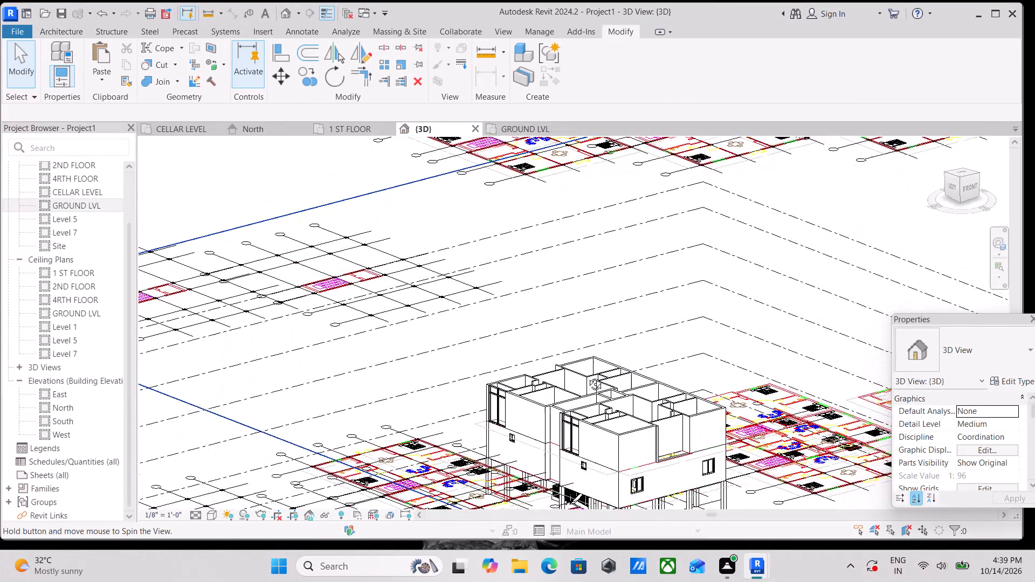
shift+middle_drag(587, 376, 518, 376)
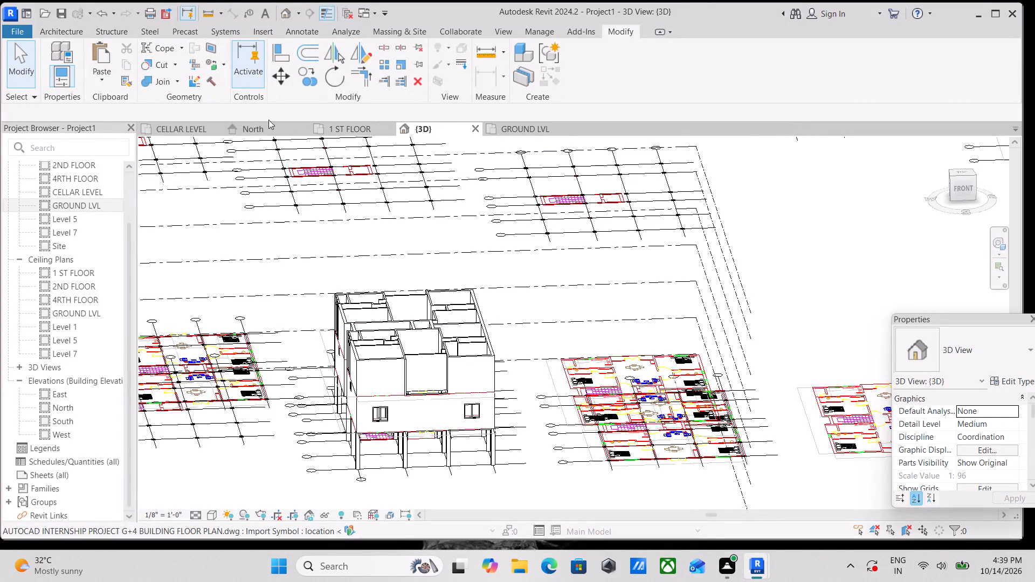
Set the GROUND LVL floor plan's visual style to Shaded, after trying Hidden Line and Wireframe.
click(539, 130)
scroll(515, 286, down, 3)
middle_drag(550, 314, 550, 313)
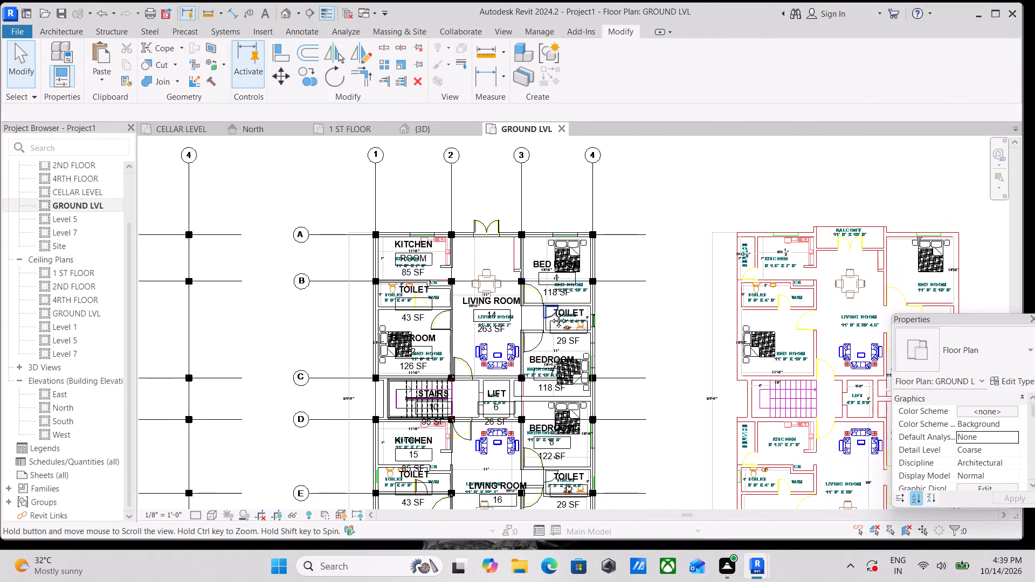
middle_drag(550, 313, 489, 170)
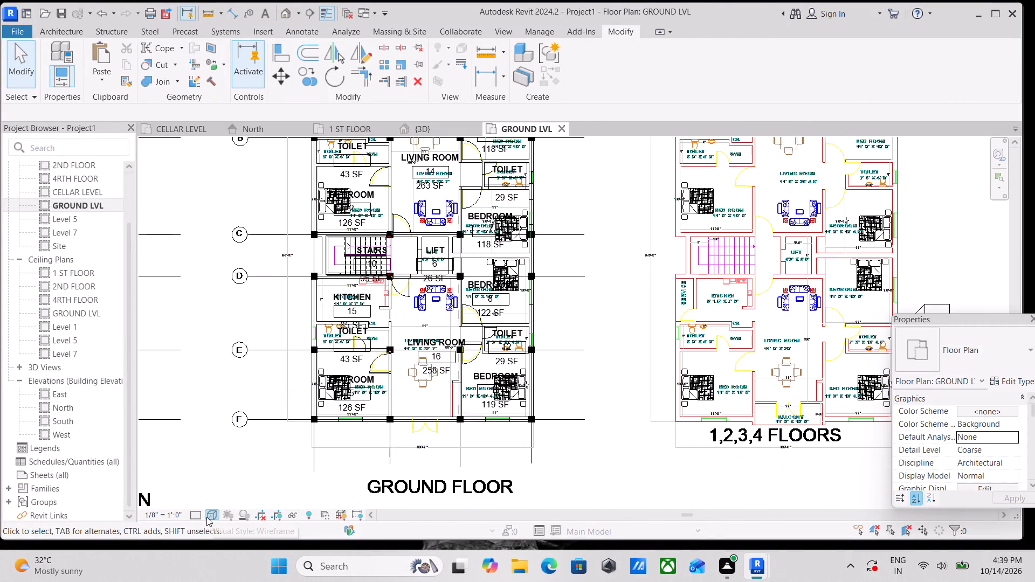
click(209, 516)
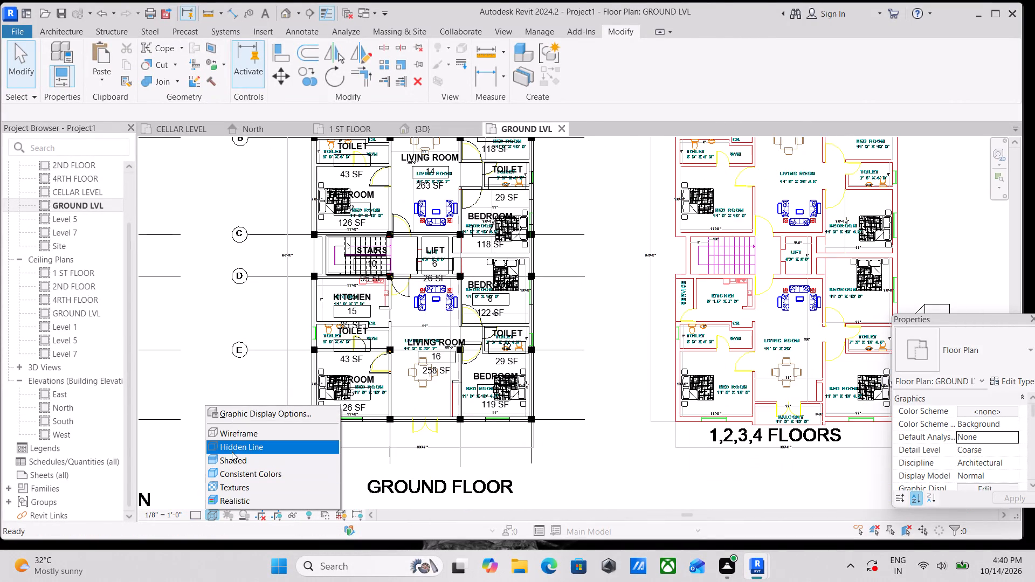
click(232, 451)
scroll(352, 308, up, 2)
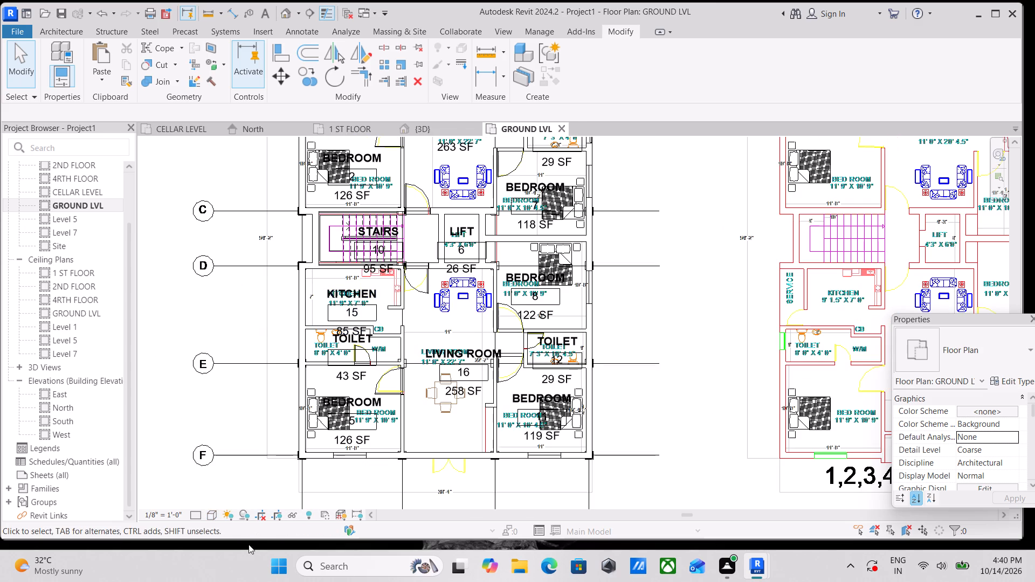
click(211, 514)
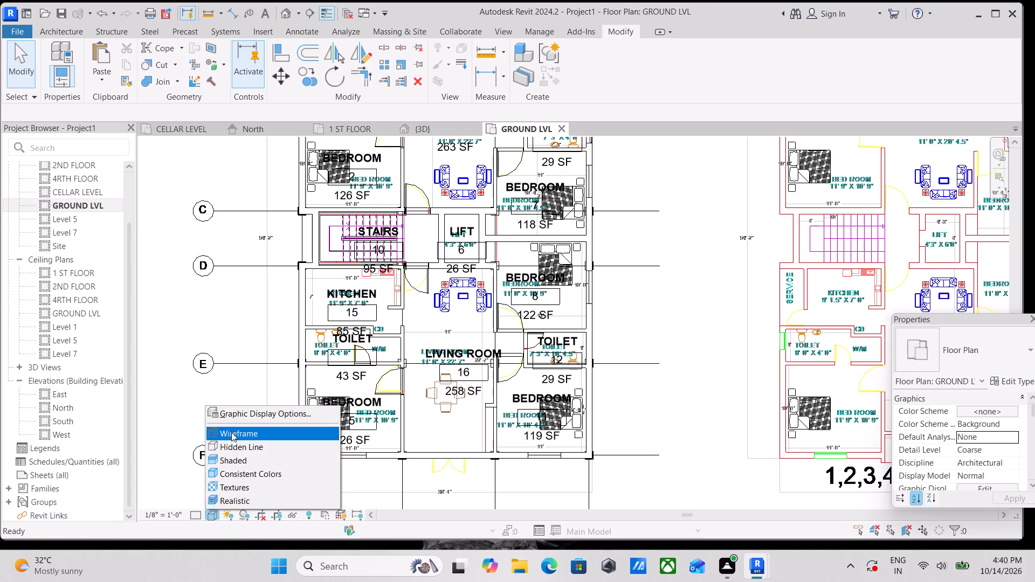
click(231, 433)
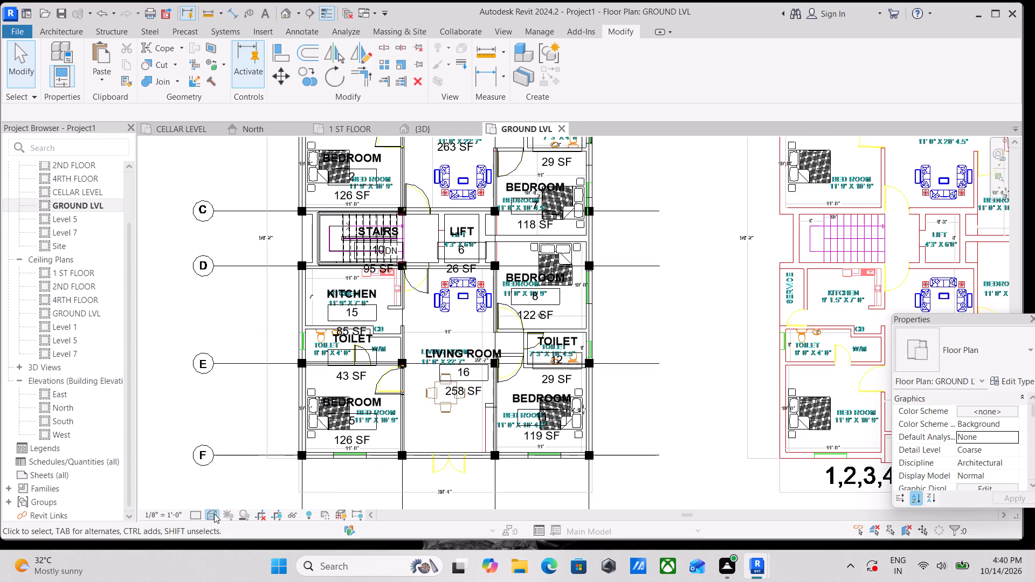
click(213, 514)
click(224, 458)
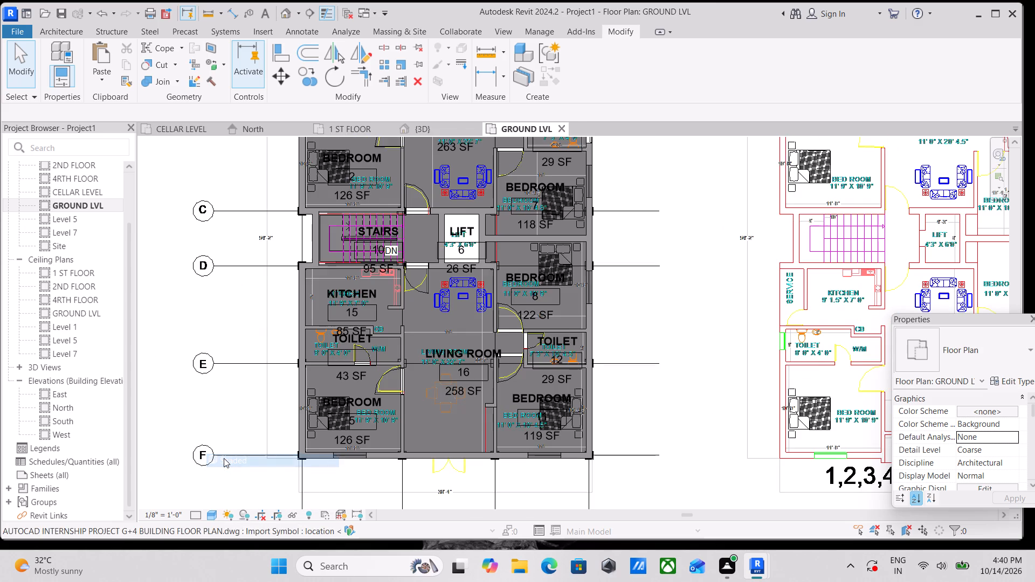
Examine the shaded GROUND LVL plan from the lift-side bedrooms up to the kitchen and toilet at grids A and B.
scroll(499, 312, up, 3)
scroll(578, 320, up, 1)
middle_drag(579, 321, 487, 399)
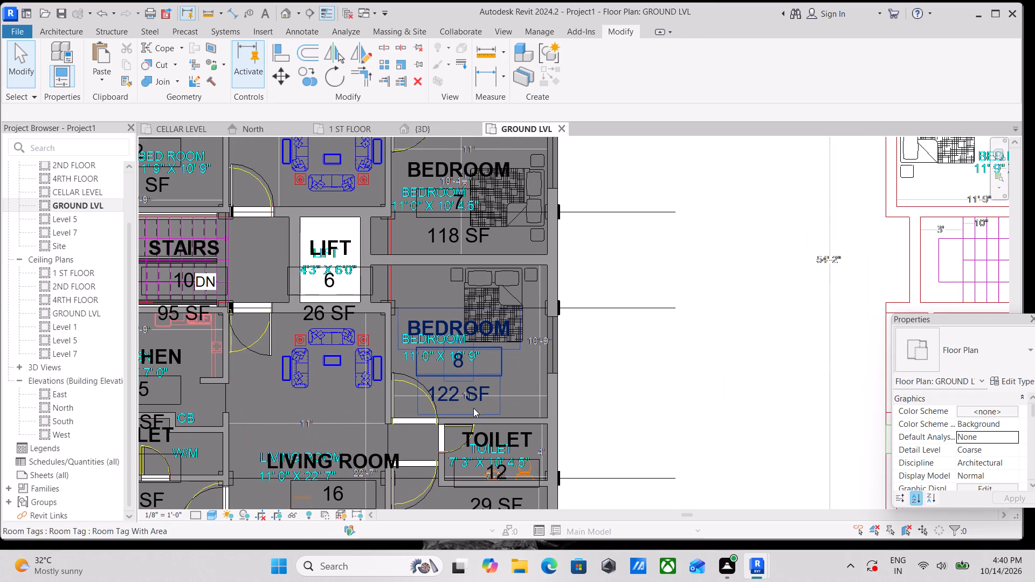
scroll(410, 412, up, 3)
scroll(469, 371, down, 3)
middle_drag(469, 371, 408, 526)
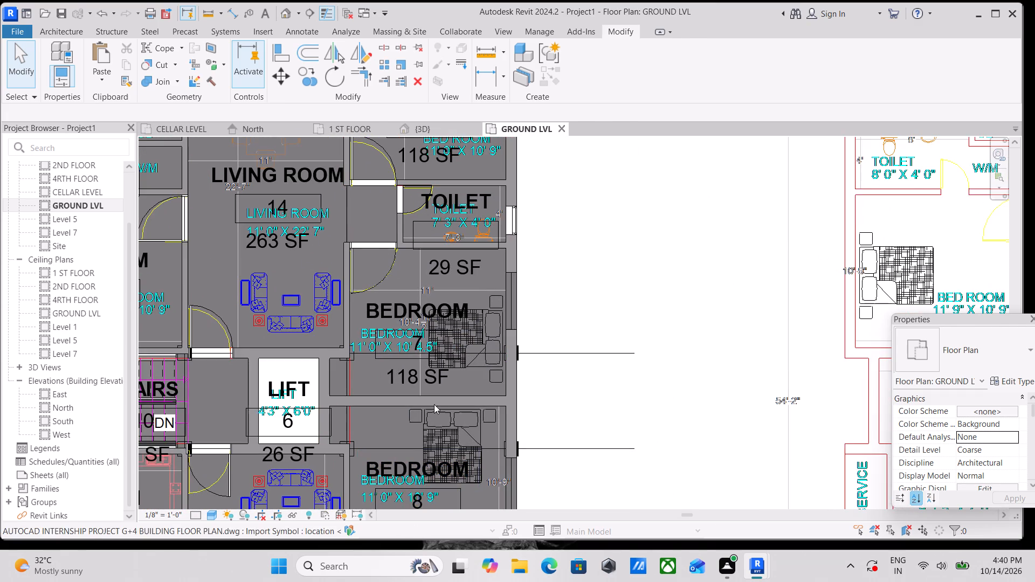
middle_drag(438, 394, 421, 446)
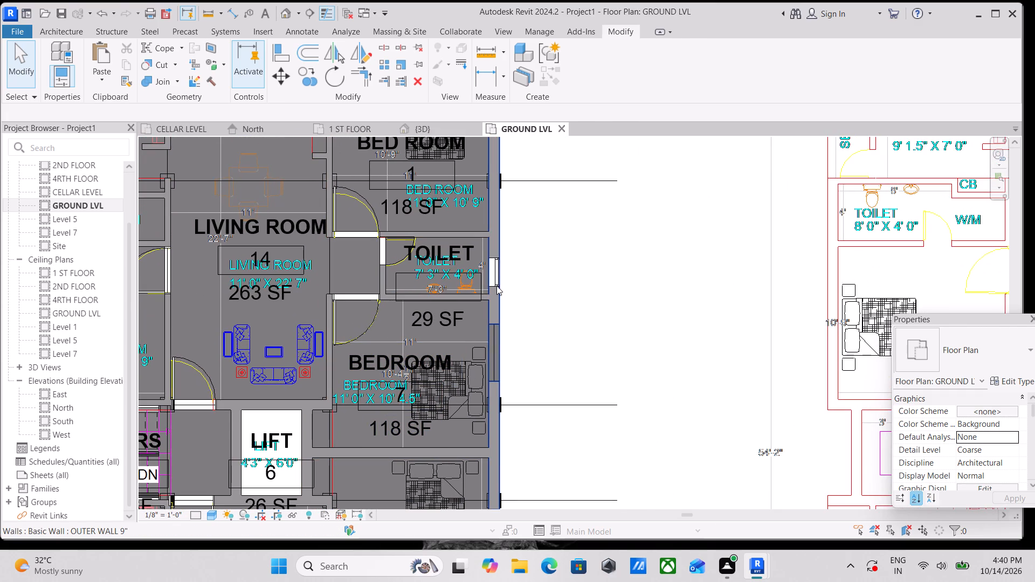
middle_drag(496, 280, 488, 500)
scroll(506, 401, down, 2)
middle_drag(506, 401, 550, 350)
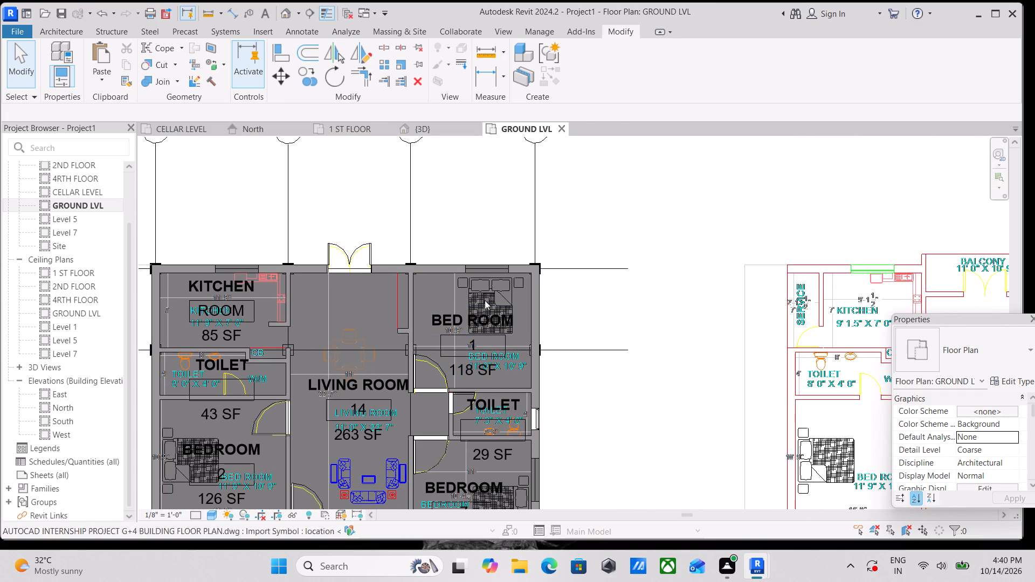
scroll(552, 360, down, 1)
middle_drag(526, 366, 578, 338)
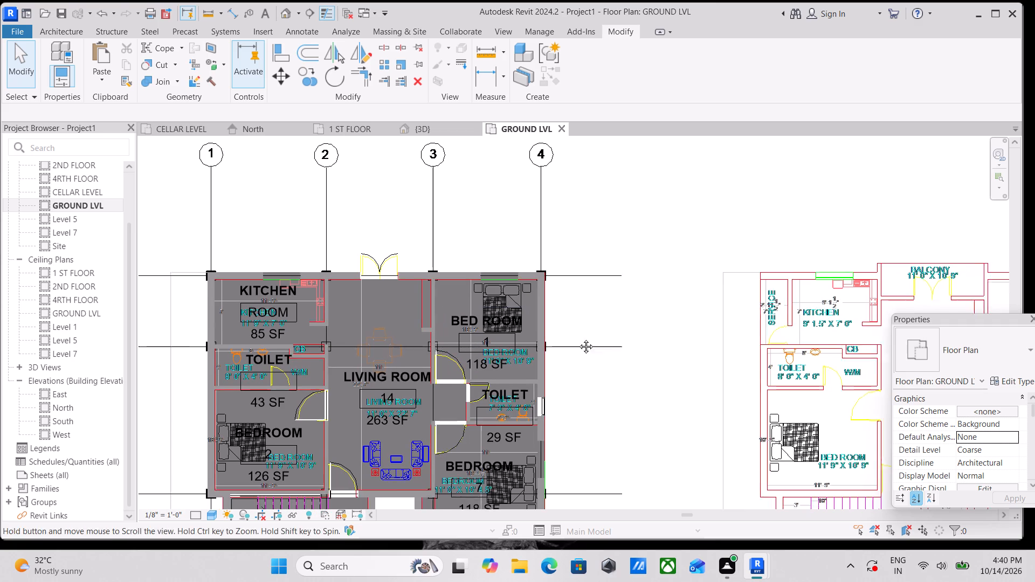
middle_drag(578, 338, 596, 334)
scroll(279, 300, up, 3)
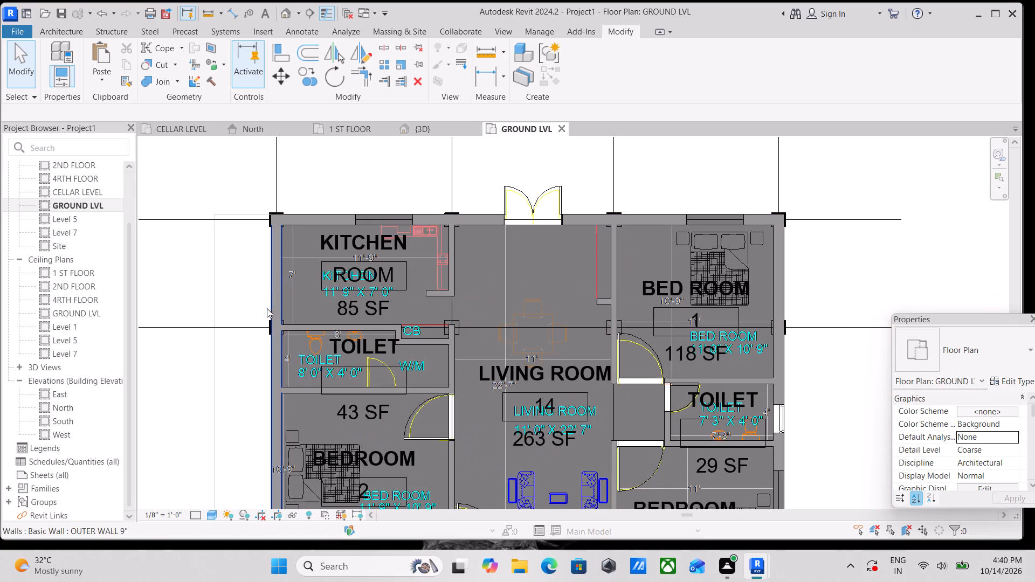
scroll(268, 297, up, 2)
middle_drag(210, 300, 336, 327)
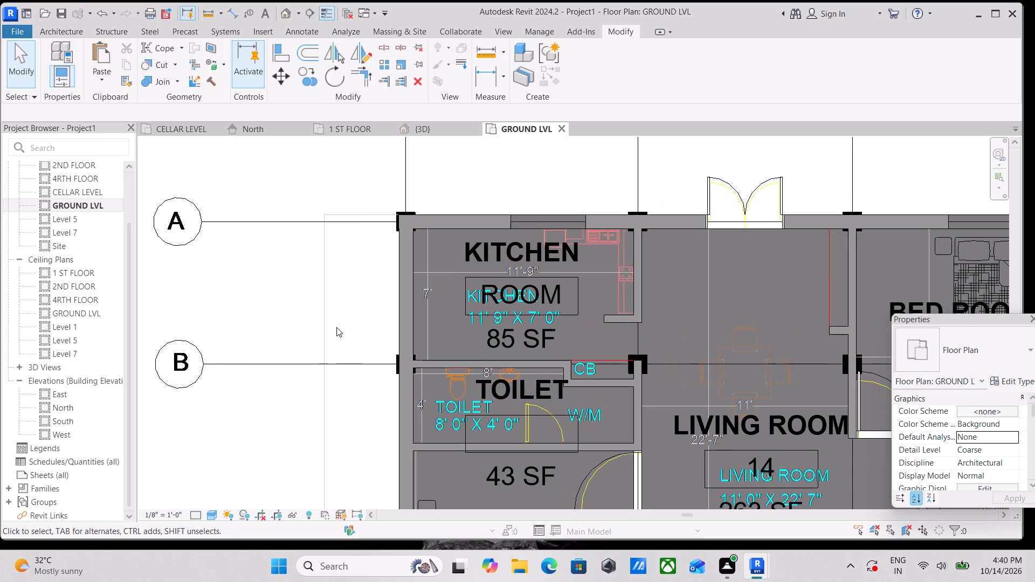
middle_drag(332, 331, 376, 332)
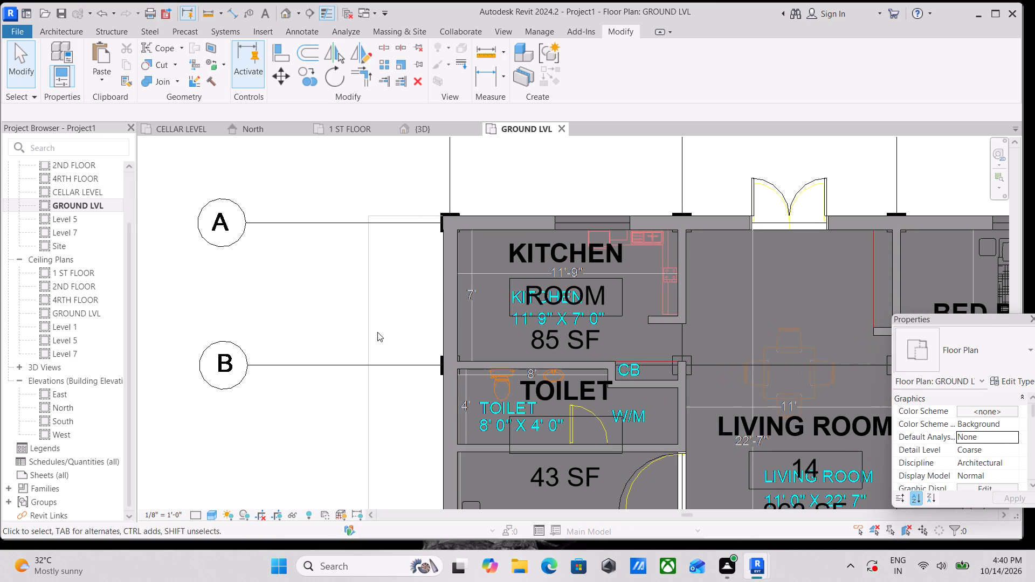
middle_drag(377, 332, 394, 315)
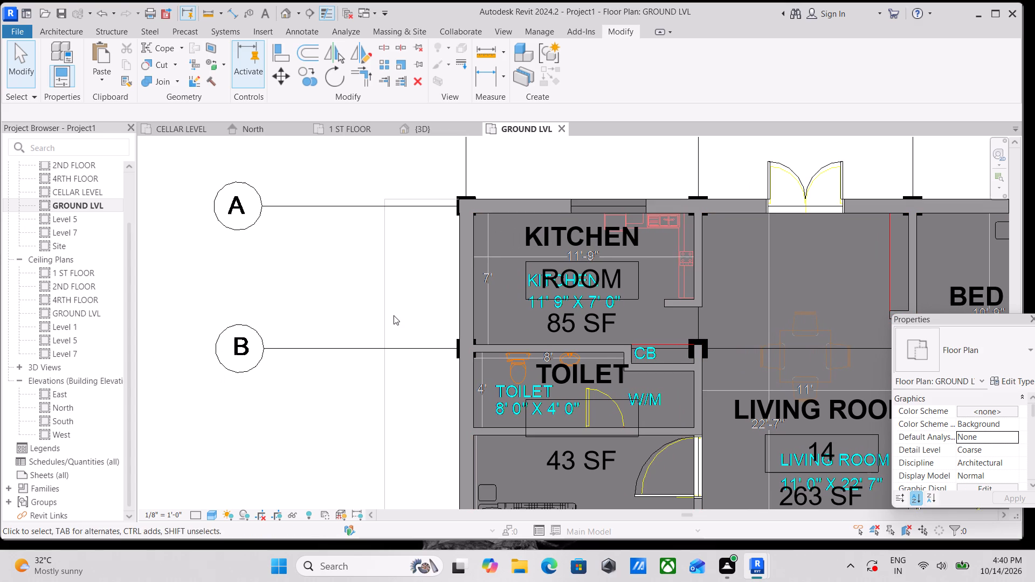
middle_drag(424, 279, 426, 279)
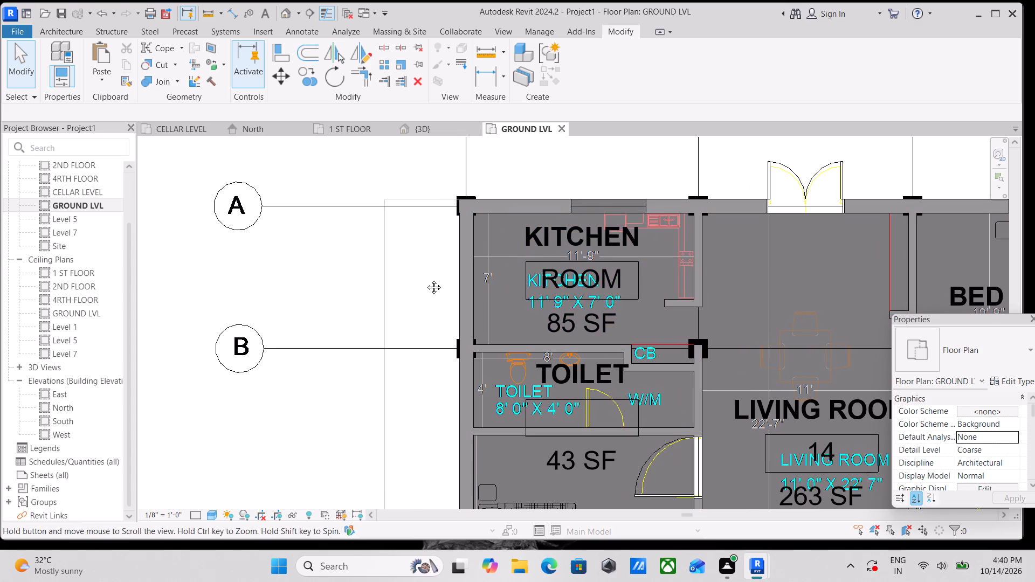
middle_drag(426, 279, 476, 285)
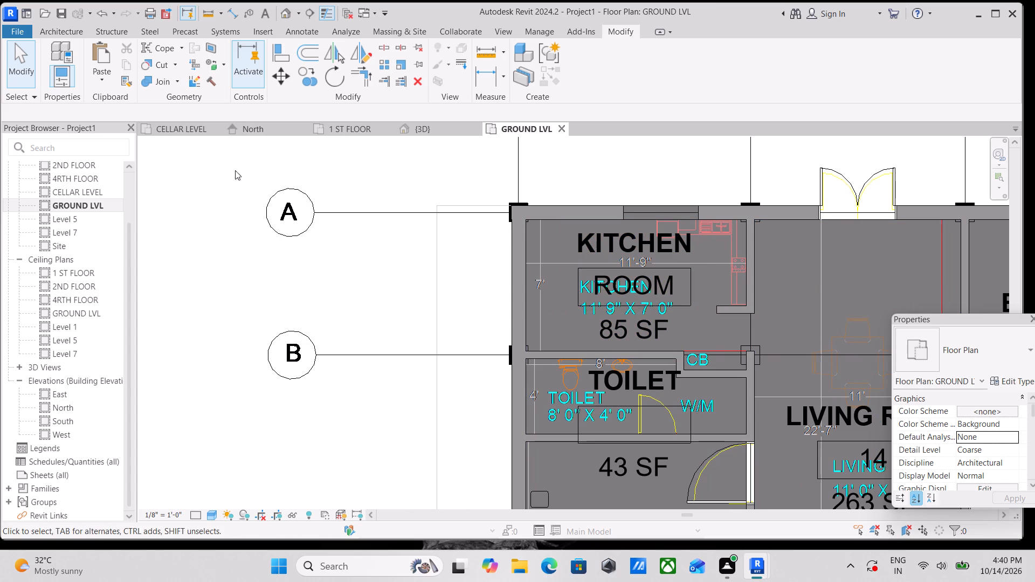
Draw a Storefront curtain wall inside the upper KITCHEN's exterior wall on grid 1, from the grid A wall to the toilet wall at grid B.
text(wa)
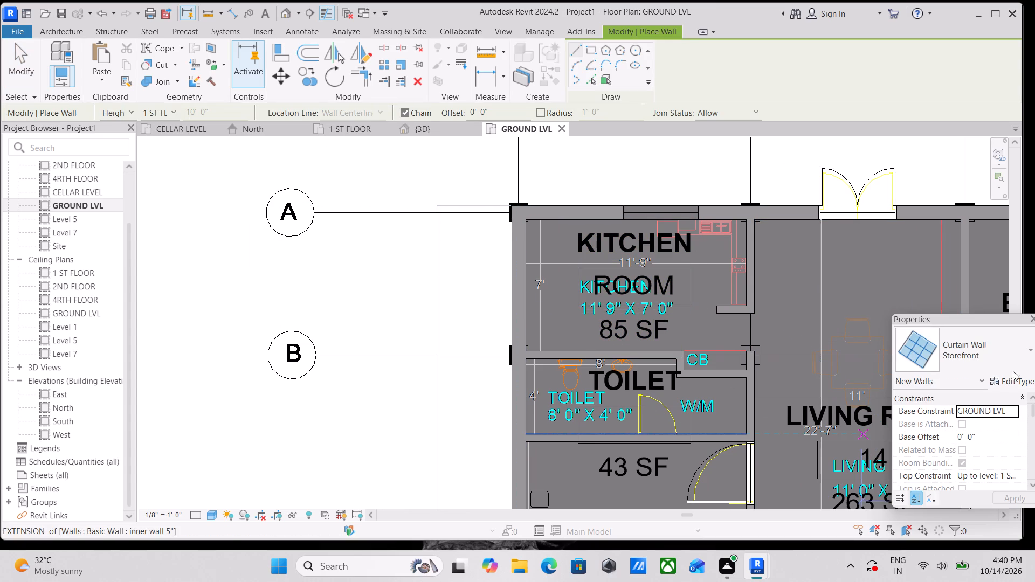
scroll(520, 216, up, 3)
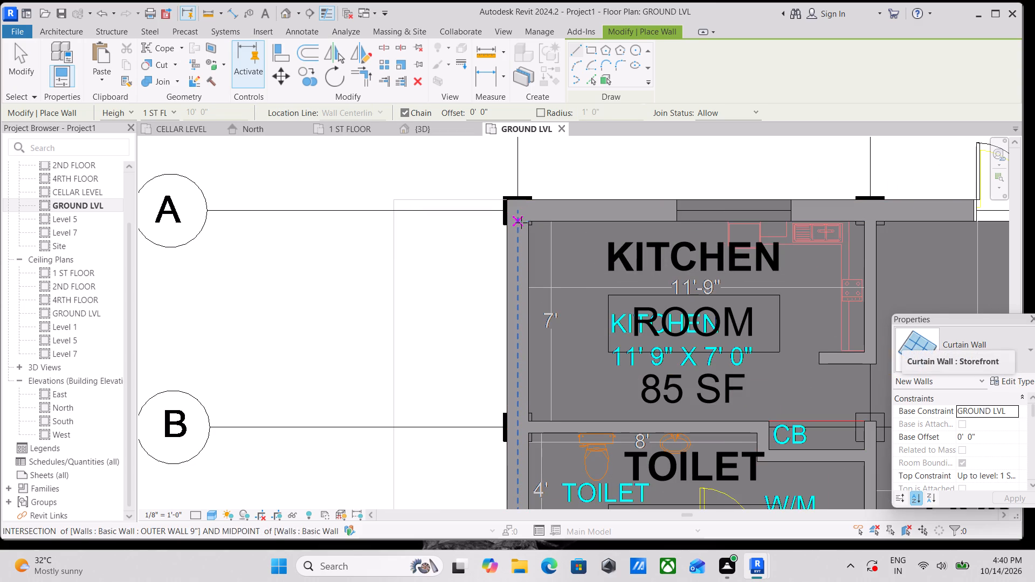
click(520, 221)
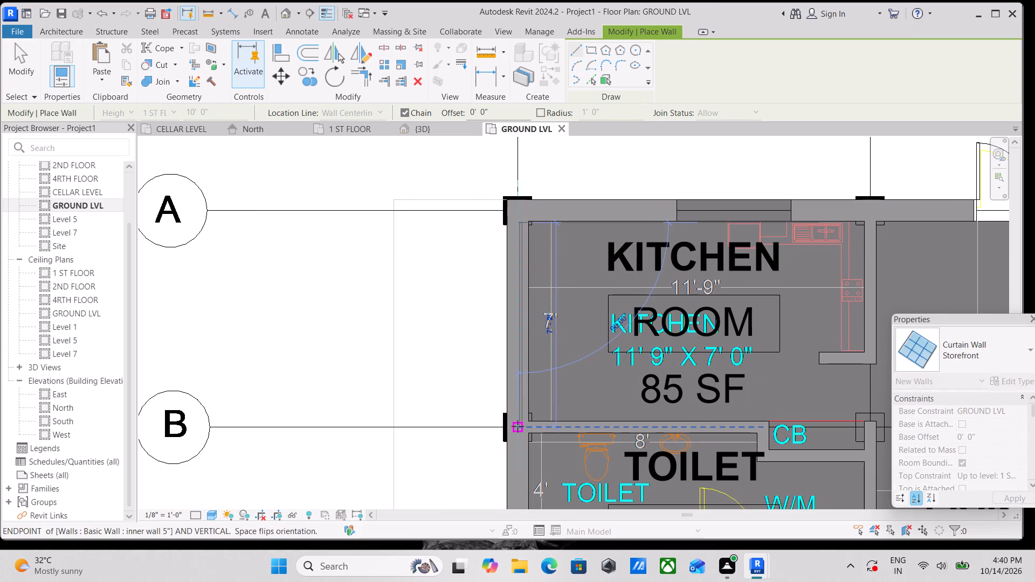
click(517, 426)
scroll(522, 424, down, 2)
key(Escape)
scroll(522, 424, down, 3)
middle_drag(522, 424, 526, 408)
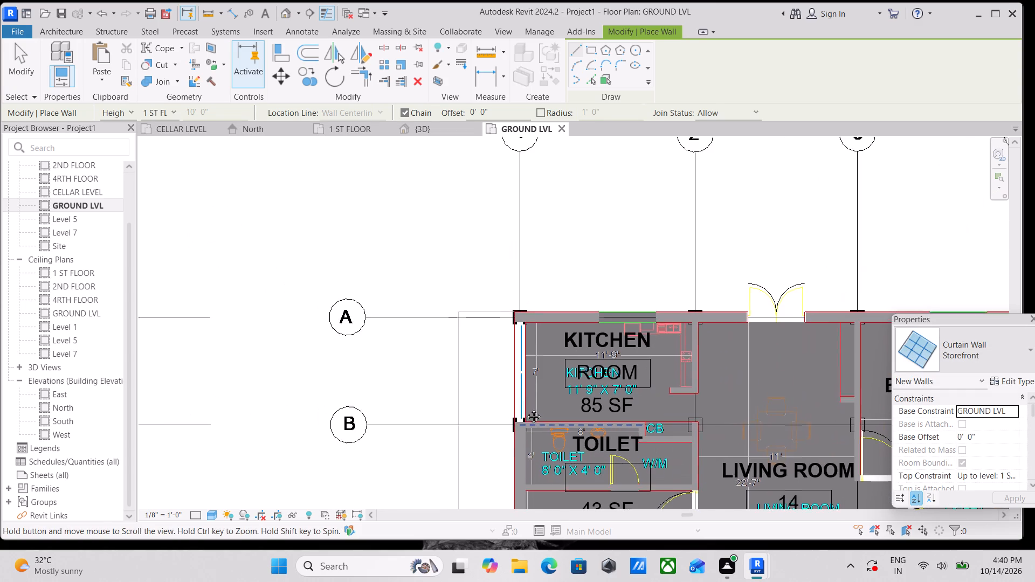
middle_drag(526, 408, 546, 306)
scroll(537, 391, down, 2)
middle_drag(538, 383, 554, 312)
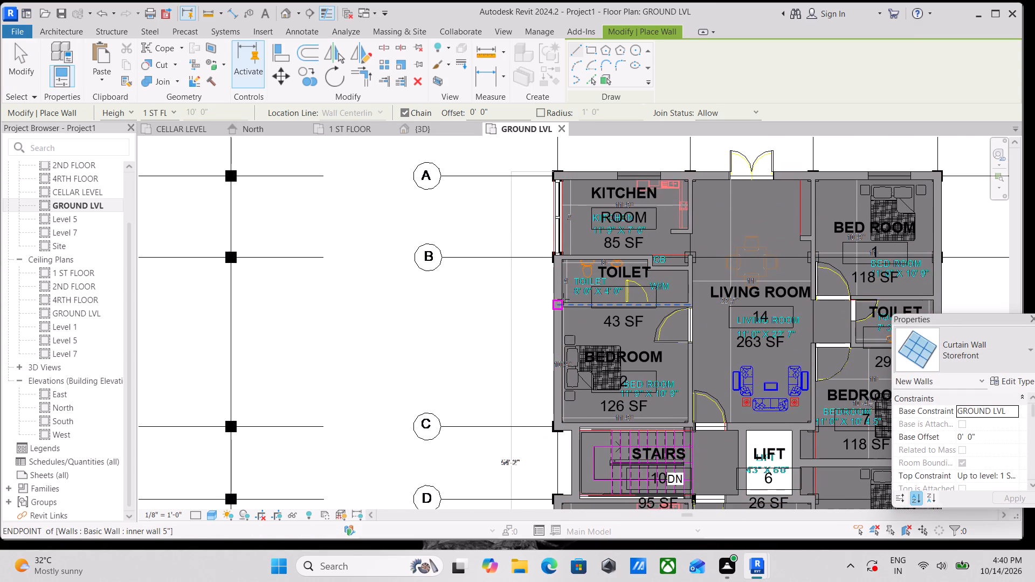
key(Escape)
Draw a Storefront curtain wall about 7' 2 1/2" long inside KITCHEN 15's exterior wall, from the staircase-side wall near grid D to the toilet wall.
scroll(536, 405, down, 2)
middle_drag(540, 393, 602, 257)
middle_drag(640, 438, 641, 414)
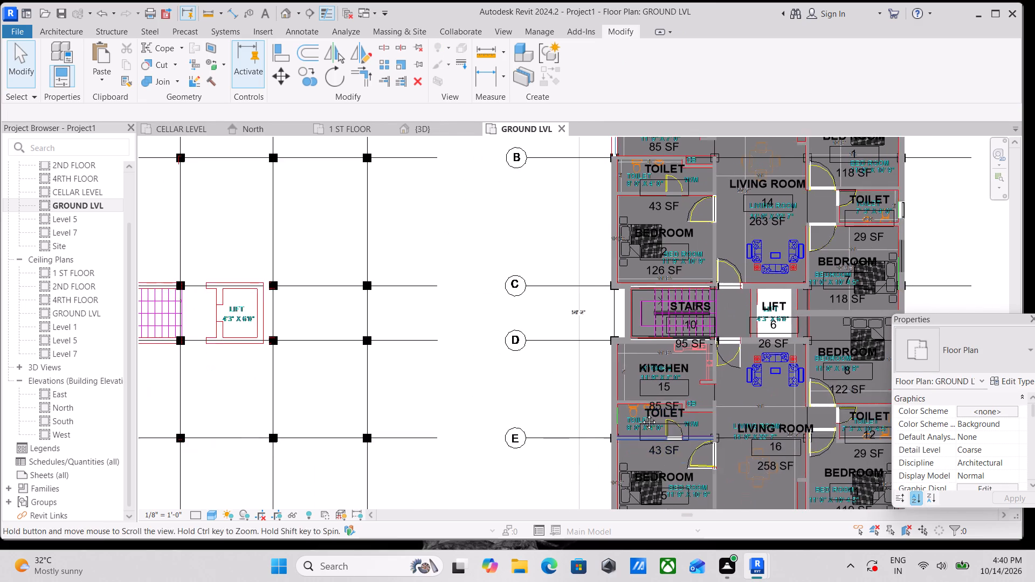
middle_drag(641, 414, 665, 337)
scroll(654, 342, up, 4)
middle_drag(641, 295, 640, 420)
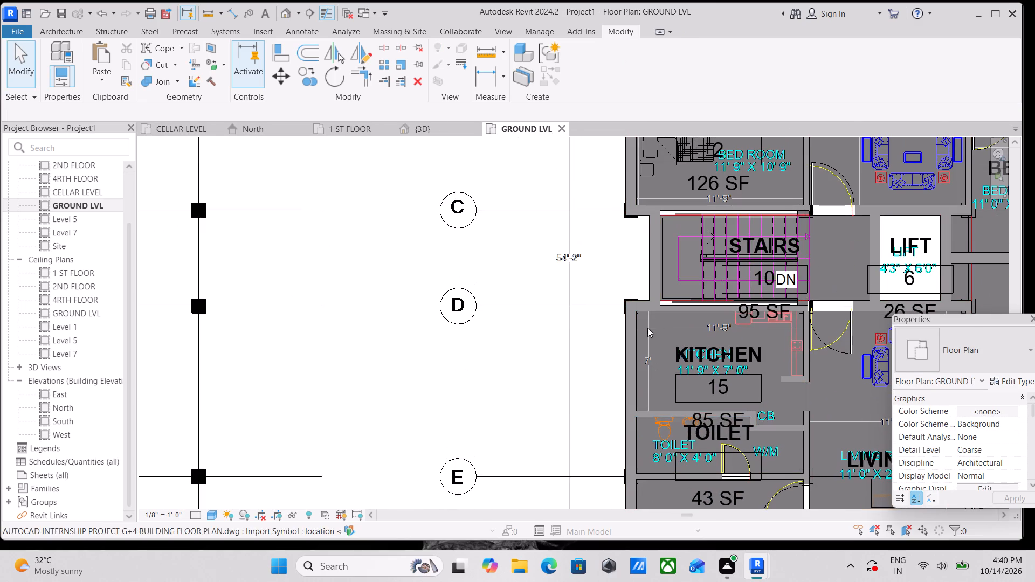
scroll(627, 308, up, 2)
middle_drag(646, 331, 607, 354)
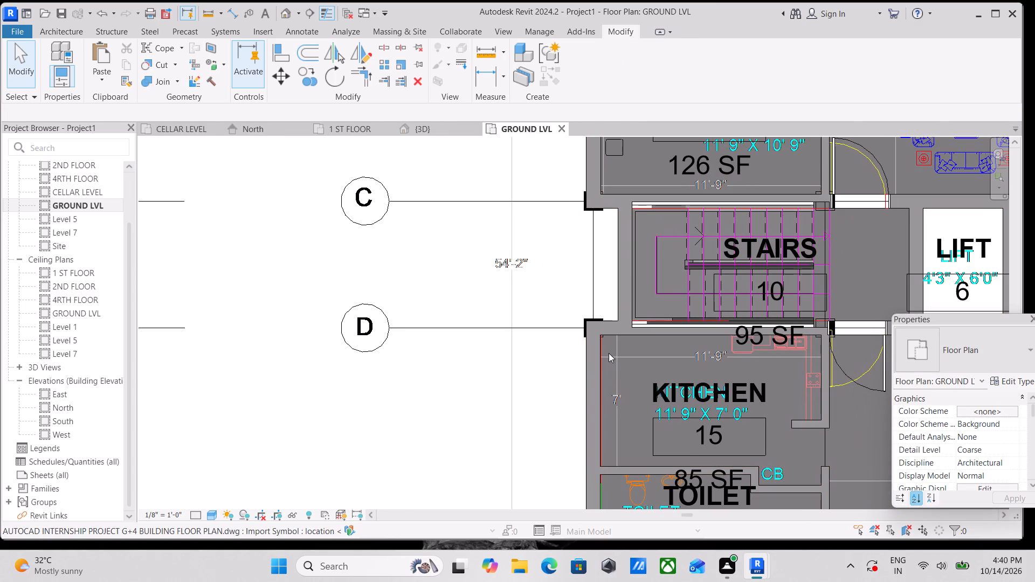
key(w)
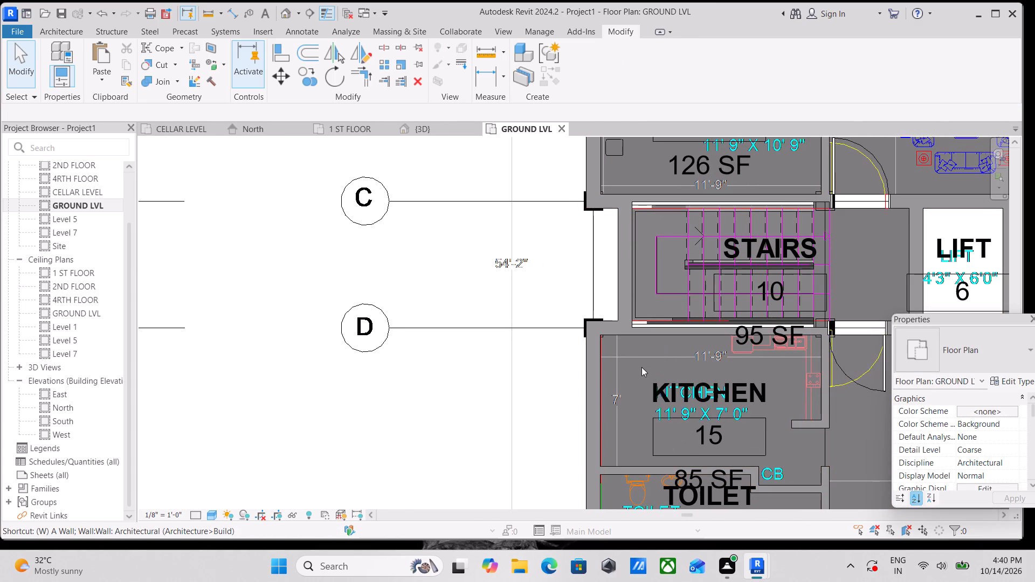
key(a)
scroll(601, 337, up, 4)
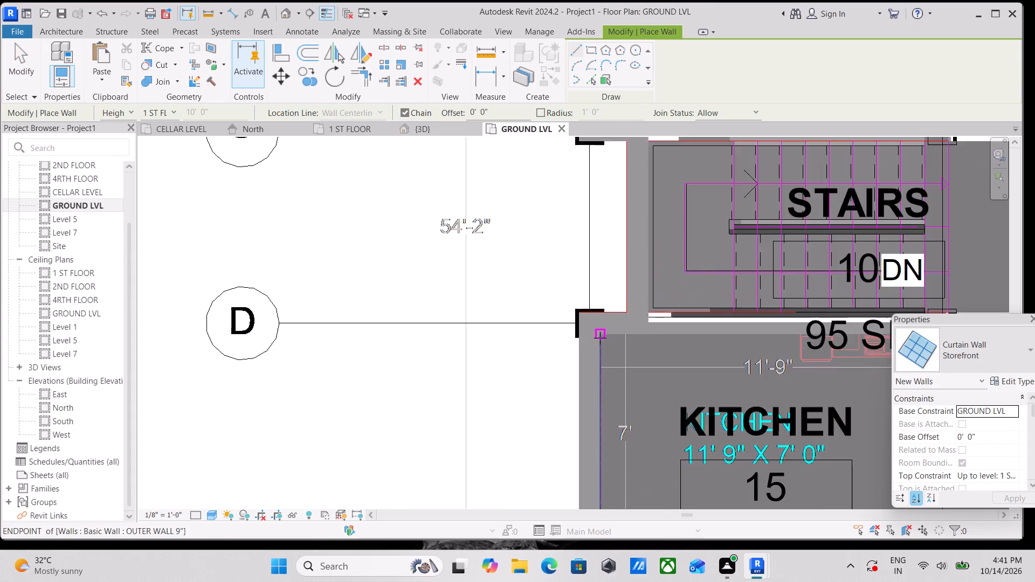
scroll(600, 338, up, 2)
drag(583, 332, 583, 338)
middle_drag(588, 436, 587, 409)
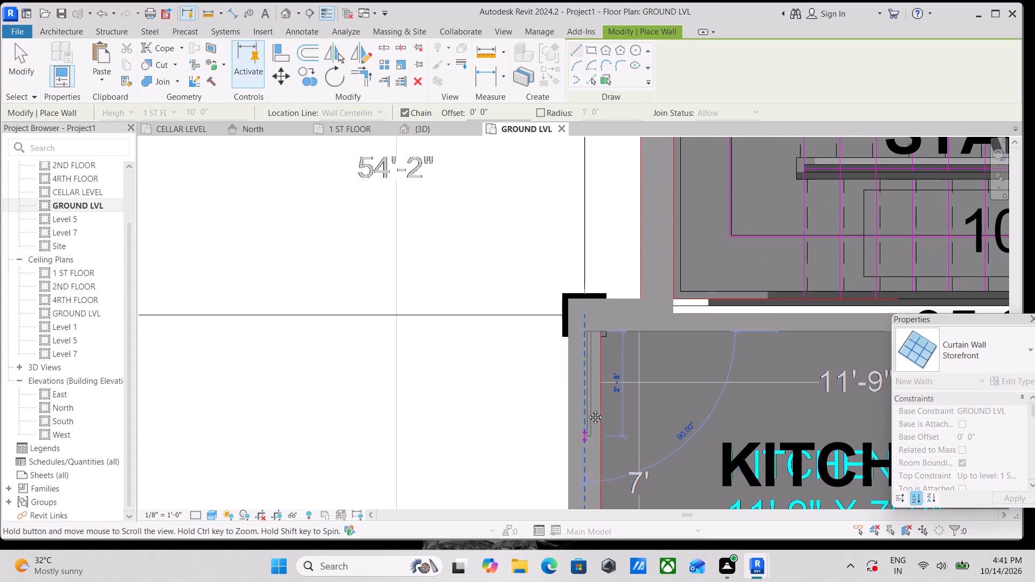
middle_drag(587, 409, 586, 294)
scroll(551, 420, down, 2)
middle_drag(551, 420, 578, 313)
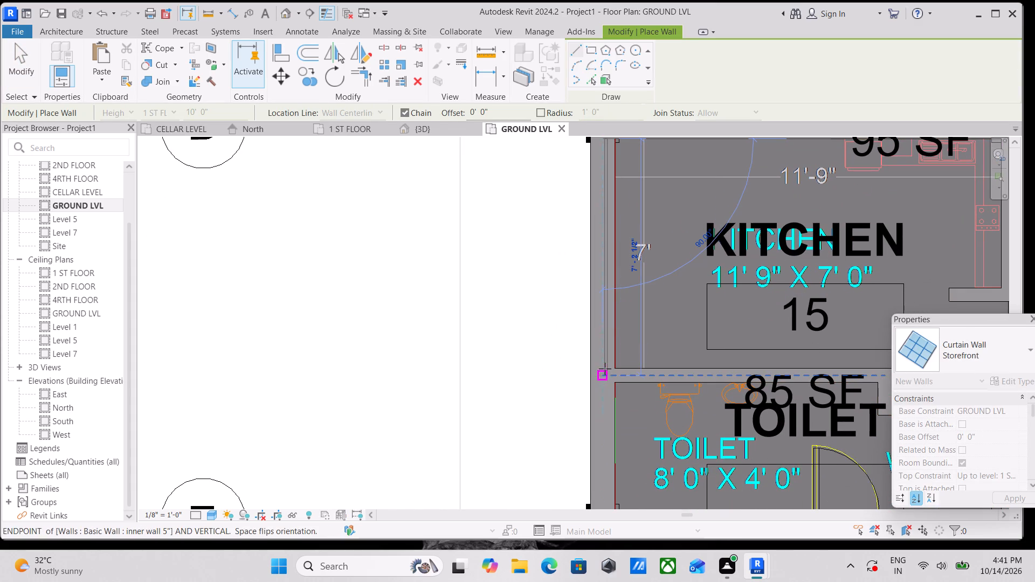
click(605, 369)
scroll(605, 369, down, 2)
key(Escape)
scroll(609, 366, down, 3)
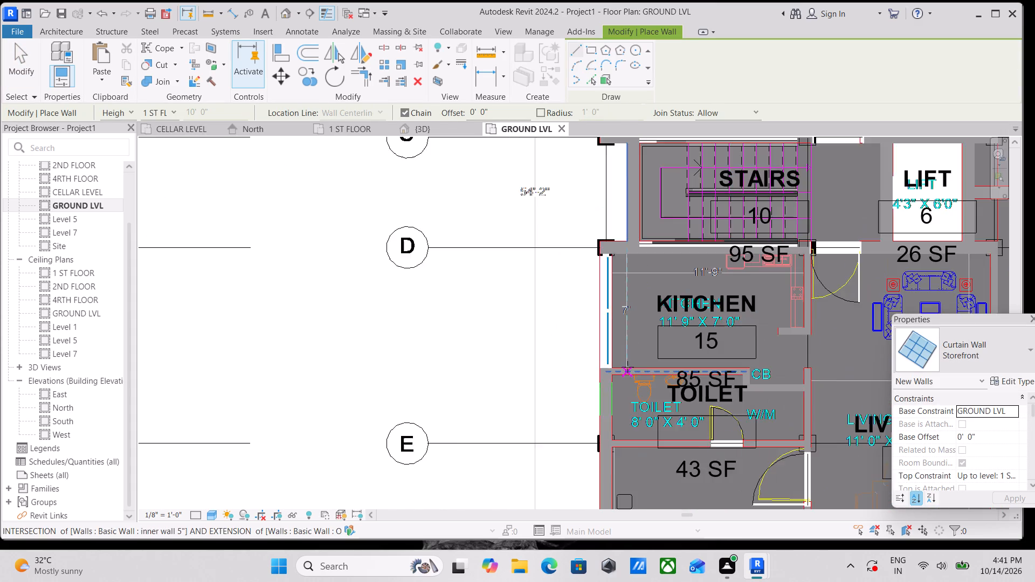
scroll(628, 366, down, 3)
middle_drag(629, 367, 425, 521)
scroll(471, 465, down, 2)
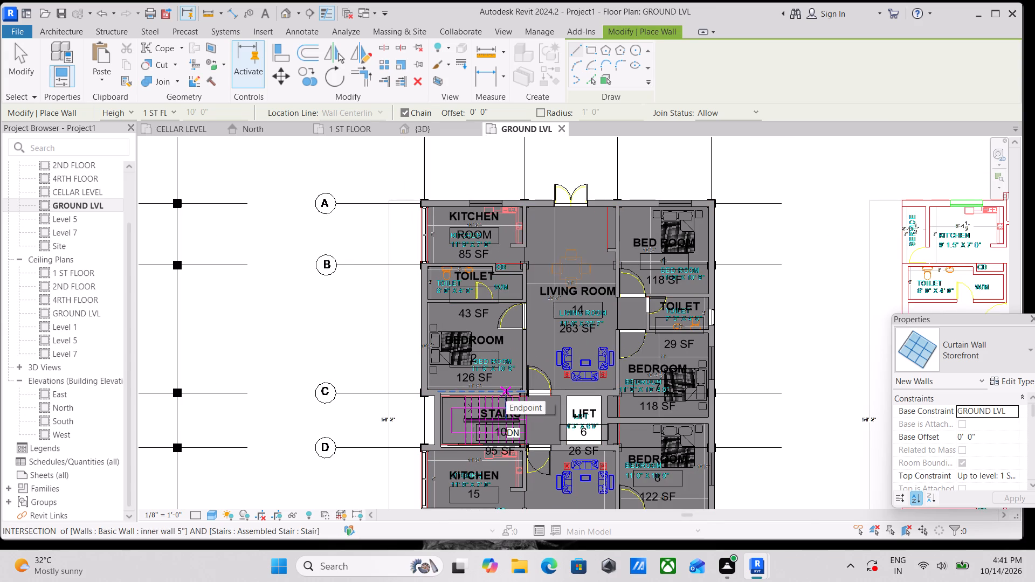
scroll(437, 365, up, 6)
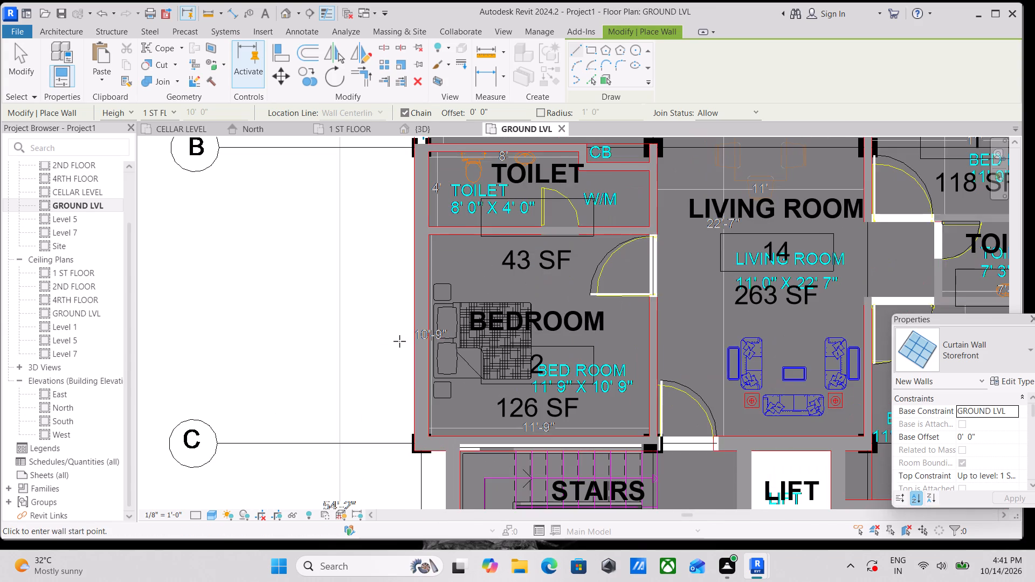
middle_drag(381, 365, 393, 407)
scroll(403, 401, down, 3)
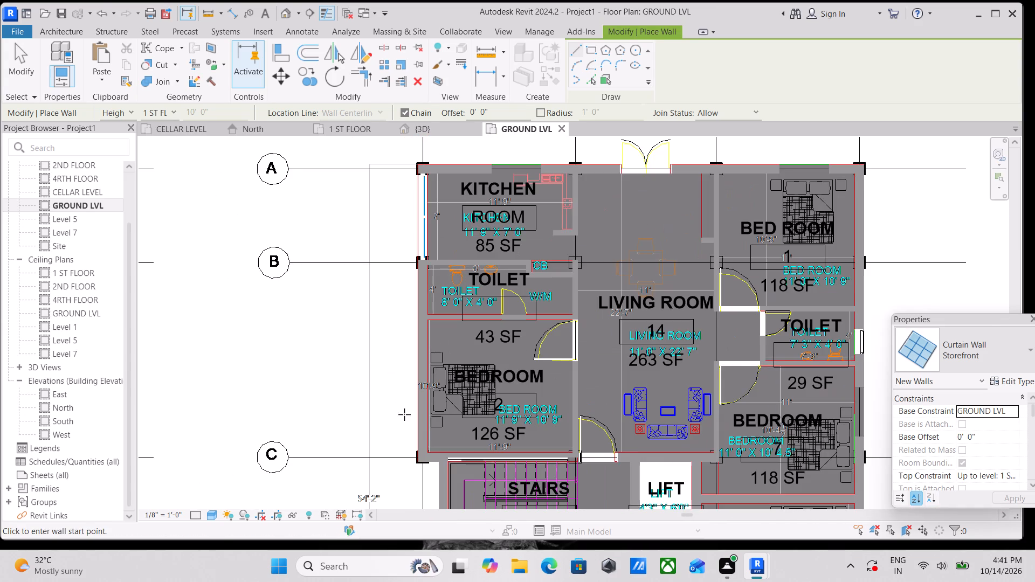
key(Escape)
Set the GROUND LVL floor plan's visual style to Wireframe.
scroll(444, 456, down, 1)
middle_drag(444, 456, 462, 389)
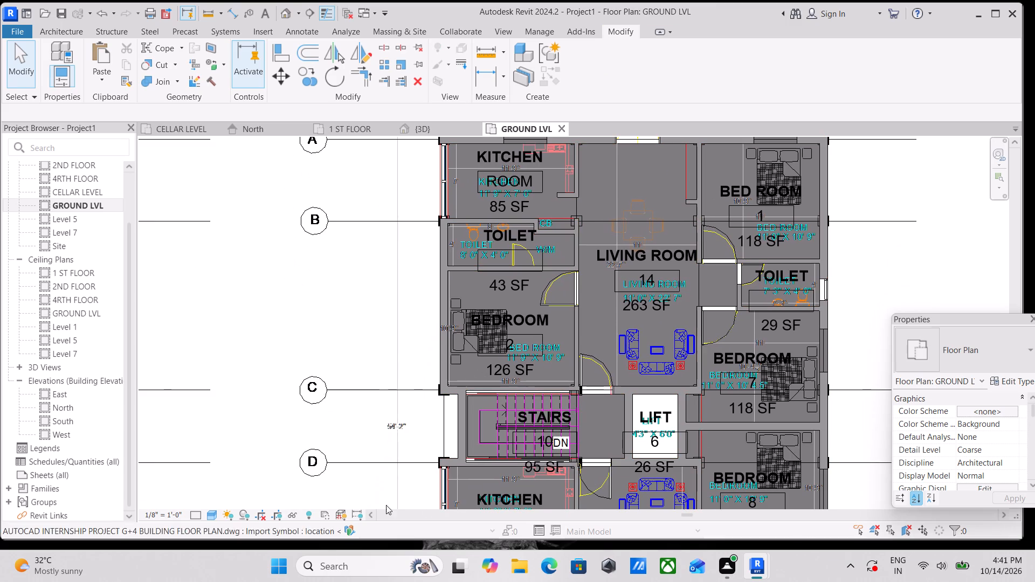
click(208, 512)
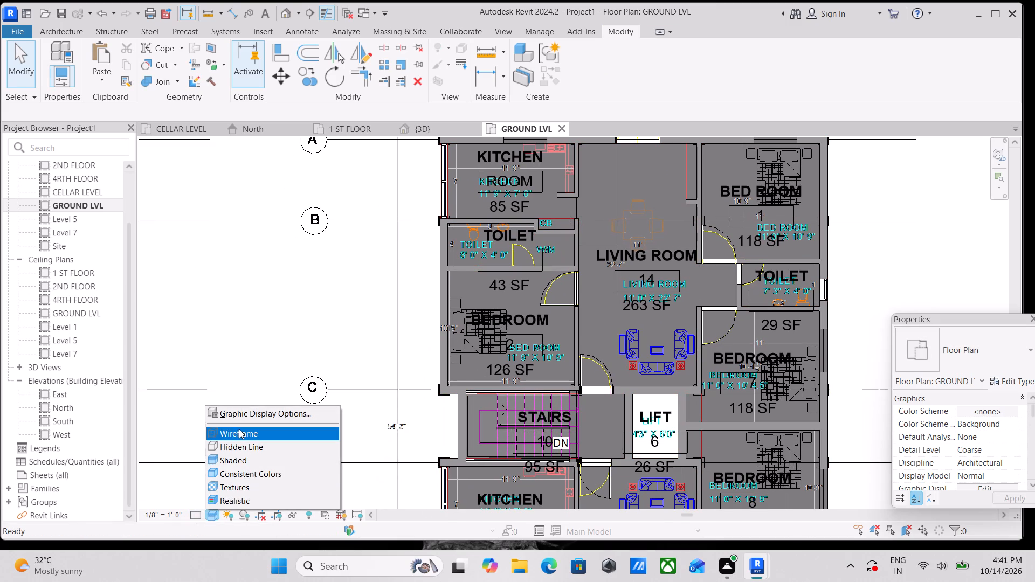
click(239, 430)
Place a w2 windows 4' x 4' window in BEDROOM 2's exterior wall between grids B and C, about 6' 10" from grid C.
scroll(447, 348, up, 3)
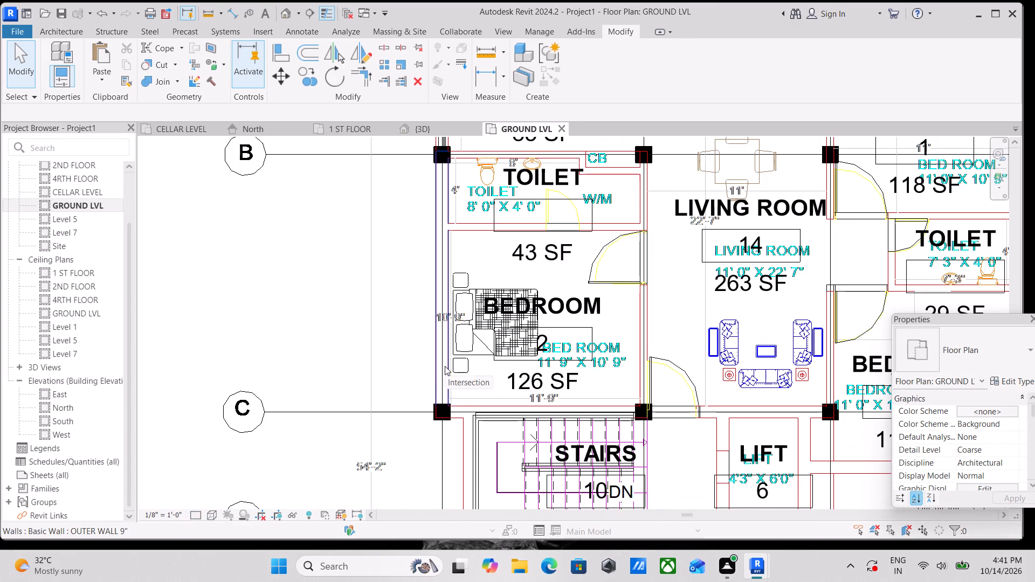
middle_drag(445, 366, 417, 431)
scroll(417, 431, up, 1)
scroll(441, 386, down, 2)
scroll(464, 436, down, 1)
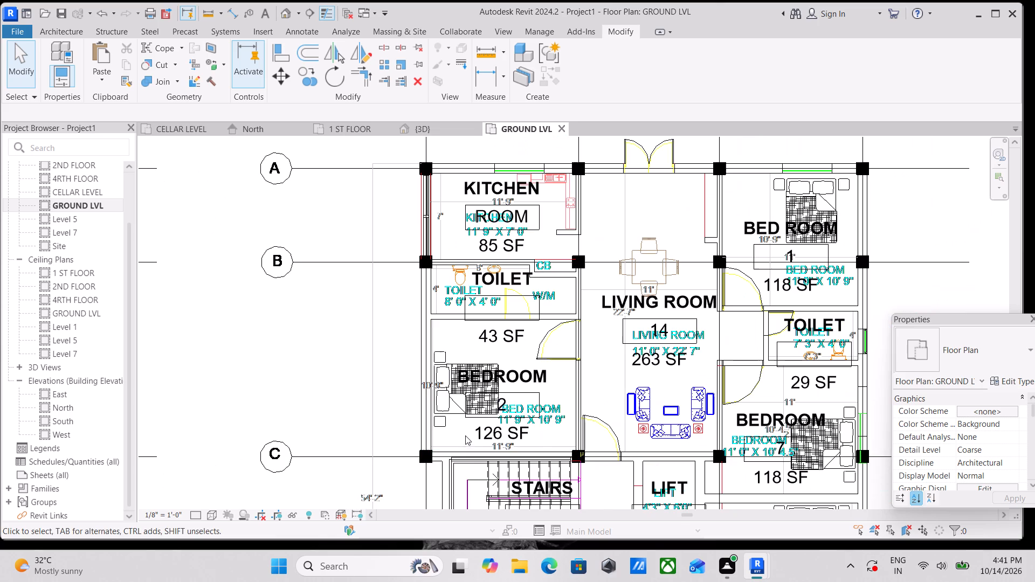
scroll(487, 373, down, 1)
middle_drag(506, 362, 461, 440)
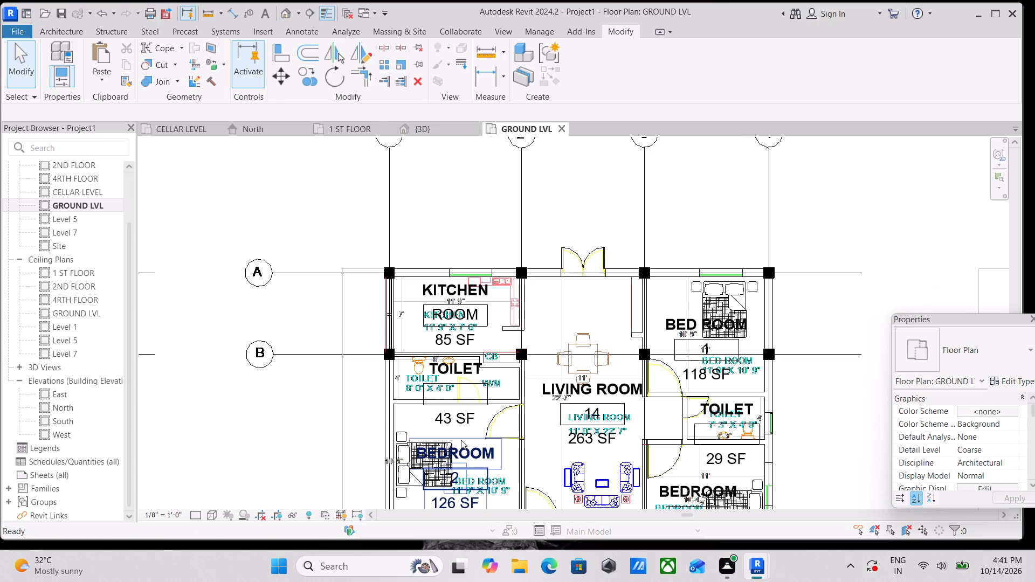
text(wn)
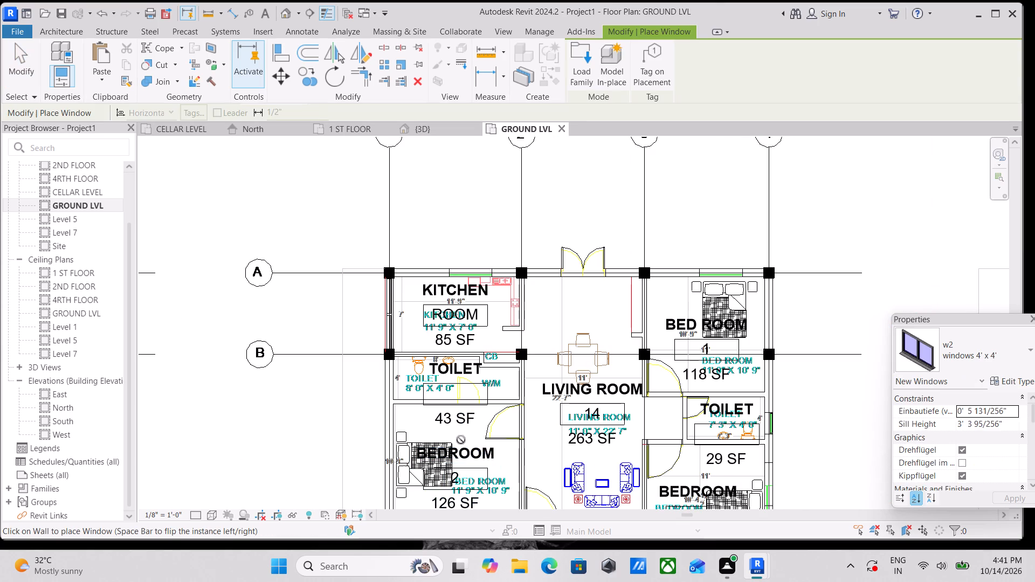
middle_drag(397, 426, 470, 328)
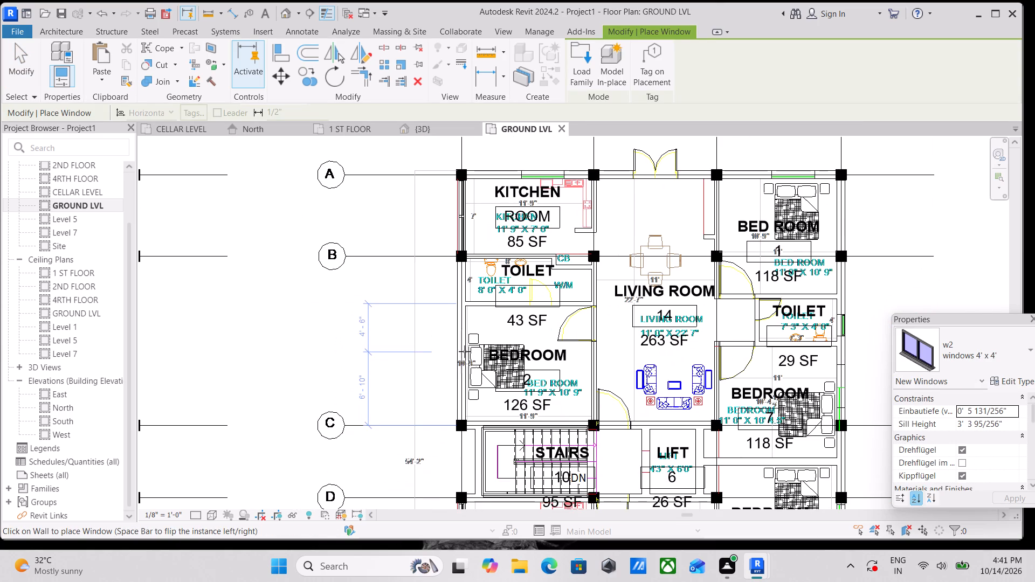
scroll(460, 360, up, 5)
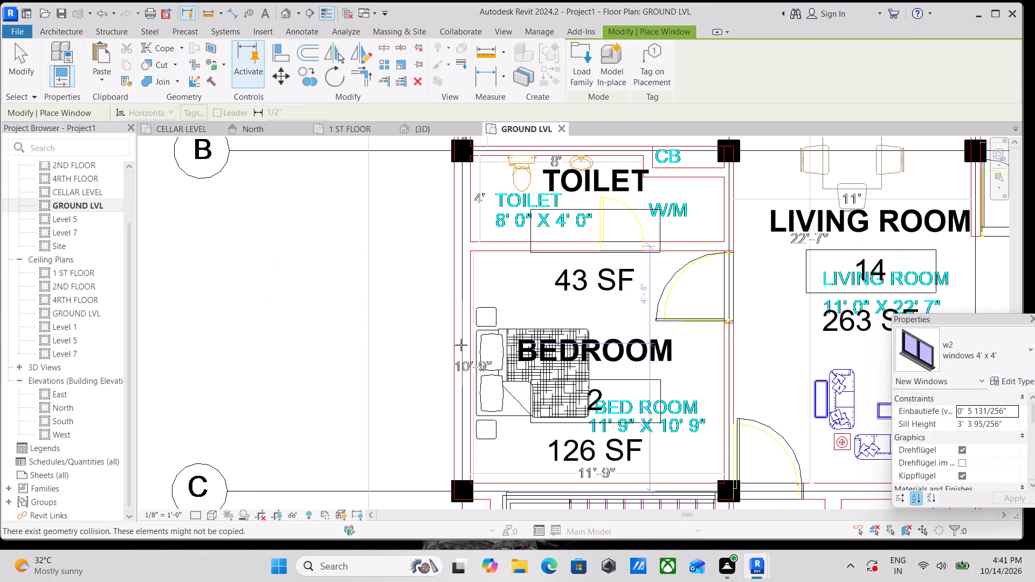
click(461, 347)
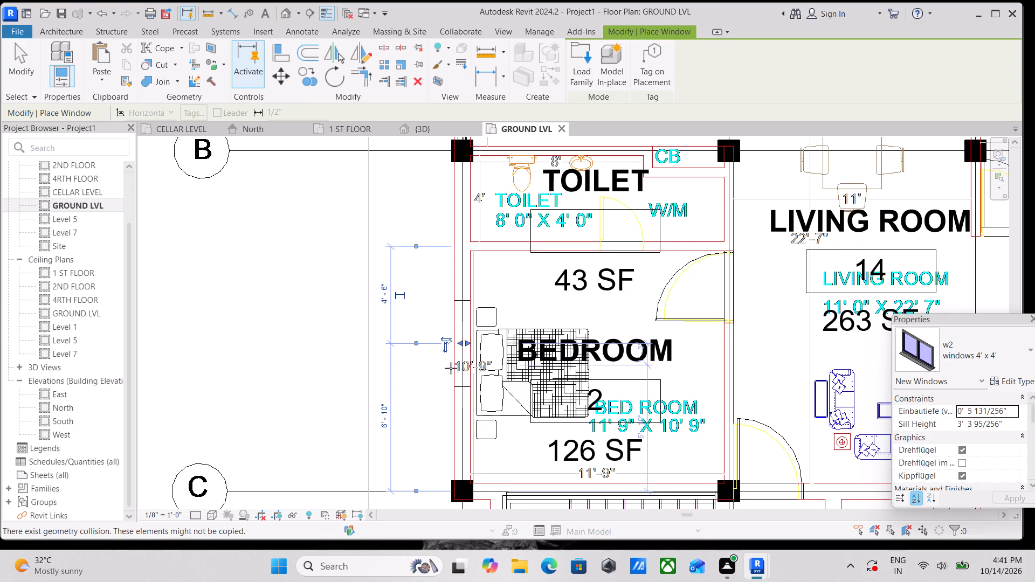
scroll(479, 347, up, 2)
scroll(468, 353, down, 5)
key(Escape)
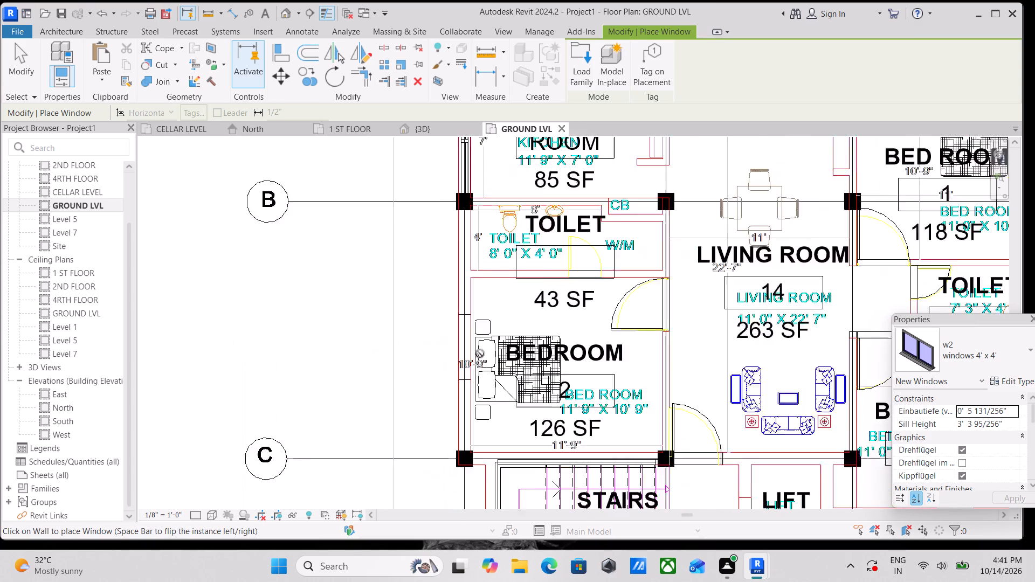
Place a w2 windows 4' x 4' window midway along BEDROOM 11's exterior wall between grids E and F, about 5' 5 3/4" from each end.
scroll(541, 353, down, 5)
middle_drag(543, 352, 395, 317)
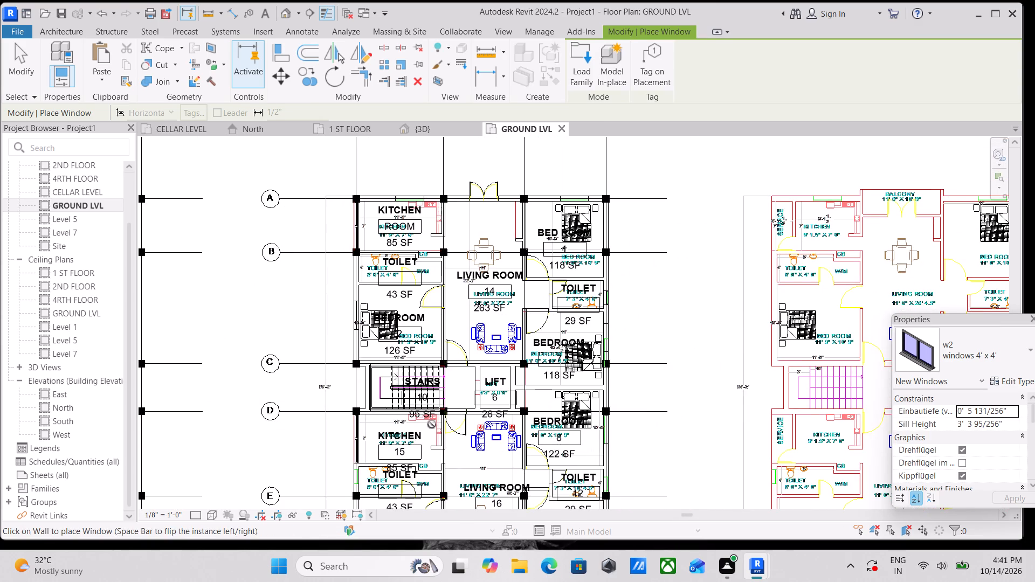
middle_drag(433, 420, 494, 314)
middle_drag(489, 410, 512, 381)
scroll(444, 406, up, 4)
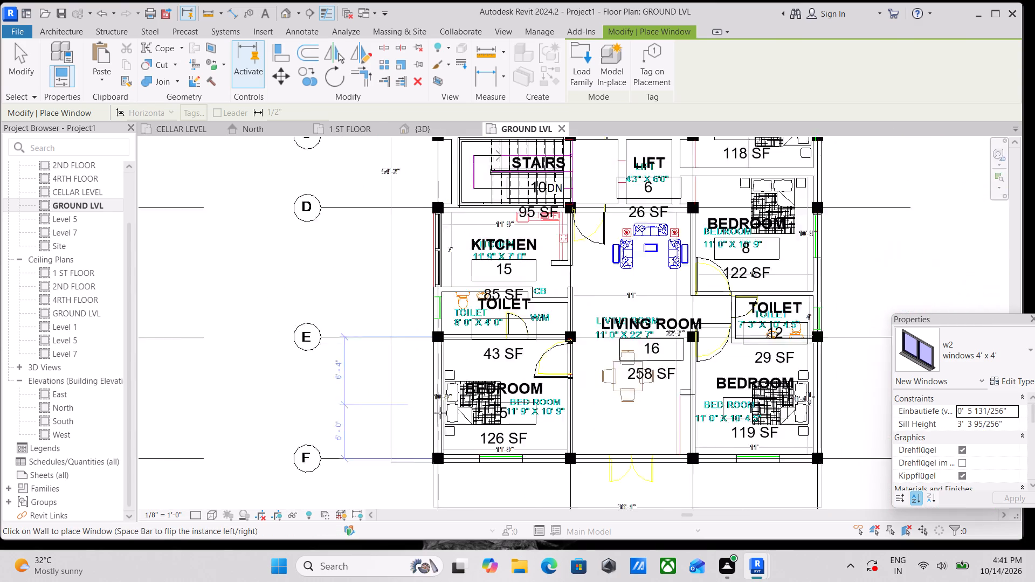
scroll(440, 413, up, 3)
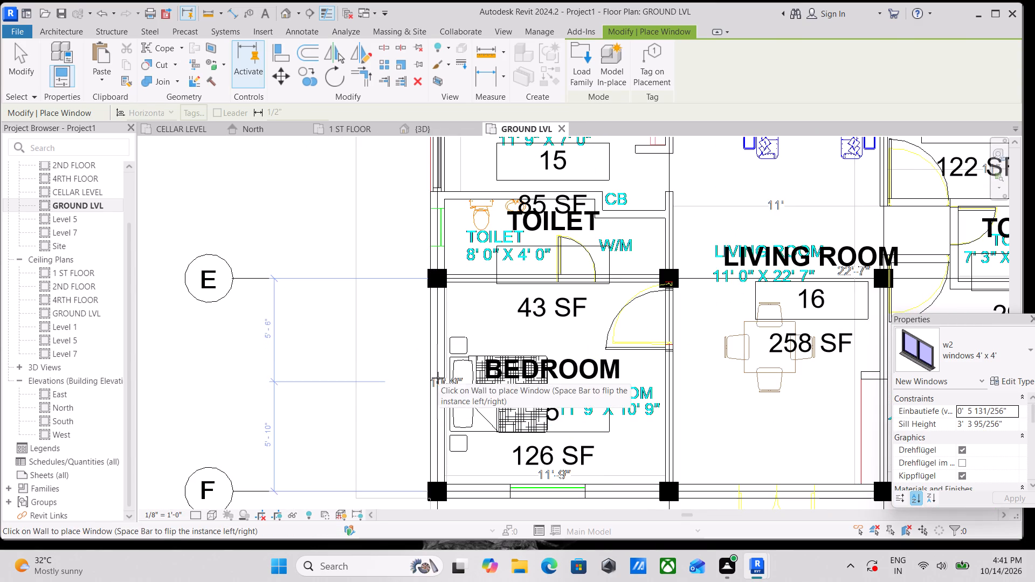
scroll(438, 379, down, 3)
scroll(519, 398, down, 2)
middle_drag(520, 397, 263, 398)
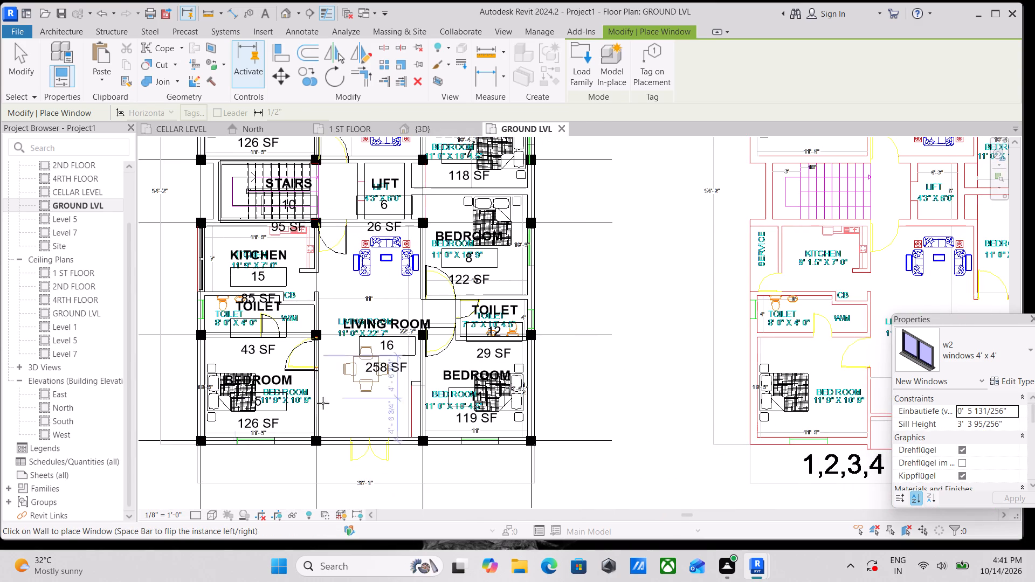
scroll(535, 387, up, 3)
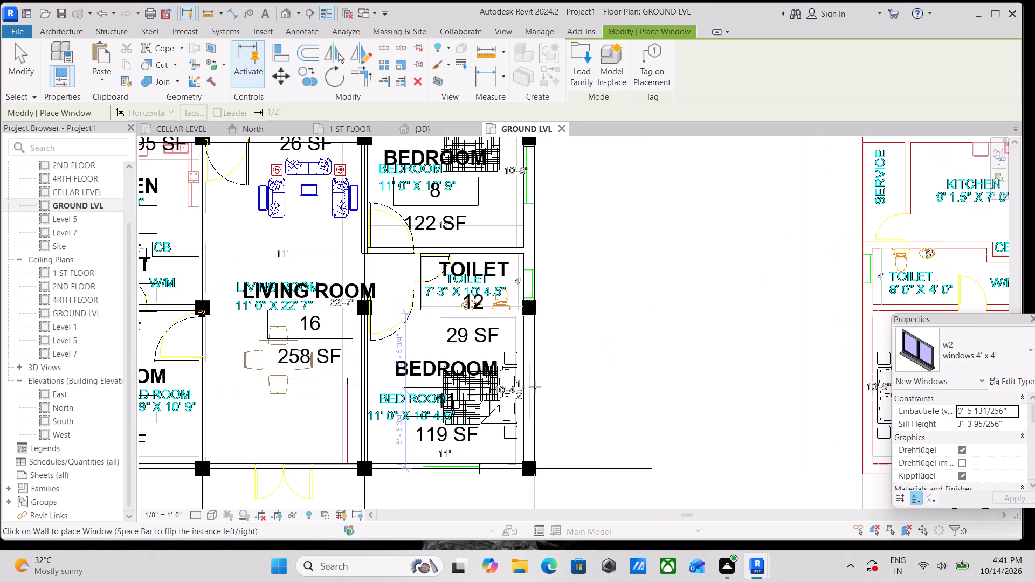
click(530, 388)
scroll(568, 372, down, 1)
middle_drag(568, 372, 572, 386)
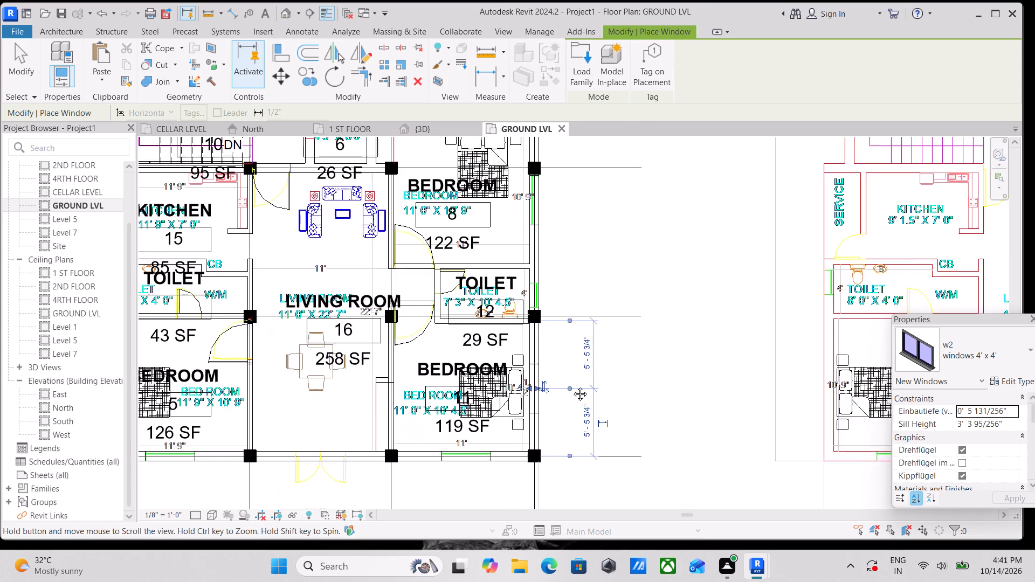
middle_drag(572, 386, 609, 483)
scroll(632, 394, down, 2)
middle_drag(632, 394, 629, 437)
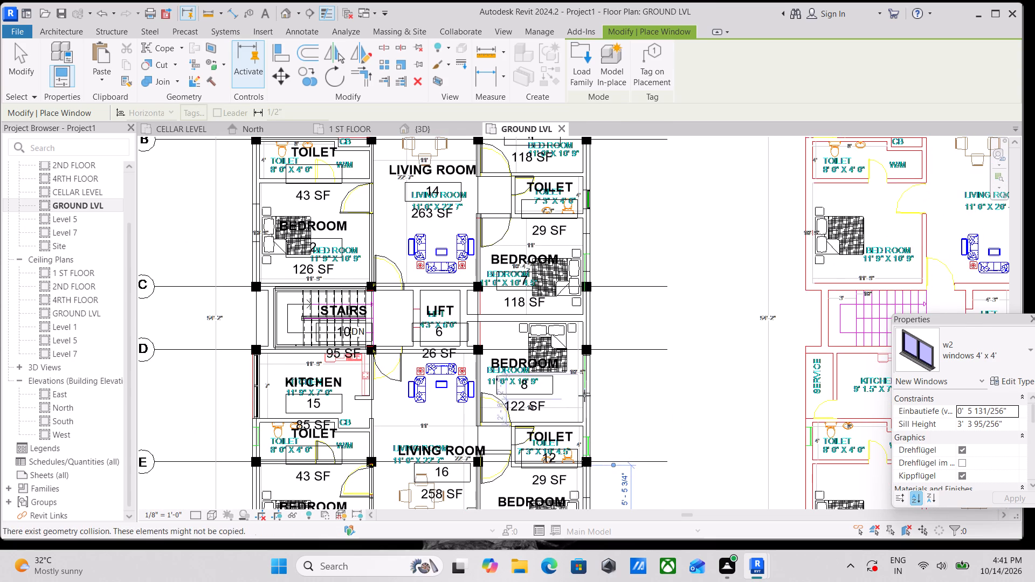
scroll(608, 334, down, 2)
key(Escape)
middle_click(648, 376)
key(Escape)
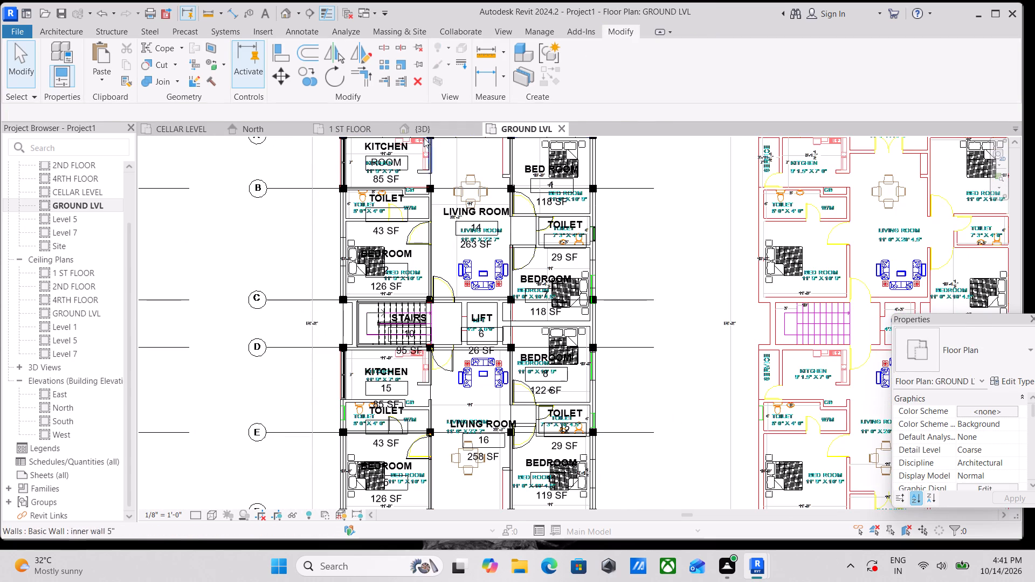
Switch to the 3D view of the building.
click(422, 128)
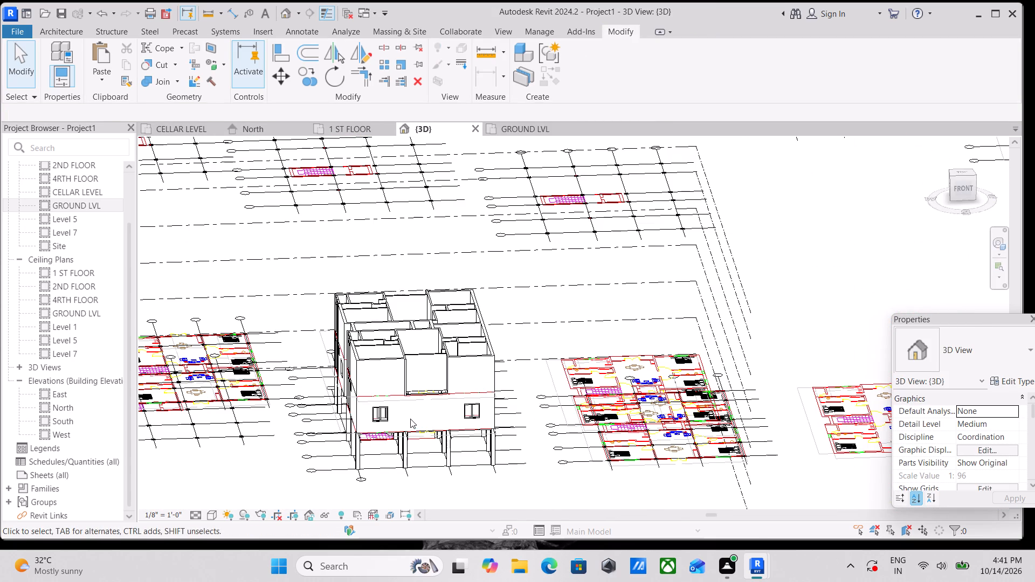
Examine the building in 3D from several sides, checking the exterior windows, the Storefront curtain walls and the upper walls.
shift+middle_drag(403, 424, 508, 381)
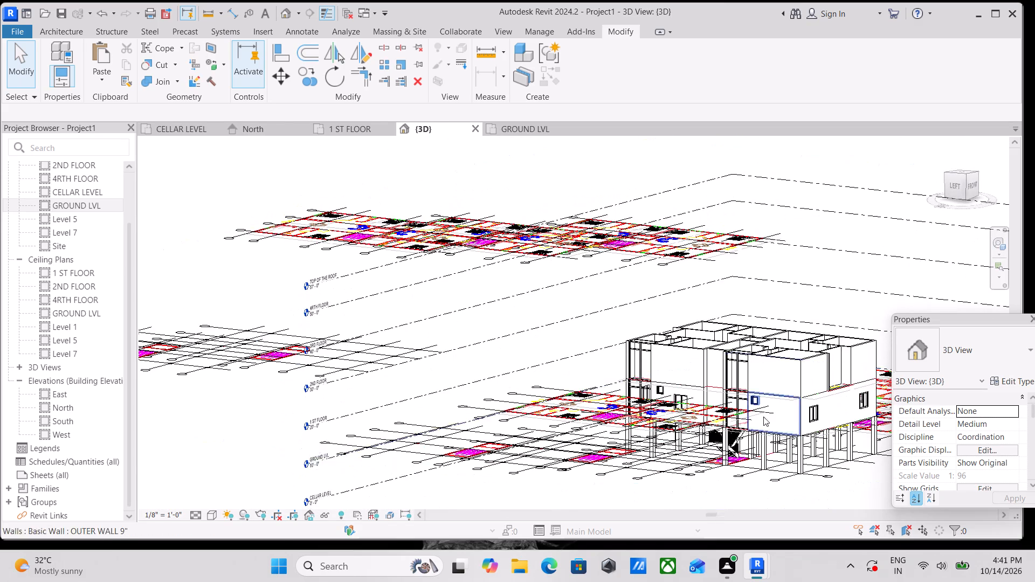
scroll(781, 415, up, 3)
scroll(721, 401, up, 3)
middle_drag(662, 401, 682, 409)
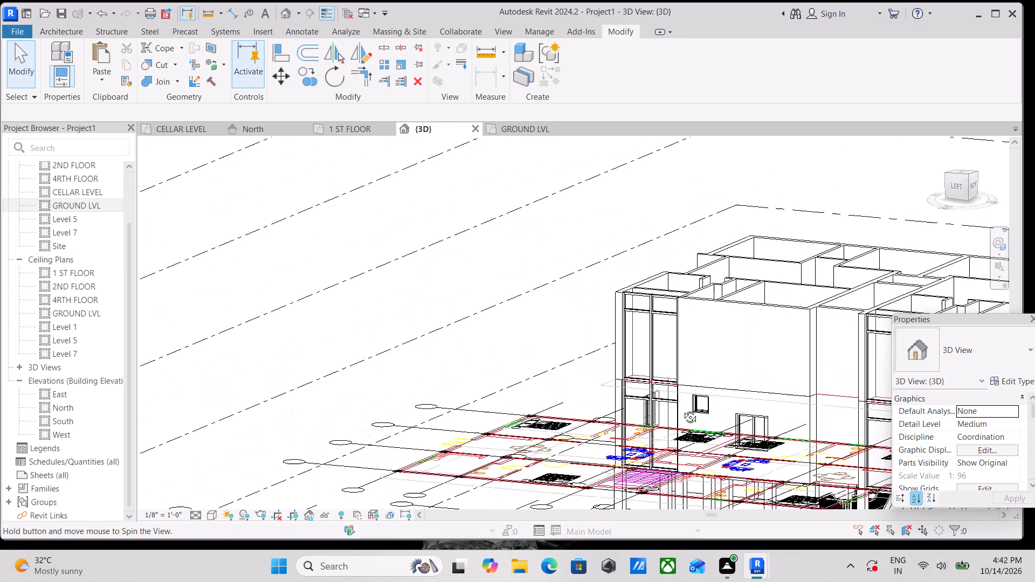
middle_drag(682, 409, 650, 409)
scroll(633, 410, up, 6)
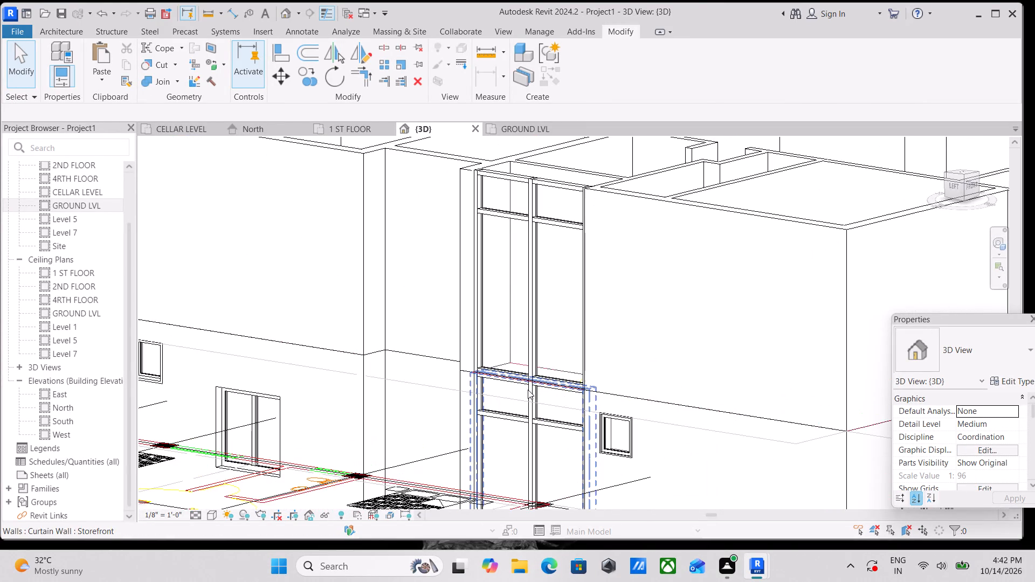
shift+middle_drag(528, 390, 526, 421)
scroll(530, 418, down, 3)
middle_drag(530, 418, 605, 292)
scroll(571, 337, down, 1)
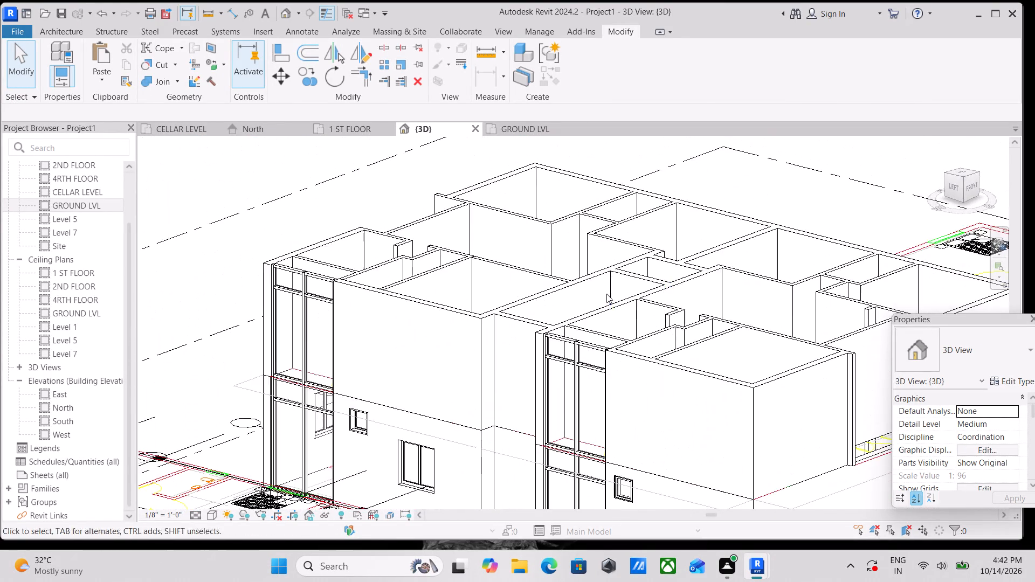
scroll(599, 334, down, 1)
scroll(536, 393, down, 1)
middle_drag(537, 382, 557, 327)
middle_drag(544, 385, 543, 375)
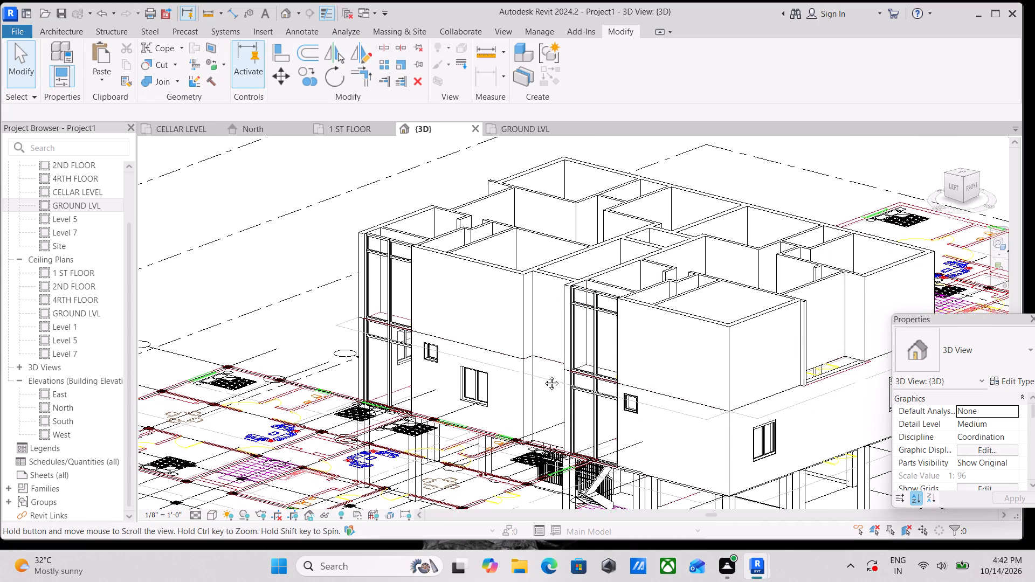
middle_drag(543, 375, 479, 344)
middle_drag(651, 372, 577, 369)
middle_drag(629, 373, 606, 397)
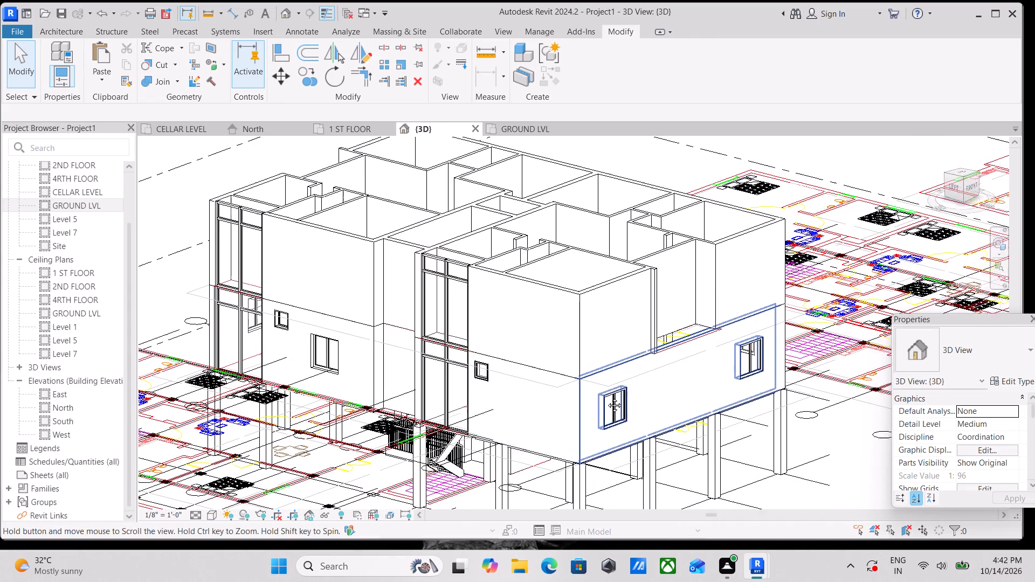
middle_drag(606, 397, 603, 400)
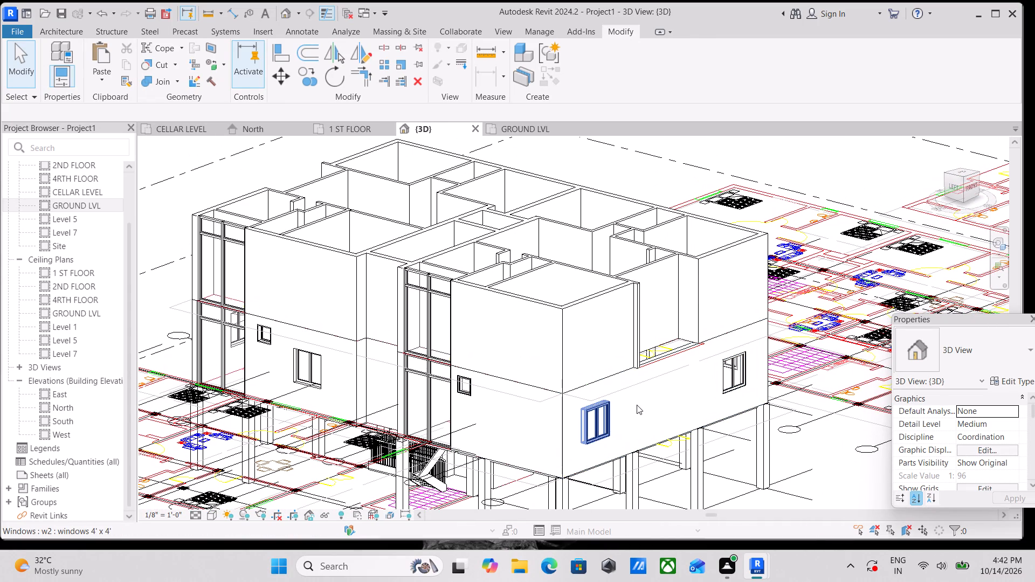
shift+middle_drag(637, 405, 620, 411)
middle_drag(516, 393, 529, 401)
scroll(529, 401, down, 2)
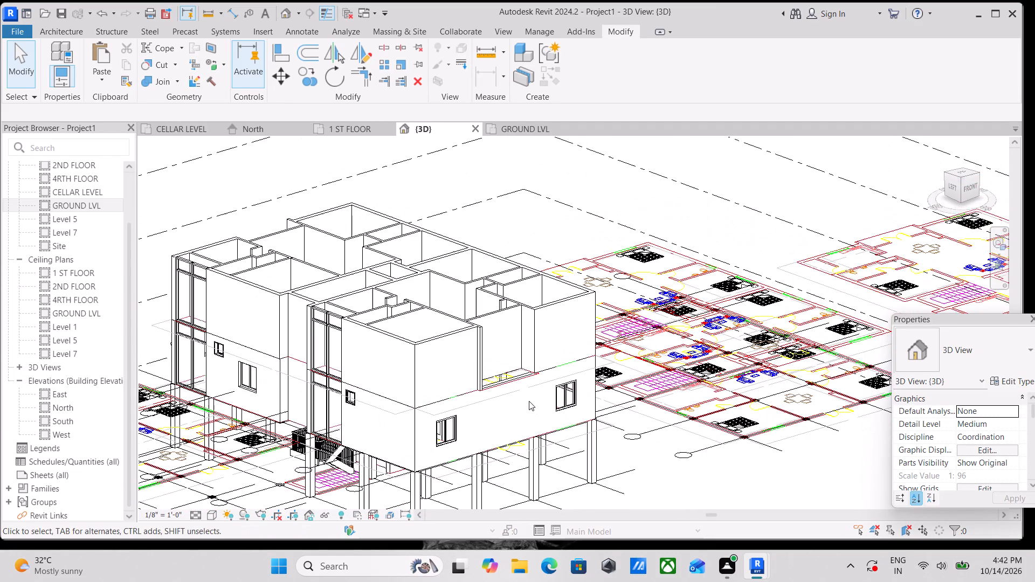
middle_drag(529, 401, 579, 408)
shift+middle_drag(544, 372, 554, 378)
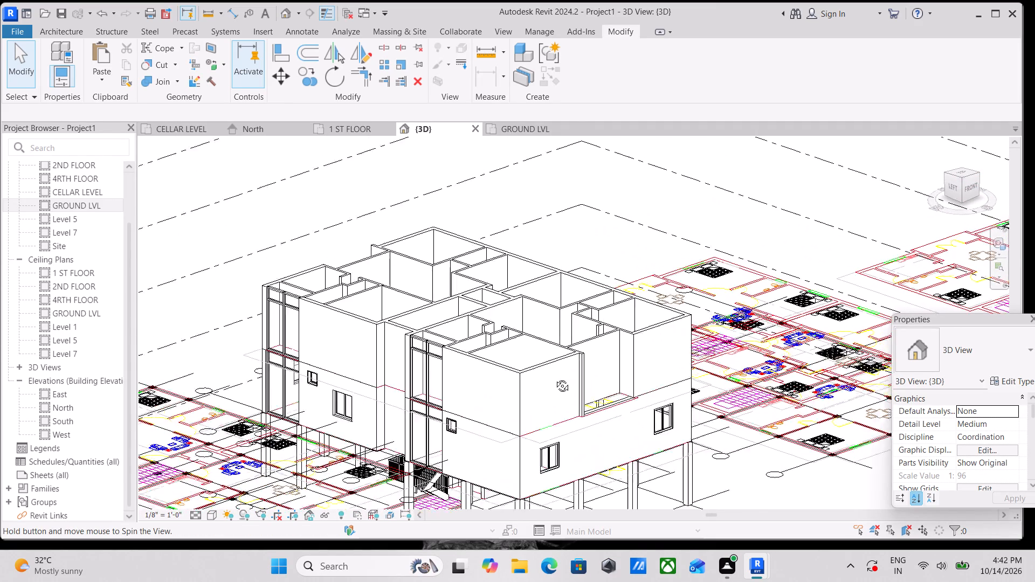
shift+middle_drag(554, 378, 567, 394)
scroll(455, 389, up, 4)
scroll(341, 380, up, 2)
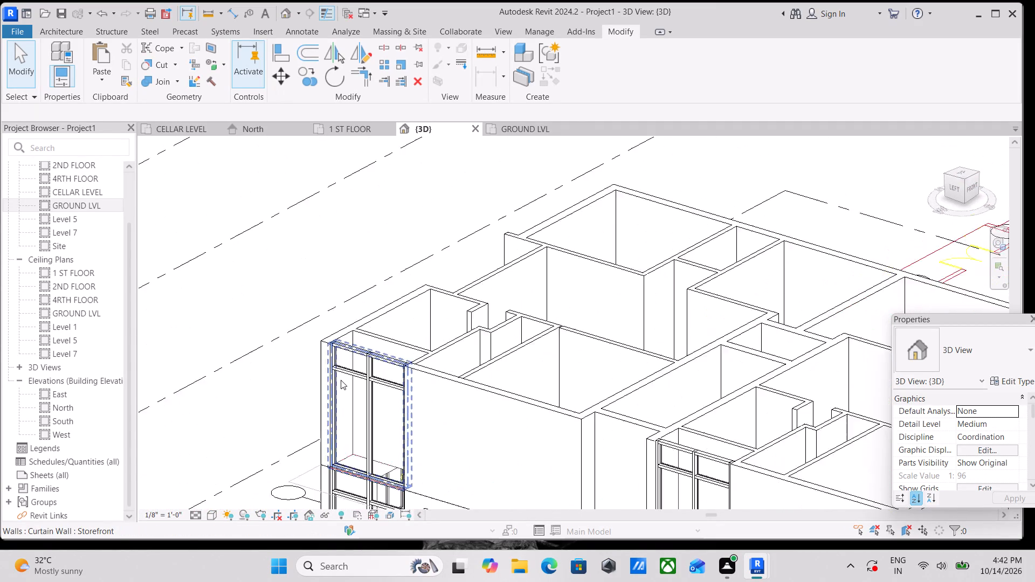
scroll(341, 380, up, 2)
scroll(341, 380, down, 7)
scroll(349, 389, up, 2)
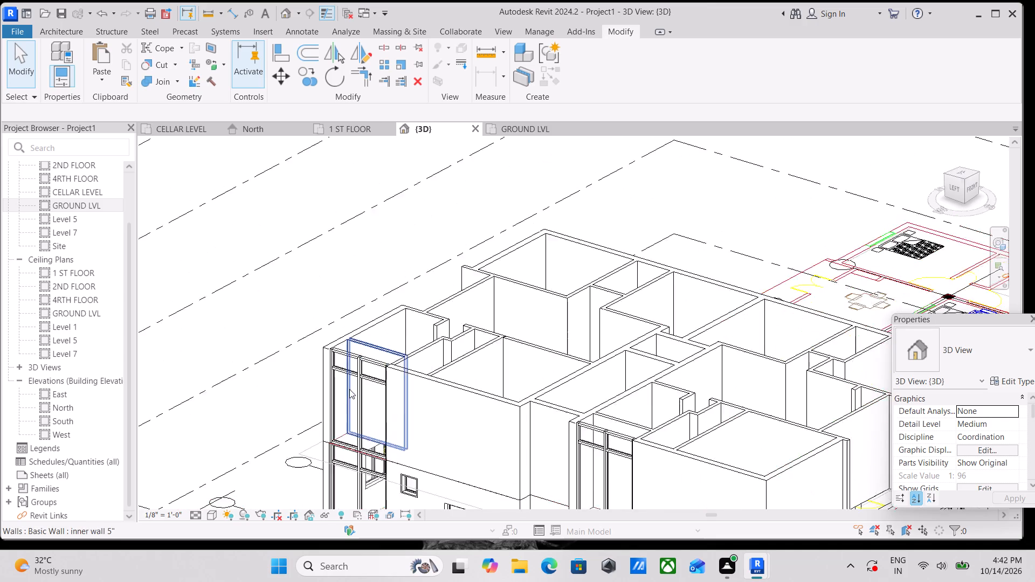
scroll(349, 389, up, 1)
scroll(411, 425, up, 3)
scroll(375, 404, down, 2)
middle_drag(379, 399, 415, 304)
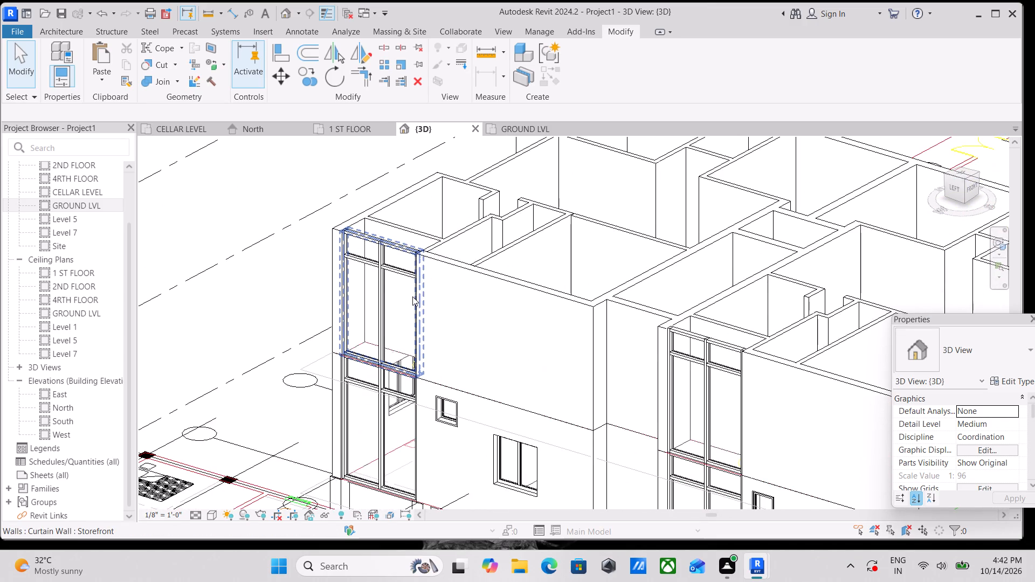
scroll(411, 297, down, 5)
middle_drag(445, 318, 454, 297)
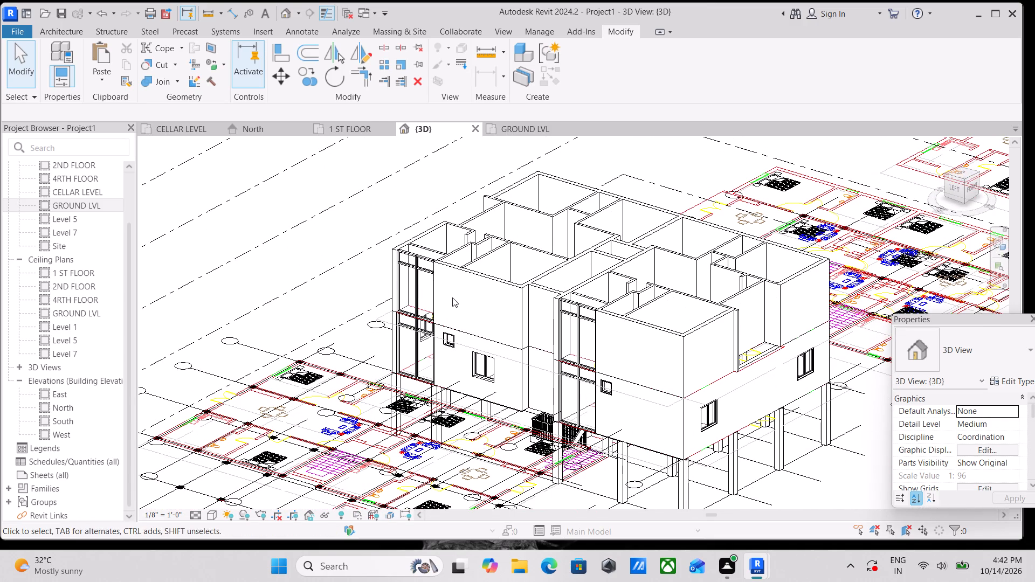
scroll(475, 309, down, 2)
middle_drag(513, 326, 344, 320)
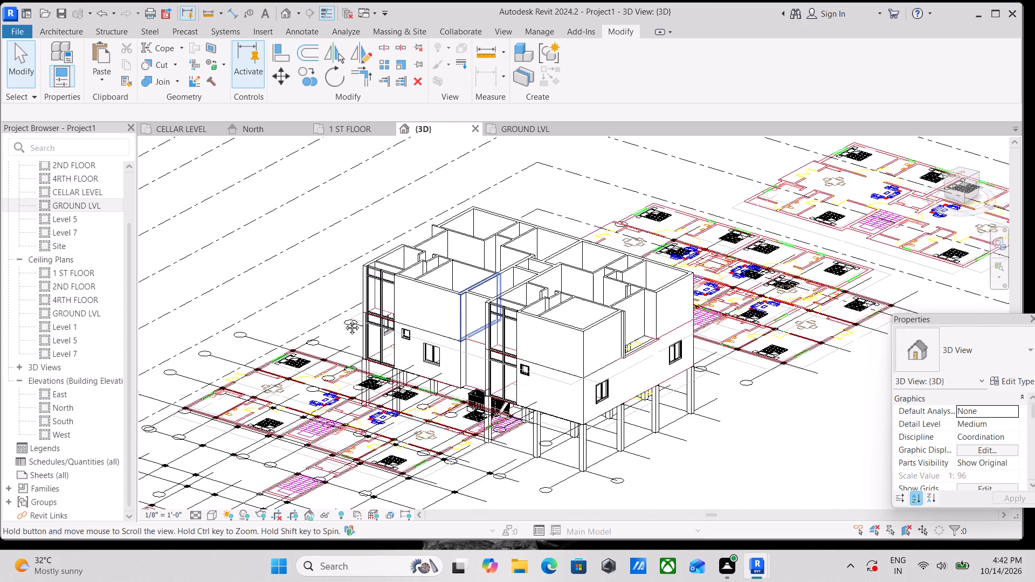
middle_drag(344, 320, 257, 315)
scroll(406, 325, up, 3)
middle_drag(385, 313, 406, 399)
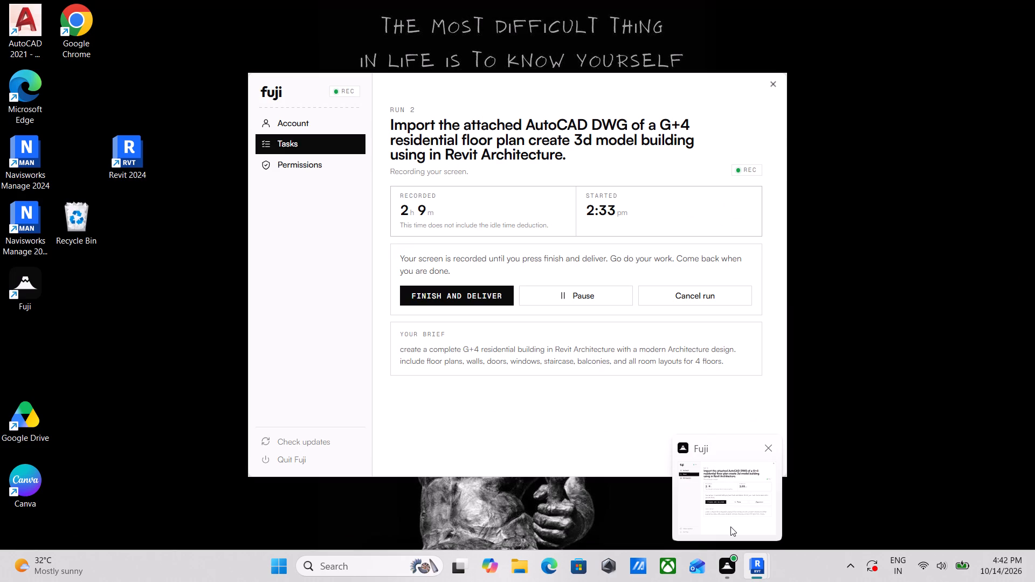
scroll(570, 363, down, 1)
middle_drag(569, 365, 707, 364)
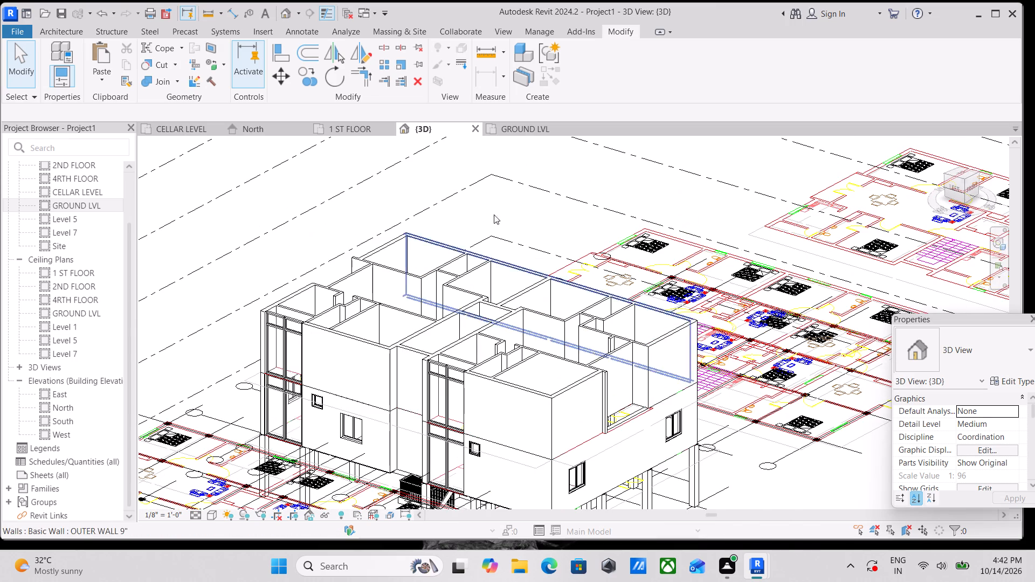
click(514, 129)
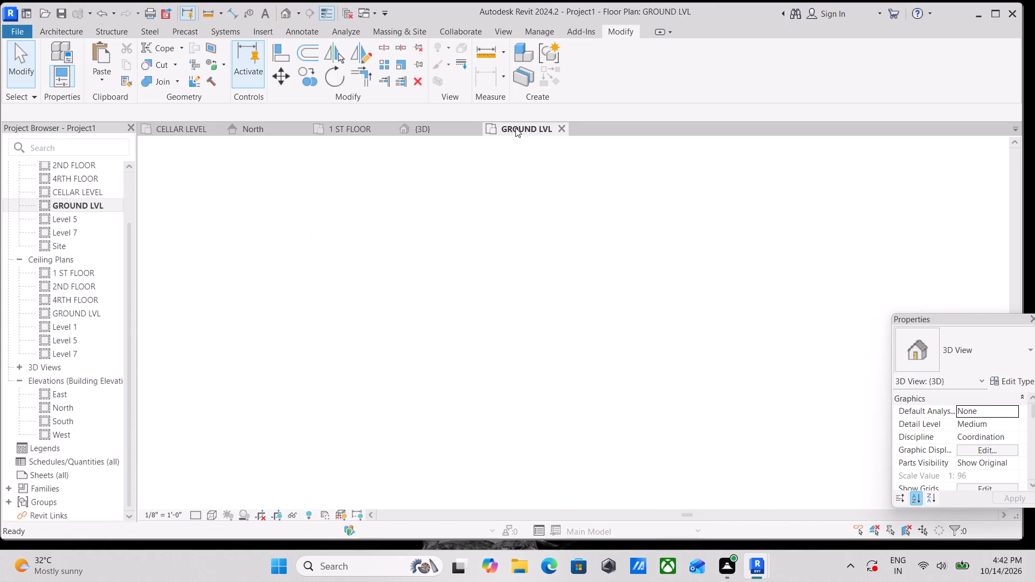
click(418, 131)
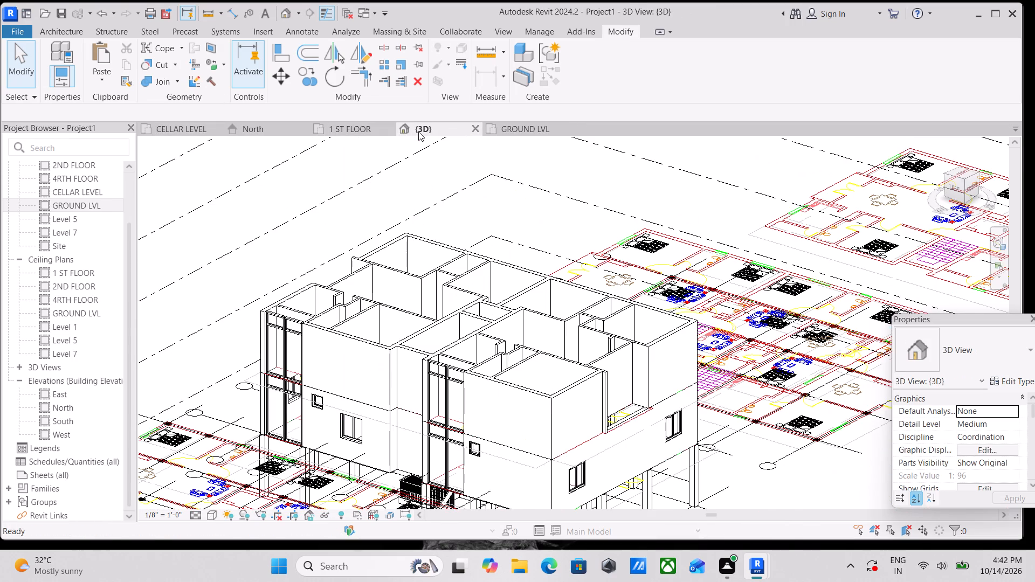
Examine the 1 ST FLOOR plan's walls against the CAD layout, from the balcony and bedrooms at grid F up to the kitchen at grid A.
click(343, 128)
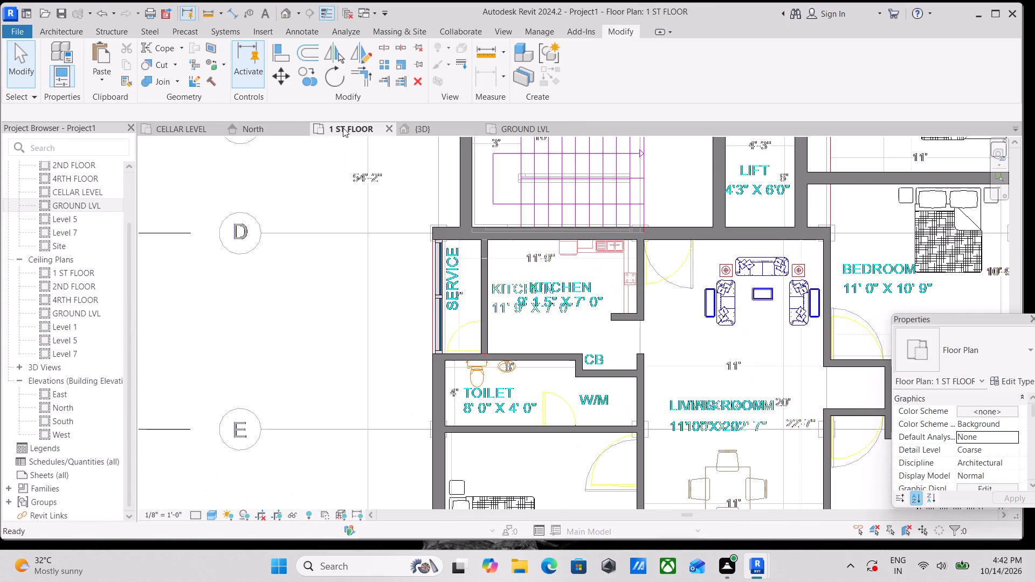
scroll(392, 182, down, 3)
scroll(432, 231, down, 4)
scroll(419, 200, up, 2)
scroll(437, 283, up, 3)
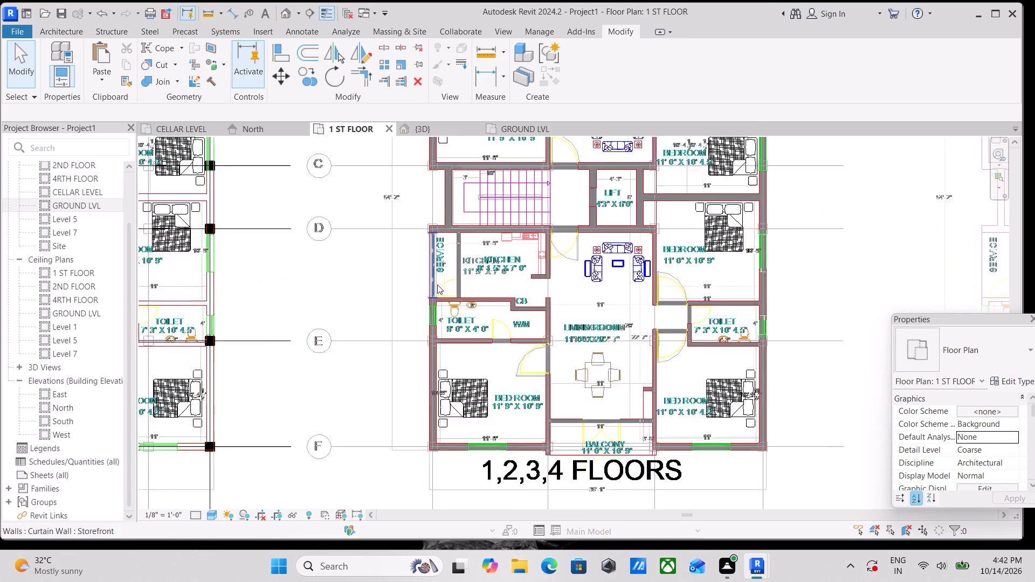
scroll(450, 290, up, 3)
scroll(456, 296, down, 3)
middle_drag(527, 346, 455, 182)
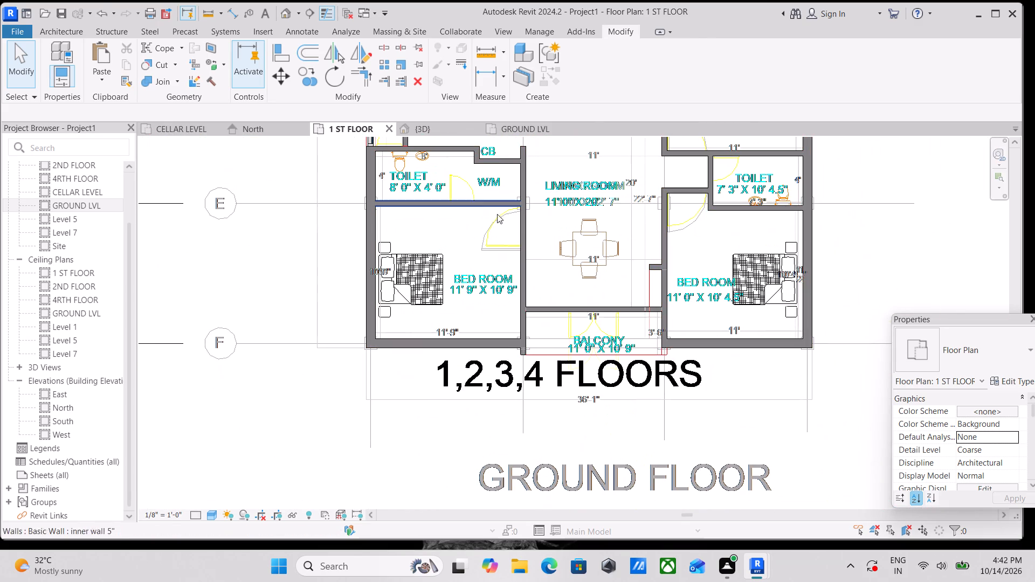
scroll(608, 299, up, 5)
middle_drag(564, 266, 519, 258)
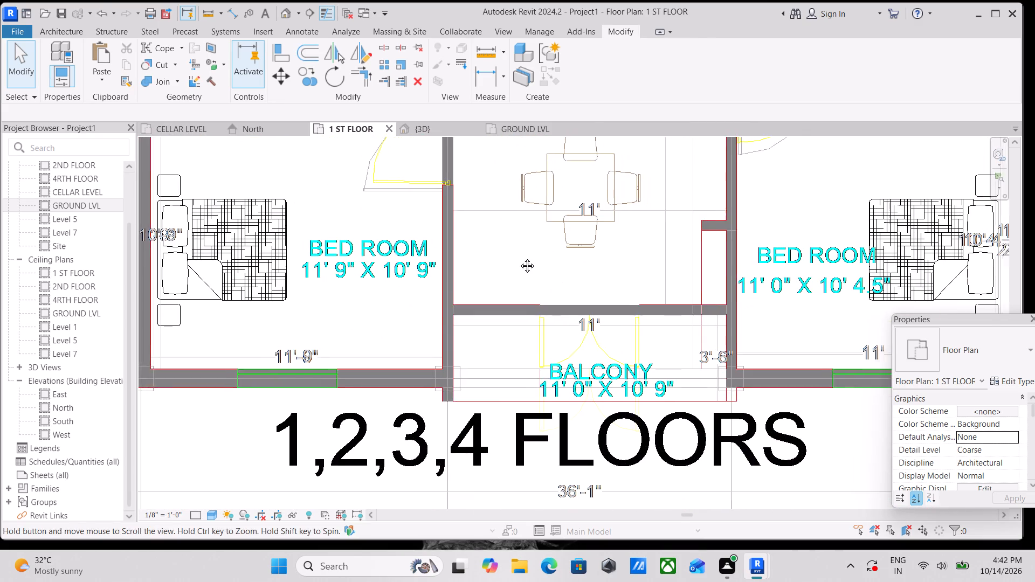
middle_drag(519, 258, 479, 250)
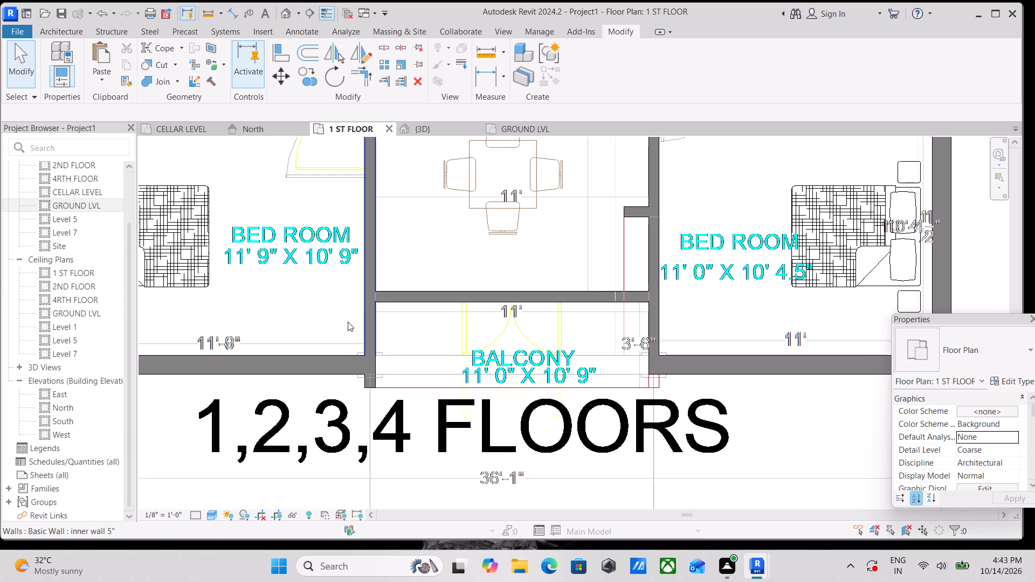
scroll(364, 310, down, 5)
middle_drag(416, 279, 410, 406)
scroll(446, 353, down, 1)
middle_drag(446, 353, 436, 389)
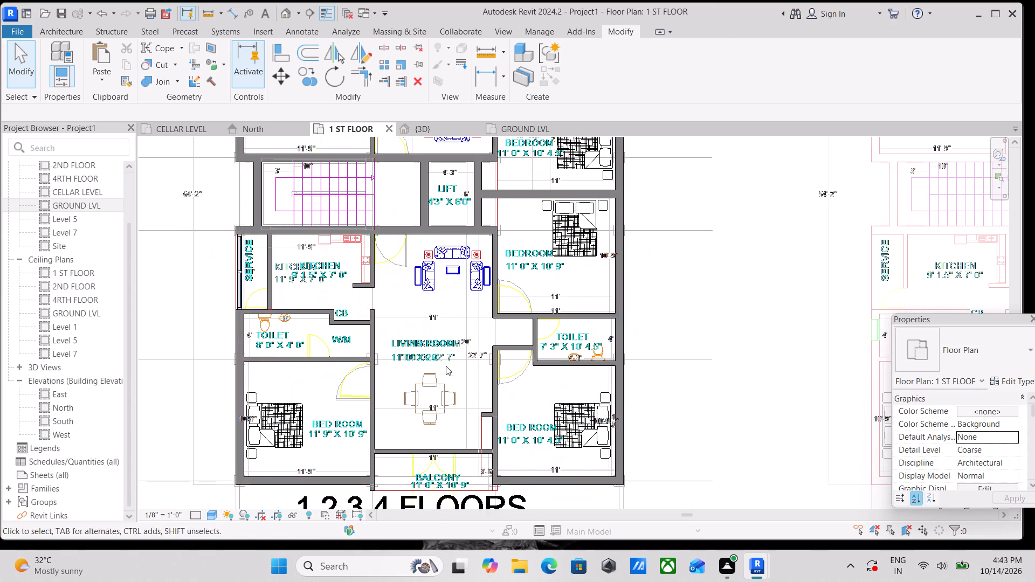
scroll(446, 352, down, 1)
middle_drag(445, 357, 417, 415)
scroll(434, 340, down, 1)
middle_drag(433, 340, 416, 414)
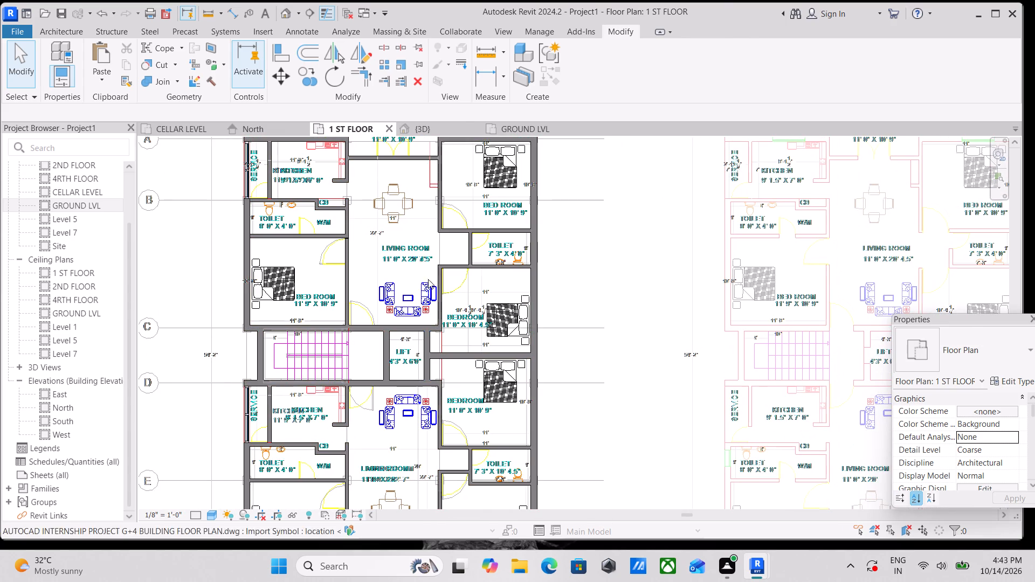
middle_drag(390, 262, 367, 348)
scroll(271, 227, up, 3)
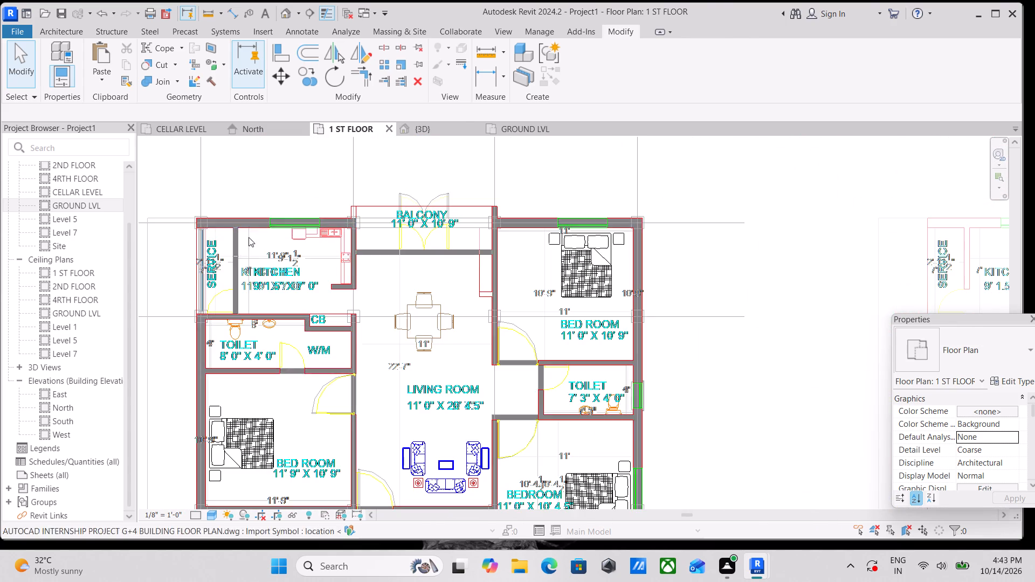
scroll(217, 213, up, 2)
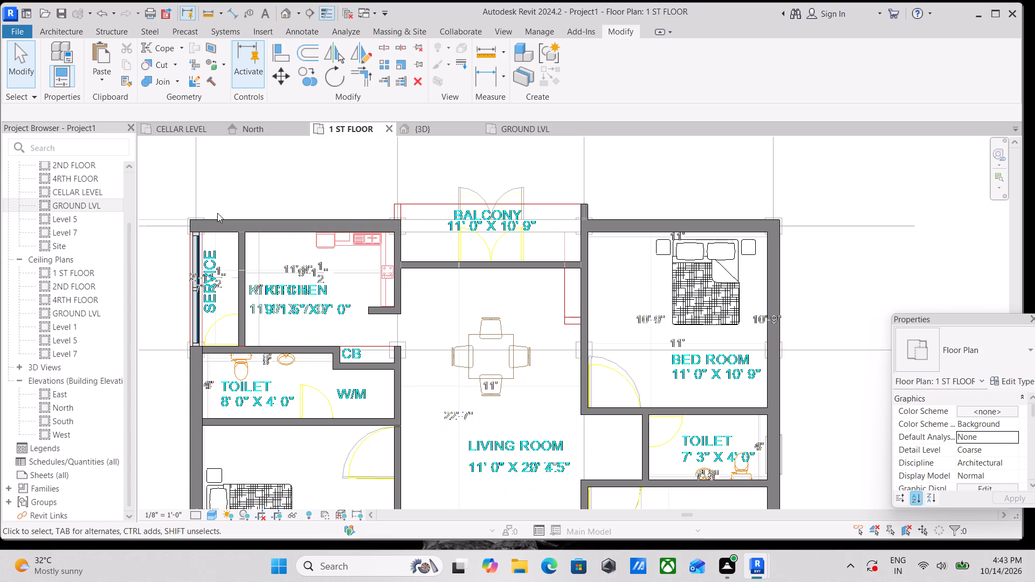
scroll(224, 226, down, 2)
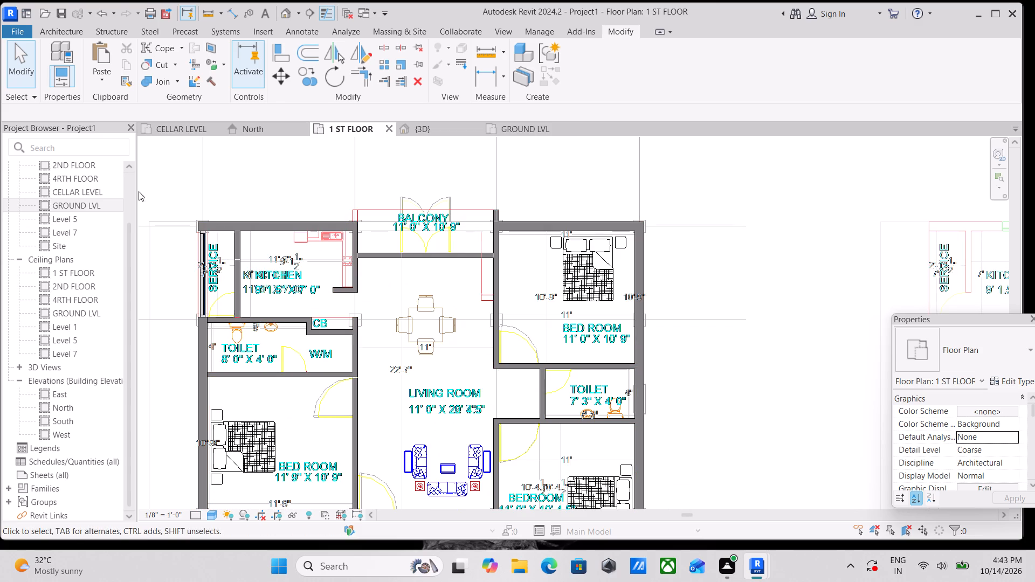
scroll(364, 320, down, 2)
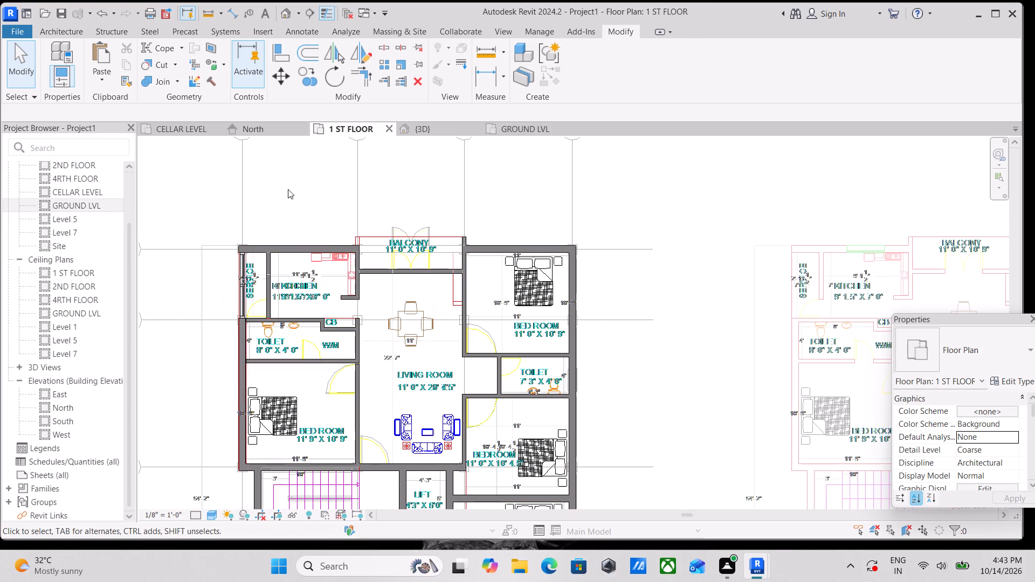
In the 3D view, copy all GROUND LVL FLOORING 6" slabs and paste them aligned to the 1 ST FLOOR level.
click(411, 128)
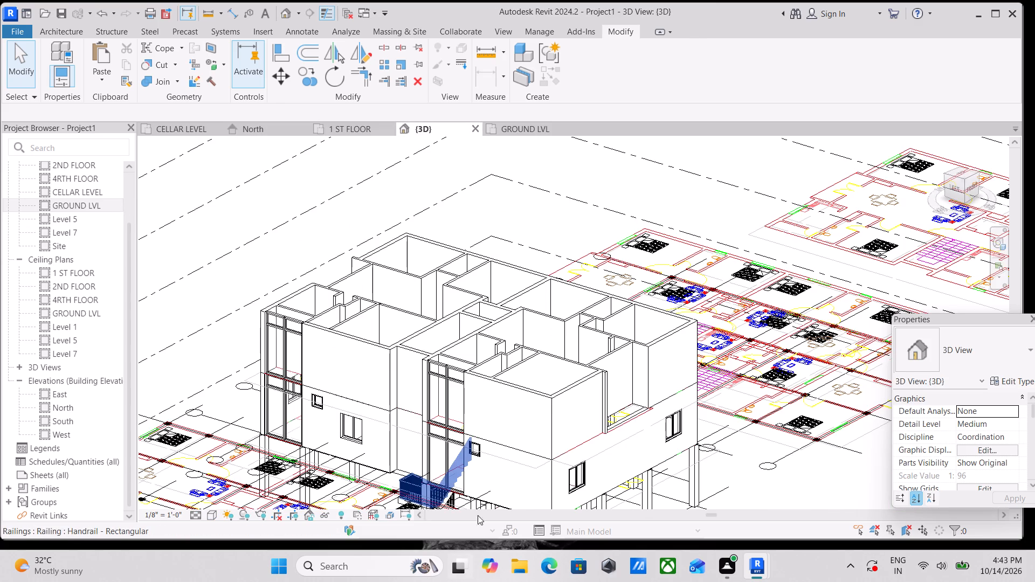
scroll(475, 492, up, 2)
shift+middle_drag(474, 506, 434, 435)
middle_drag(477, 431, 478, 526)
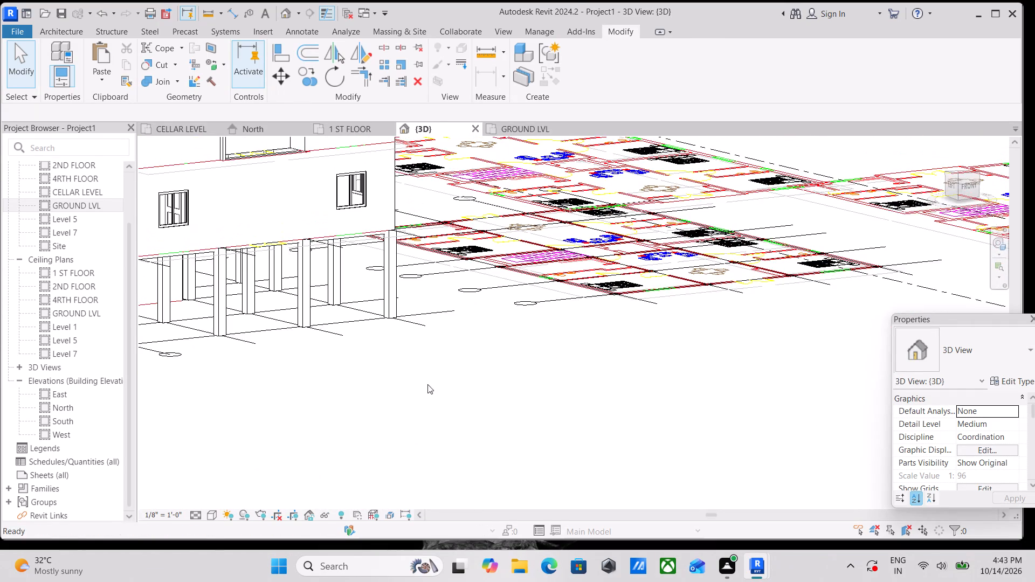
middle_drag(416, 366, 520, 417)
scroll(346, 313, up, 5)
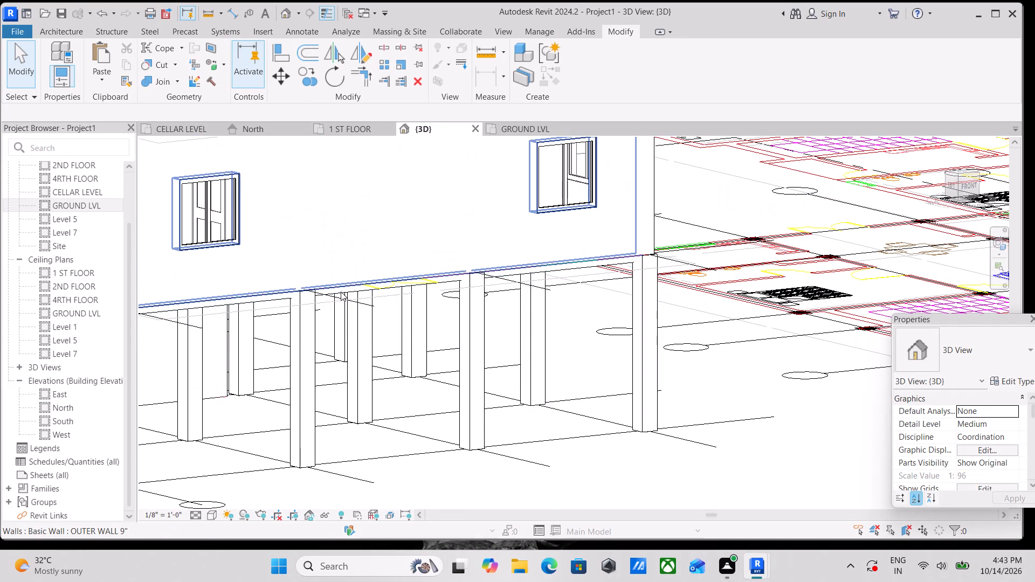
click(341, 292)
scroll(344, 292, down, 1)
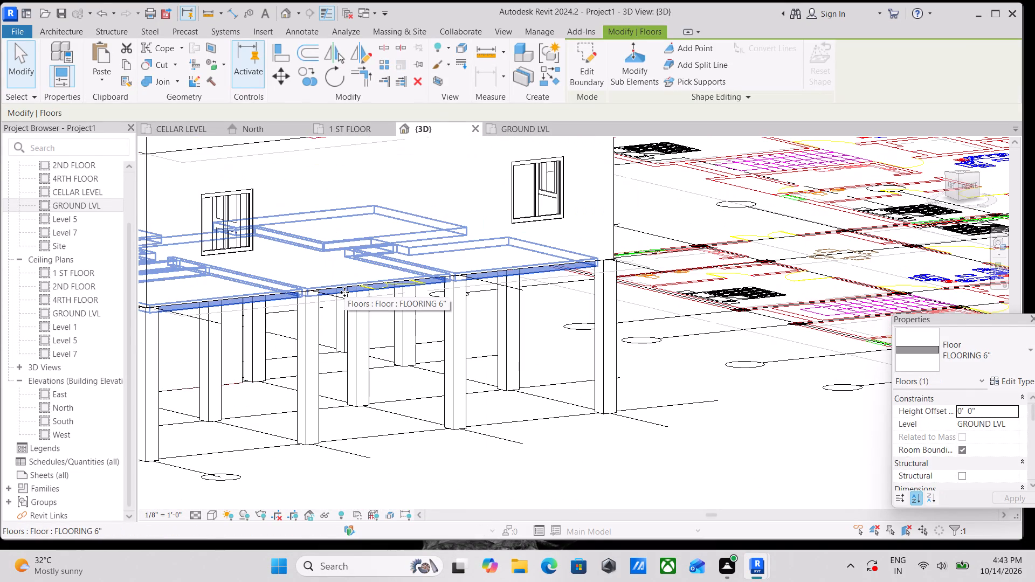
text(sa)
scroll(395, 301, down, 4)
middle_drag(350, 317, 582, 342)
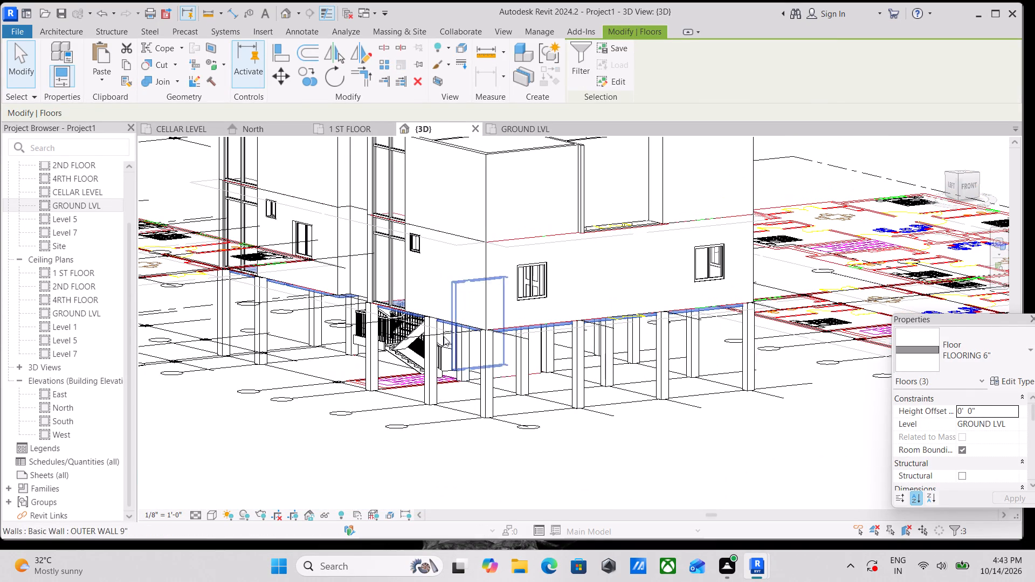
middle_drag(405, 332, 379, 405)
scroll(489, 354, down, 1)
middle_drag(489, 354, 468, 400)
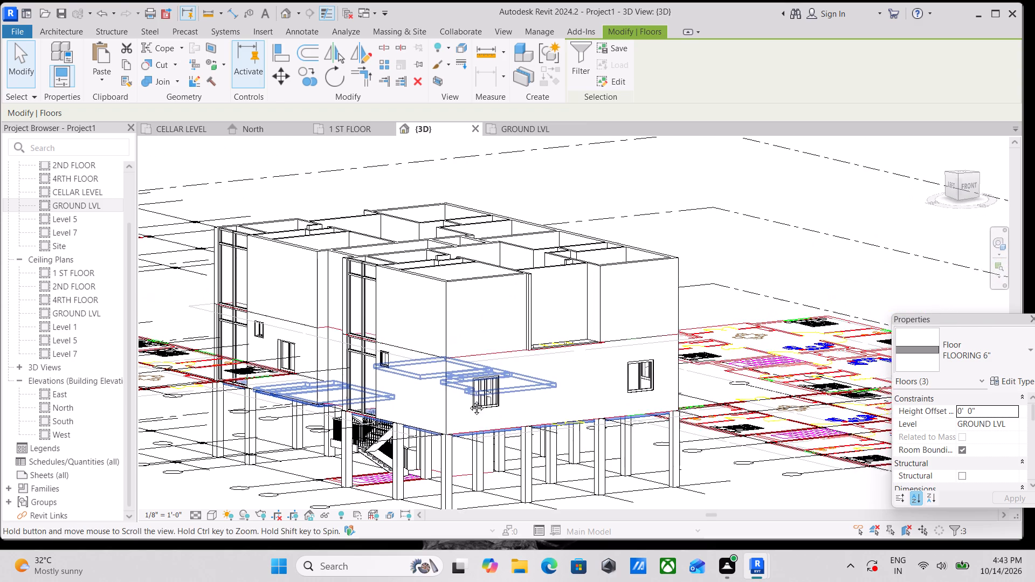
middle_drag(468, 400, 466, 405)
scroll(432, 405, down, 1)
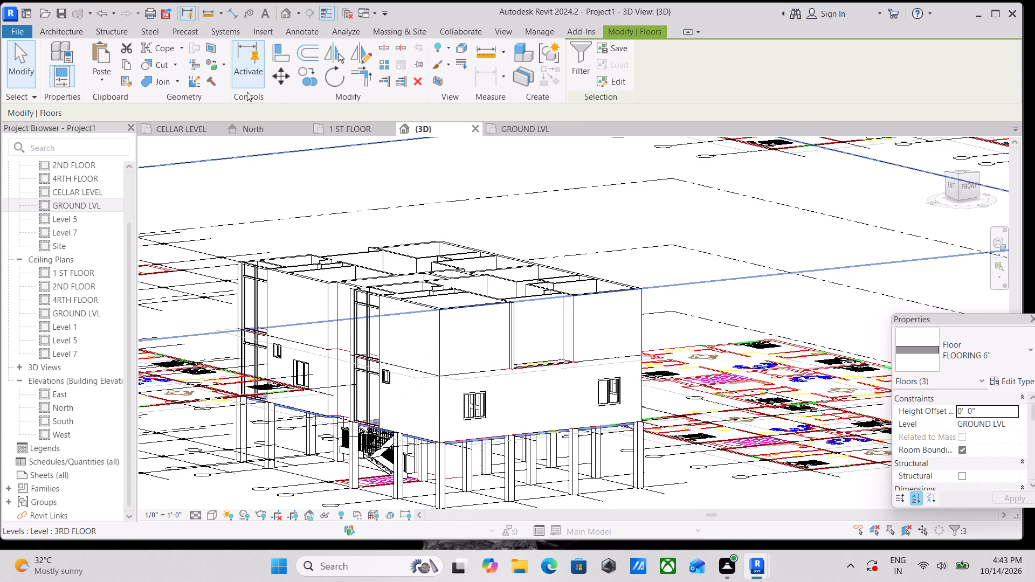
click(125, 62)
click(102, 78)
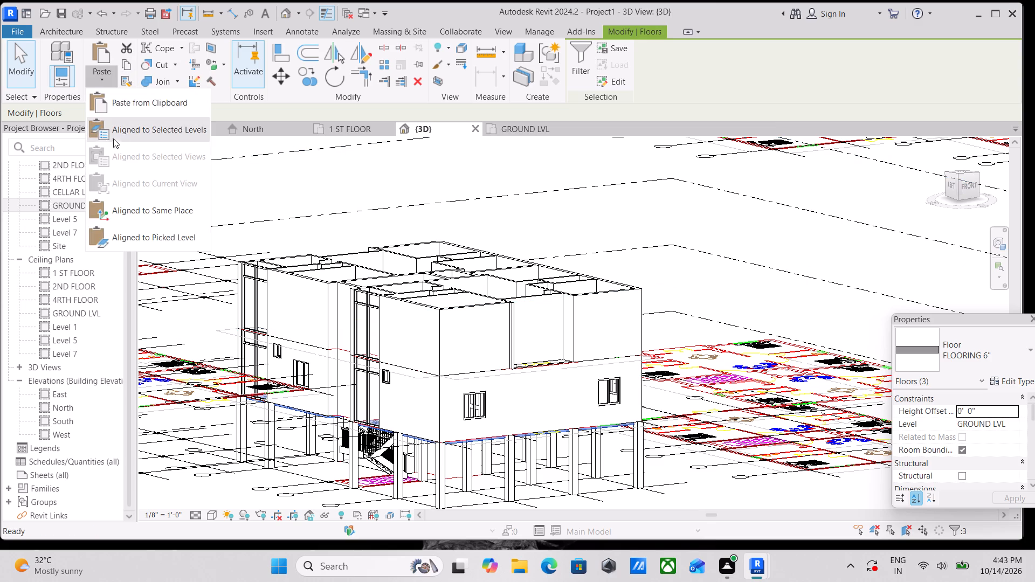
click(125, 131)
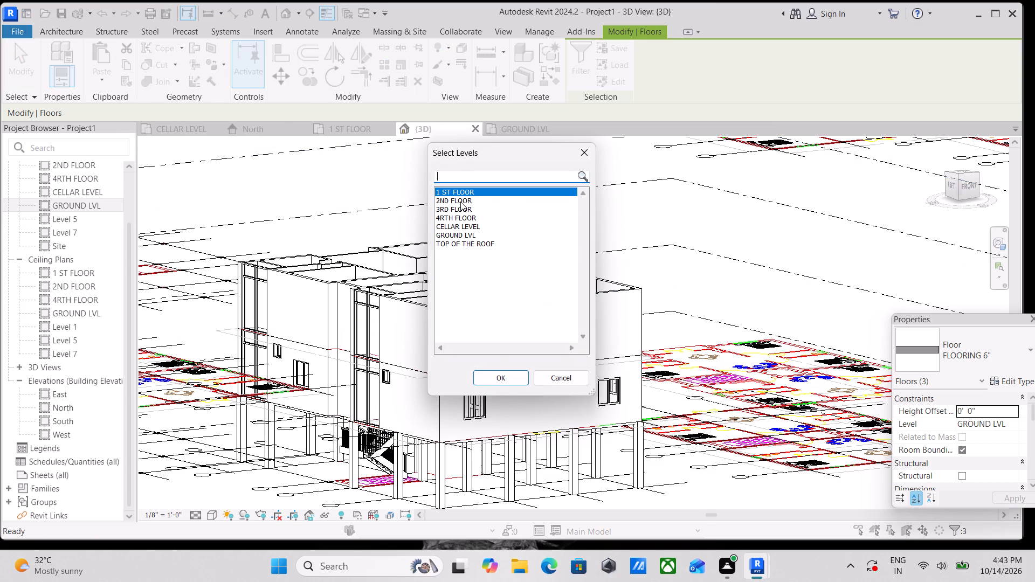
click(499, 379)
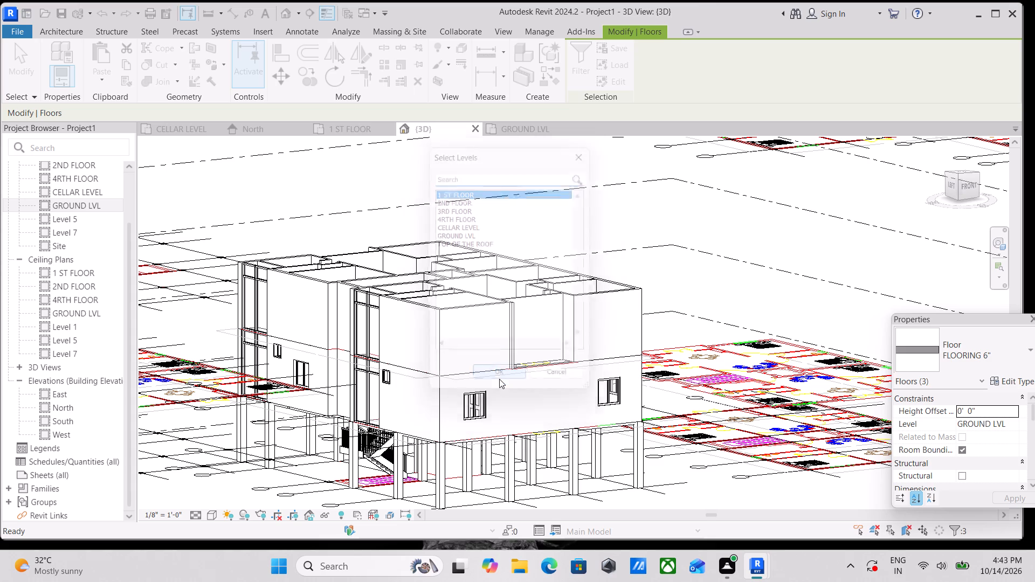
scroll(555, 358, down, 2)
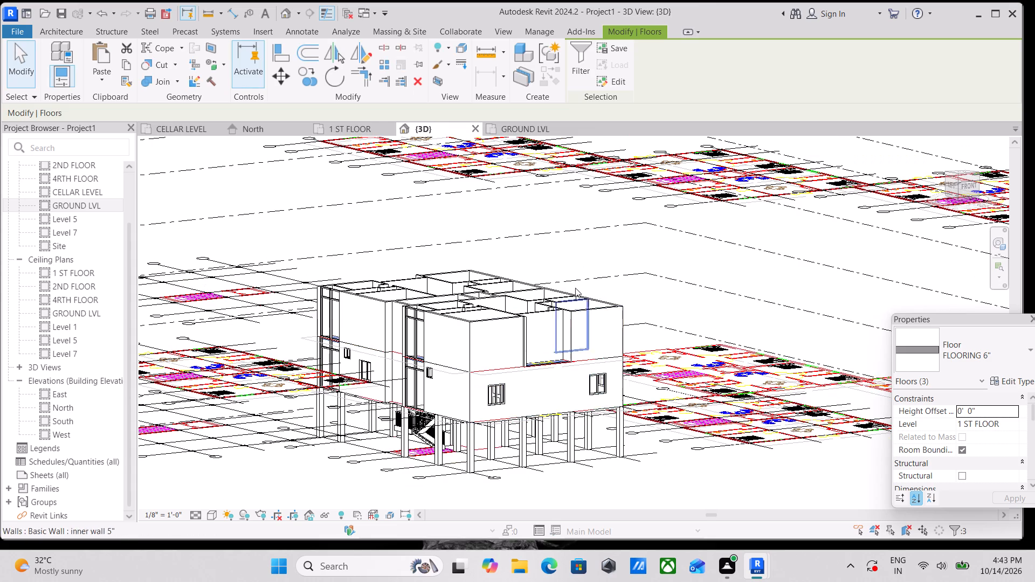
scroll(570, 292, down, 1)
middle_drag(578, 327, 554, 380)
scroll(558, 350, up, 2)
scroll(528, 428, up, 2)
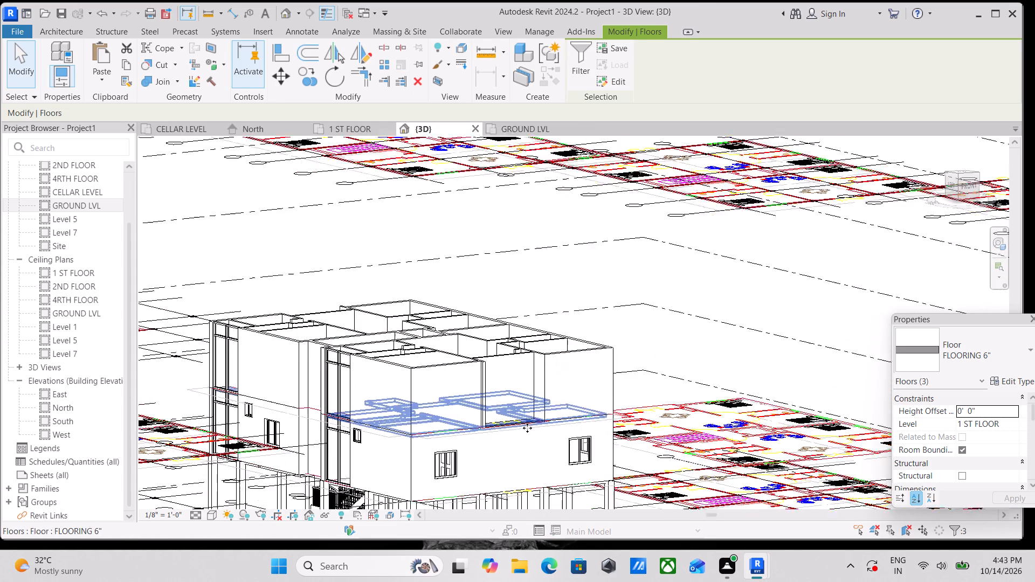
scroll(527, 428, up, 1)
key(Escape)
Examine the pasted 1 ST FLOOR slabs in 3D from the building corner and from above, looking into the rooms.
scroll(486, 416, up, 2)
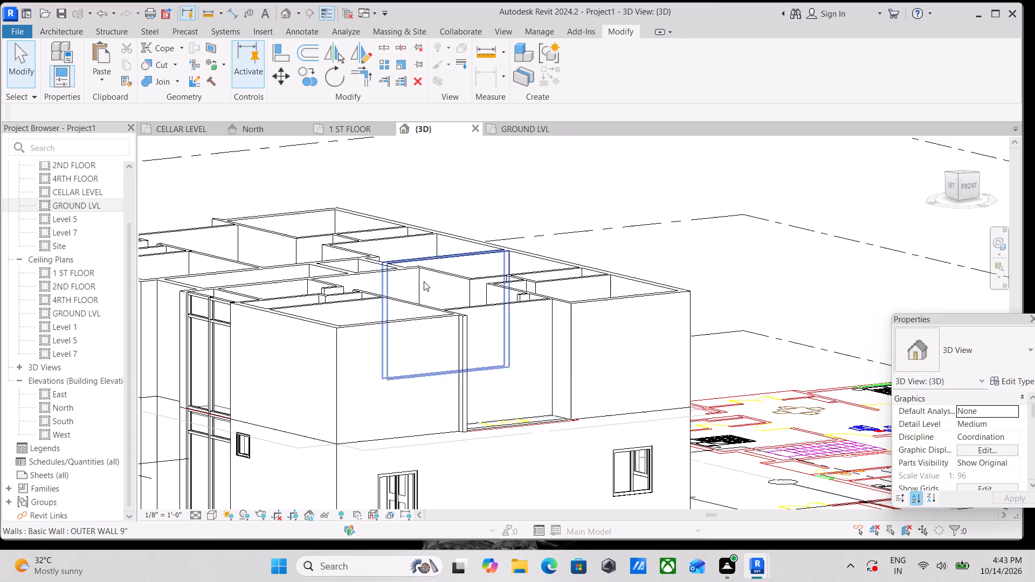
scroll(429, 290, down, 1)
shift+middle_drag(419, 296, 466, 399)
scroll(468, 383, down, 2)
middle_drag(468, 383, 369, 135)
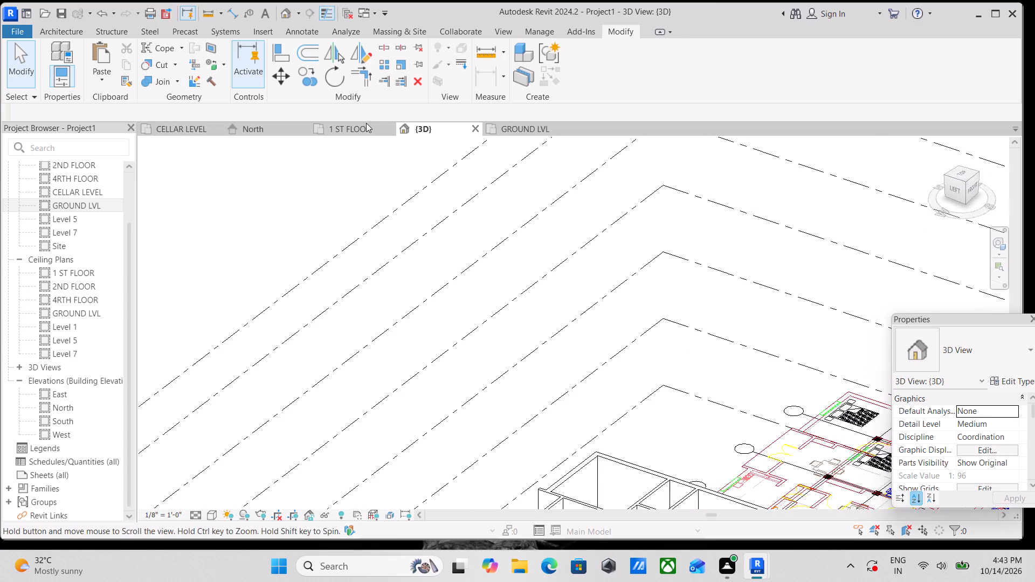
scroll(488, 330, down, 1)
middle_drag(488, 330, 328, 160)
scroll(463, 348, up, 1)
middle_drag(460, 345, 330, 264)
scroll(436, 283, up, 1)
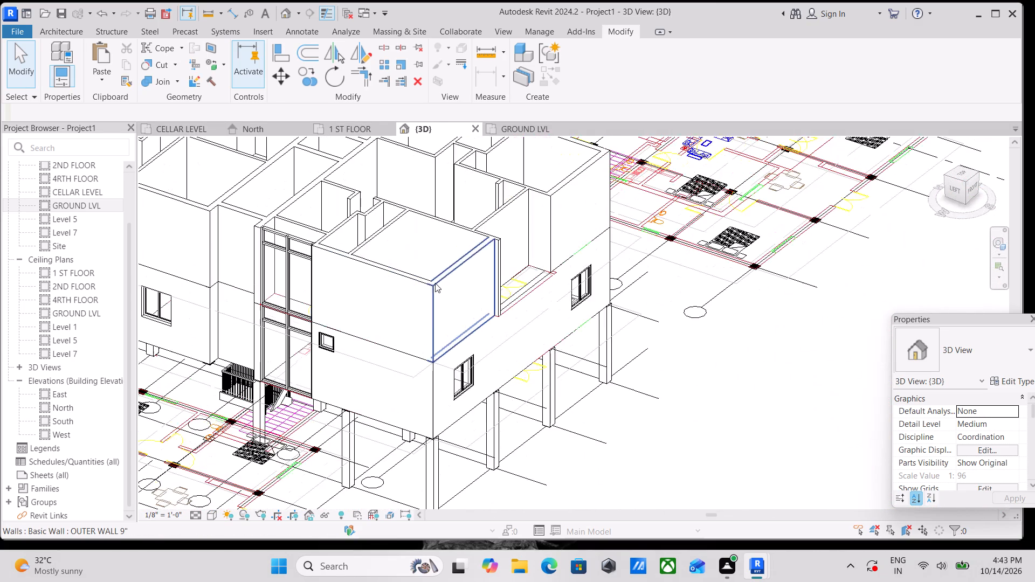
shift+middle_drag(380, 266, 384, 281)
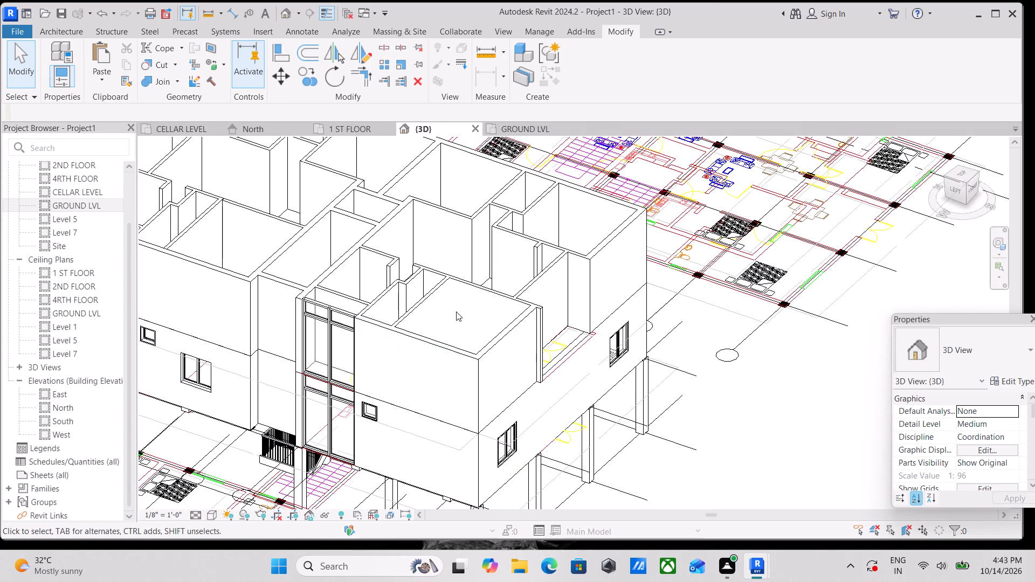
shift+middle_drag(456, 312, 440, 357)
middle_drag(425, 340, 535, 247)
shift+middle_drag(446, 315, 439, 342)
middle_drag(438, 342, 576, 258)
middle_drag(451, 329, 451, 357)
middle_drag(451, 358, 543, 253)
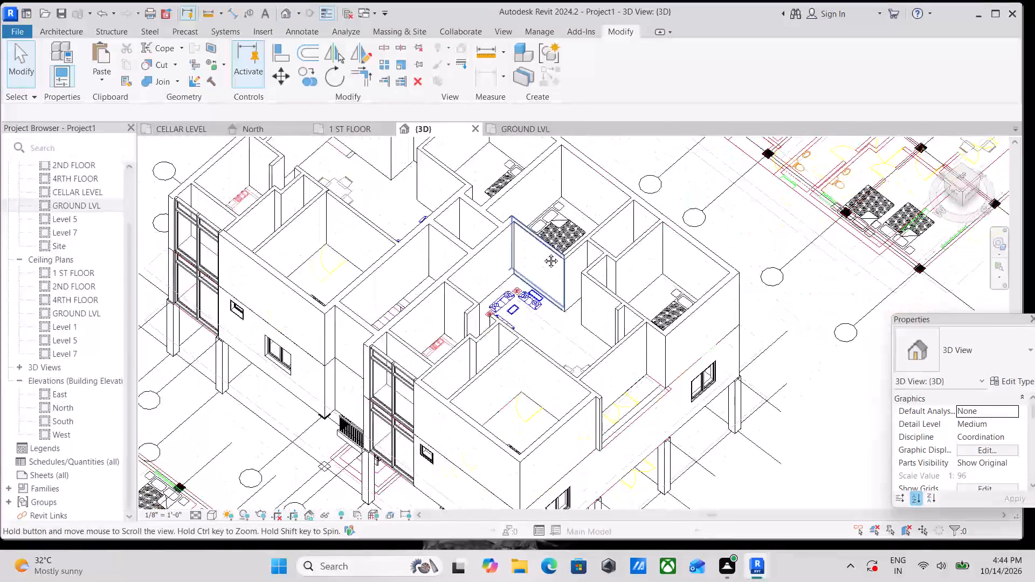
middle_drag(543, 253, 545, 251)
shift+middle_drag(516, 316, 512, 344)
middle_drag(514, 345, 542, 268)
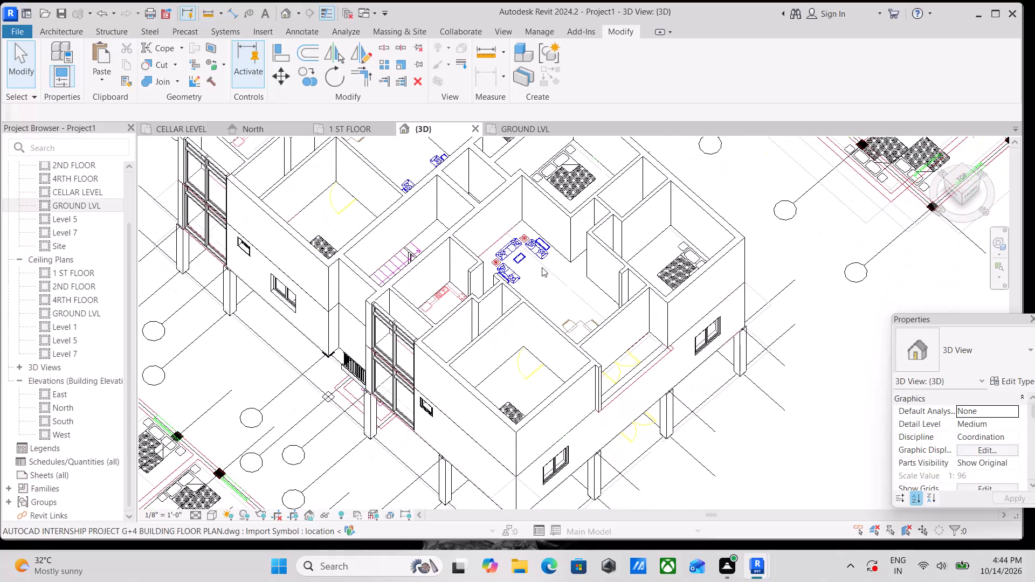
Set the 3D view's visual style to Realistic.
click(208, 514)
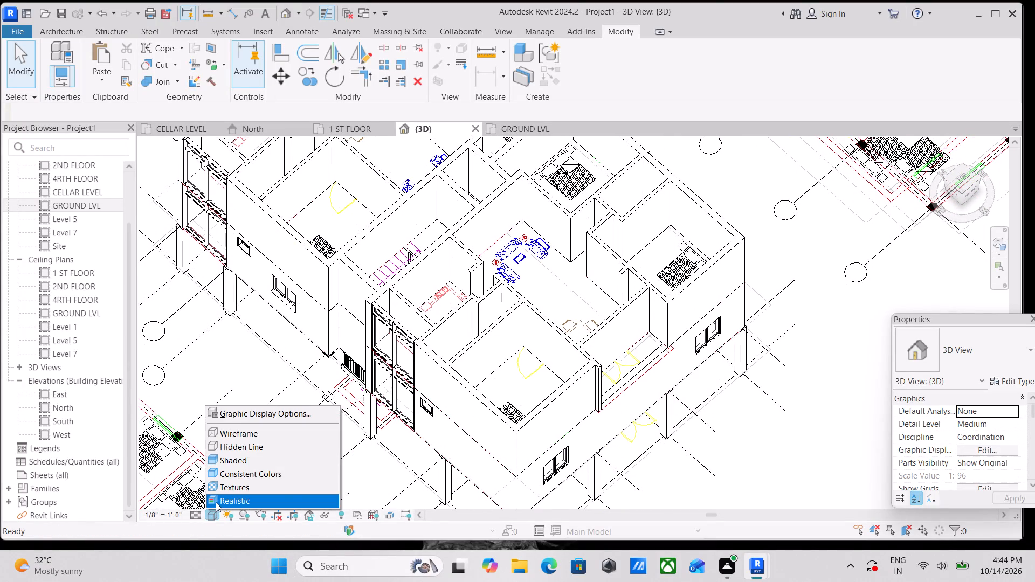
click(216, 502)
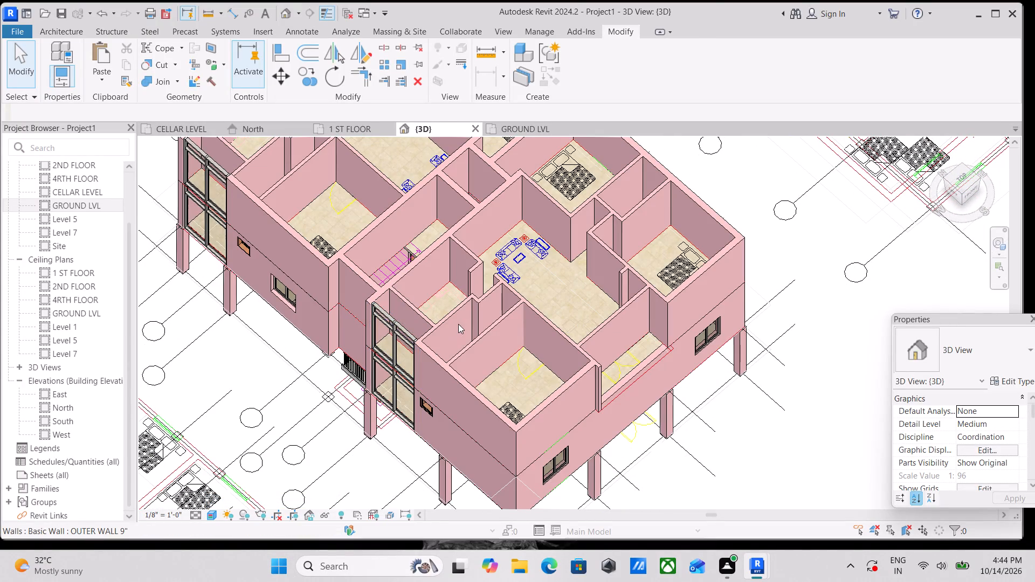
Examine the 1 ST FLOOR rooms' flooring and the balcony edge between the bedrooms in the Realistic view.
scroll(459, 324, up, 1)
scroll(482, 313, down, 2)
middle_drag(482, 313, 370, 361)
scroll(370, 289, up, 2)
middle_drag(385, 297, 419, 393)
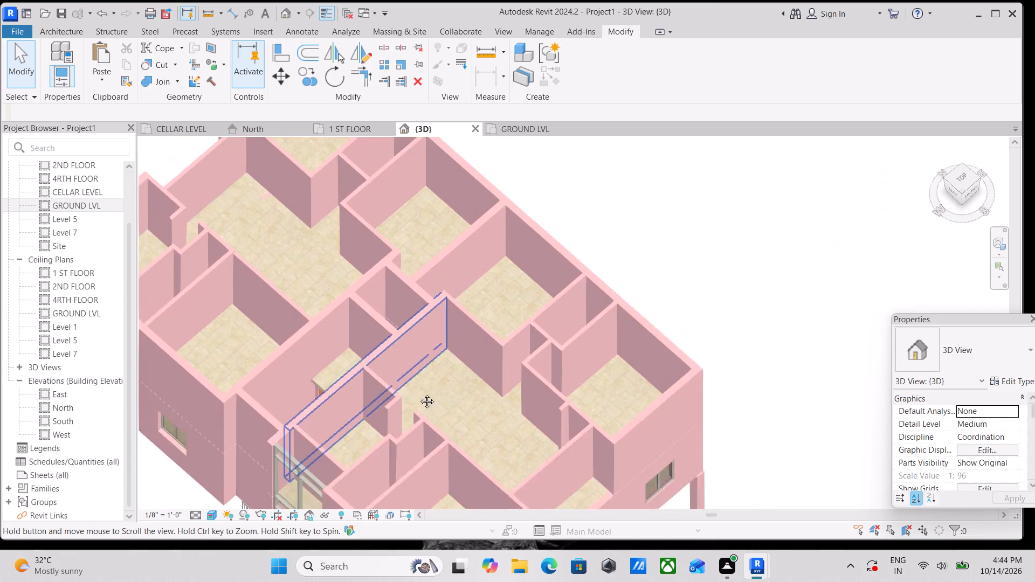
middle_drag(419, 393, 420, 401)
scroll(318, 294, up, 3)
middle_drag(367, 297, 420, 364)
middle_drag(348, 325, 356, 400)
scroll(385, 358, up, 2)
scroll(384, 352, down, 6)
middle_drag(383, 356, 357, 219)
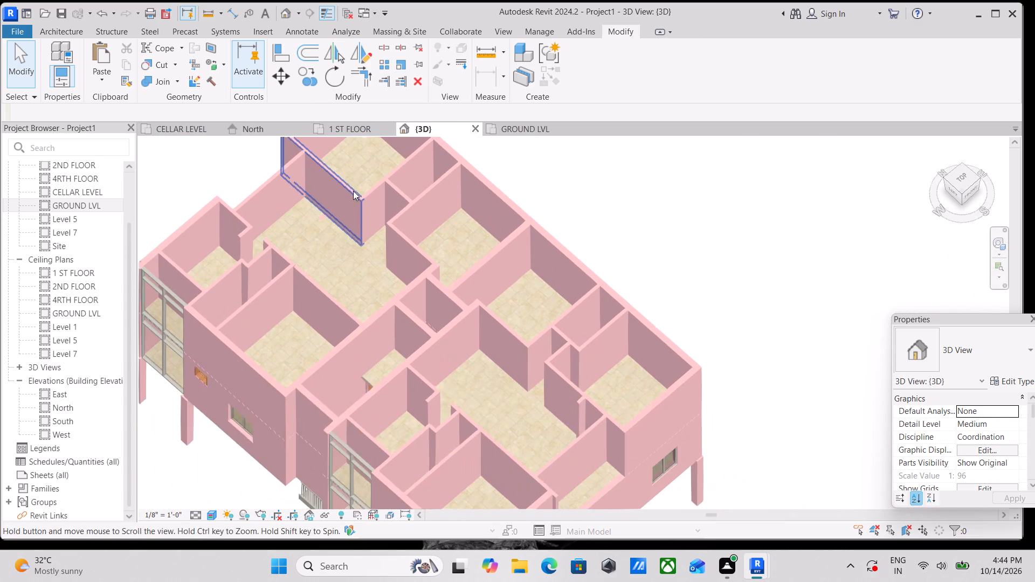
middle_drag(469, 378, 422, 267)
scroll(505, 378, up, 7)
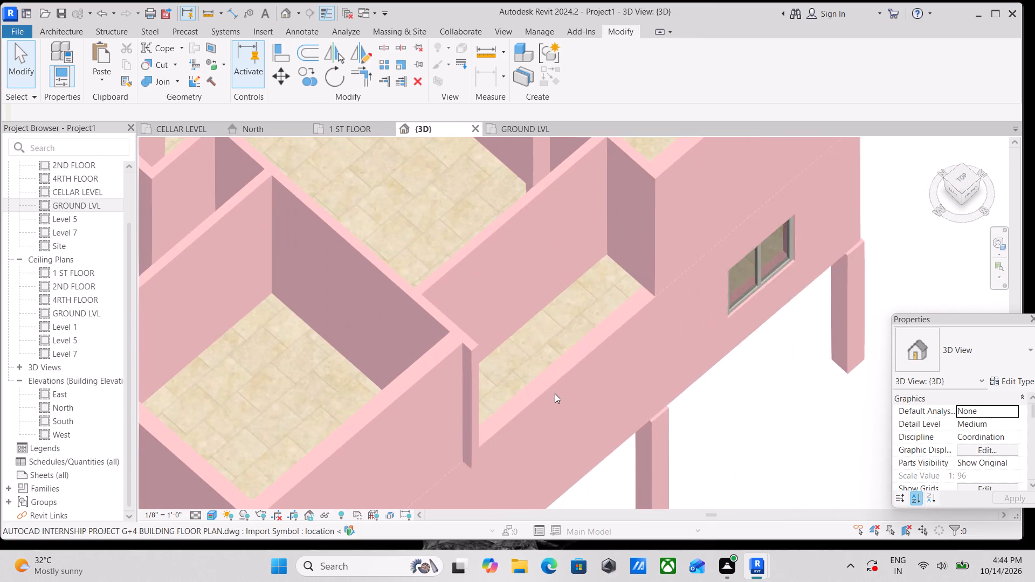
scroll(530, 383, up, 3)
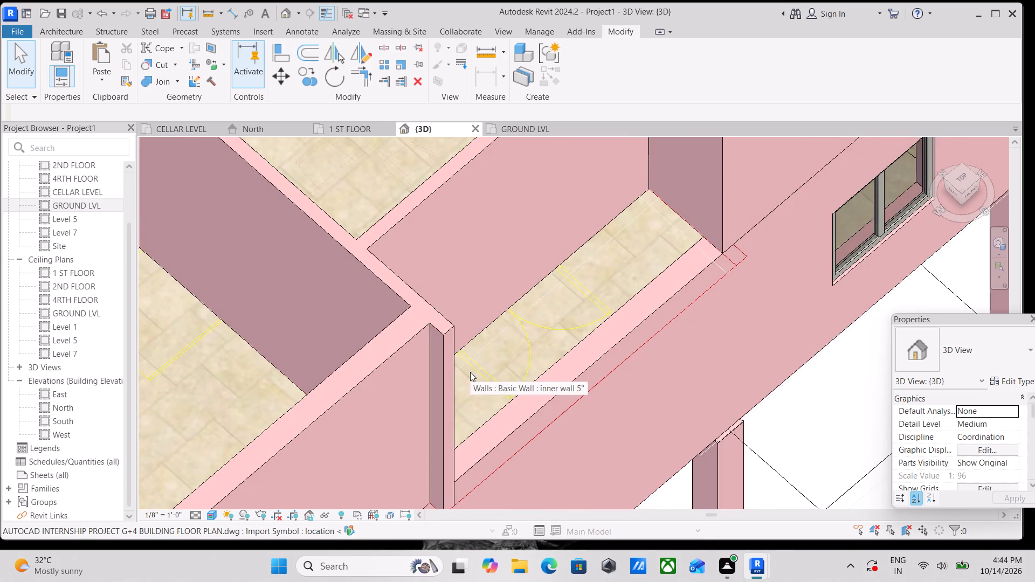
scroll(470, 372, down, 7)
middle_drag(470, 372, 480, 342)
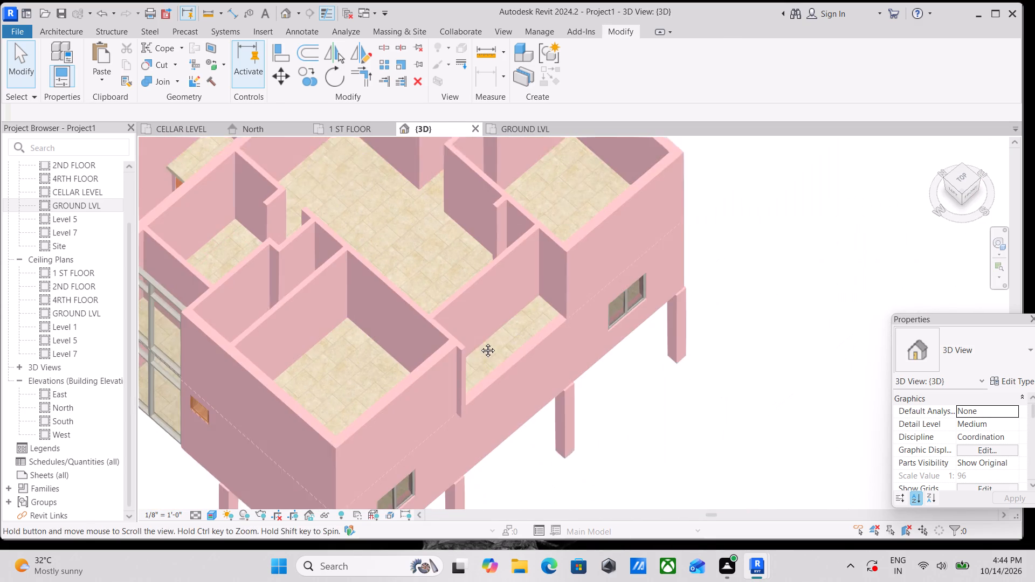
middle_drag(480, 342, 488, 328)
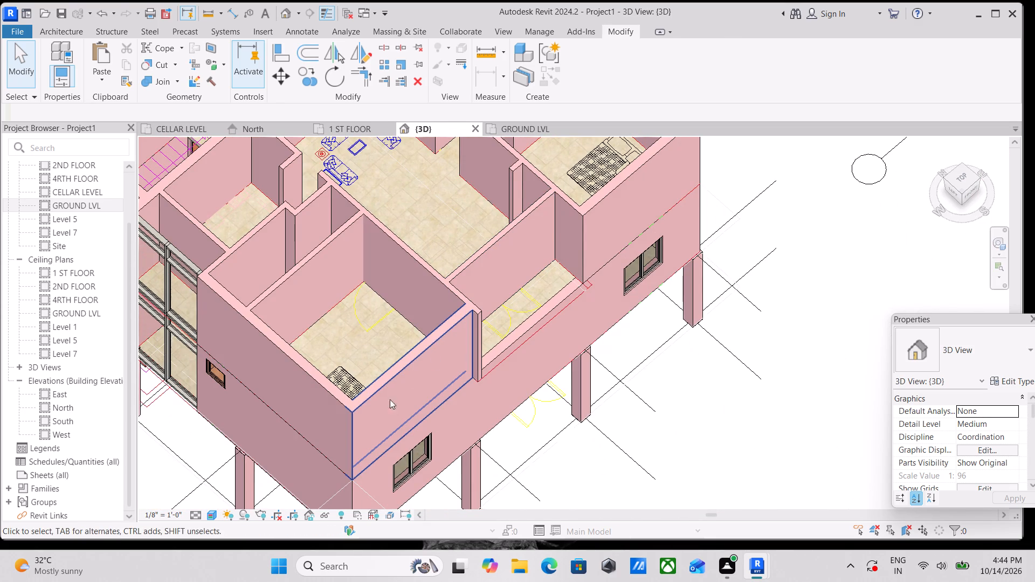
Examine the whole building in 3D, checking the exterior windows, the Storefront curtain walls and the wall at the staircase.
scroll(443, 414, down, 2)
middle_drag(458, 414, 469, 375)
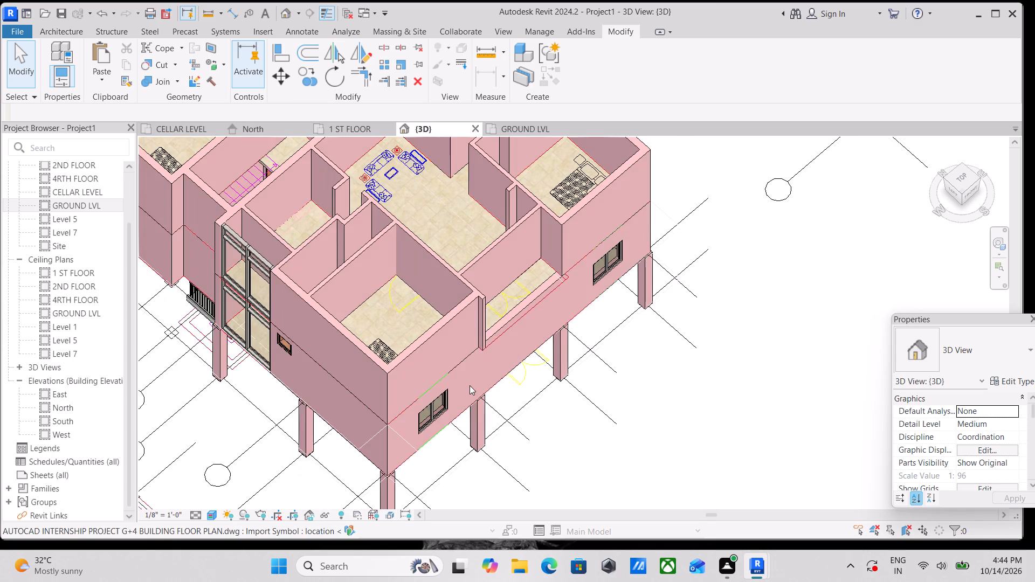
scroll(470, 385, up, 2)
scroll(470, 385, down, 2)
middle_drag(470, 385, 444, 418)
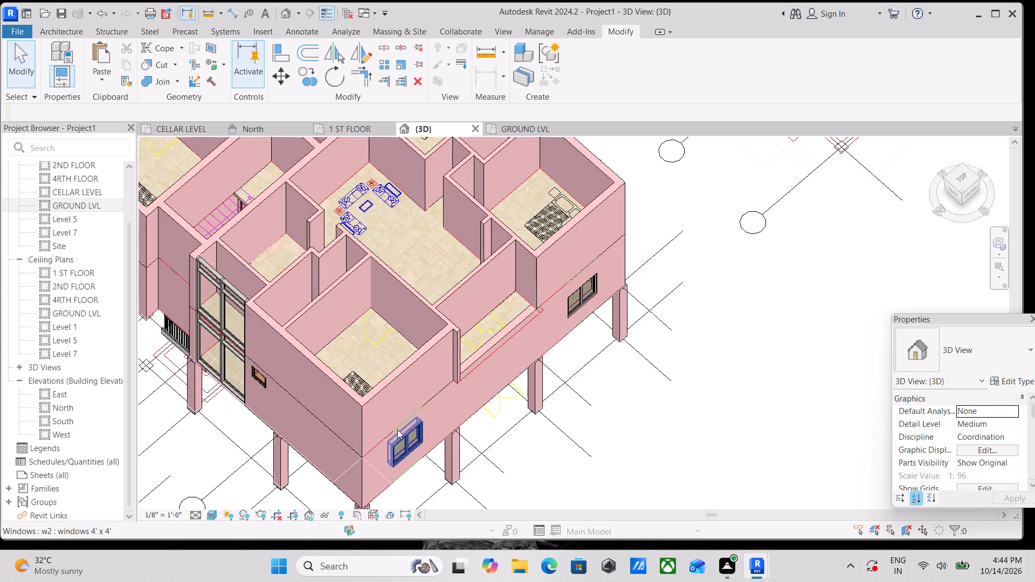
middle_drag(322, 413, 419, 407)
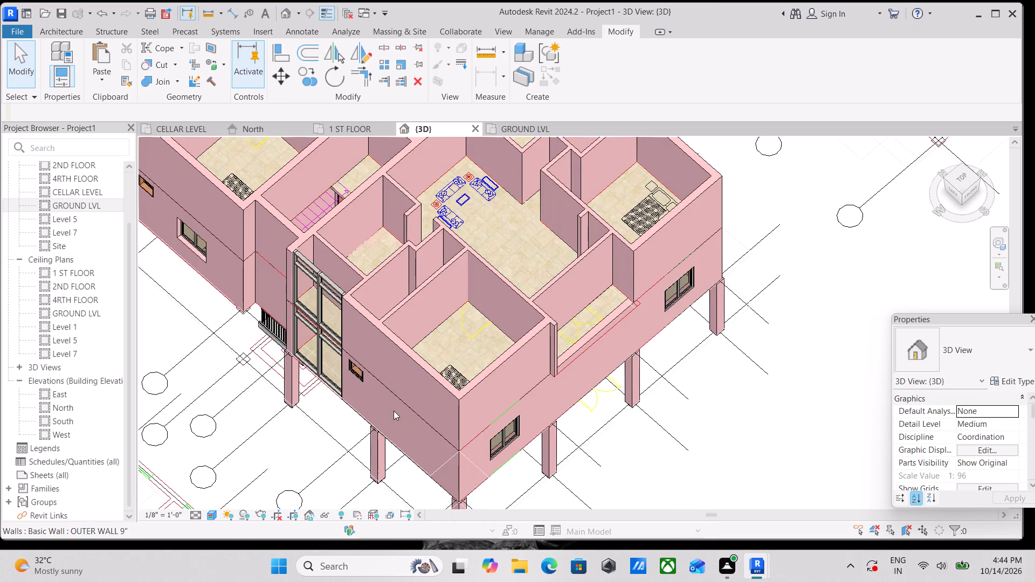
scroll(392, 411, down, 2)
middle_drag(396, 406, 424, 487)
middle_drag(419, 386, 419, 436)
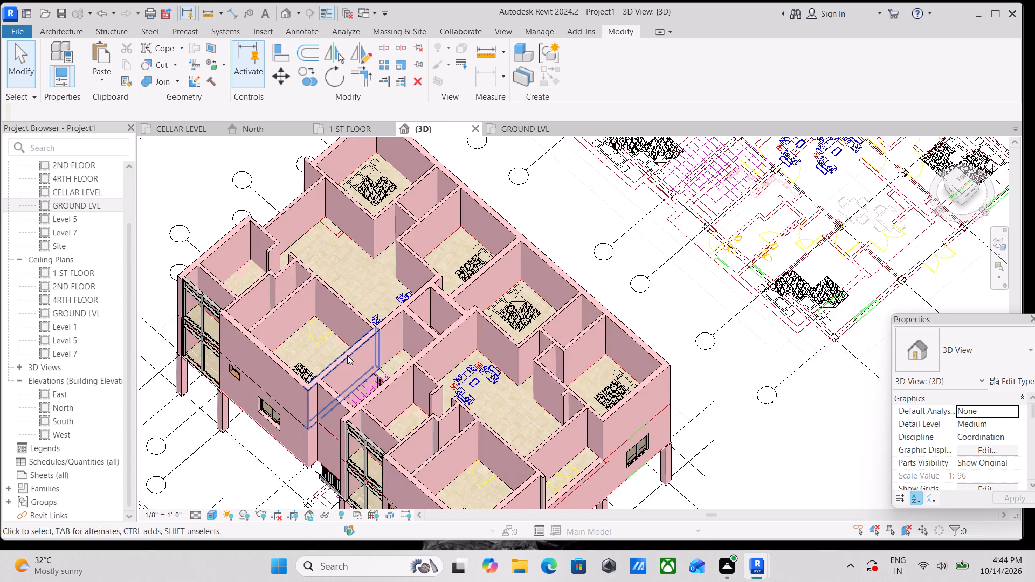
middle_drag(346, 364, 342, 390)
middle_drag(487, 404, 474, 440)
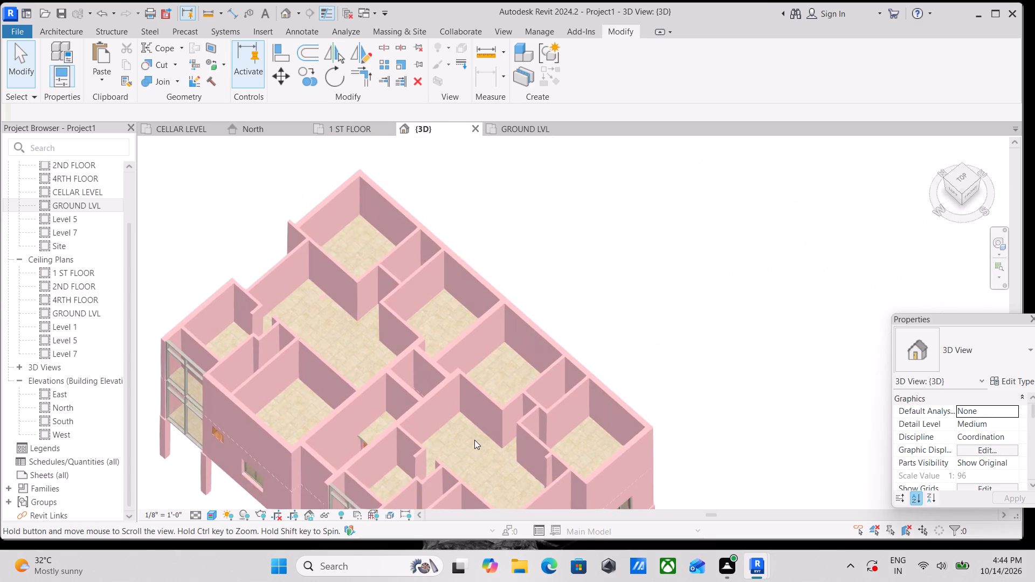
scroll(432, 429, down, 1)
middle_drag(442, 440, 526, 264)
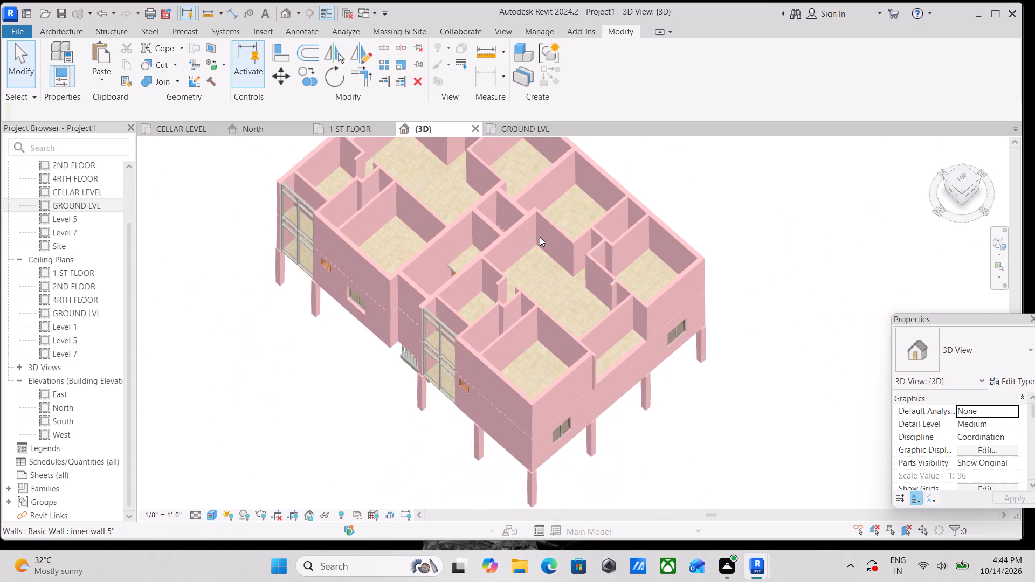
shift+middle_drag(470, 343, 548, 306)
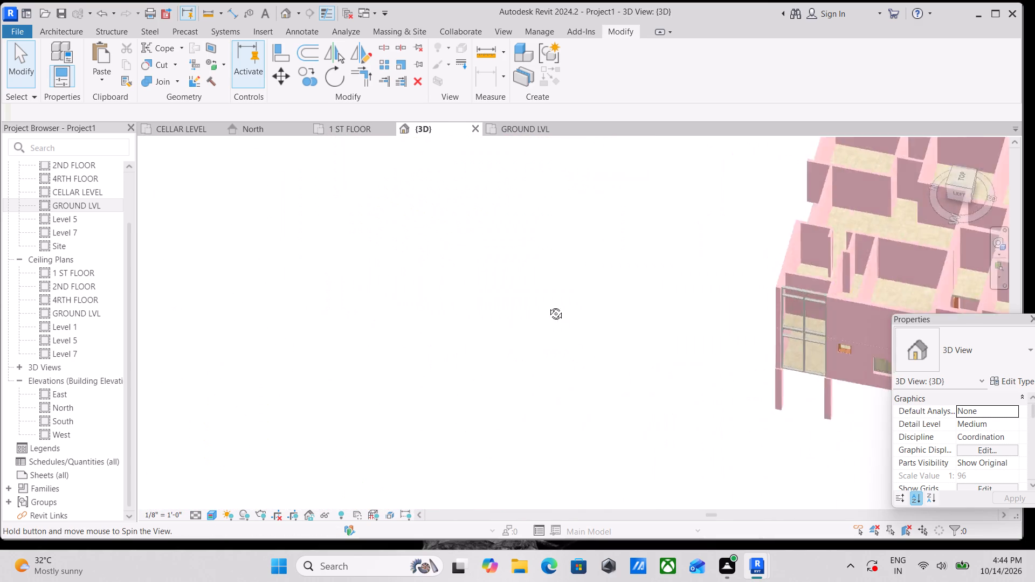
shift+middle_drag(548, 306, 554, 304)
middle_drag(542, 304, 205, 342)
middle_drag(578, 329, 261, 359)
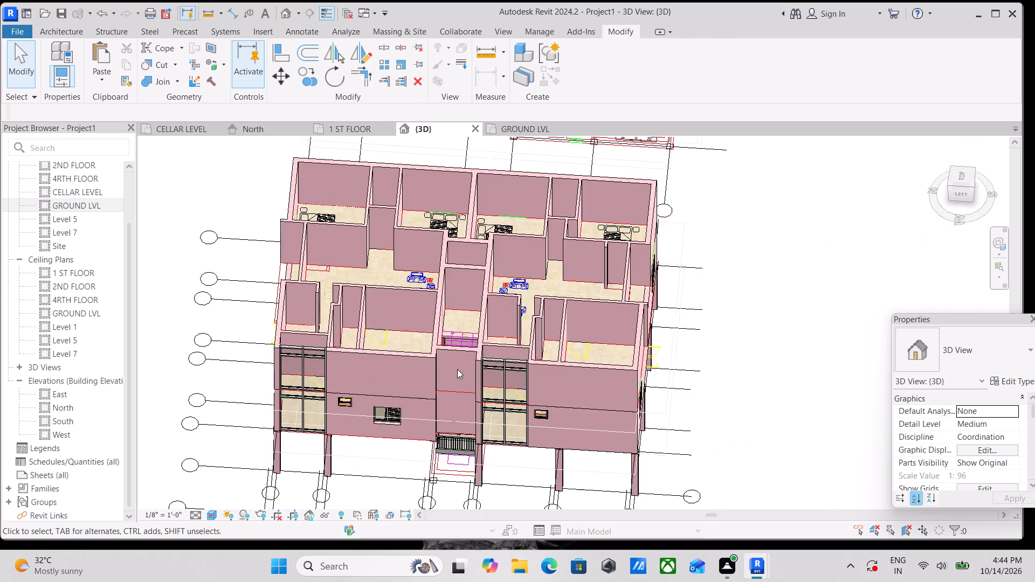
middle_drag(457, 369, 403, 382)
scroll(423, 412, up, 5)
scroll(366, 412, up, 2)
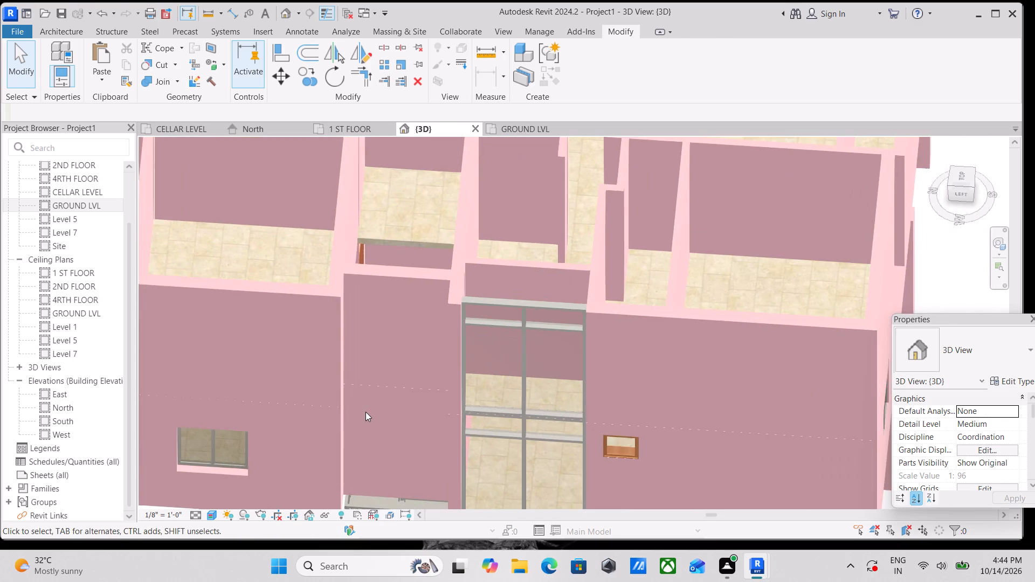
Examine the building's exterior in 3D from several corners, checking the windows, the double door and the Storefront curtain walls.
shift+middle_drag(358, 415, 424, 393)
middle_drag(411, 386, 171, 462)
scroll(436, 339, down, 4)
middle_drag(499, 334, 294, 466)
middle_drag(454, 302, 298, 427)
middle_drag(406, 346, 378, 407)
shift+middle_drag(378, 406, 401, 405)
middle_drag(420, 379, 421, 442)
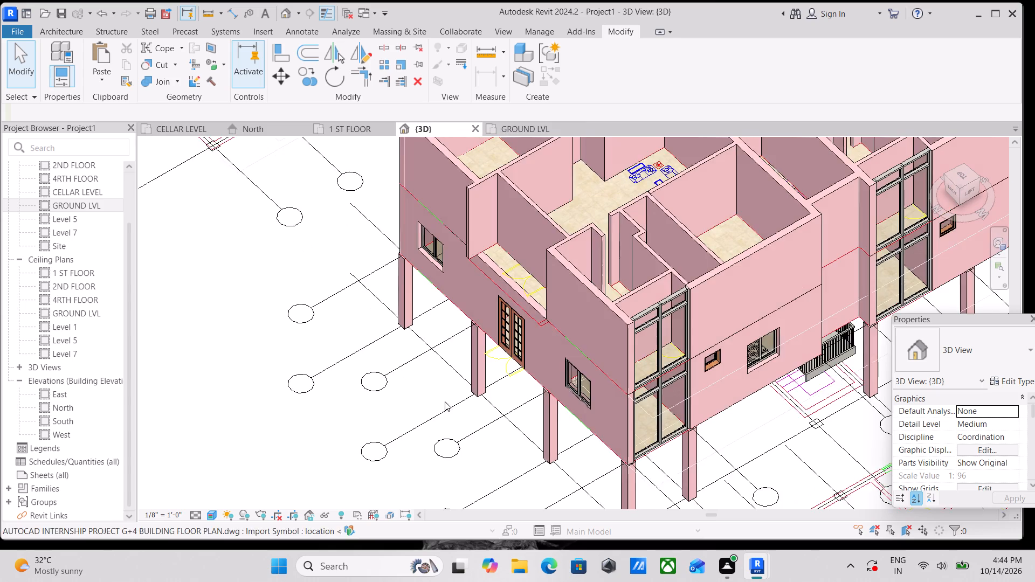
scroll(449, 398, down, 1)
middle_drag(470, 390, 470, 422)
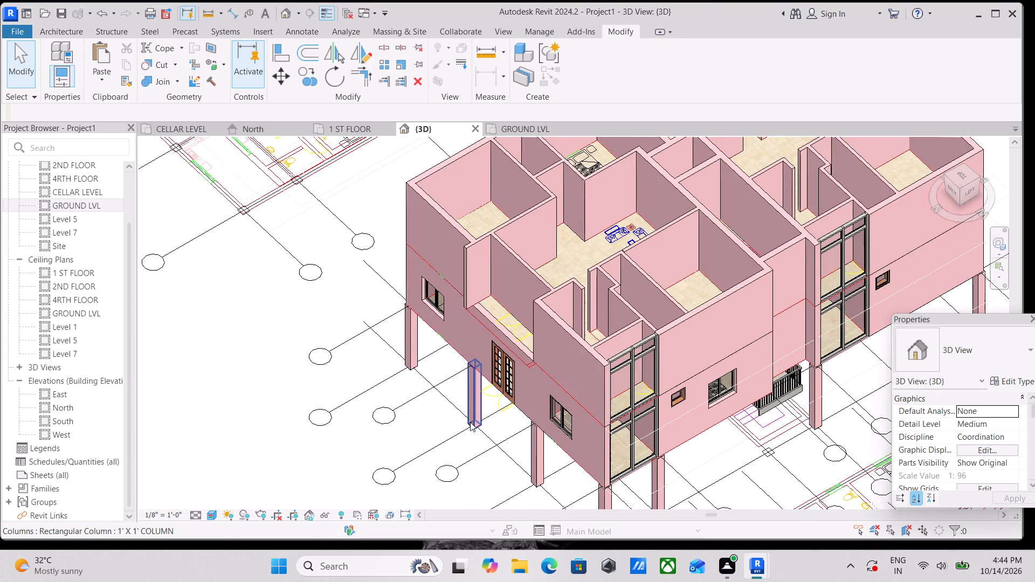
scroll(411, 316, up, 7)
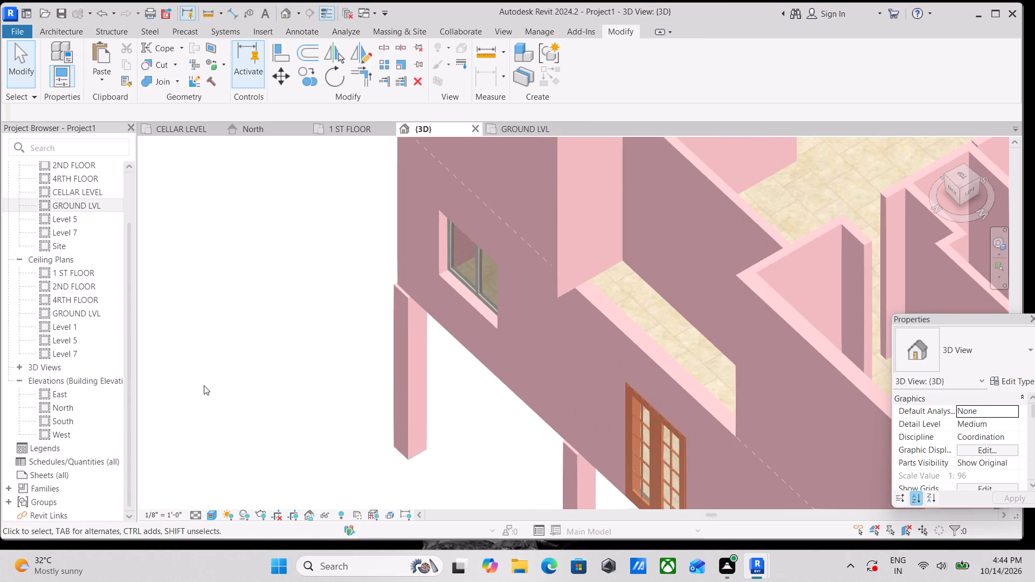
scroll(204, 385, down, 8)
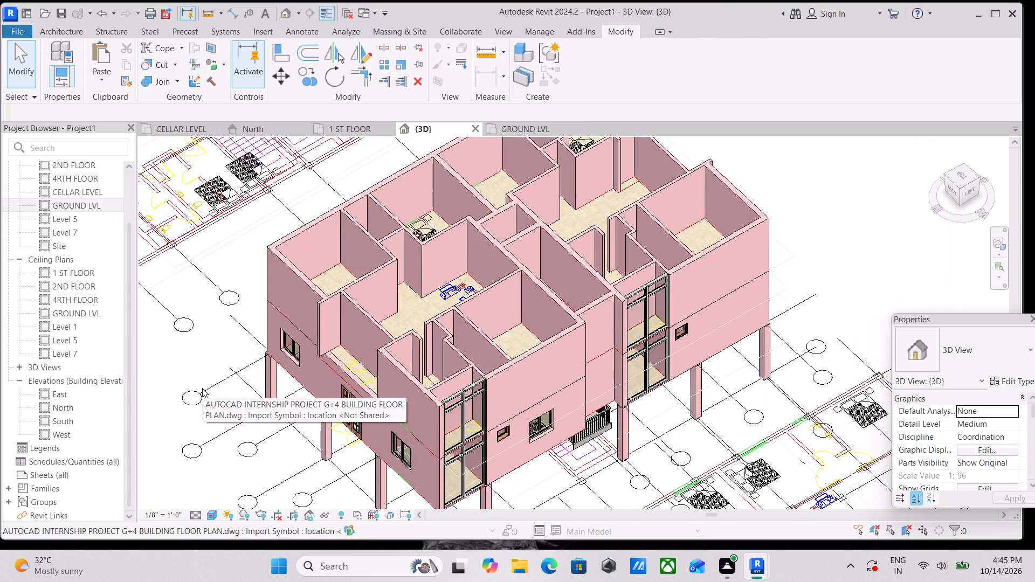
scroll(202, 388, down, 4)
scroll(329, 405, up, 8)
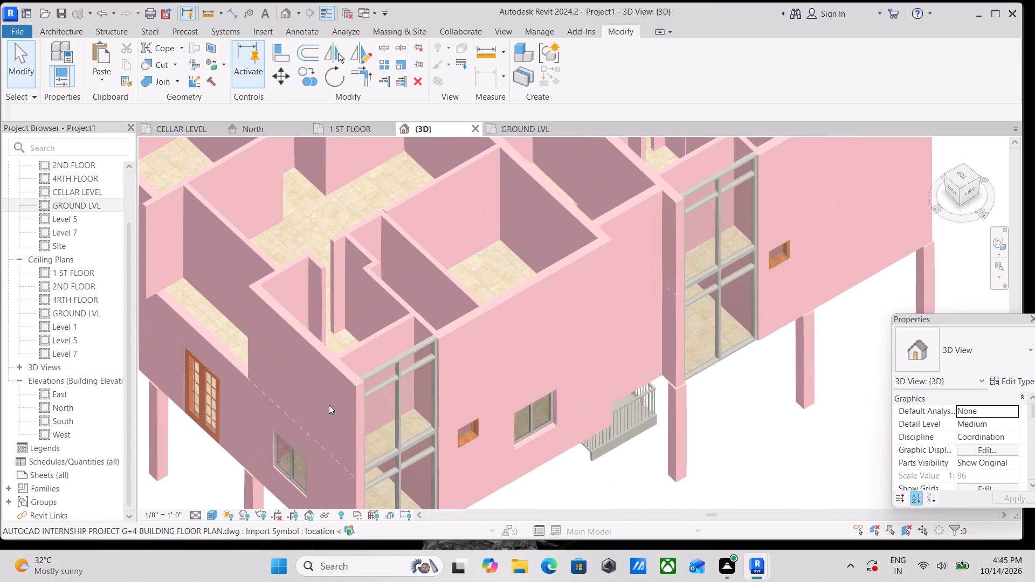
scroll(329, 405, down, 5)
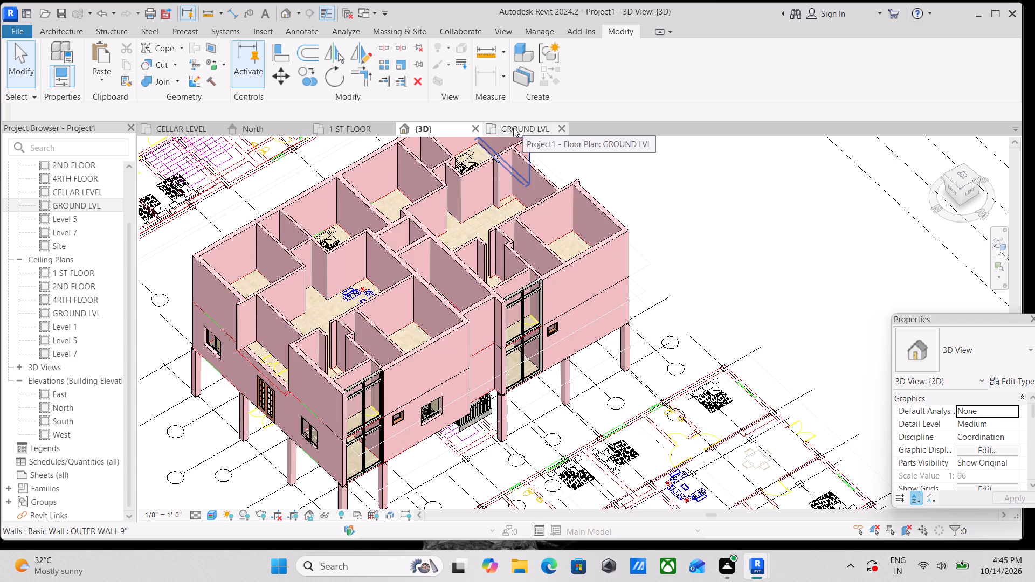
Place a similar w2 windows 4' x 4' window on GROUND LVL, in the bedroom's outer side wall between grids E and F.
click(505, 130)
scroll(402, 358, down, 2)
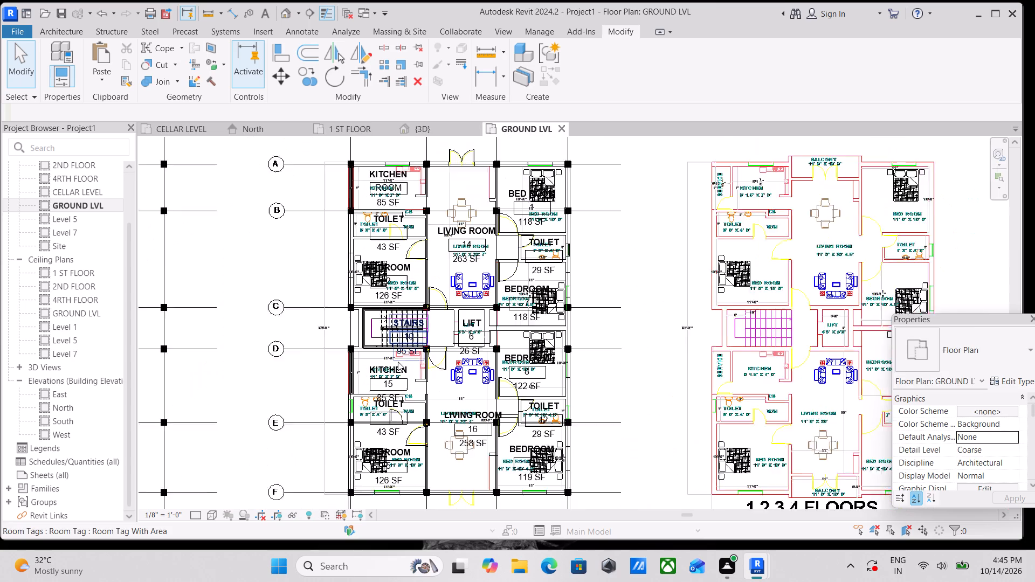
middle_drag(398, 362, 443, 244)
scroll(406, 277, up, 5)
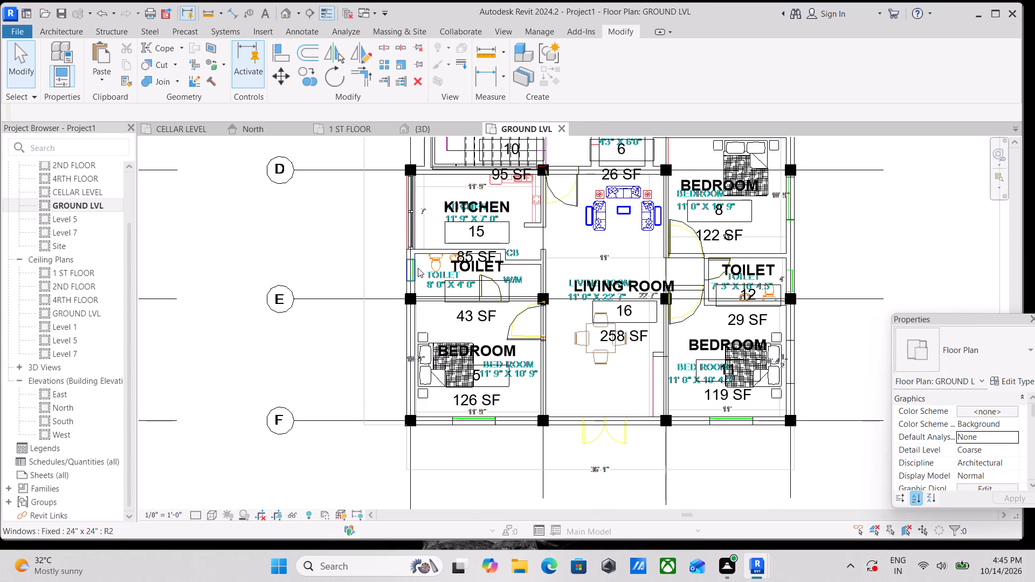
scroll(404, 372, up, 4)
middle_drag(418, 363, 433, 315)
middle_drag(430, 316, 408, 347)
scroll(430, 317, down, 1)
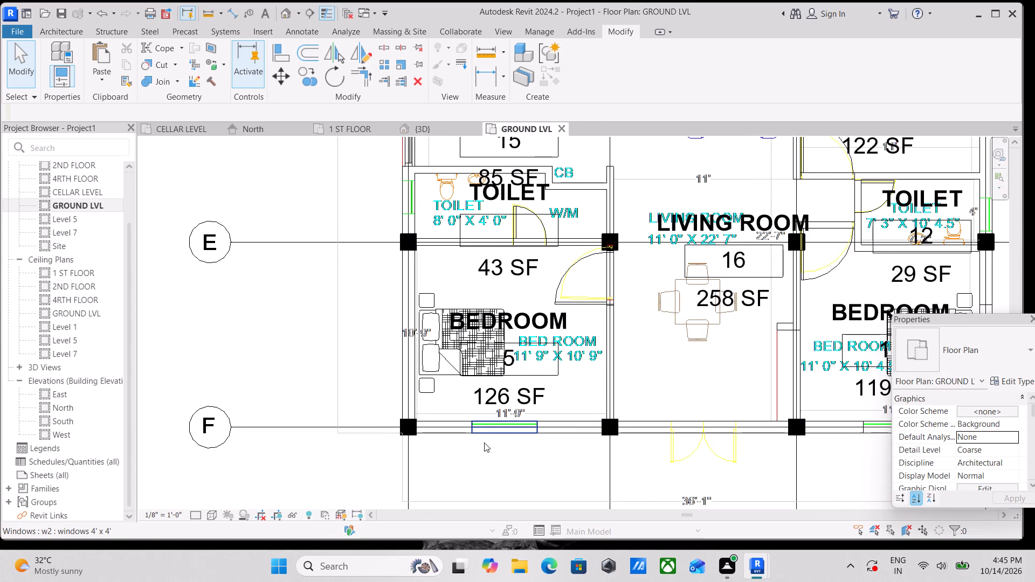
click(489, 434)
text(cs)
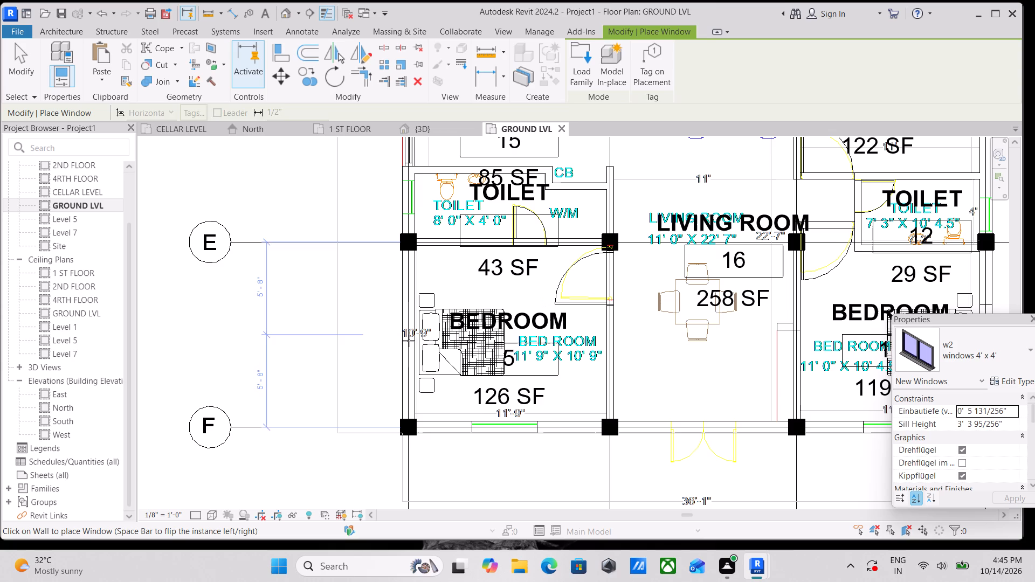
click(409, 341)
key(Escape)
scroll(416, 322, down, 2)
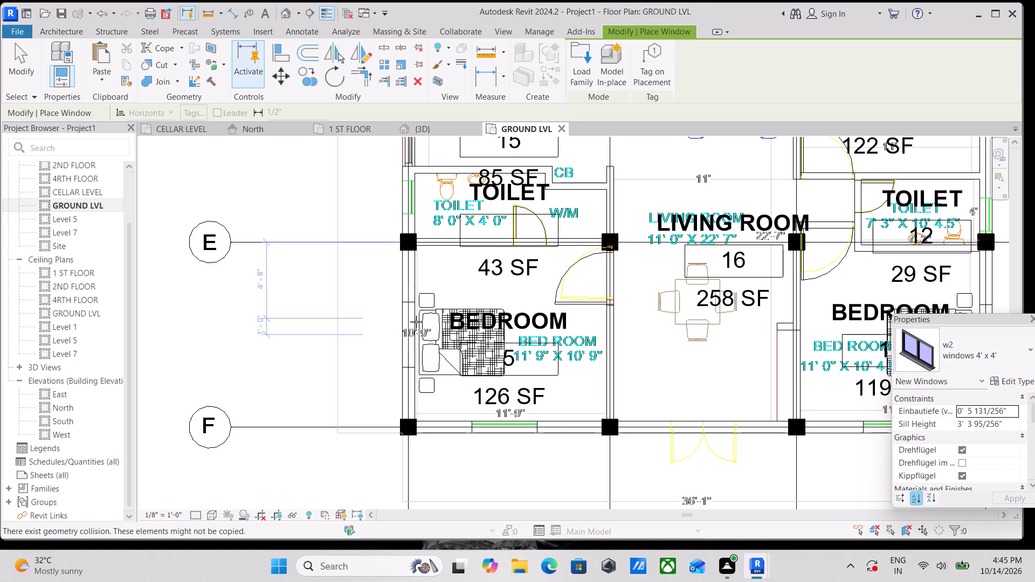
key(Escape)
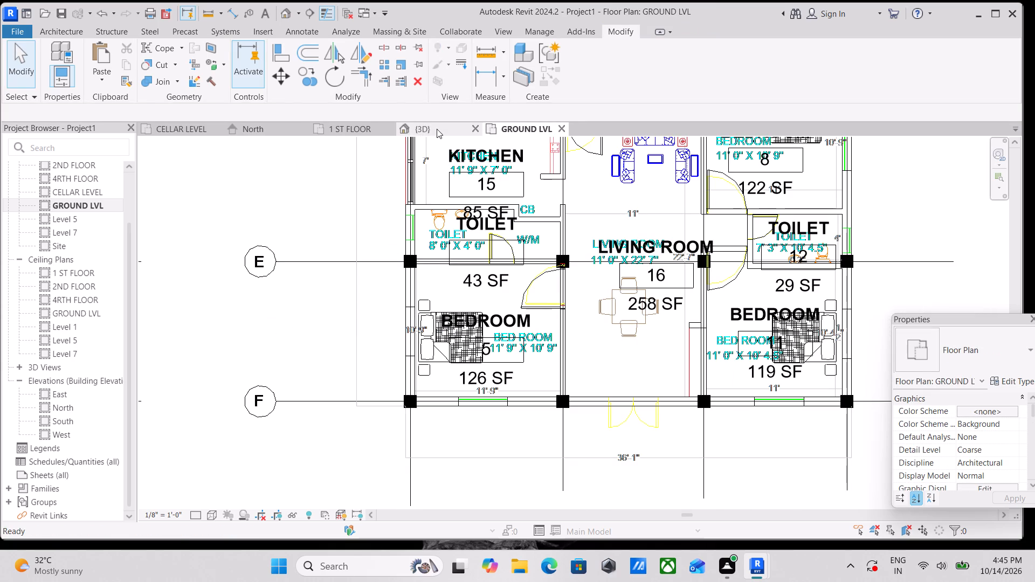
Examine the building in 3D, checking the GROUND LVL side wall windows and the 1 ST FLOOR rooms from above.
click(437, 129)
scroll(499, 350, down, 2)
scroll(420, 410, up, 2)
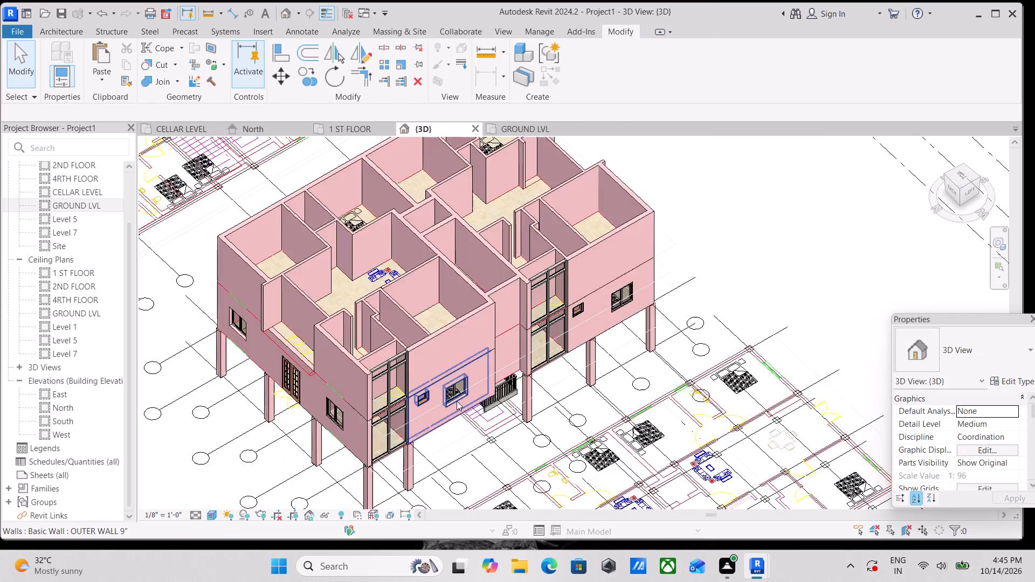
scroll(457, 401, up, 1)
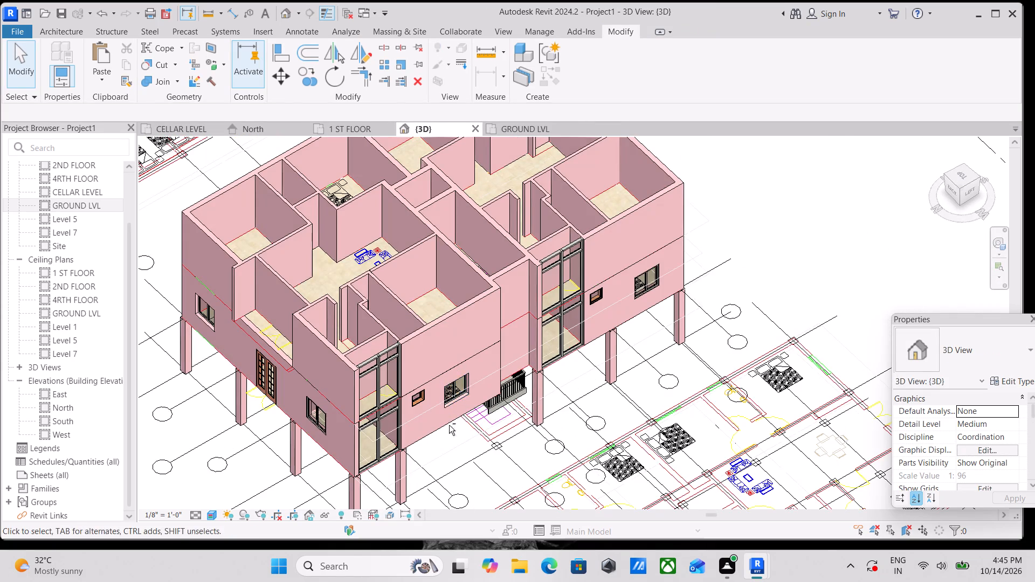
shift+middle_drag(449, 425, 434, 376)
middle_drag(391, 375, 461, 435)
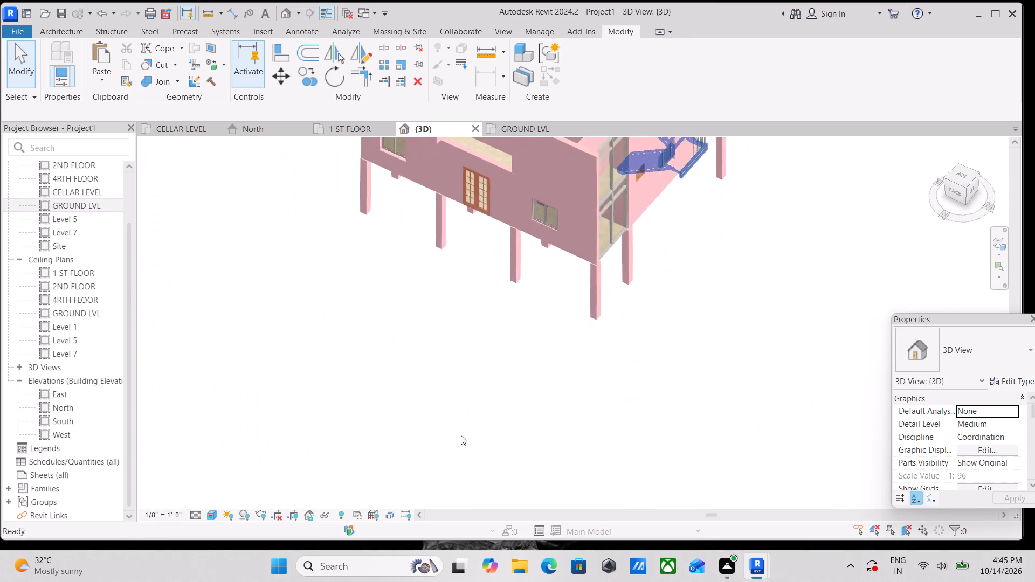
middle_drag(437, 357, 432, 488)
middle_drag(426, 329, 389, 435)
middle_drag(417, 346, 392, 406)
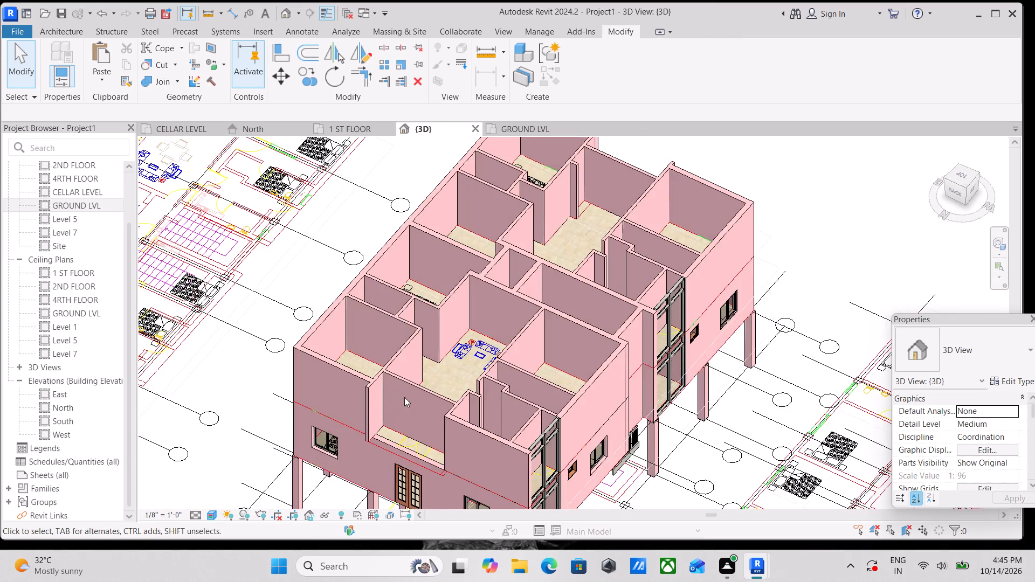
middle_drag(405, 396, 423, 433)
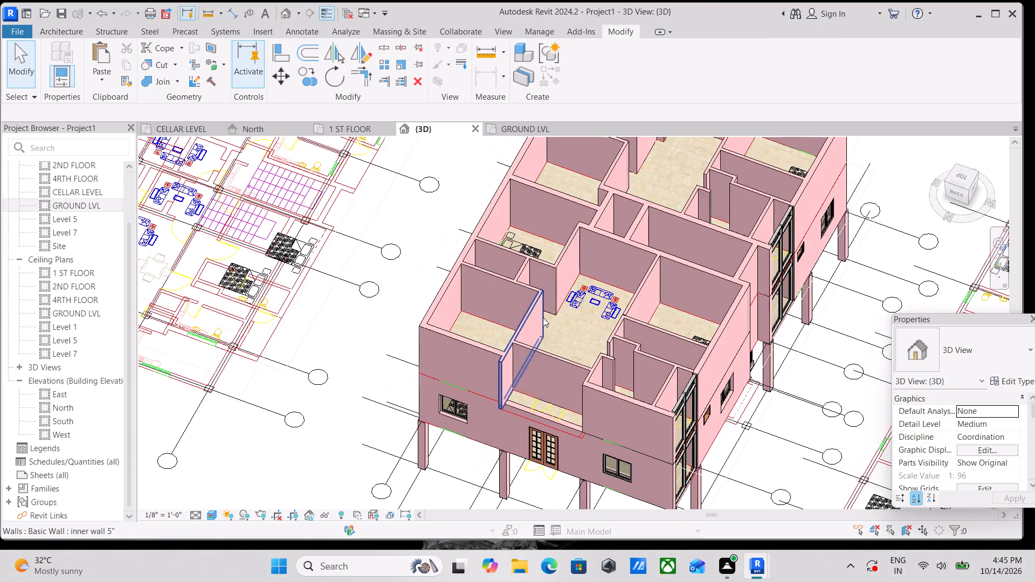
middle_drag(543, 318, 408, 401)
shift+middle_drag(471, 329, 454, 356)
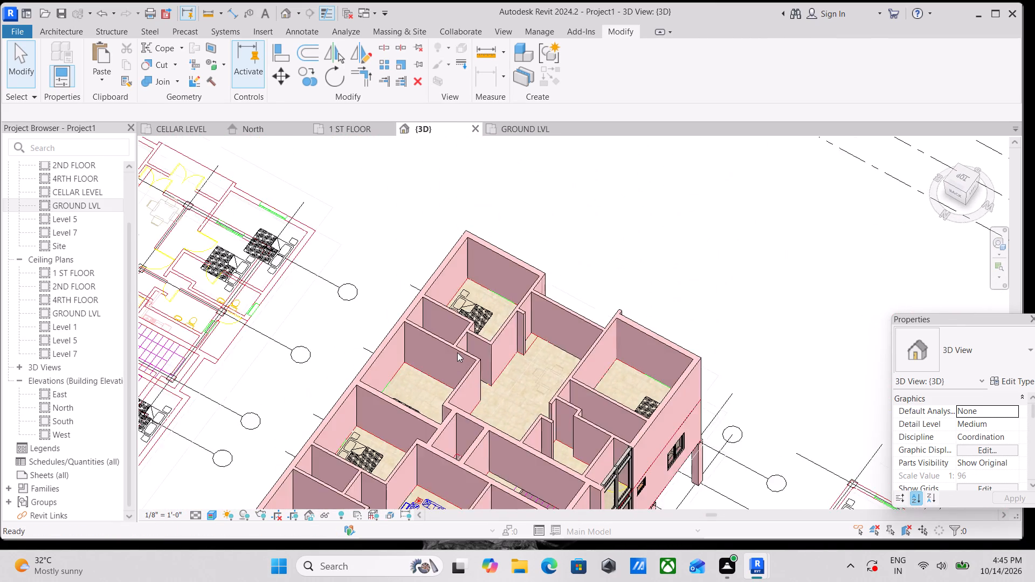
scroll(457, 352, down, 3)
middle_drag(457, 352, 285, 294)
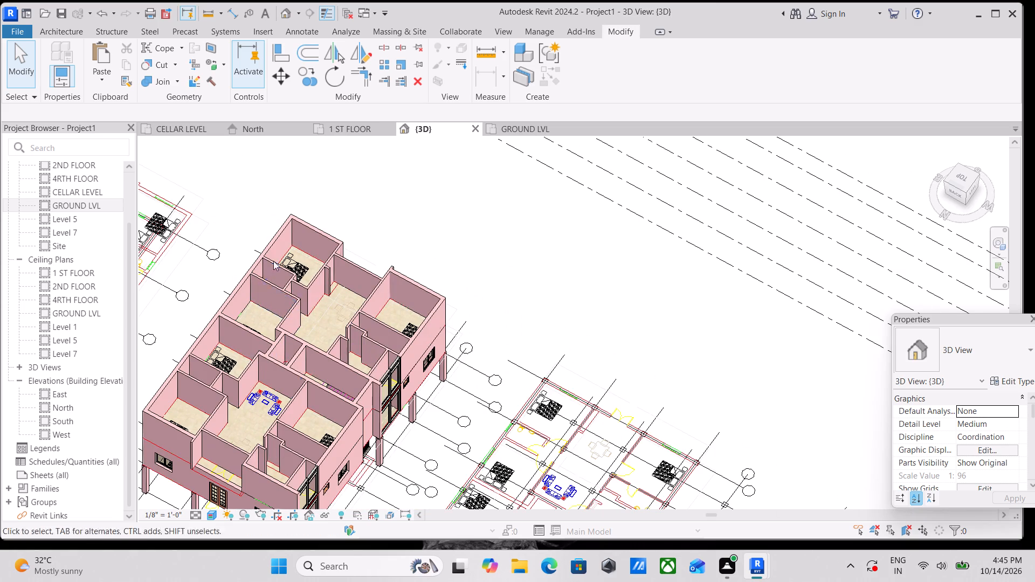
Examine the 1 ST FLOOR plan from the grid A balcony and kitchen down to the staircase, lift and second kitchen.
click(357, 128)
scroll(390, 198, down, 2)
middle_drag(404, 290, 409, 163)
middle_drag(385, 325, 385, 315)
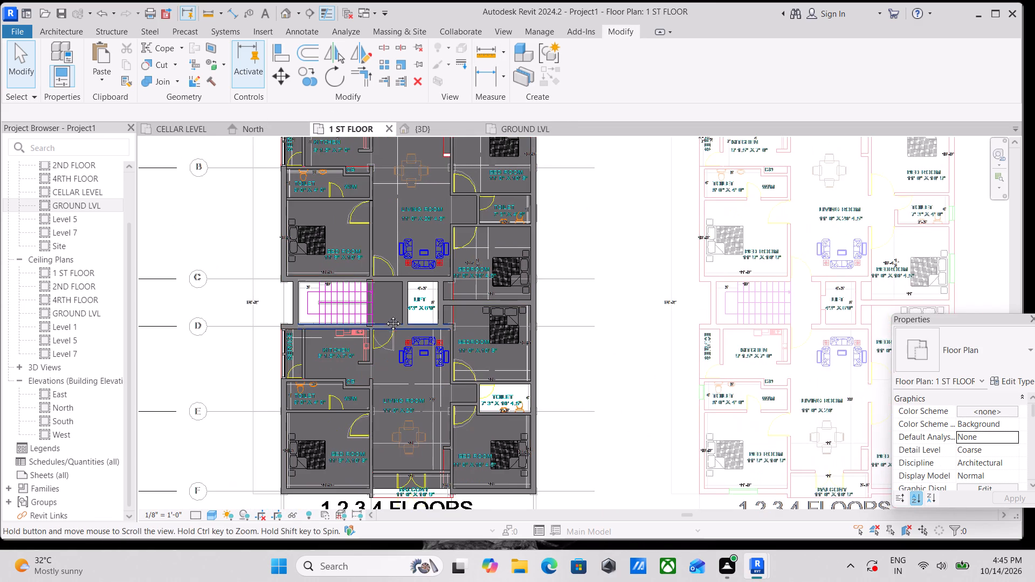
middle_drag(385, 315, 390, 250)
scroll(370, 244, down, 1)
middle_drag(370, 244, 385, 387)
scroll(347, 259, up, 3)
scroll(292, 210, up, 4)
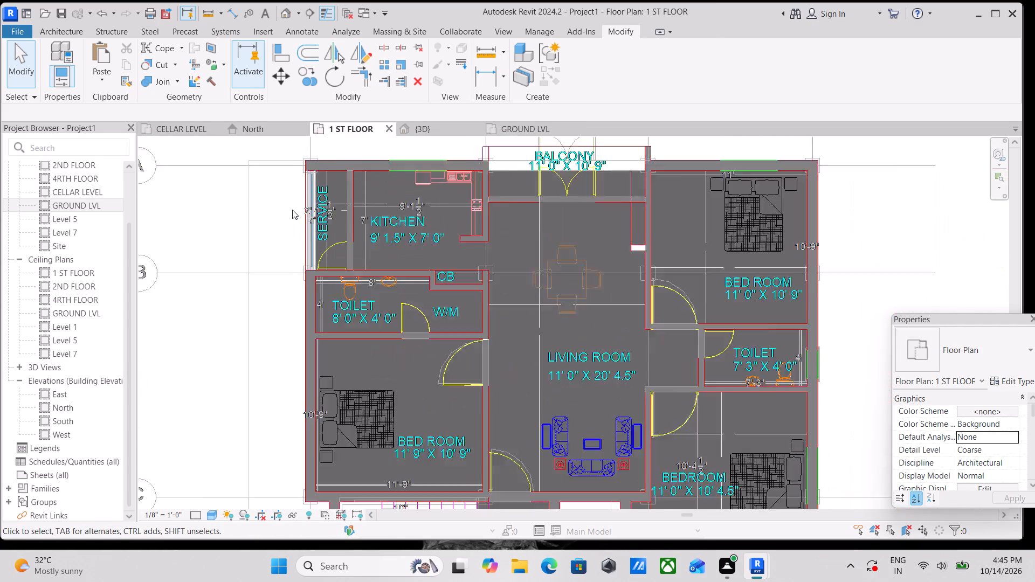
scroll(292, 210, up, 4)
scroll(292, 210, down, 3)
scroll(359, 275, down, 3)
middle_drag(359, 275, 327, 225)
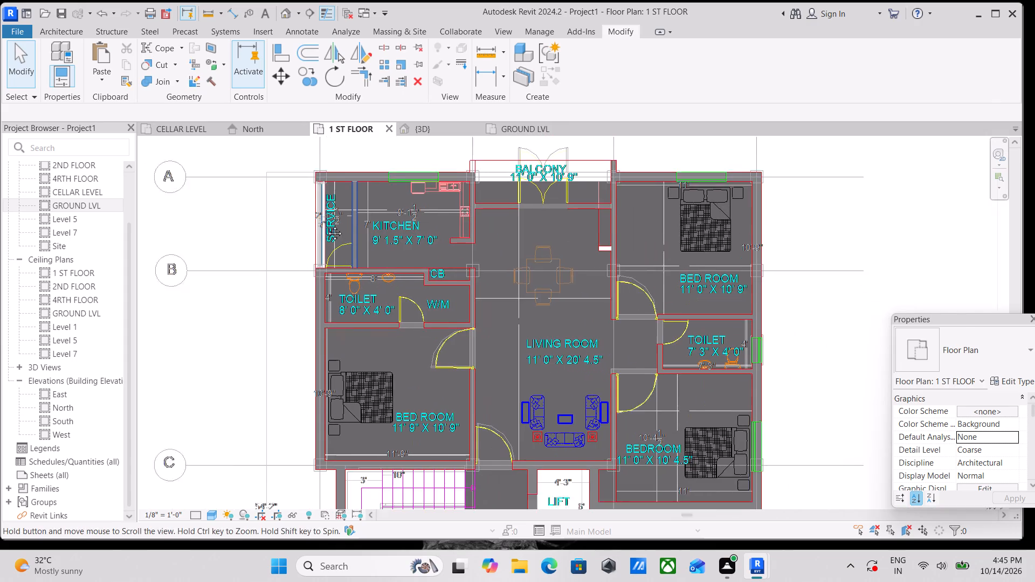
middle_drag(327, 225, 305, 192)
middle_drag(334, 312, 307, 199)
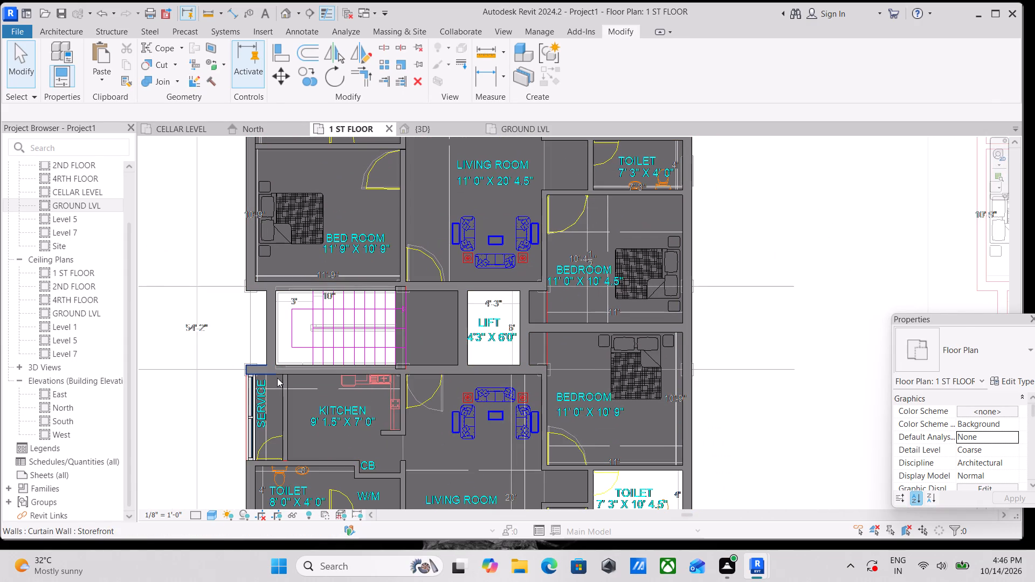
middle_drag(277, 378, 277, 309)
scroll(274, 308, down, 4)
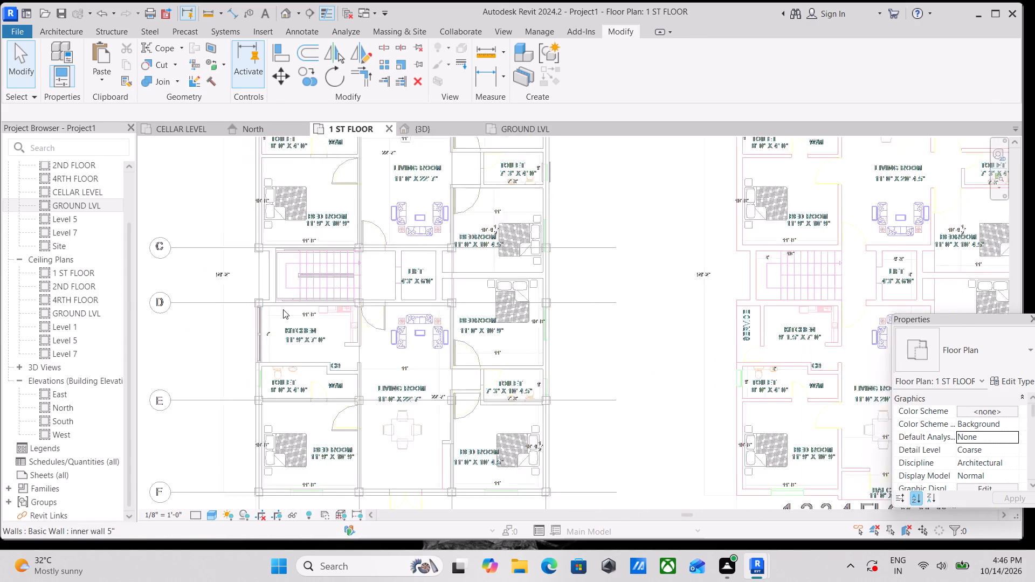
Examine the 1 ST FLOOR living room, bedrooms and balcony opening near grid F against the CAD layout.
middle_drag(313, 420, 311, 285)
scroll(385, 346, up, 3)
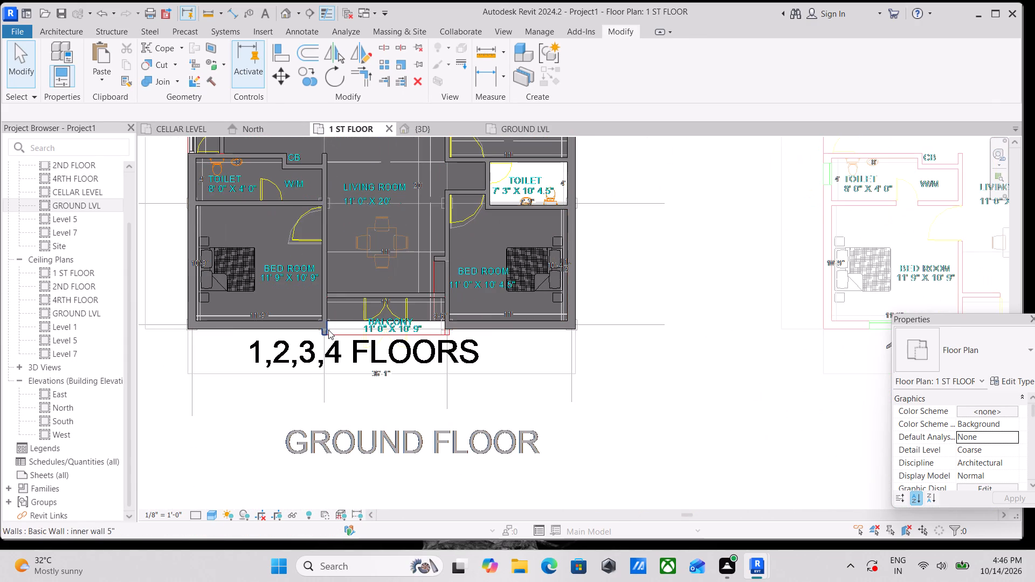
middle_drag(329, 332, 360, 373)
scroll(399, 336, up, 4)
middle_drag(395, 325, 368, 393)
scroll(381, 362, up, 1)
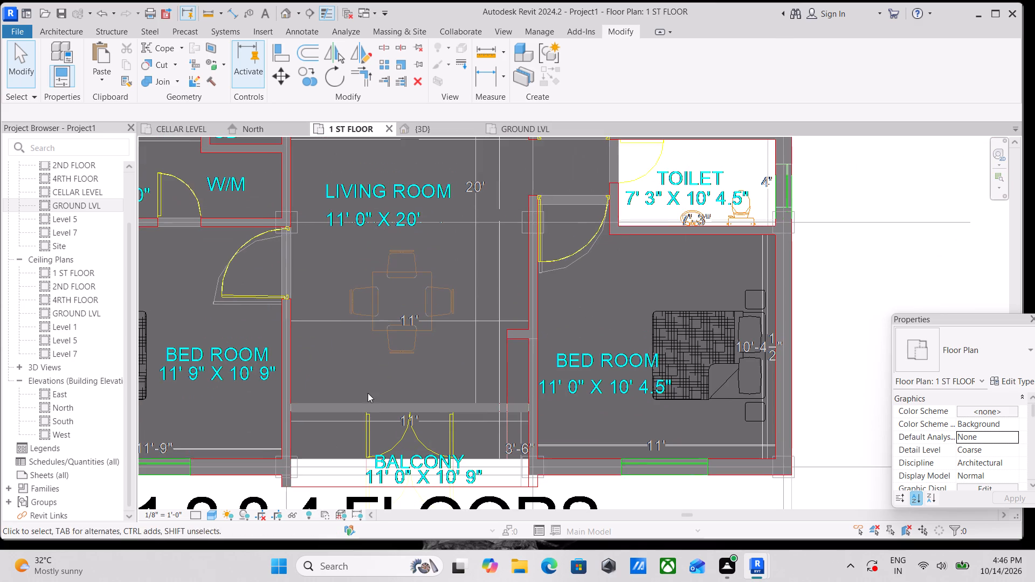
middle_drag(352, 256, 347, 317)
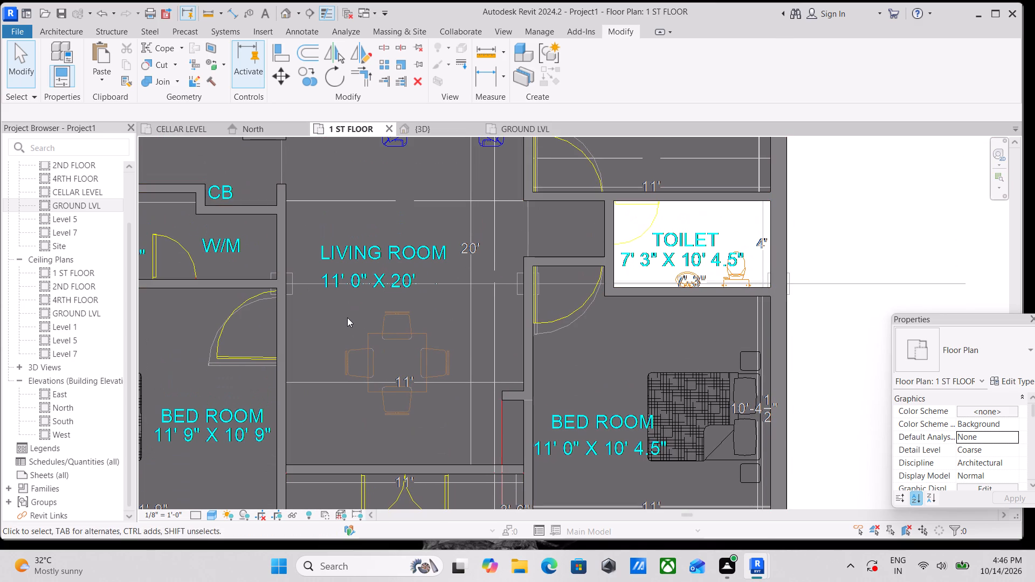
Load the Door_Arched_Single_French_Glass_Wood_Exterior family from the Windows folder for door placement on 1 ST FLOOR.
text(dr)
scroll(401, 296, down, 3)
middle_drag(408, 299, 397, 253)
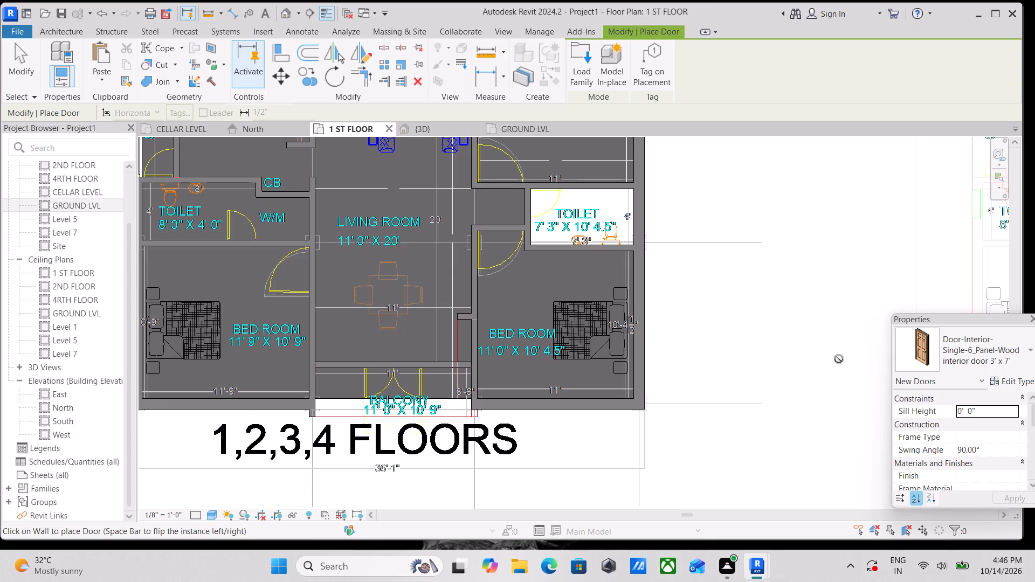
click(581, 70)
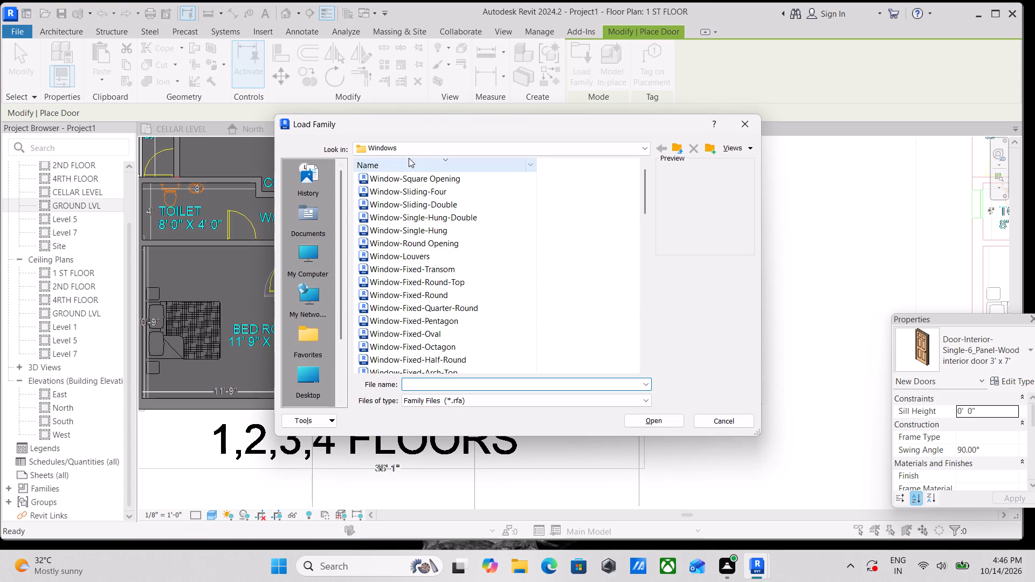
scroll(425, 301, down, 6)
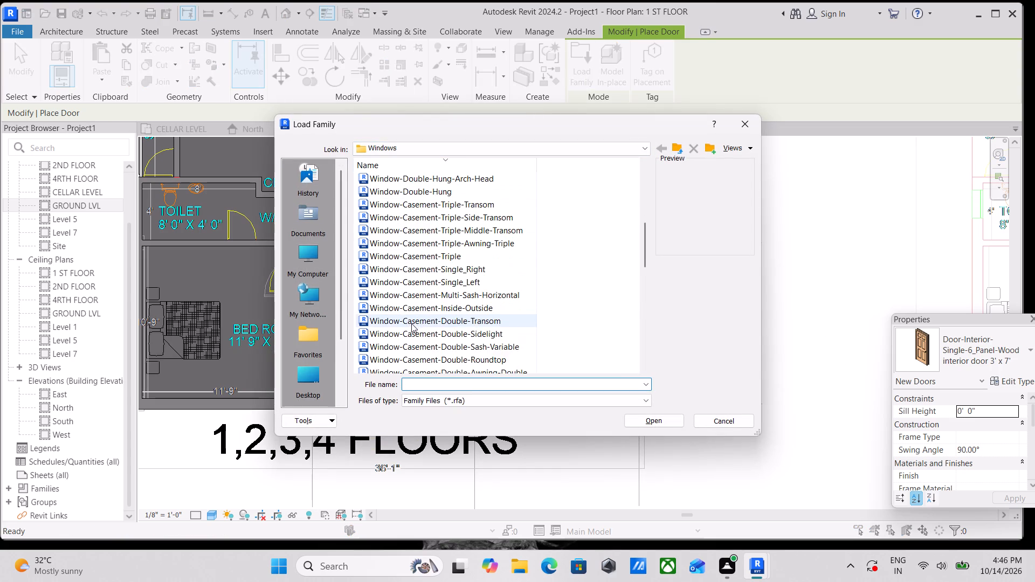
click(412, 320)
scroll(418, 309, down, 4)
click(417, 309)
scroll(417, 309, down, 4)
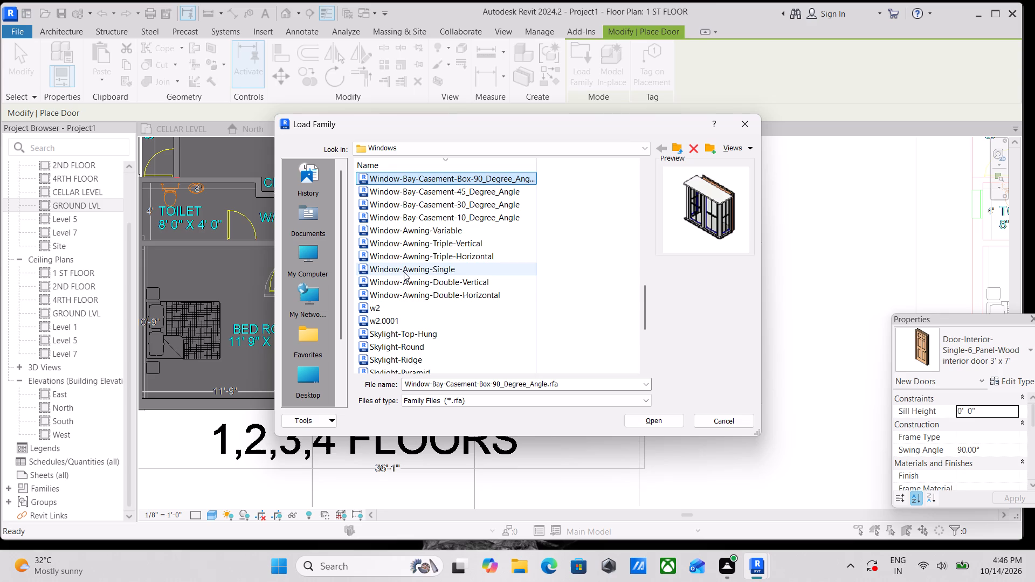
click(404, 272)
click(403, 281)
click(403, 288)
scroll(403, 289, down, 1)
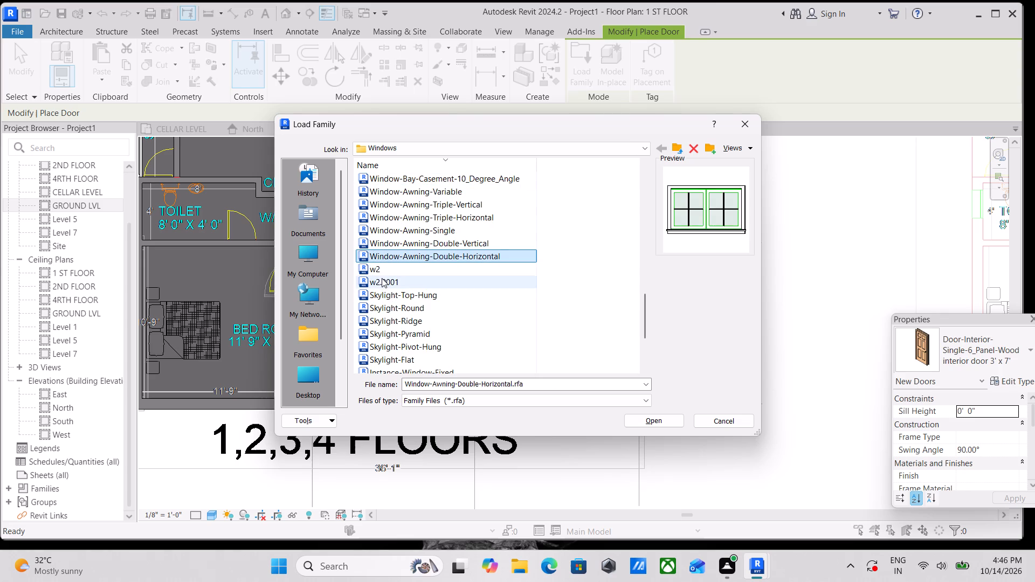
click(381, 271)
click(384, 282)
click(386, 294)
scroll(386, 302, down, 2)
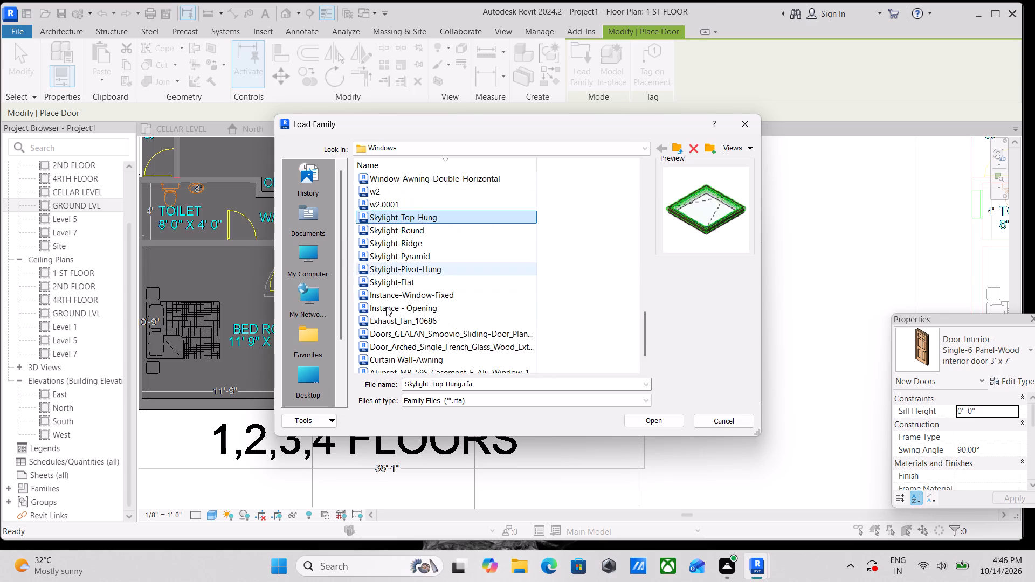
click(388, 292)
click(390, 275)
scroll(397, 312, down, 2)
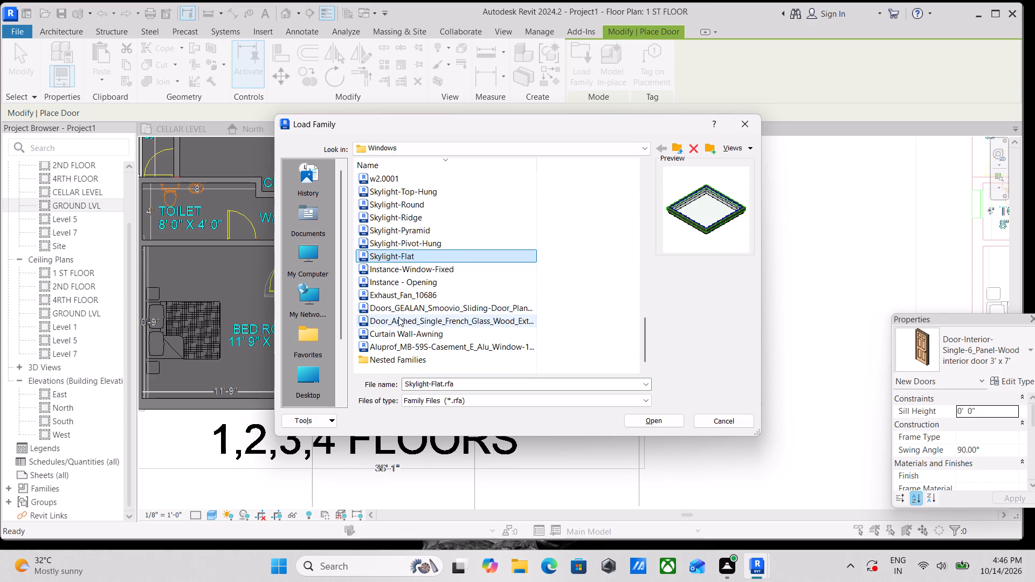
click(398, 317)
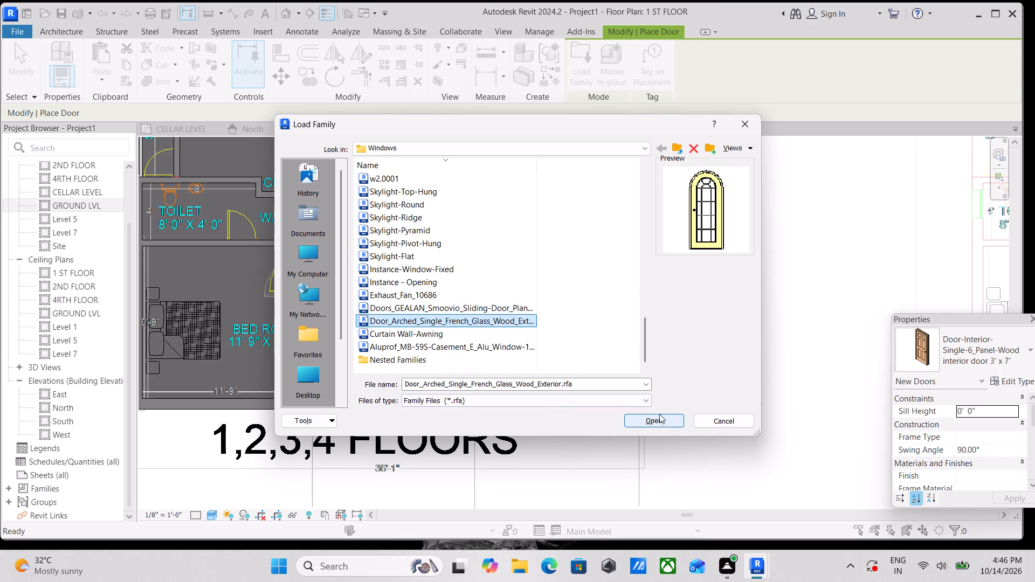
click(668, 413)
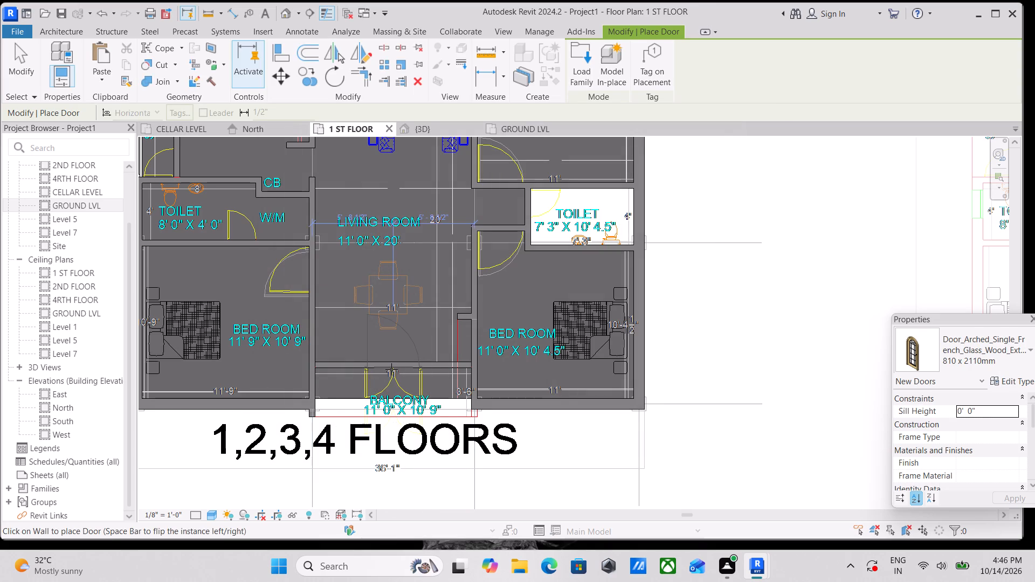
Duplicate the arched French door's 810 x 2110mm type as 4' x 7' french door.
click(1012, 379)
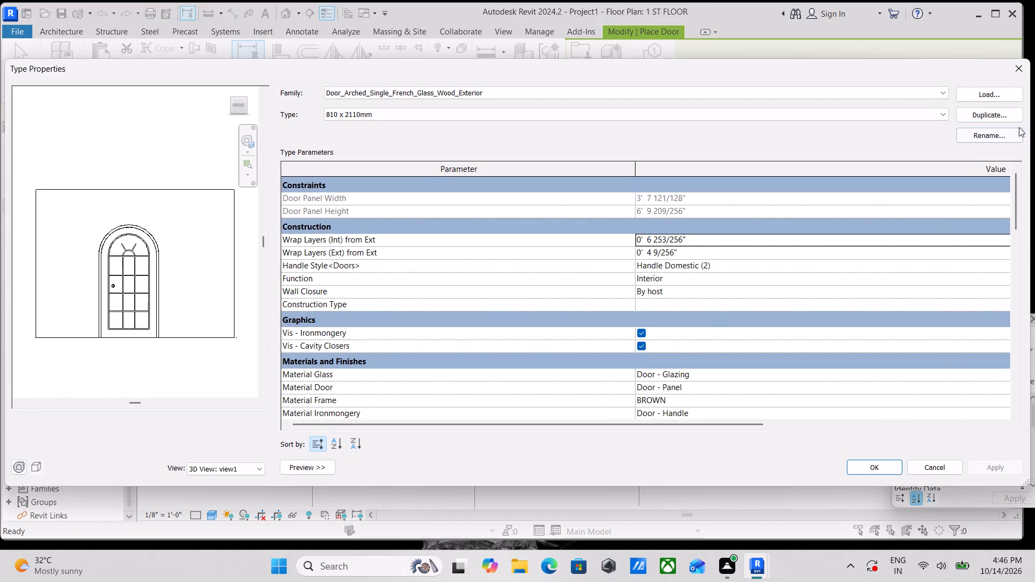
click(993, 115)
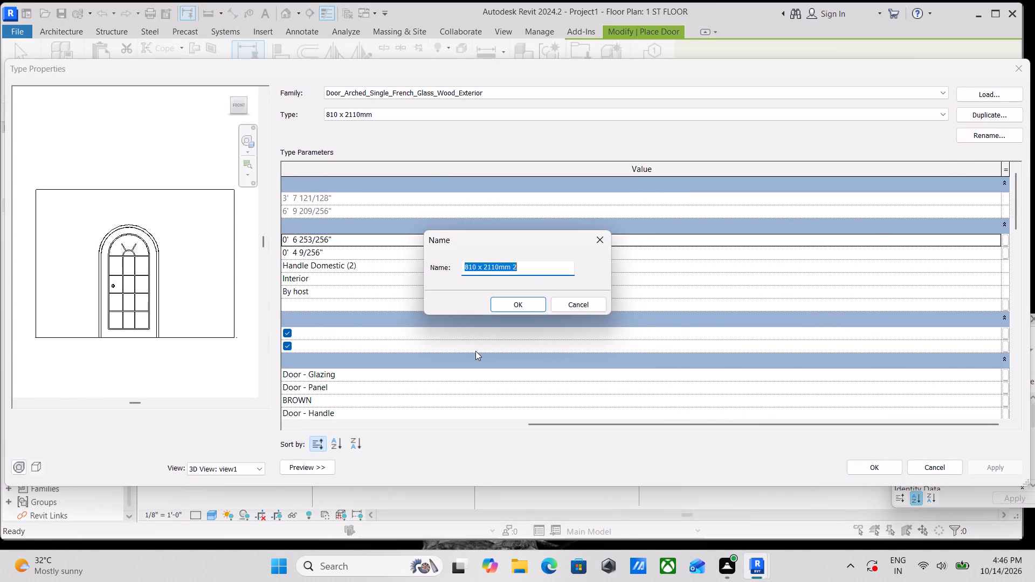
key(BackSpace)
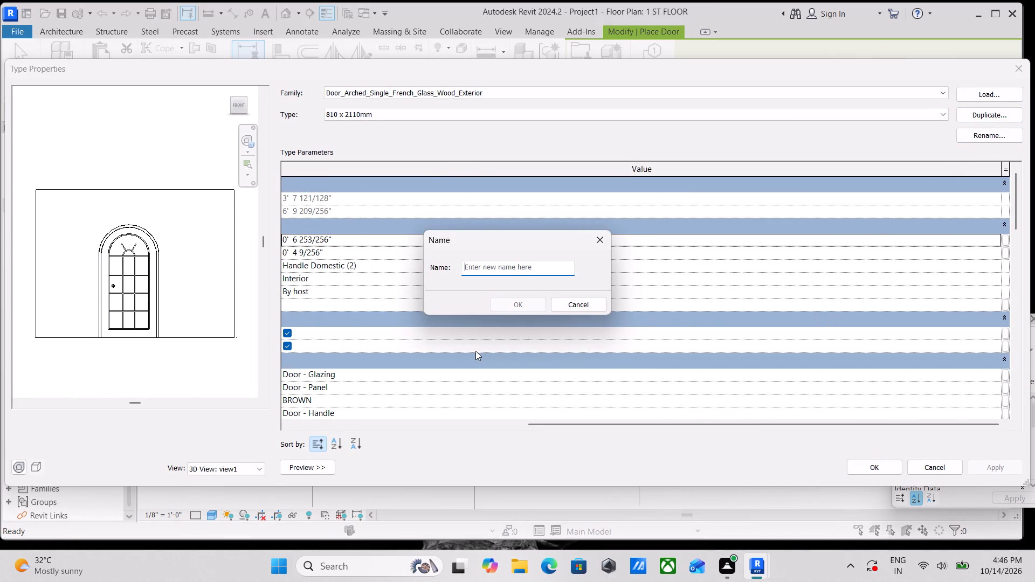
key(4)
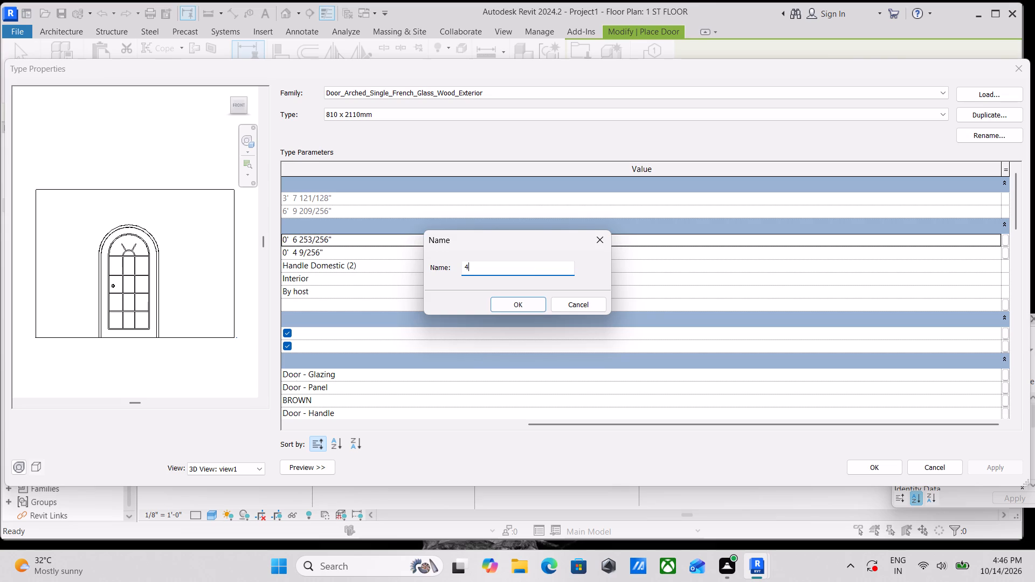
key(apostrophe)
key(space)
text(x 7)
key(space)
key(BackSpace)
text(' french)
key(space)
text(door)
key(Return)
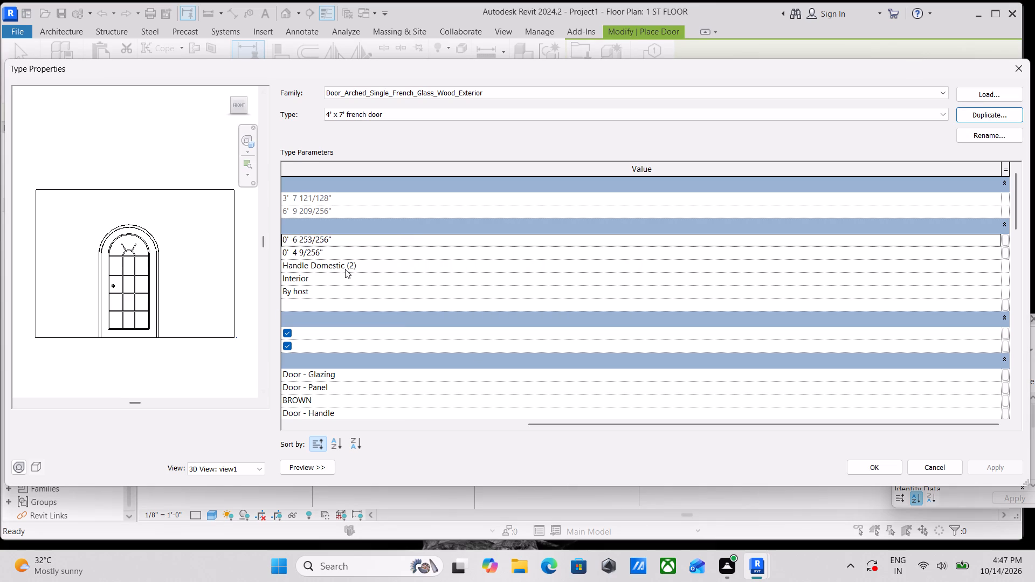
Examine the dimension parameters of the 4' x 7' french door type, checking its width and height values.
scroll(299, 313, down, 2)
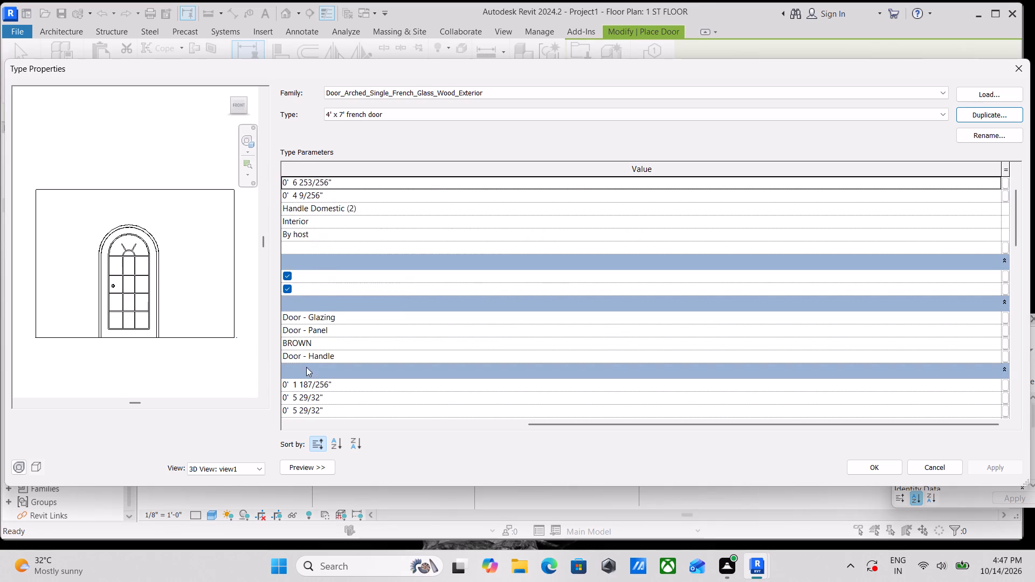
scroll(321, 377, down, 2)
scroll(364, 380, down, 3)
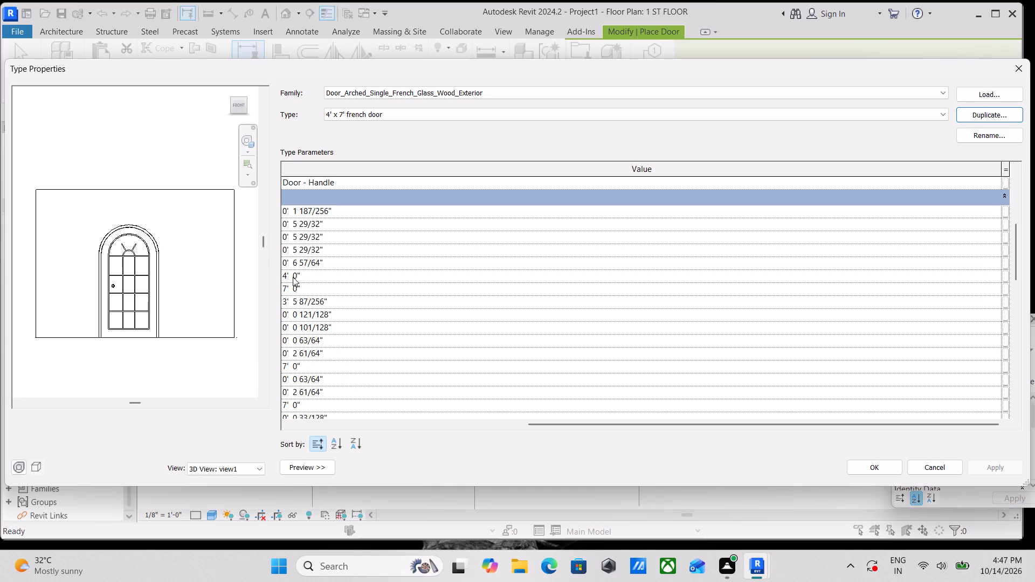
scroll(685, 351, up, 1)
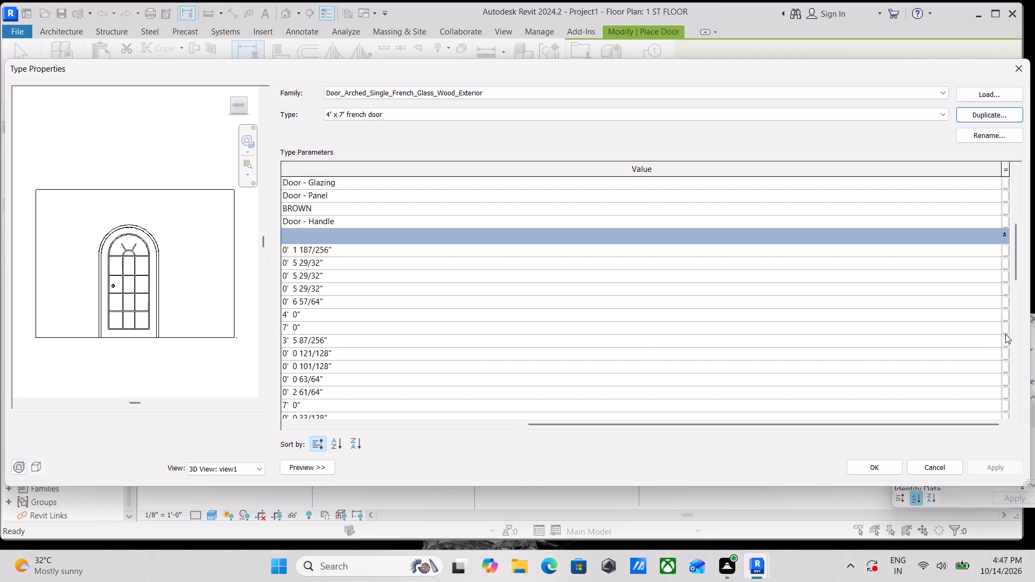
drag(1005, 334, 955, 338)
drag(289, 317, 335, 324)
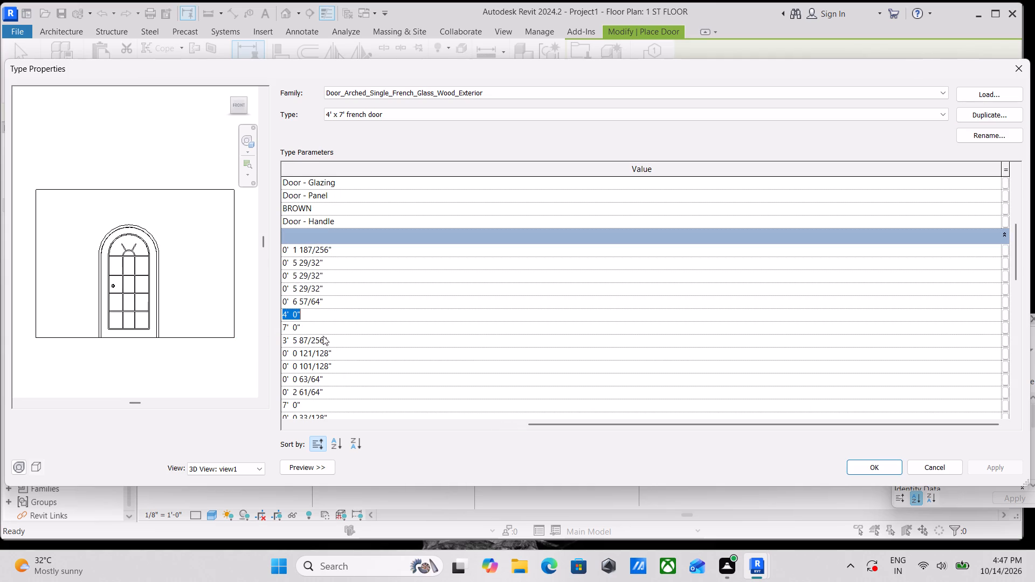
click(287, 328)
click(292, 322)
click(319, 324)
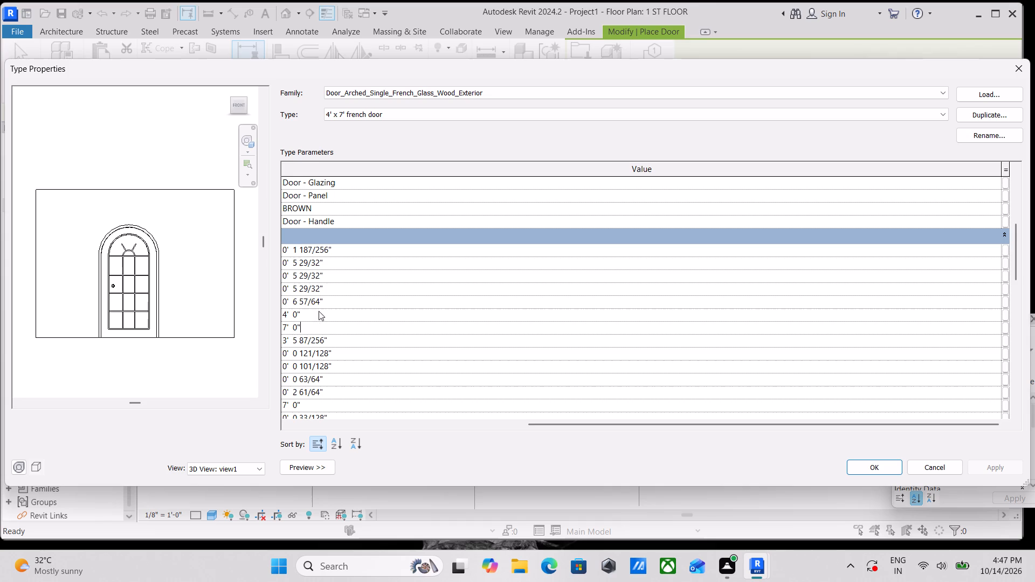
click(318, 308)
click(315, 311)
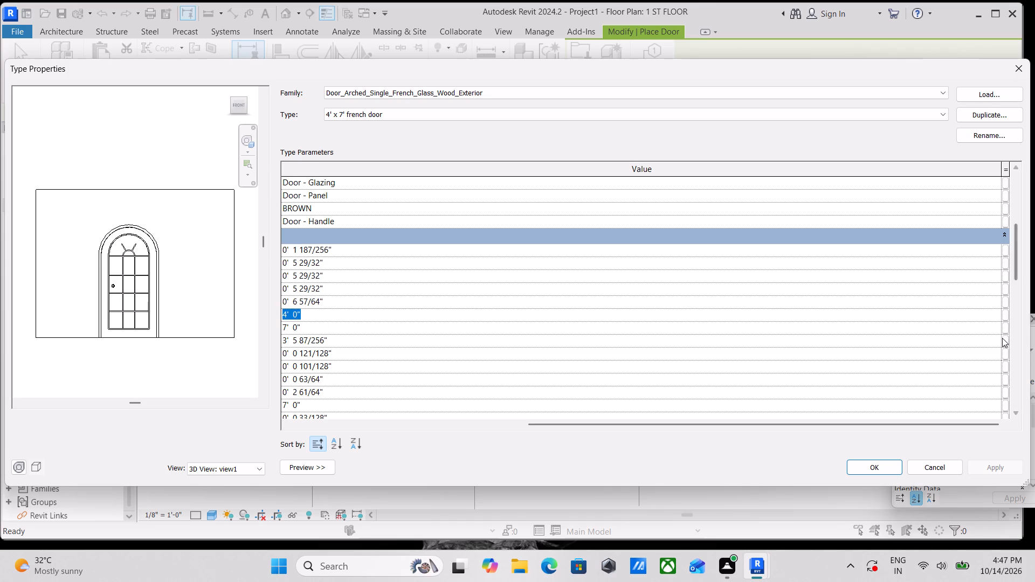
drag(1004, 338, 984, 339)
click(1005, 343)
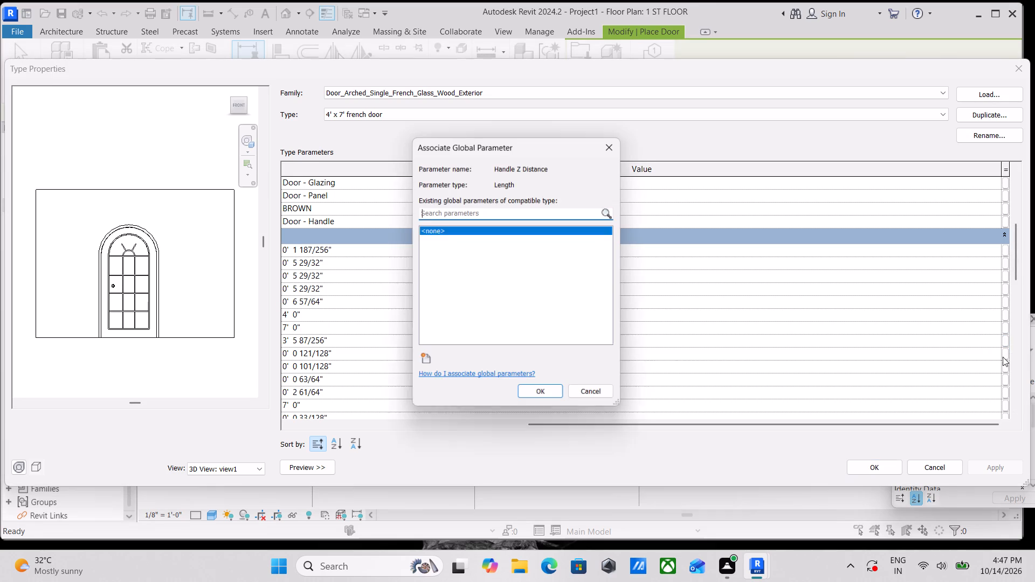
click(613, 148)
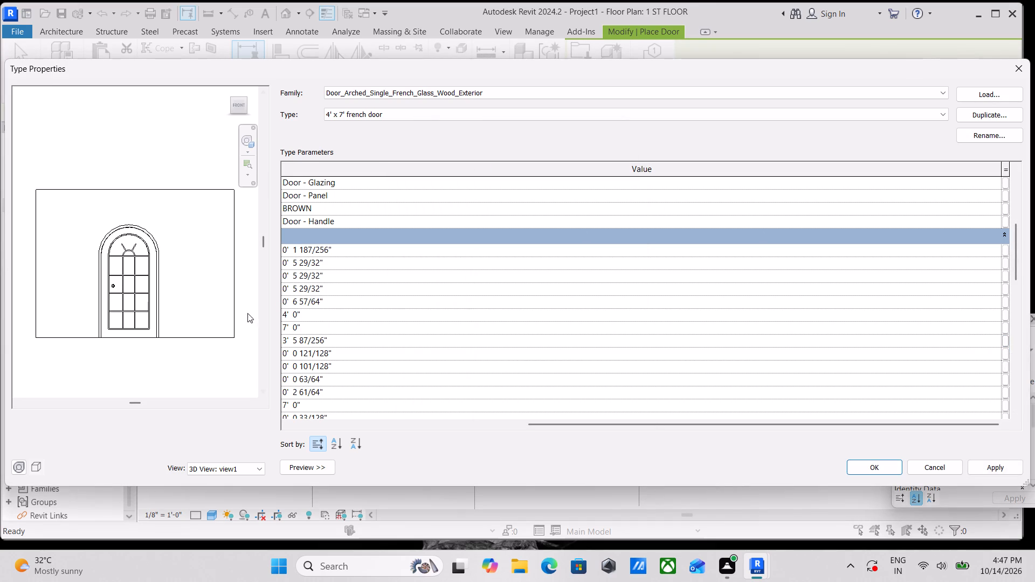
Examine the French door's preview and its remaining type parameters, from construction and materials to analytical and identity data.
scroll(240, 313, up, 2)
drag(263, 244, 227, 243)
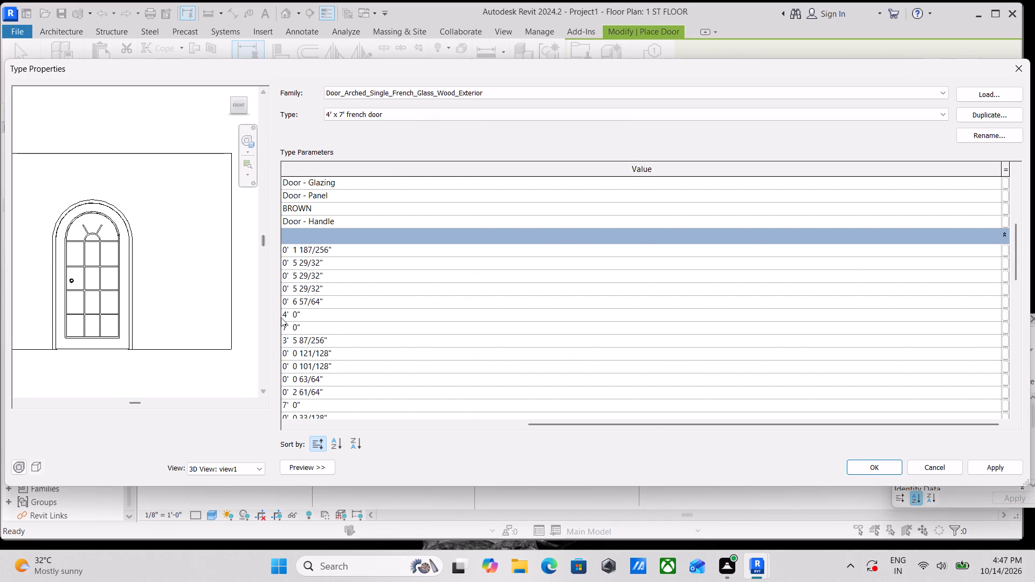
drag(286, 233, 343, 239)
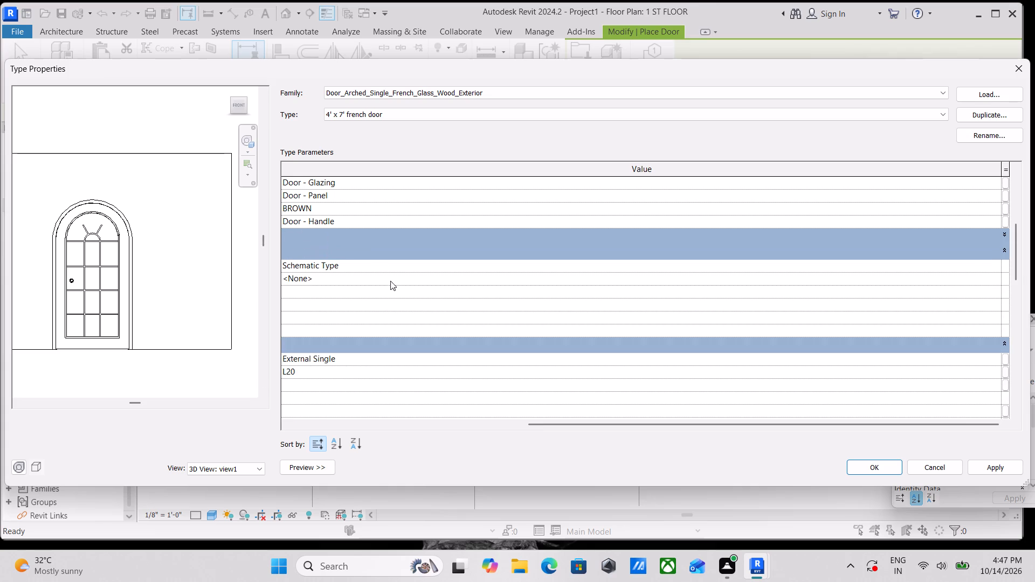
drag(383, 303, 494, 315)
drag(364, 283, 481, 284)
scroll(495, 278, up, 2)
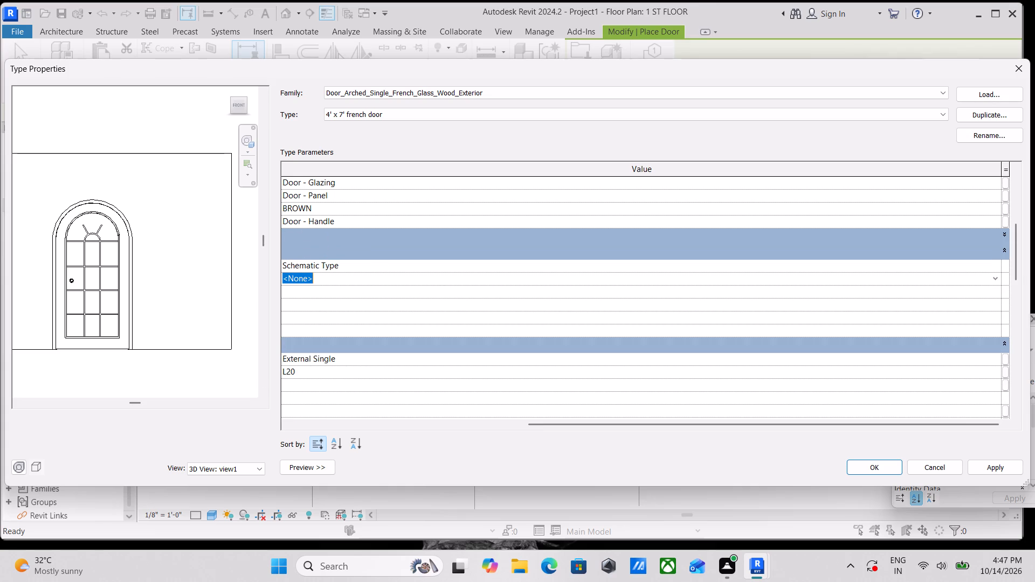
scroll(495, 278, up, 1)
scroll(301, 254, up, 3)
scroll(629, 262, up, 6)
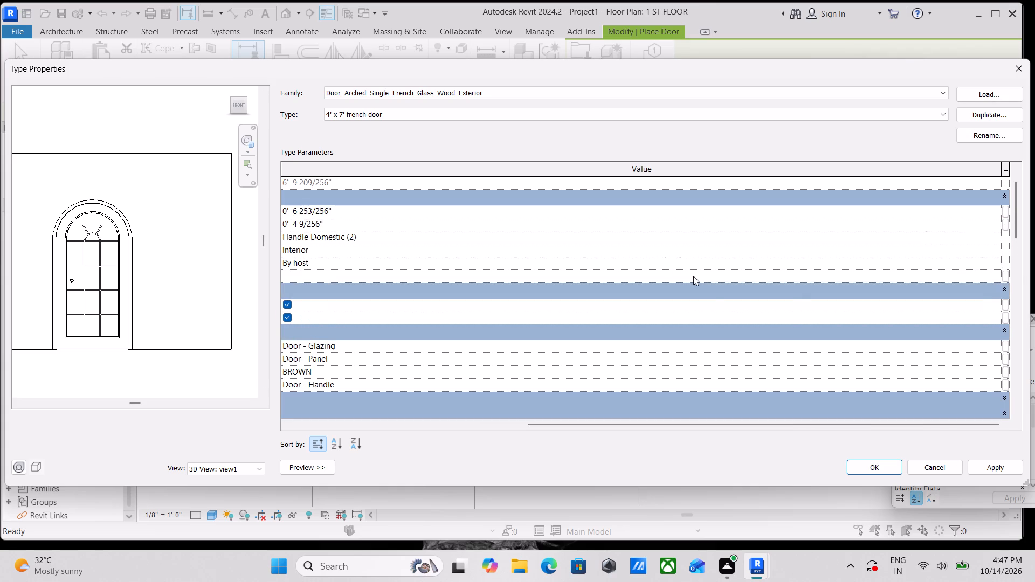
drag(786, 280, 705, 283)
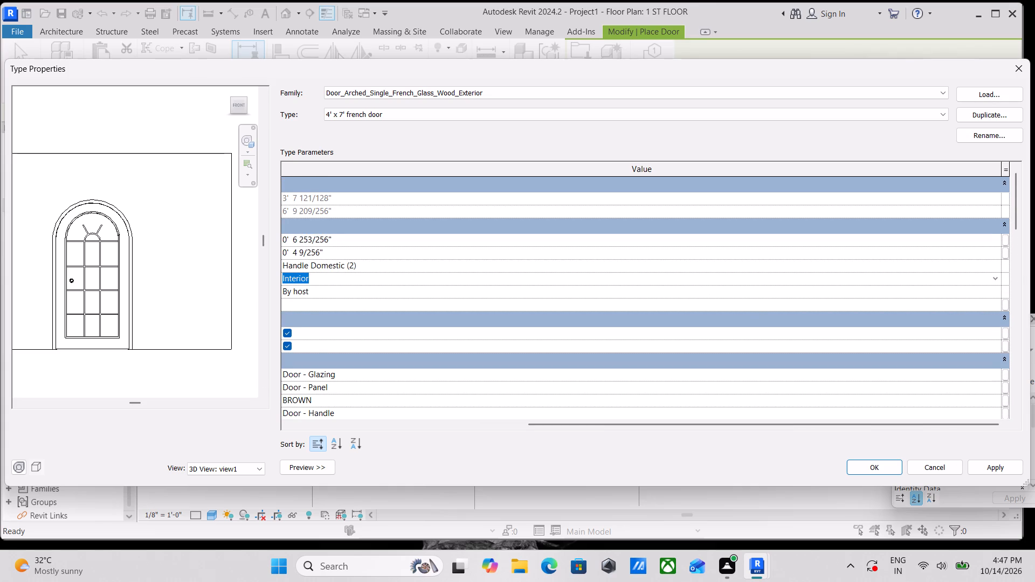
scroll(586, 343, down, 5)
scroll(411, 308, down, 2)
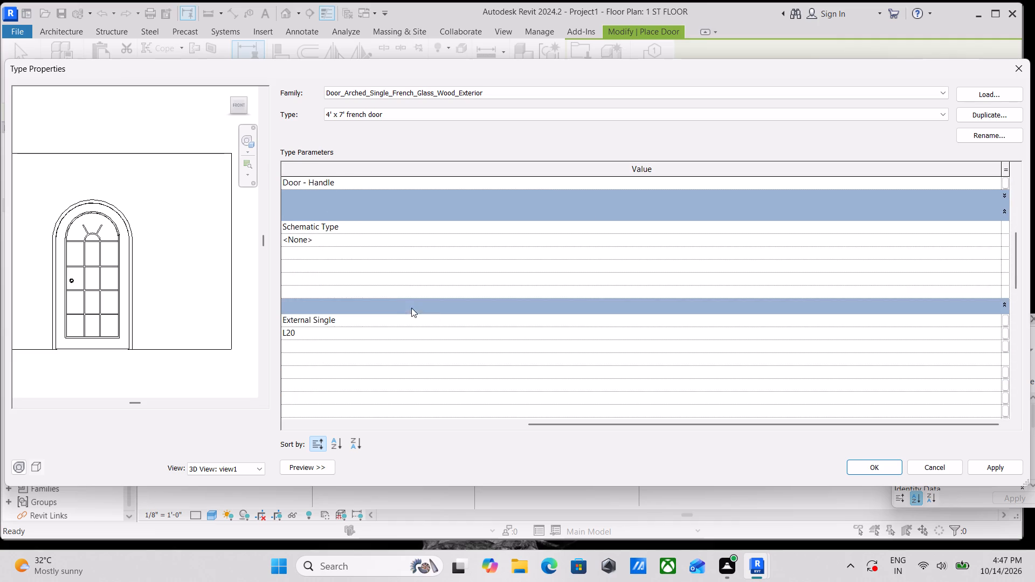
scroll(433, 304, down, 3)
scroll(409, 330, up, 10)
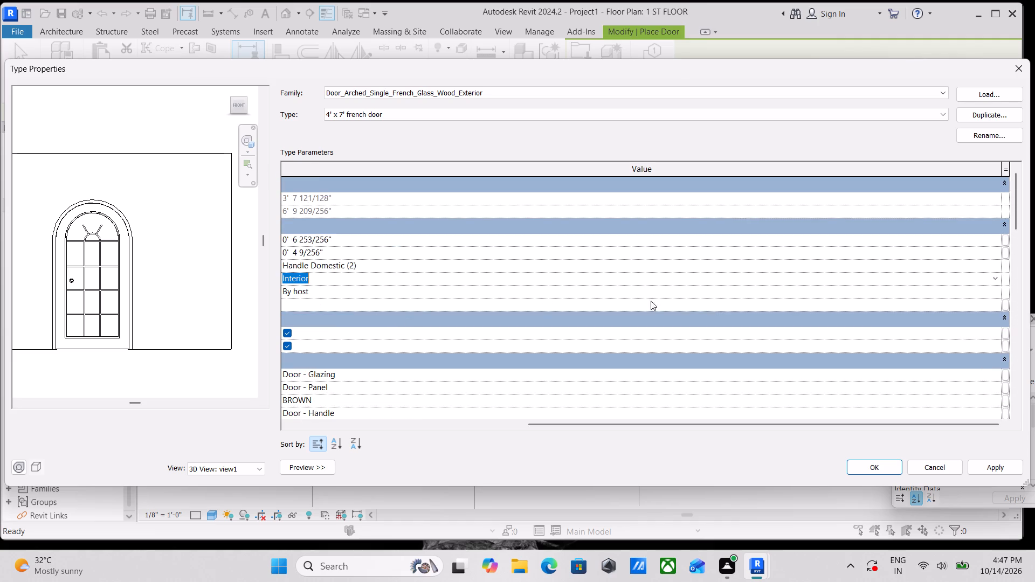
scroll(879, 308, up, 2)
click(1005, 303)
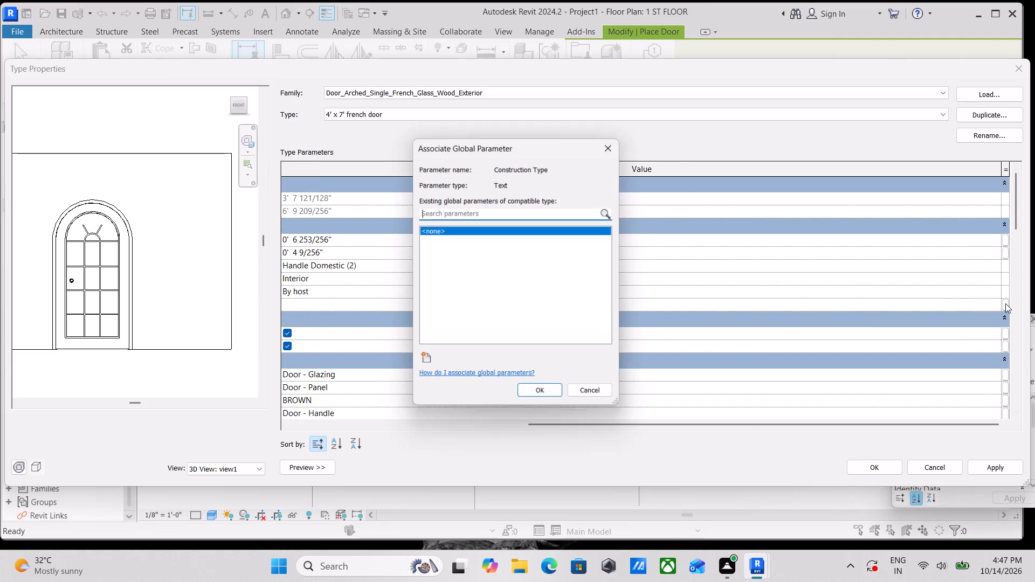
click(619, 150)
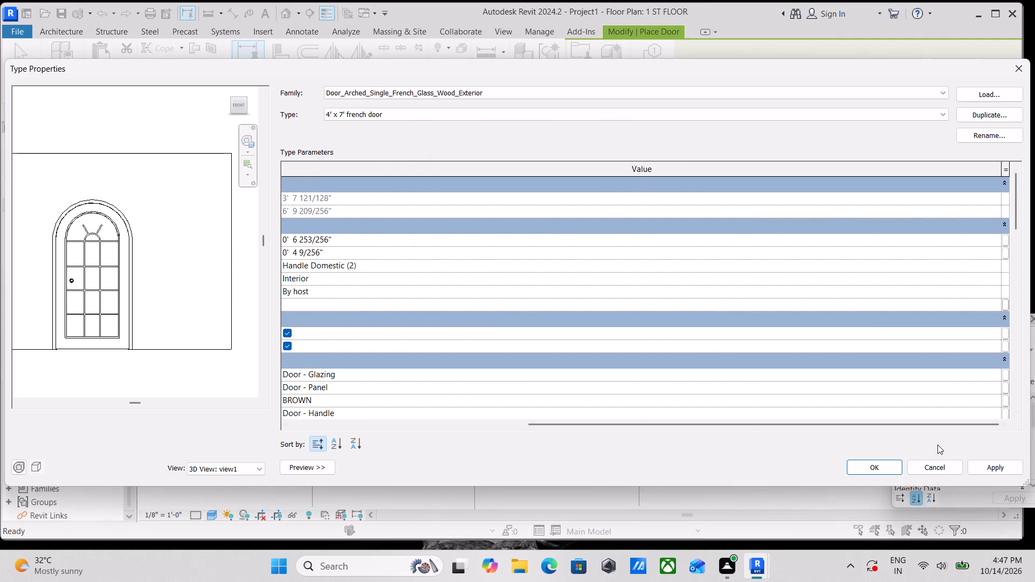
Place a 4' x 7' french door in the living-room wall at each of the two balconies on 1 ST FLOOR.
click(985, 464)
click(889, 472)
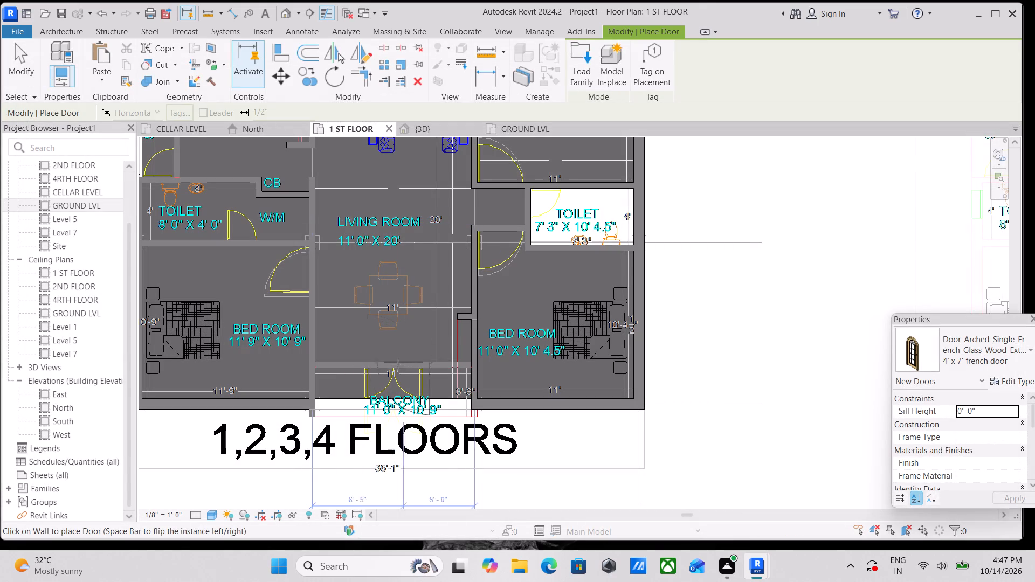
scroll(393, 366, up, 2)
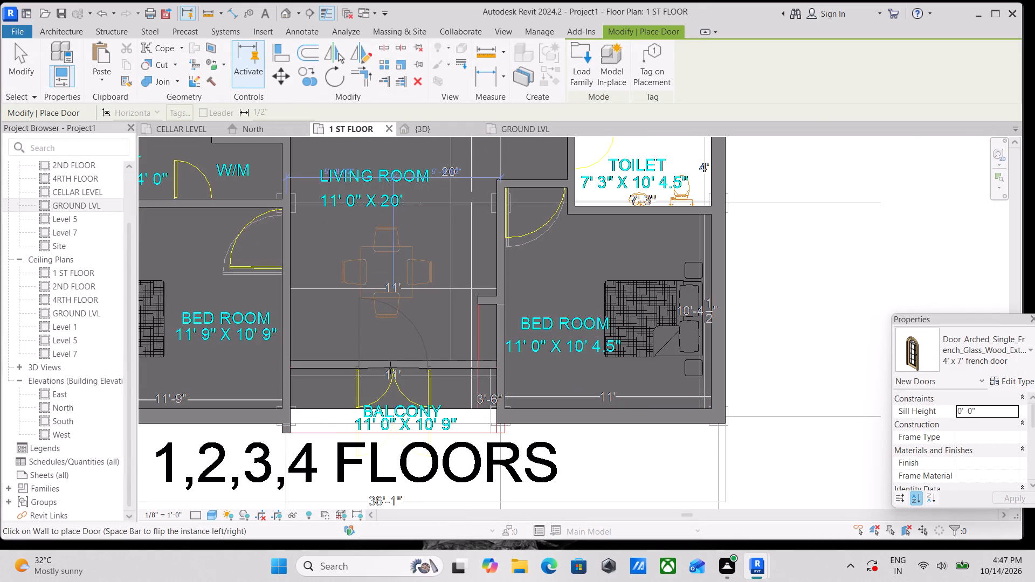
click(390, 368)
scroll(390, 368, down, 2)
middle_drag(393, 327, 372, 501)
middle_drag(338, 254, 356, 490)
middle_drag(351, 283, 372, 512)
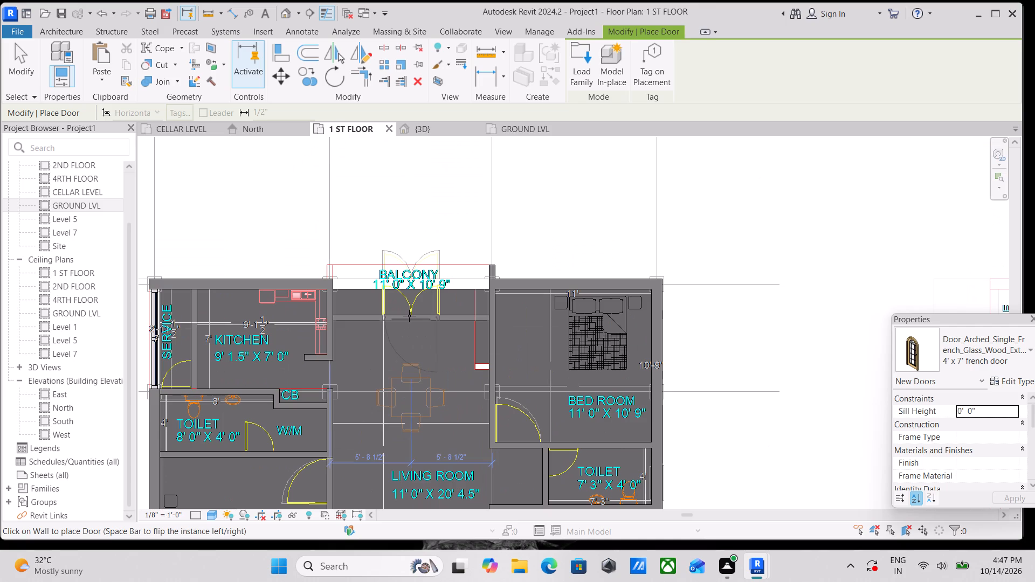
click(409, 316)
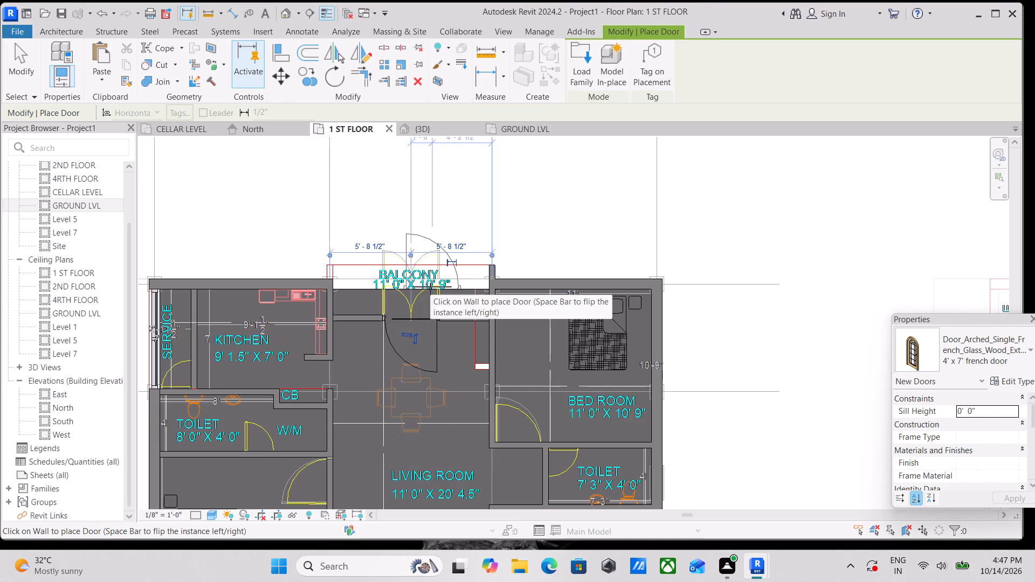
scroll(430, 289, down, 1)
key(Escape)
scroll(430, 289, down, 2)
key(Escape)
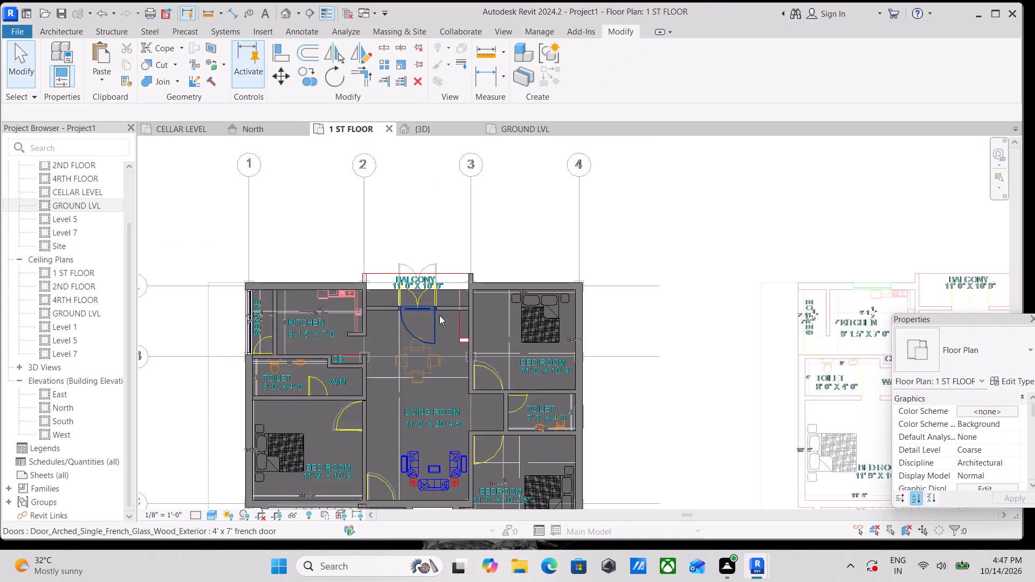
scroll(453, 285, down, 2)
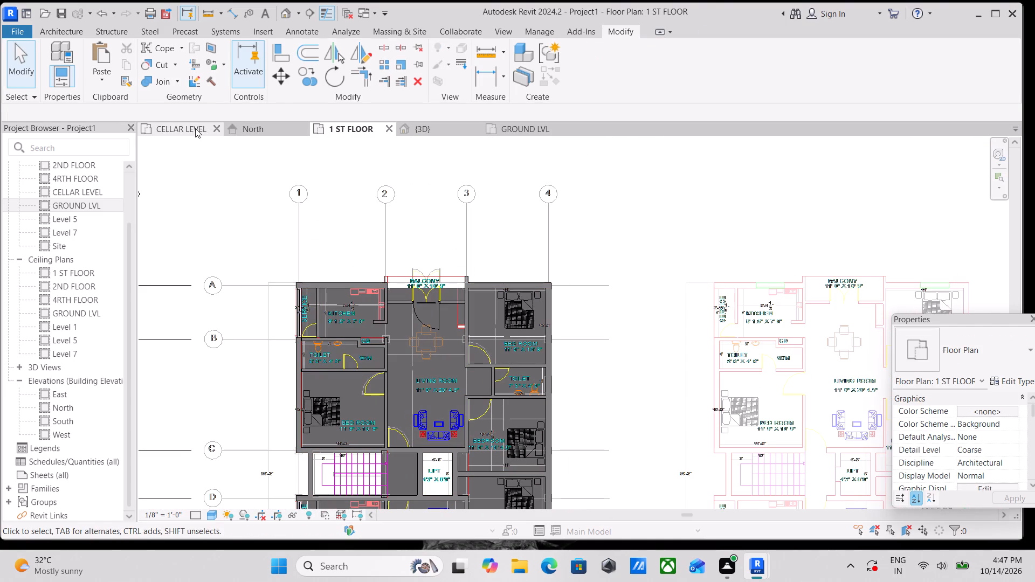
Examine the 3D model around the balcony, checking the arched French door against the ground-level doors and windows.
click(399, 135)
scroll(406, 327, up, 3)
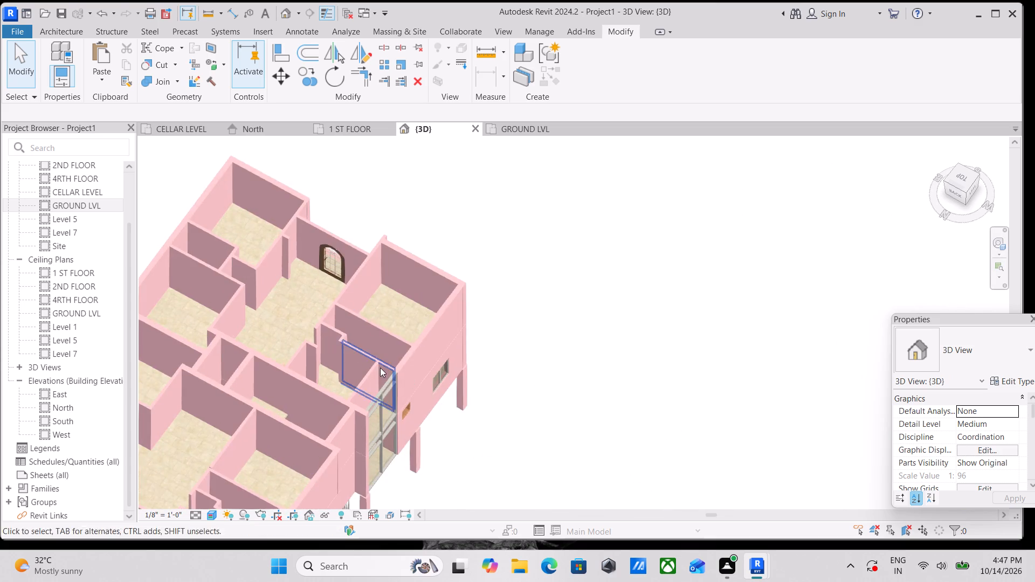
middle_drag(380, 368, 475, 186)
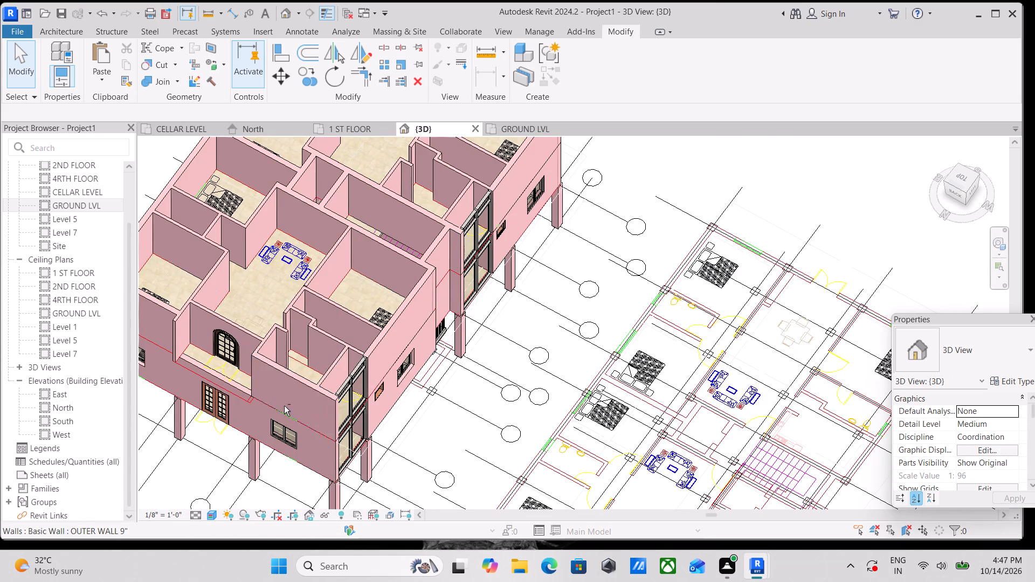
shift+middle_drag(285, 405, 327, 353)
middle_drag(347, 296, 444, 522)
scroll(455, 321, up, 1)
middle_drag(457, 320, 465, 330)
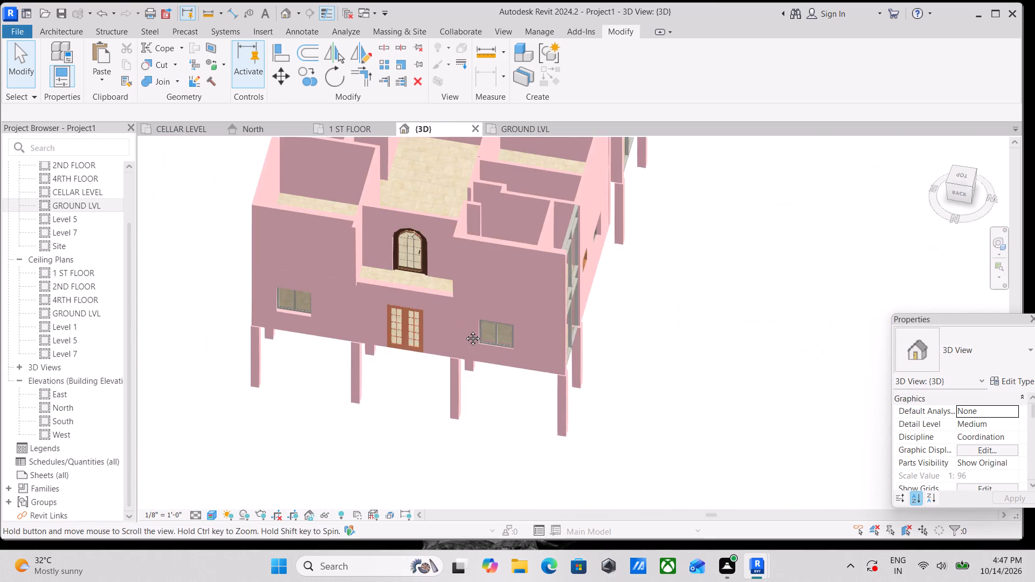
middle_drag(465, 330, 494, 417)
scroll(441, 381, up, 2)
scroll(549, 460, up, 1)
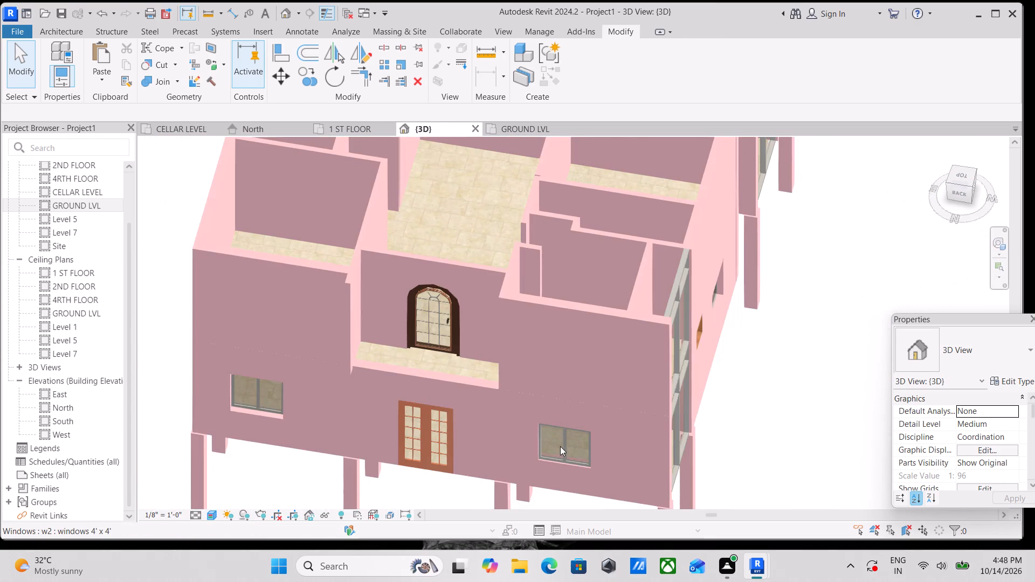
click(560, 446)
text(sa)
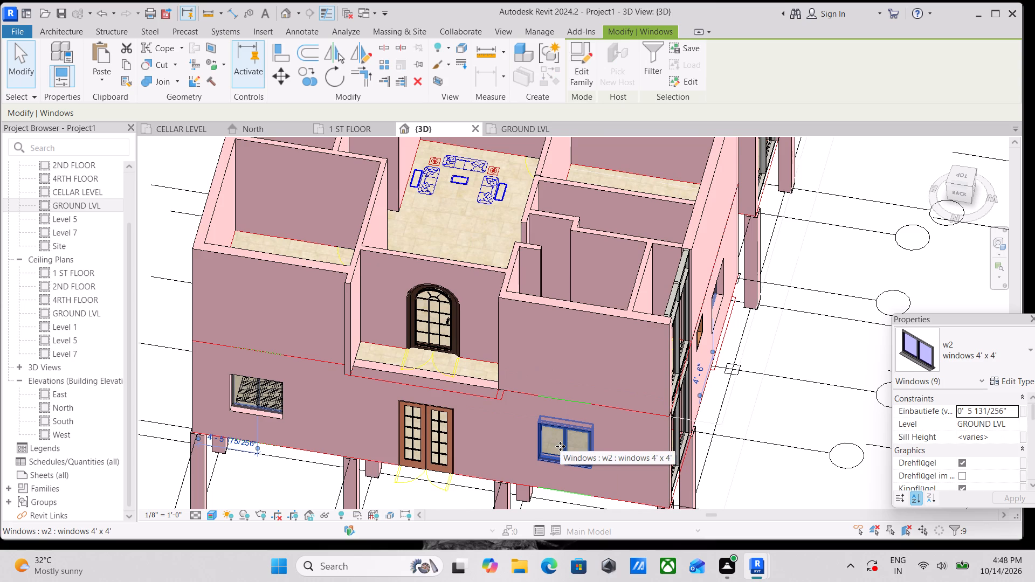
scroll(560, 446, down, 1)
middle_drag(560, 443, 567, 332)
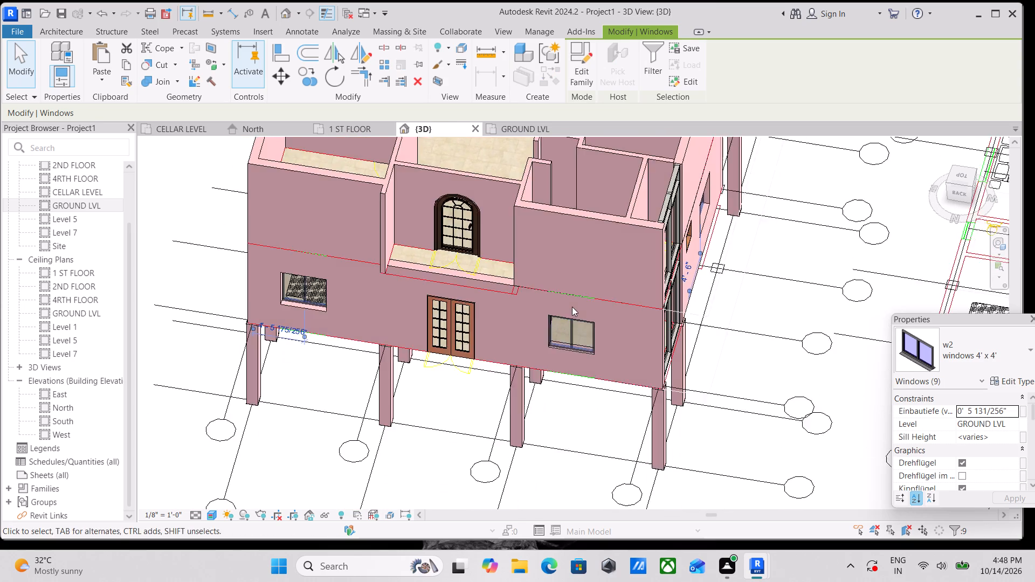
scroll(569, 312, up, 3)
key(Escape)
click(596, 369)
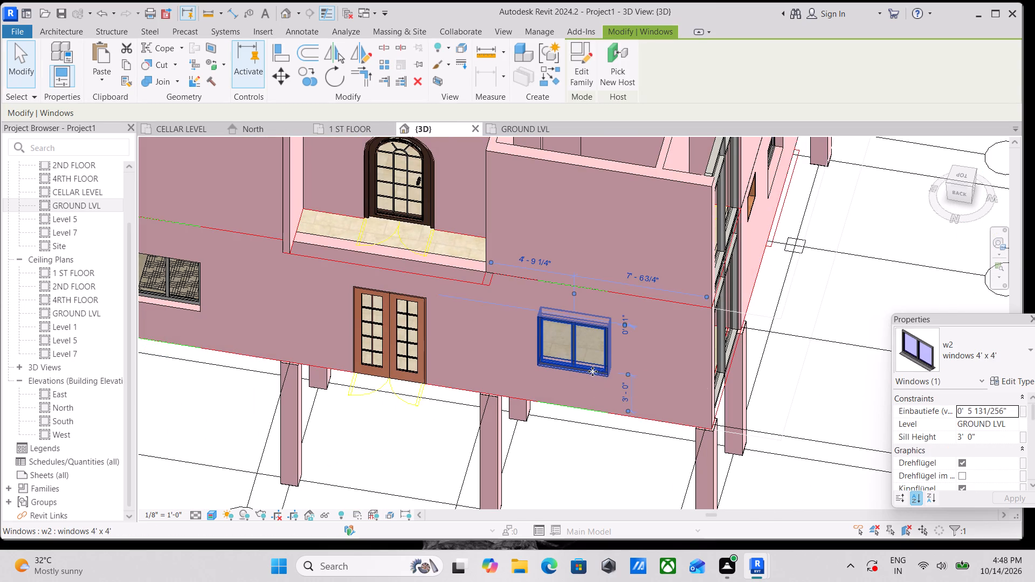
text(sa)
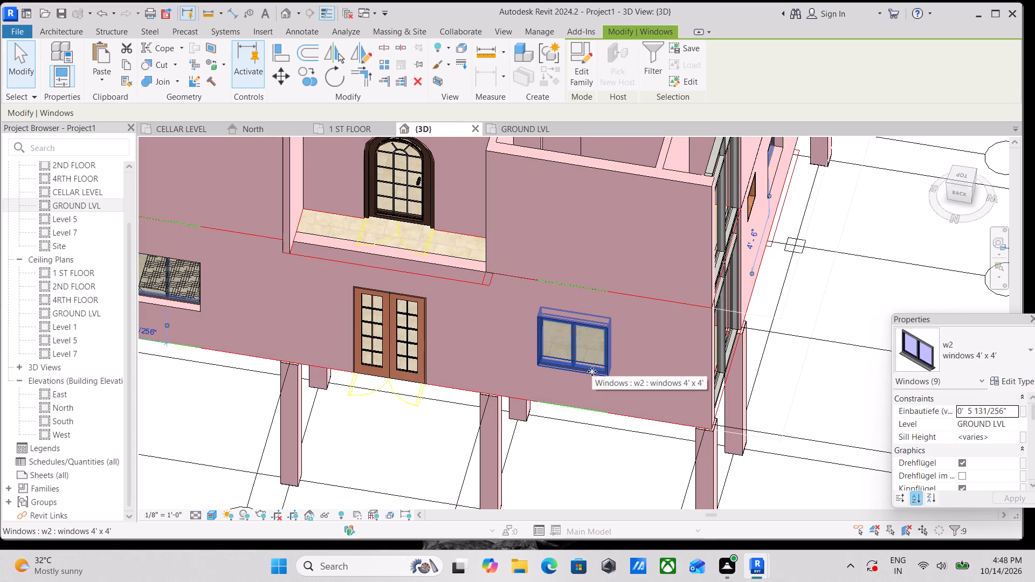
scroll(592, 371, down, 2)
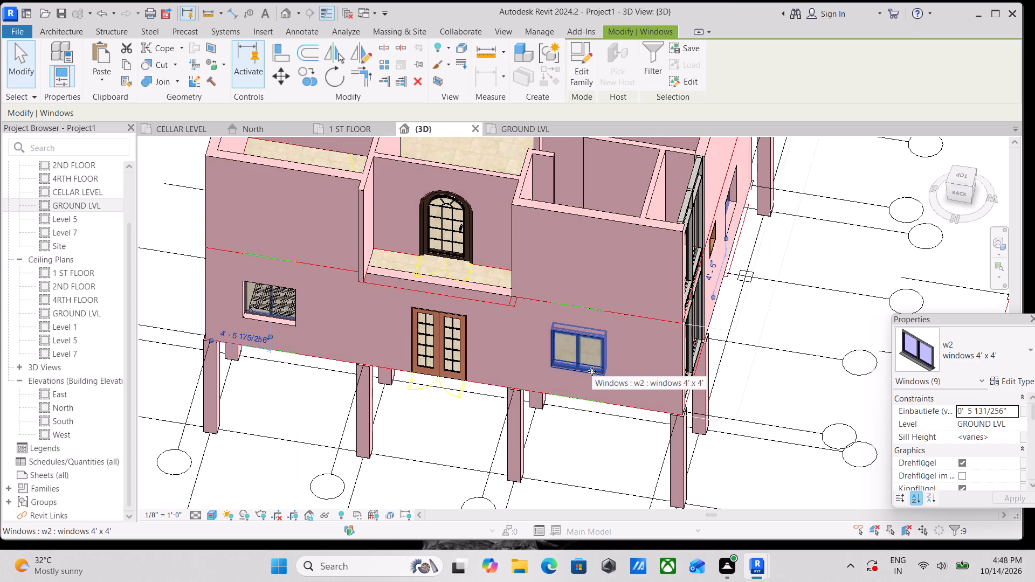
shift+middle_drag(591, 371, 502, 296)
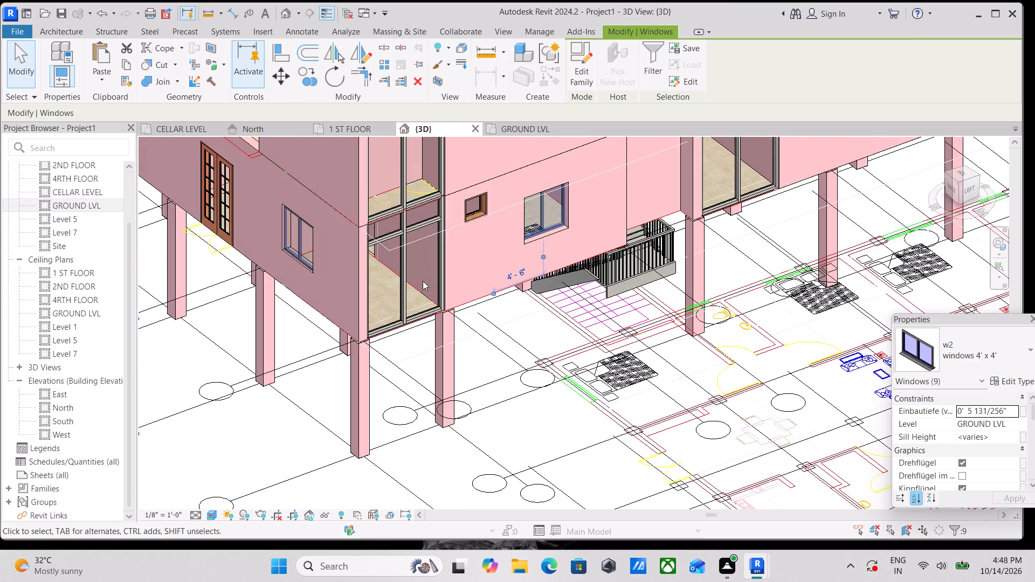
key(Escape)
Copy all instances of the w2 windows 4' x 4' from GROUND LVL and paste them aligned to 1 ST FLOOR.
click(303, 255)
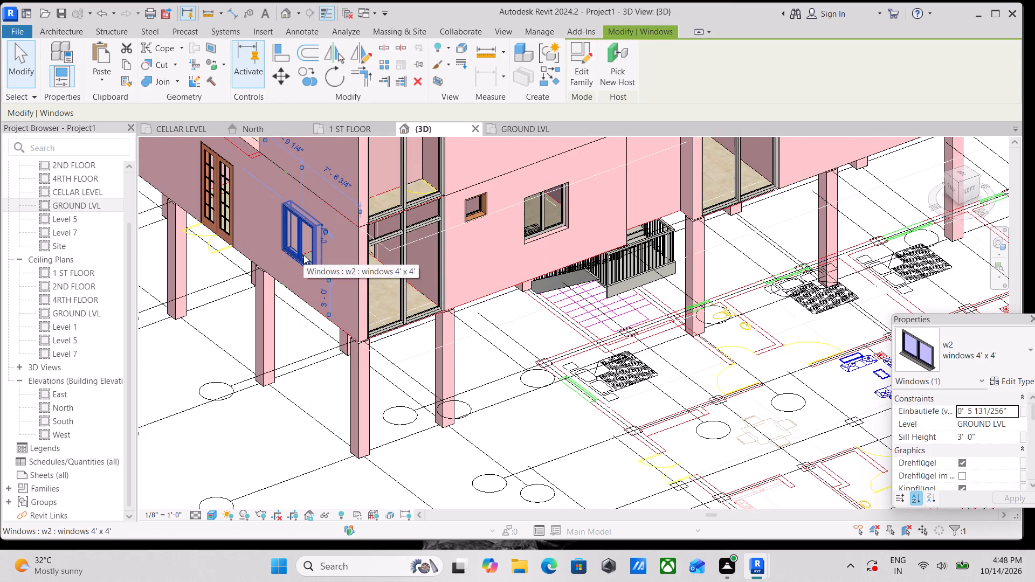
text(sa)
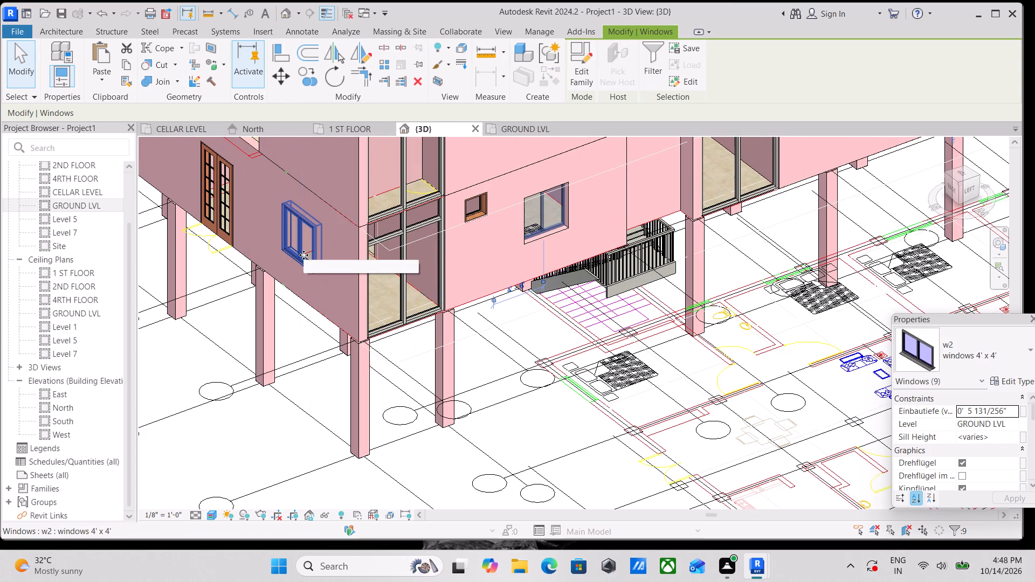
click(127, 64)
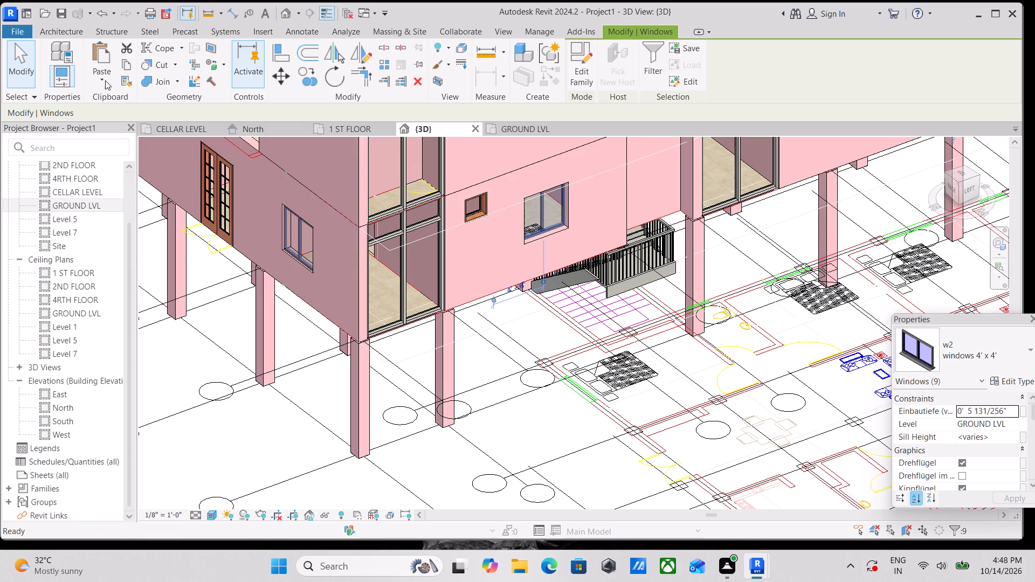
click(101, 82)
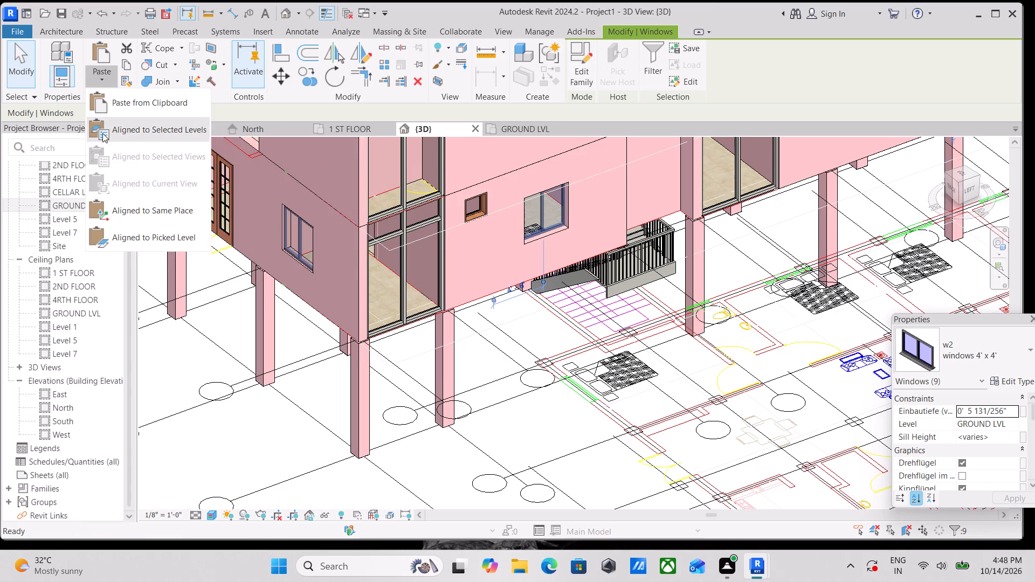
click(128, 133)
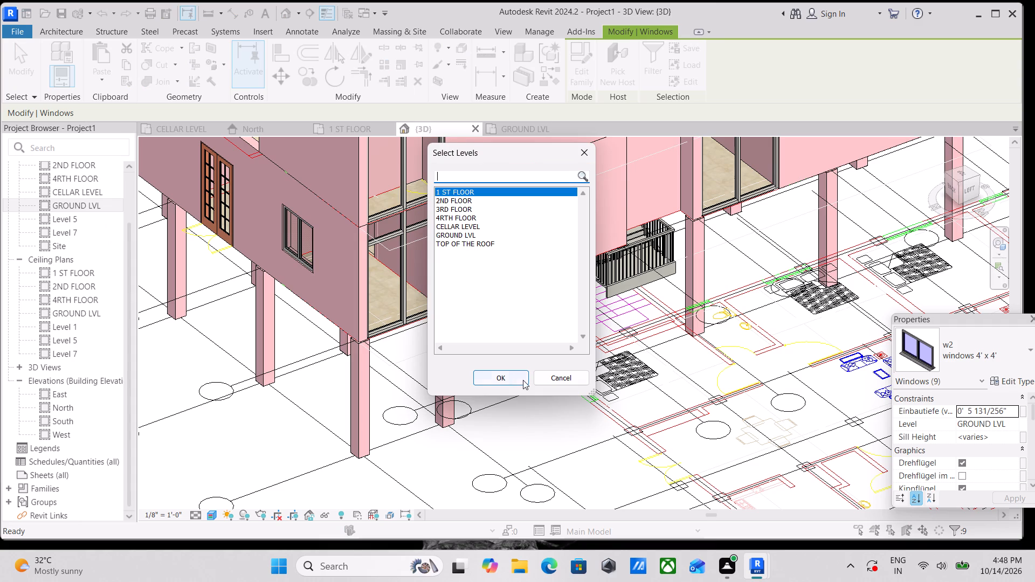
click(507, 378)
Select the FLOORING 6" slab on 1 ST FLOOR at the balcony with the arched French door.
scroll(459, 341, down, 6)
middle_drag(478, 330, 511, 384)
scroll(418, 269, up, 3)
scroll(324, 242, up, 2)
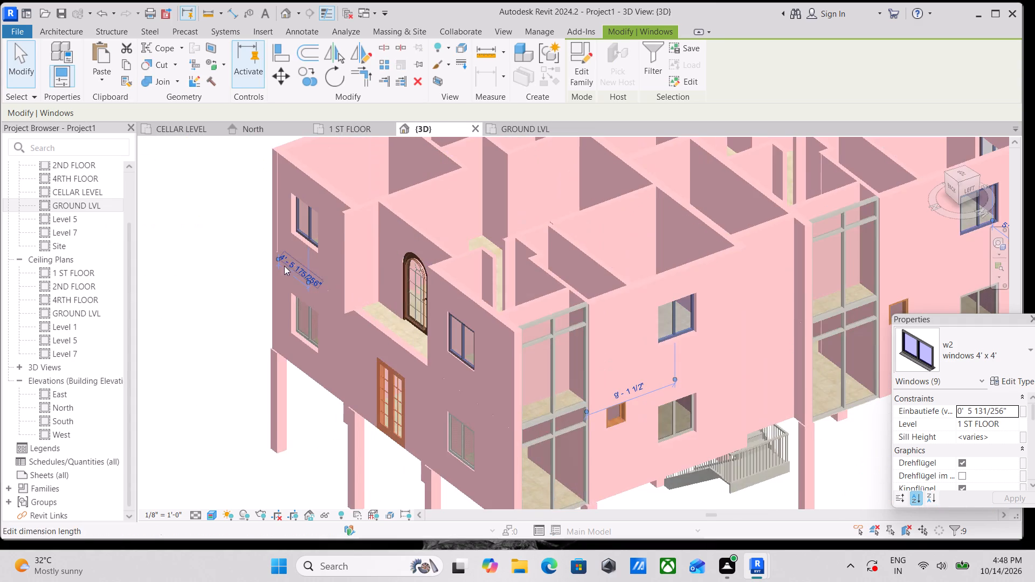
middle_drag(343, 315, 364, 315)
scroll(402, 318, up, 4)
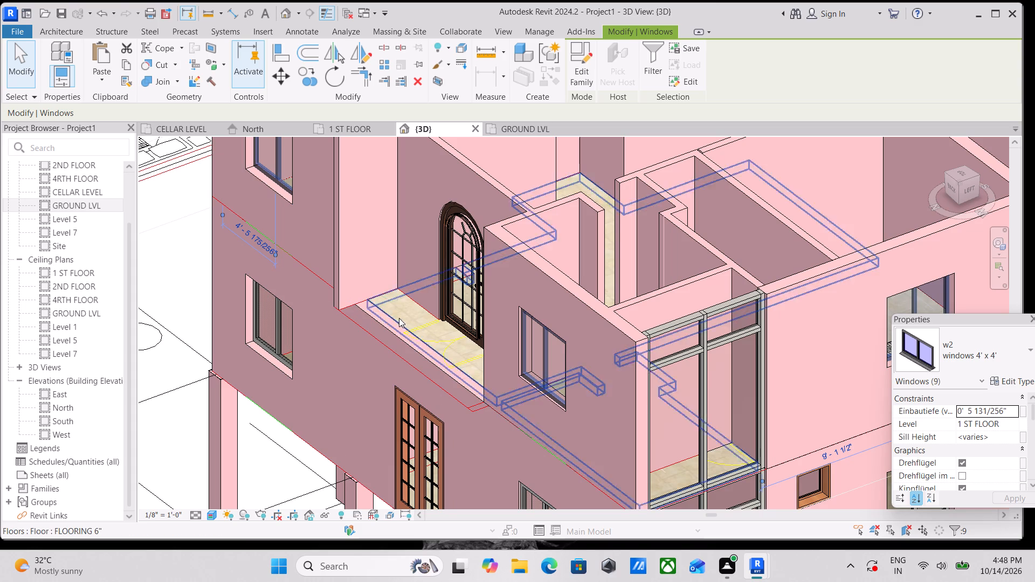
click(402, 318)
scroll(398, 322, up, 3)
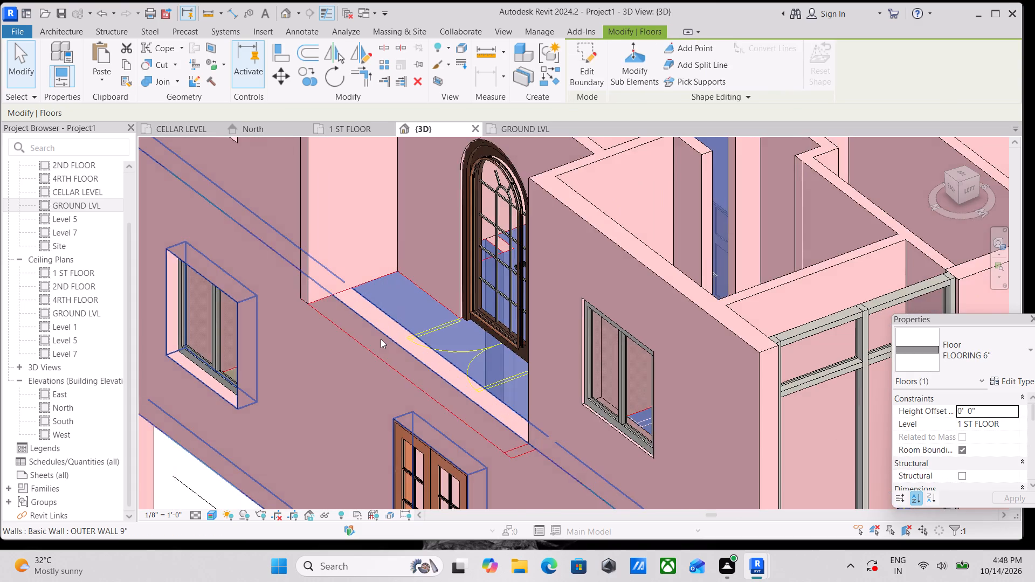